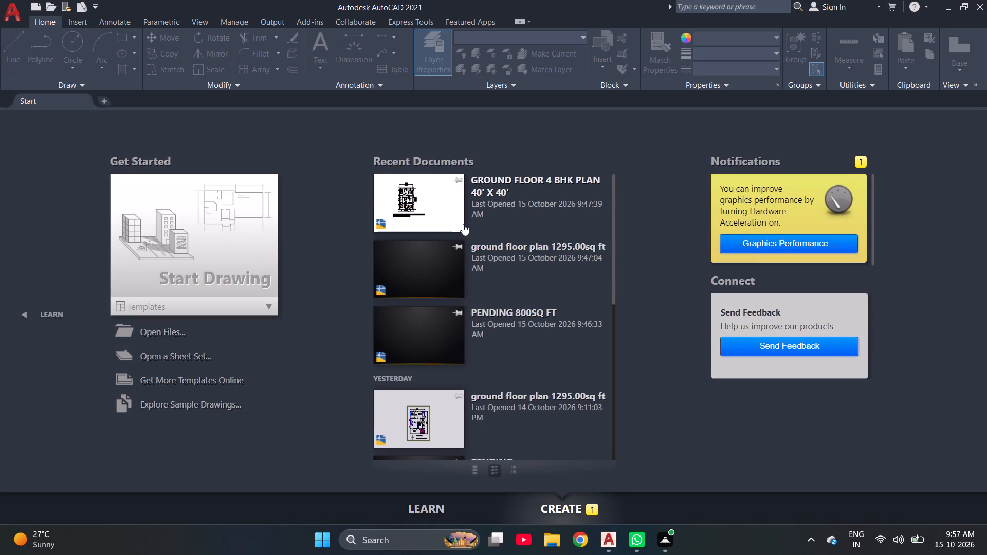
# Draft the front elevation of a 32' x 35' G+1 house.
# Start a new blank drawing and turn off the background grid display.
pyautogui.click(211, 271)
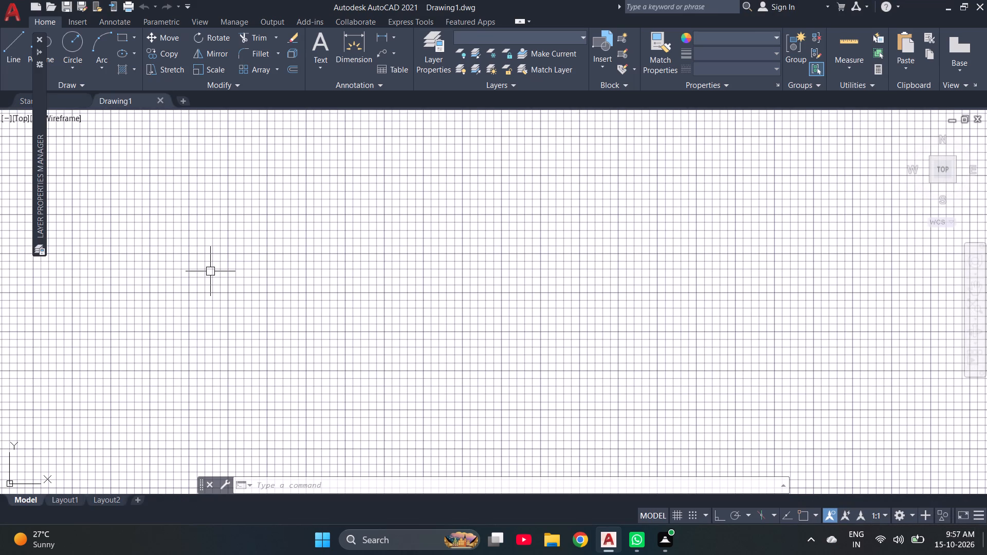
pyautogui.click(255, 168)
pyautogui.press('Escape')
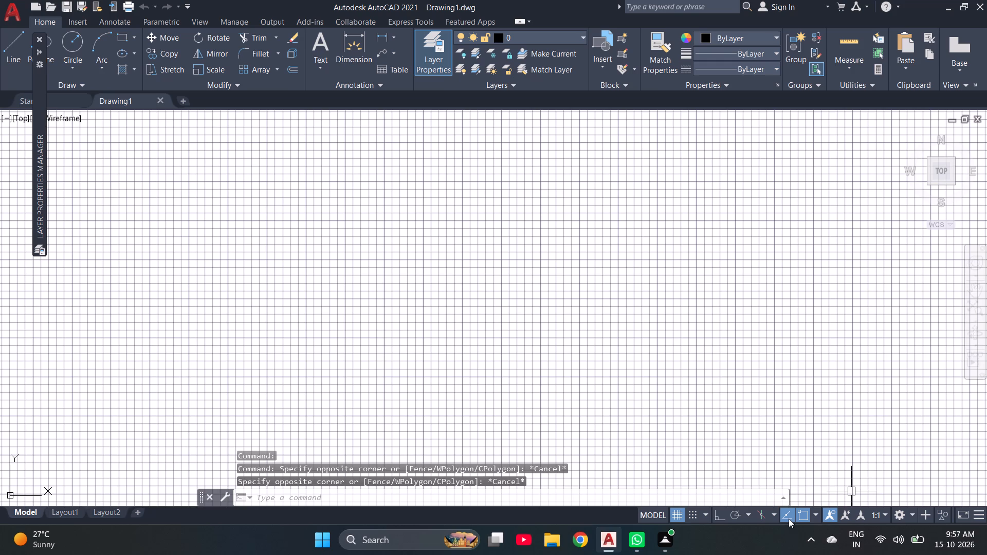
pyautogui.click(680, 515)
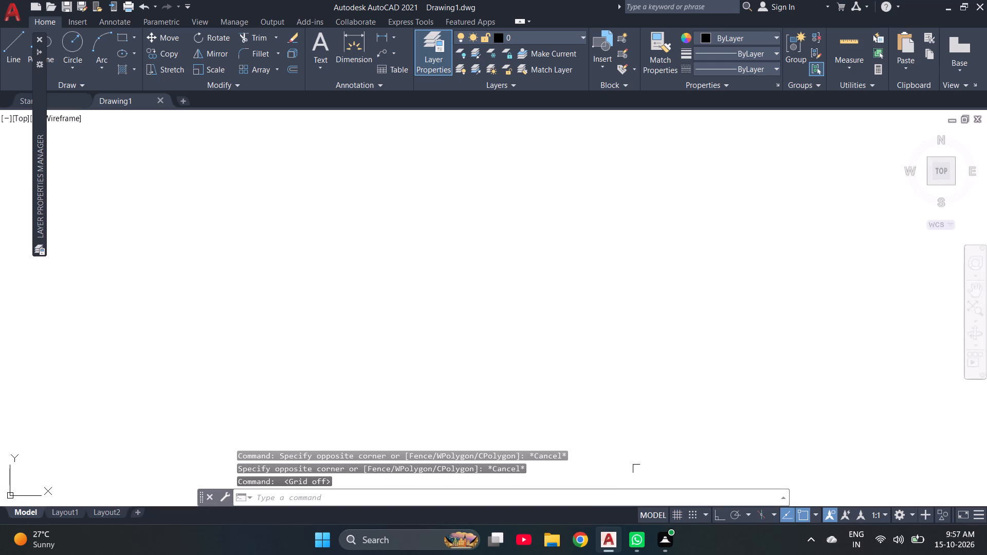
# Set the UCS icon display to the Noorigin option.
pyautogui.click(289, 504)
pyautogui.press('u')
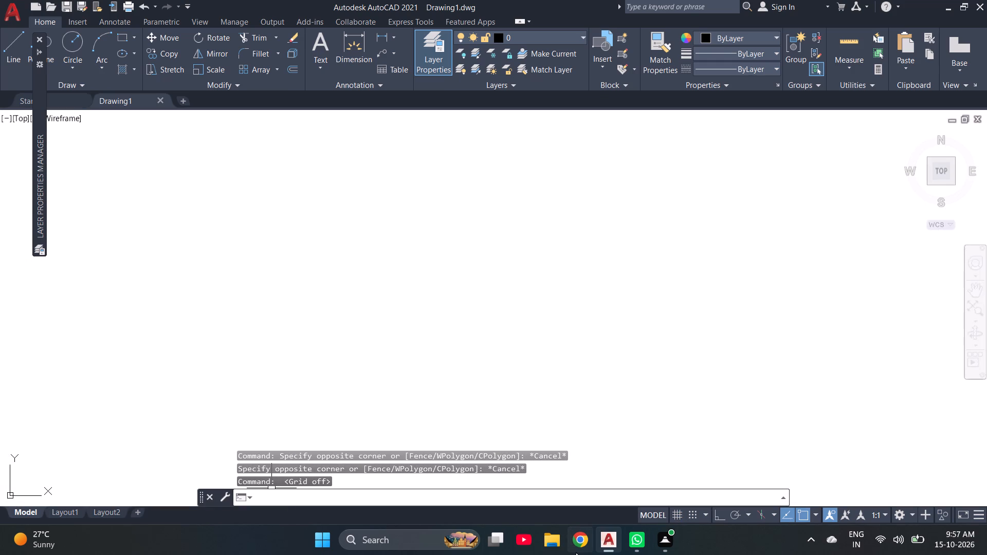
pyautogui.write('CS')
pyautogui.click(314, 393)
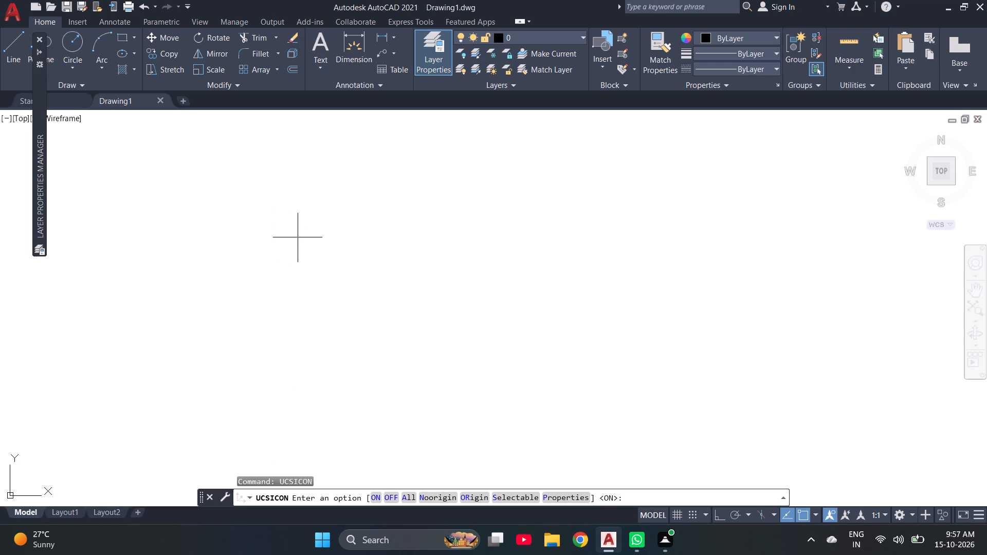
pyautogui.click(435, 495)
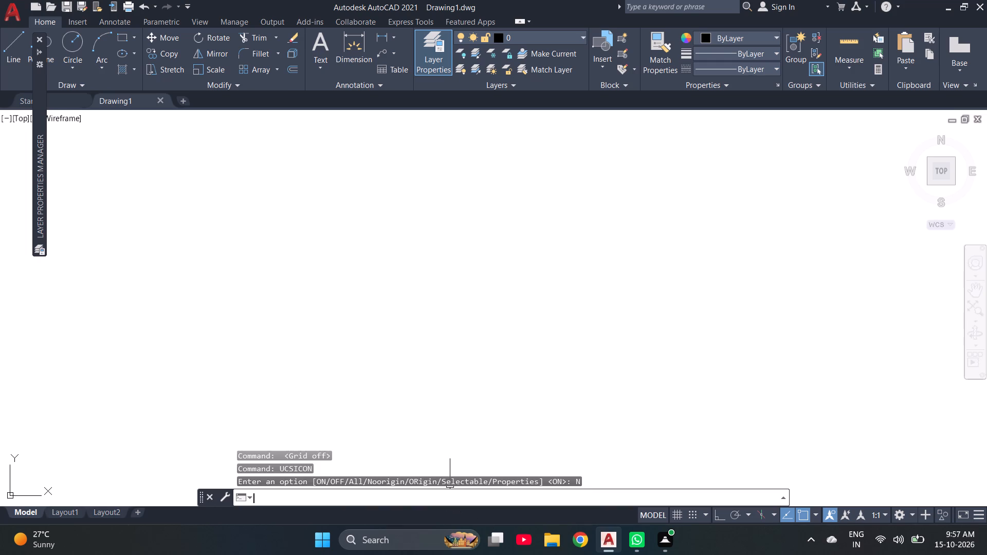
pyautogui.press('Escape')
pyautogui.press('Escape')
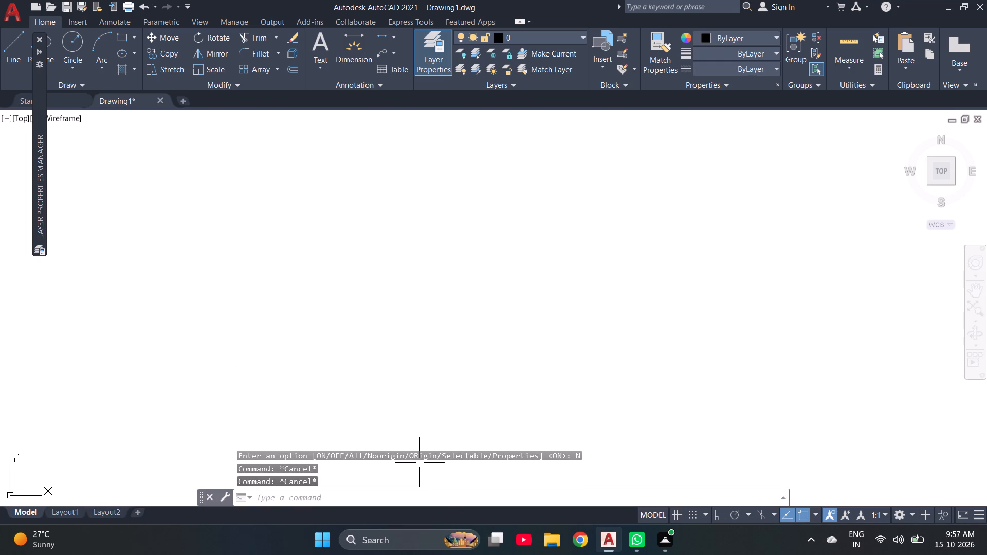
# Configure the drawing units to Engineering length with 0'-0" precision and Inches as the insertion scale.
pyautogui.write('UN')
pyautogui.press('space')
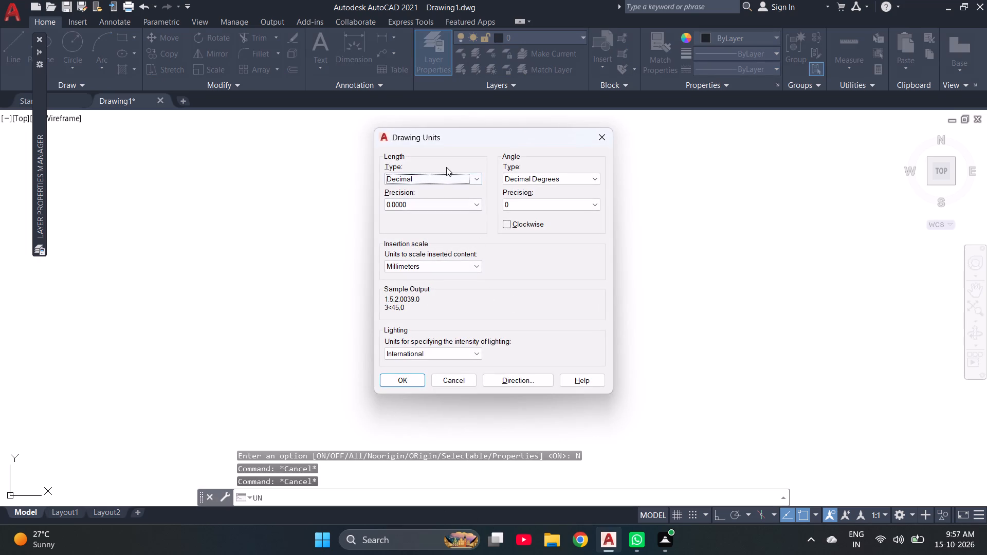
pyautogui.click(446, 167)
pyautogui.click(444, 180)
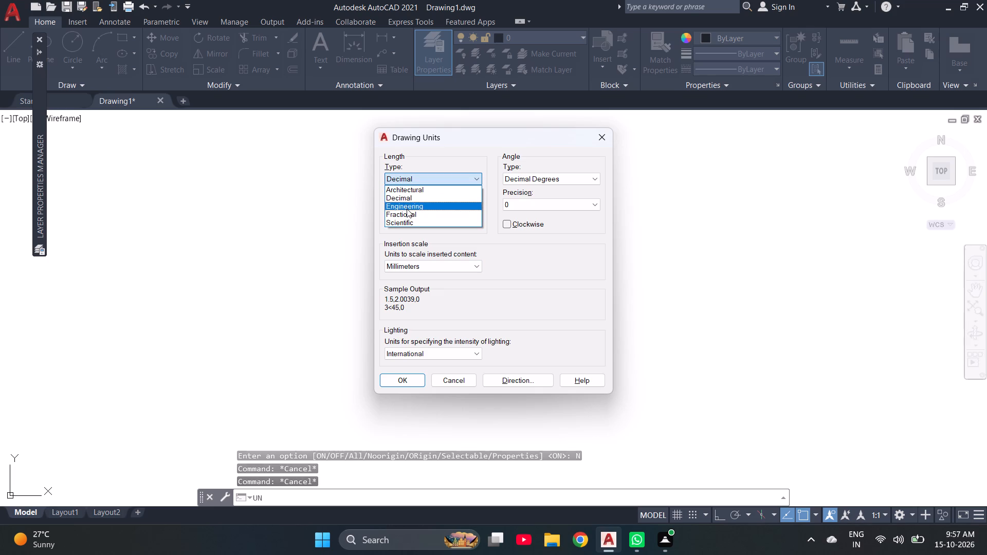
pyautogui.click(407, 209)
pyautogui.click(422, 200)
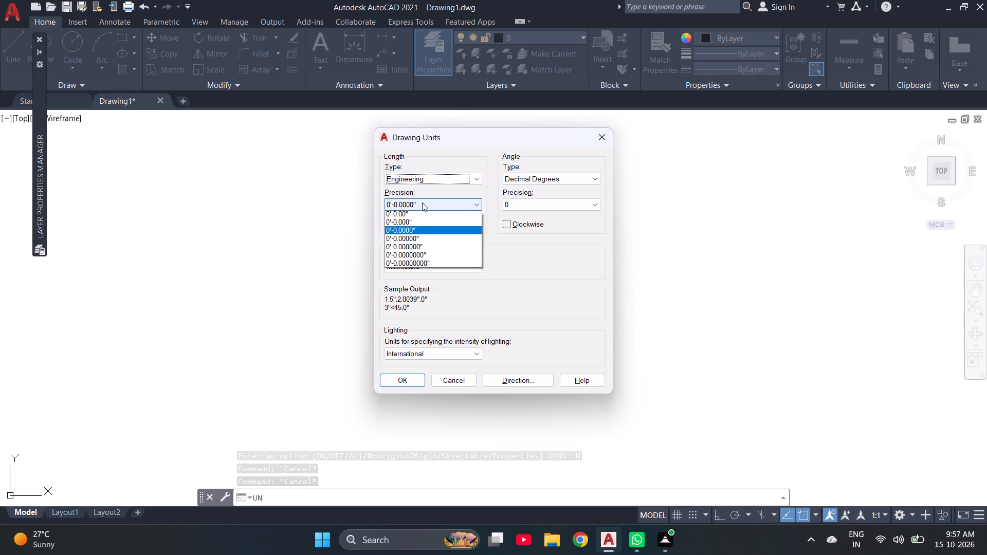
pyautogui.click(409, 217)
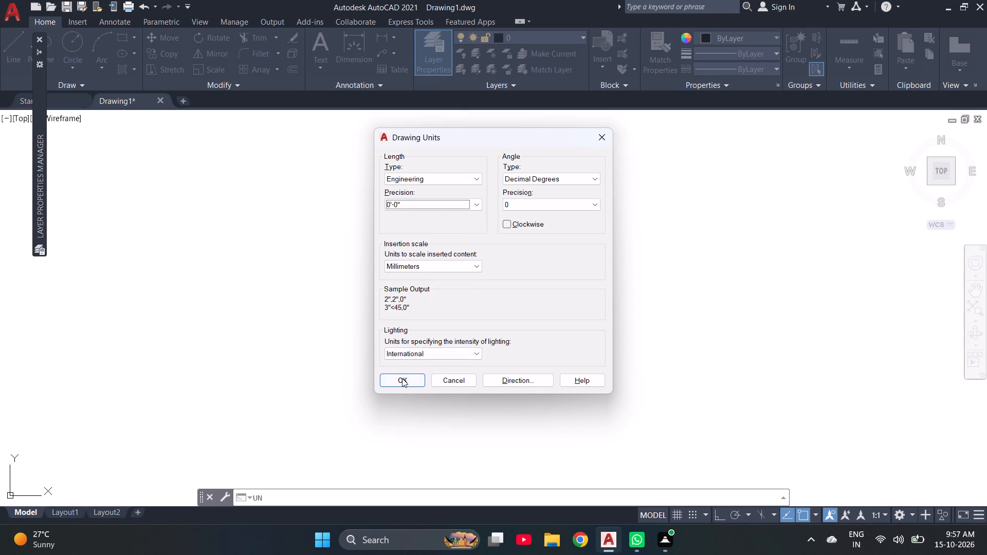
pyautogui.click(402, 378)
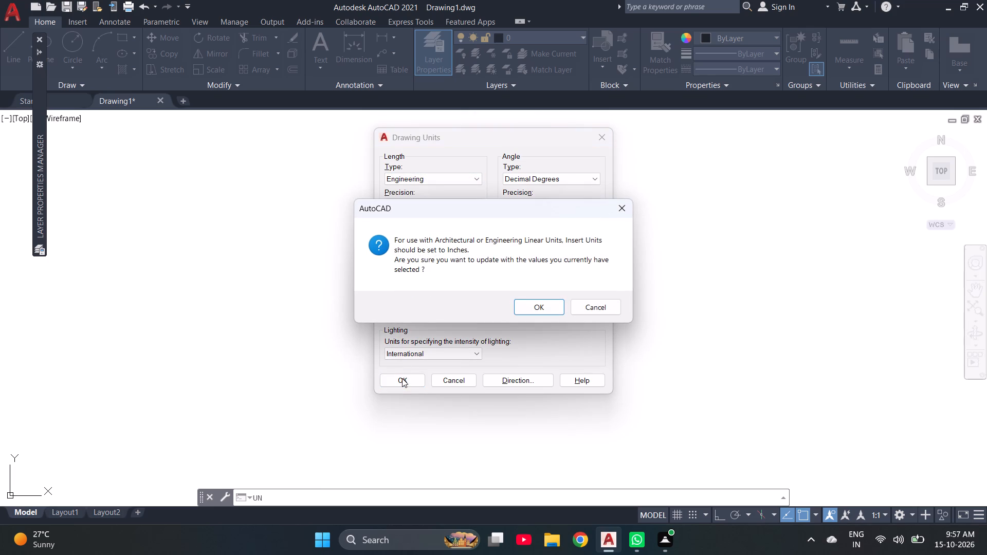
pyautogui.press('Escape')
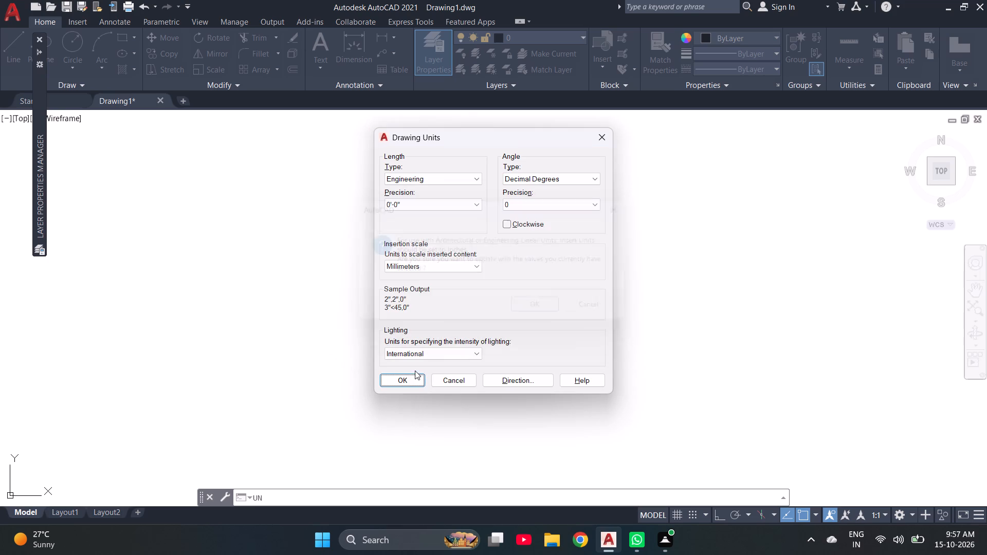
pyautogui.click(470, 264)
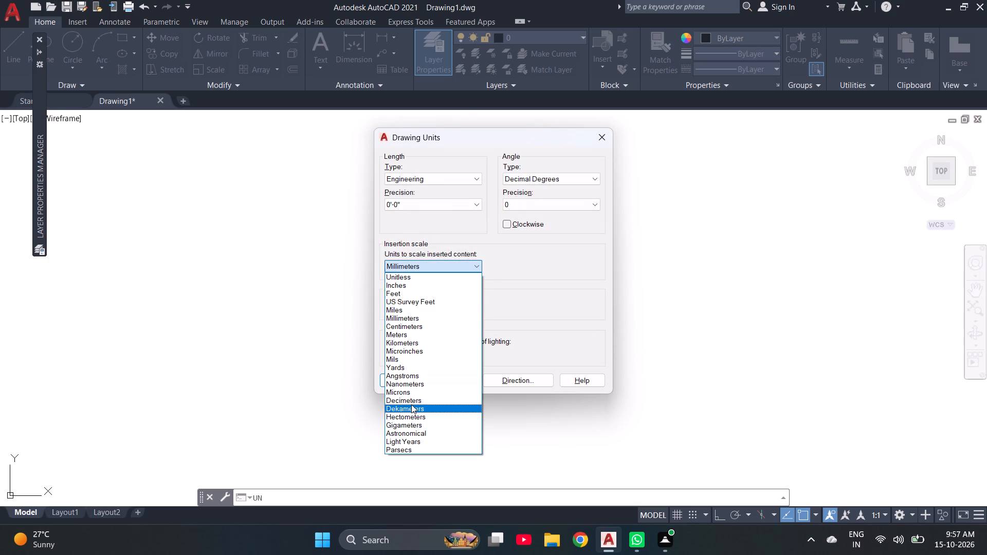
pyautogui.click(405, 318)
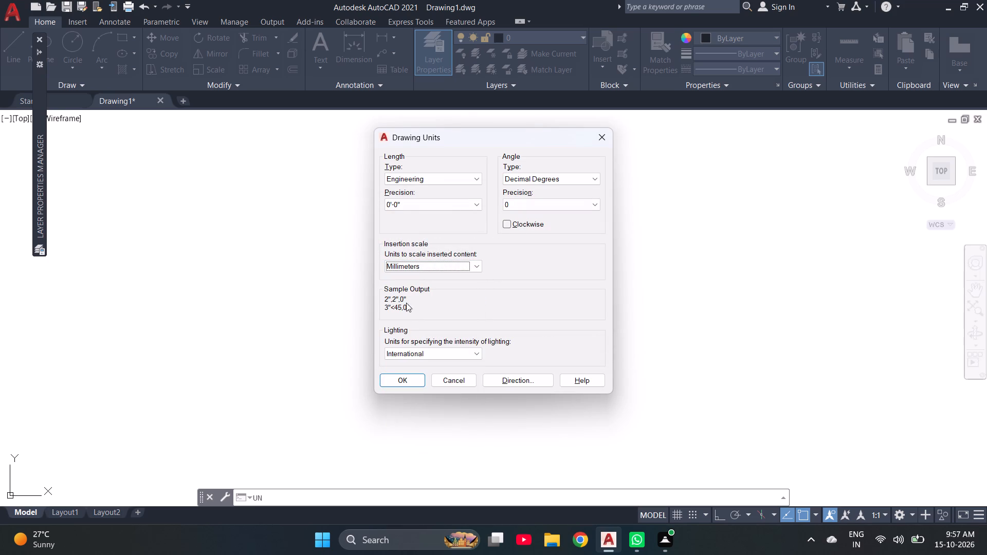
pyautogui.click(413, 263)
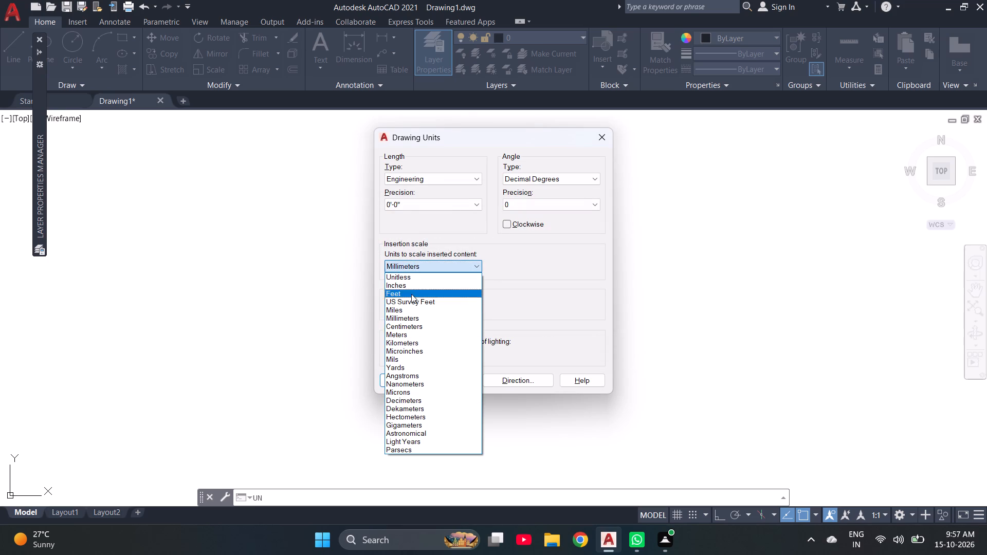
pyautogui.click(411, 288)
pyautogui.click(451, 260)
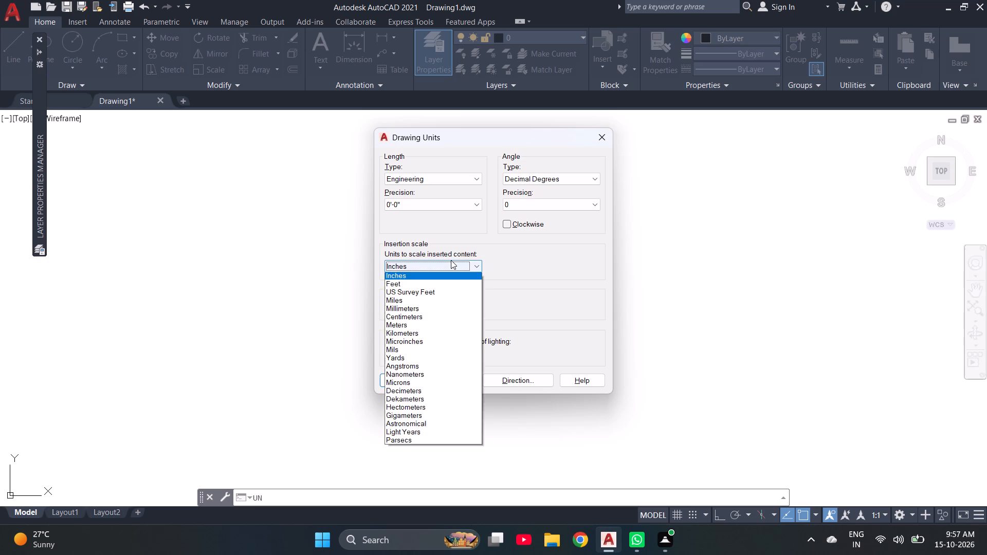
pyautogui.click(451, 260)
pyautogui.click(399, 382)
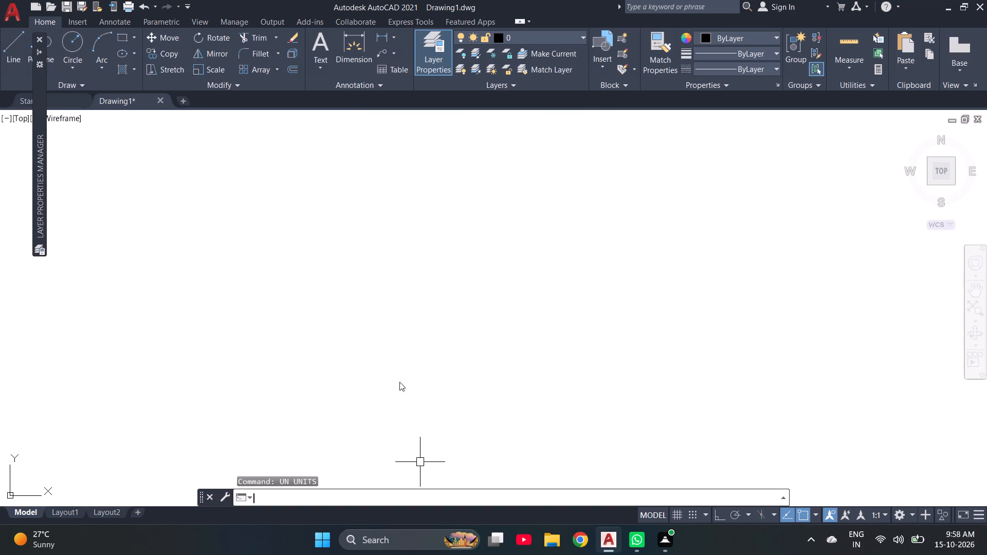
# Modify the ISO-25 dimension style, setting its arrow size to 1'.
pyautogui.press('d')
pyautogui.press('Escape')
pyautogui.write('D')
pyautogui.press('space')
pyautogui.click(636, 239)
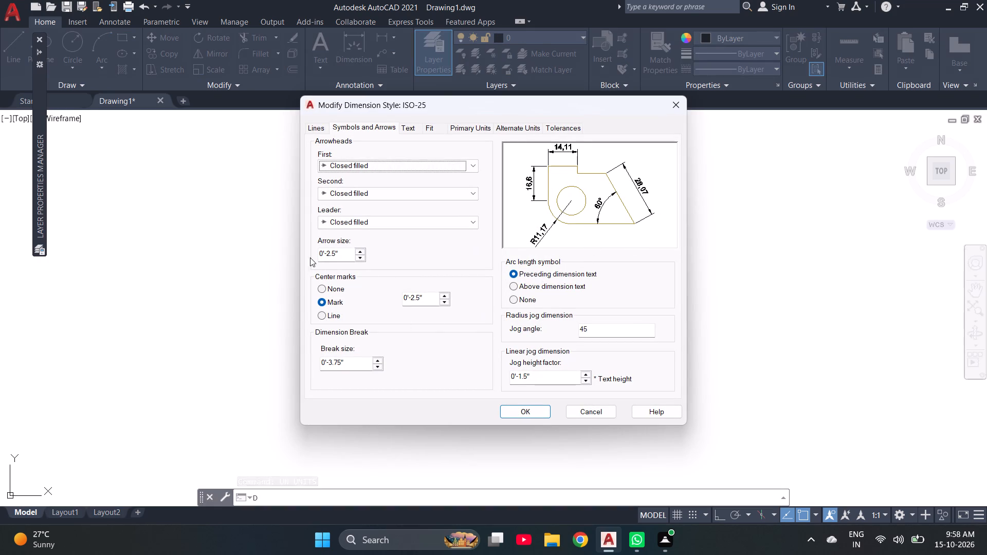
pyautogui.moveTo(342, 253); pyautogui.dragTo(291, 255)
pyautogui.write("1'")
pyautogui.press('Return')
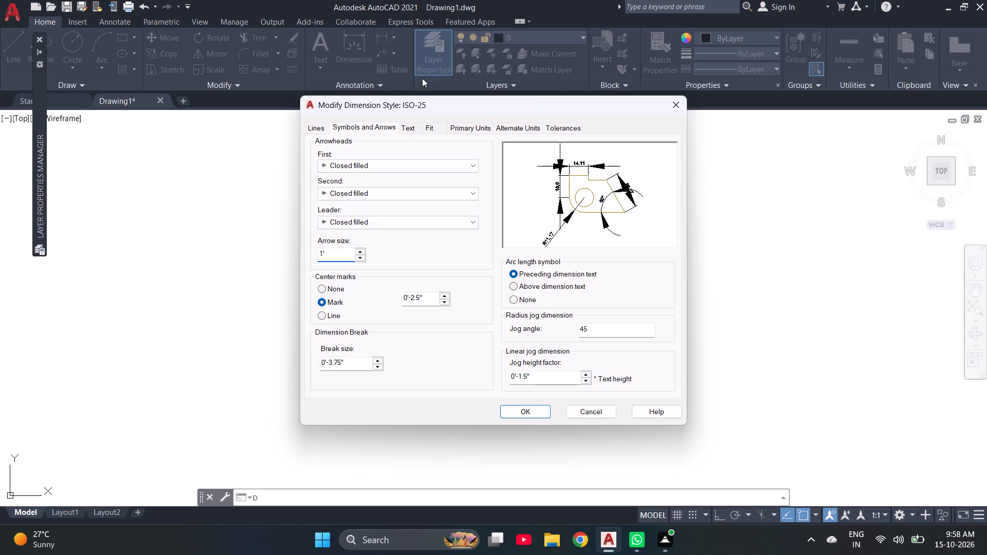
# Set the ISO-25 dimension text height to 2' and save the style changes.
pyautogui.click(408, 125)
pyautogui.moveTo(463, 220); pyautogui.dragTo(462, 219)
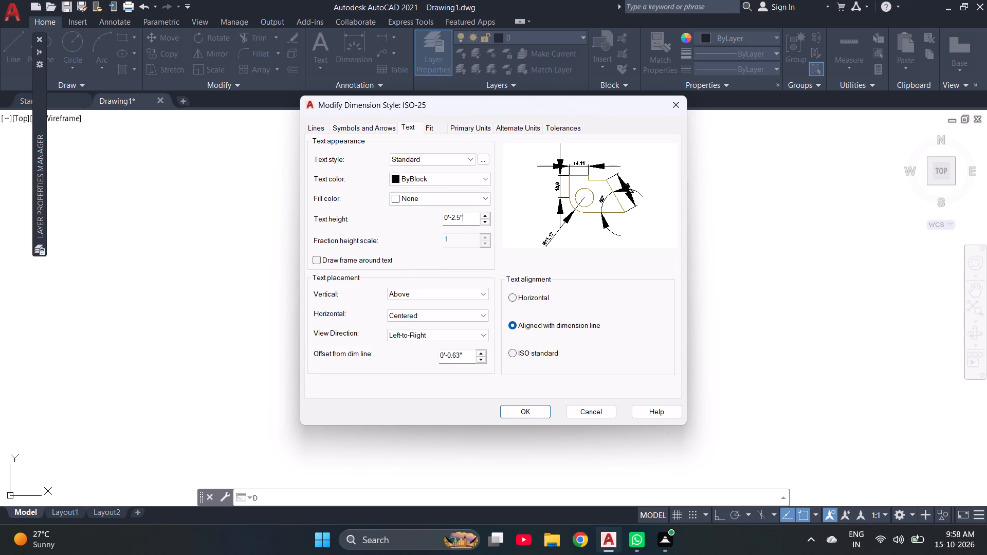
pyautogui.moveTo(462, 219); pyautogui.dragTo(435, 218)
pyautogui.write("2'")
pyautogui.press('Return')
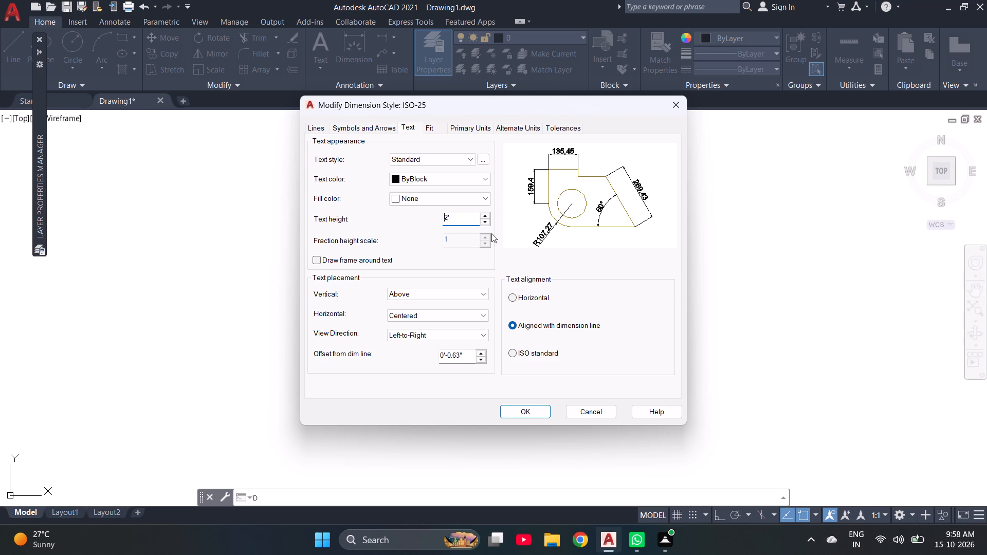
pyautogui.click(518, 414)
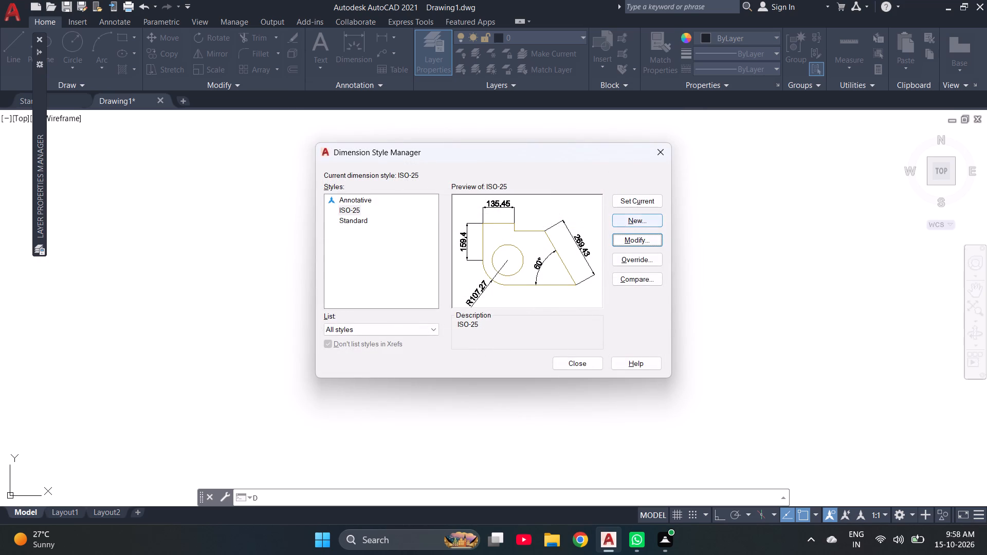
# Set the ISO-25 primary units to Engineering format with 0'-0" precision and make the style current.
pyautogui.click(642, 235)
pyautogui.click(466, 131)
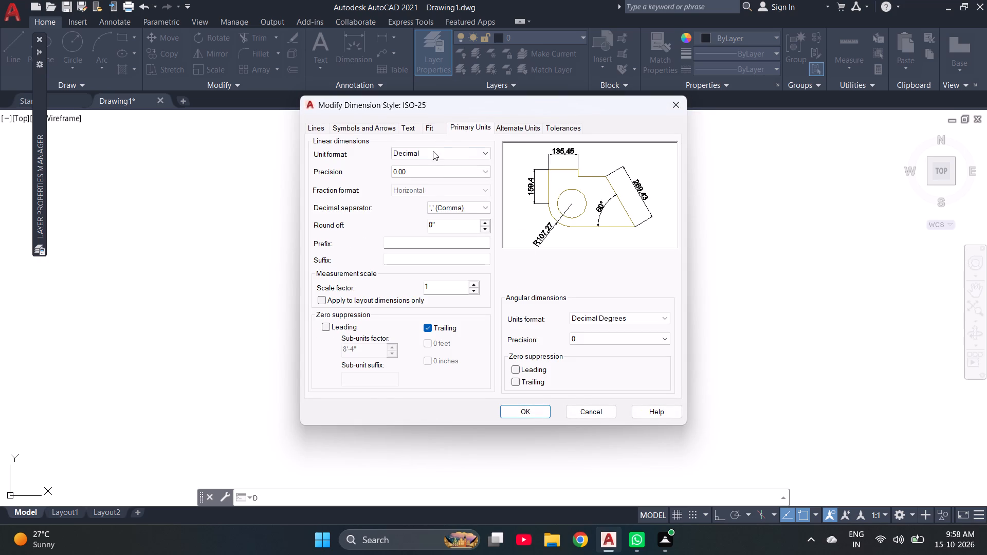
pyautogui.click(430, 155)
pyautogui.click(422, 184)
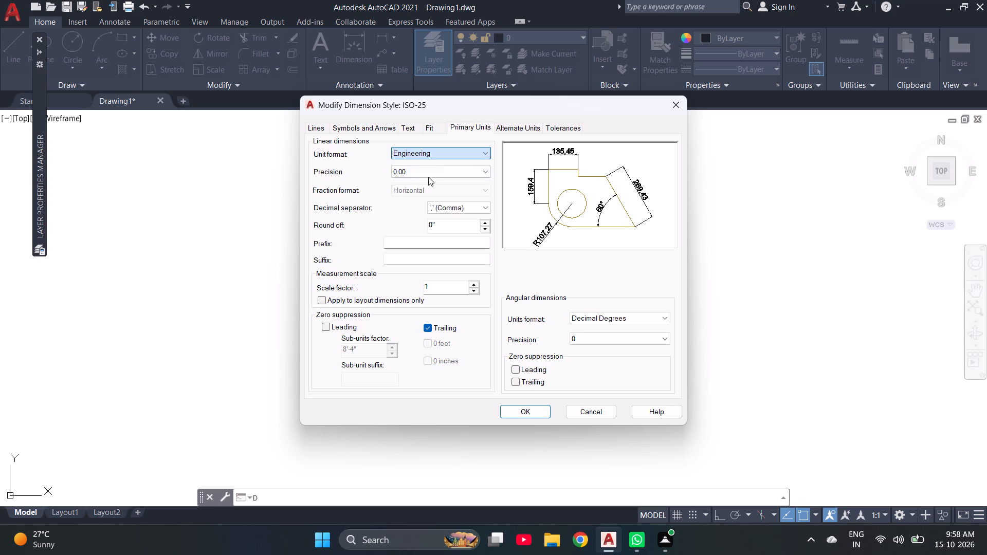
pyautogui.click(440, 162)
pyautogui.click(432, 173)
pyautogui.click(426, 184)
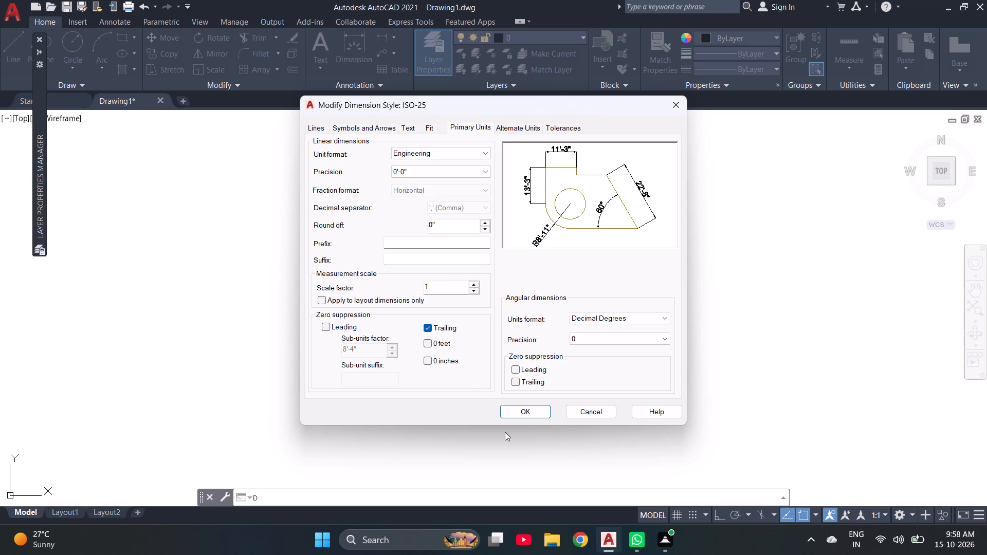
pyautogui.click(522, 412)
pyautogui.click(641, 204)
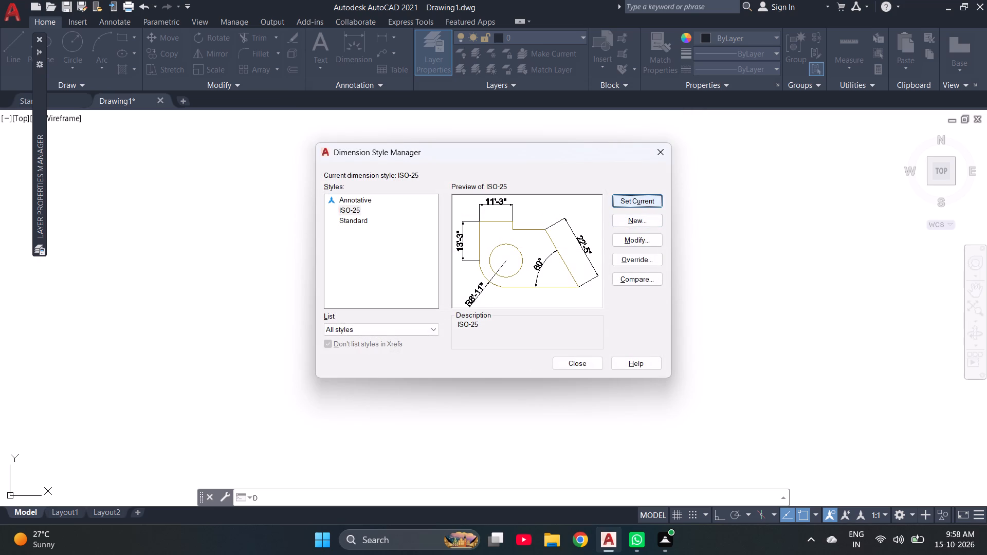
pyautogui.click(588, 366)
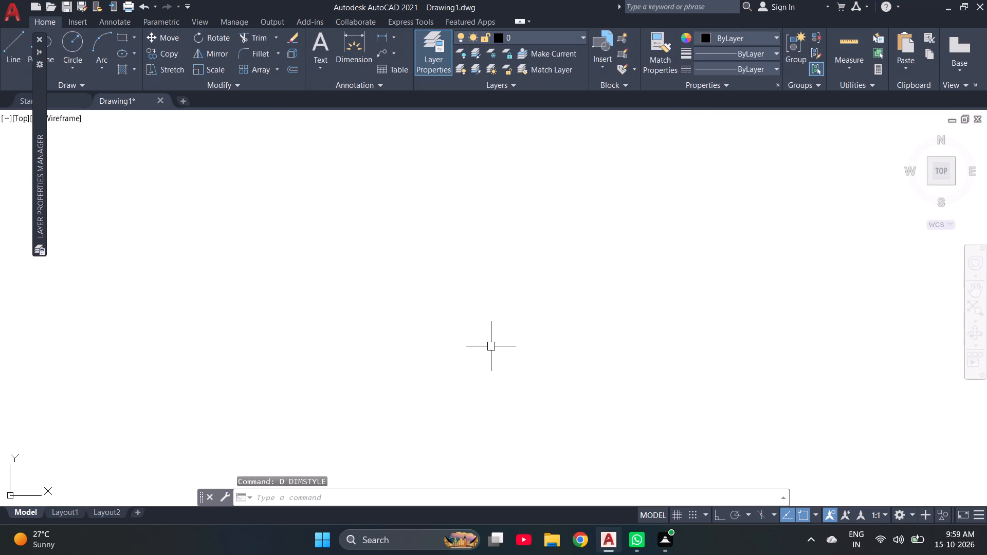
# Try to draw a 32' by 35' rectangle in the empty drawing area.
pyautogui.scroll(-1, 491, 346)
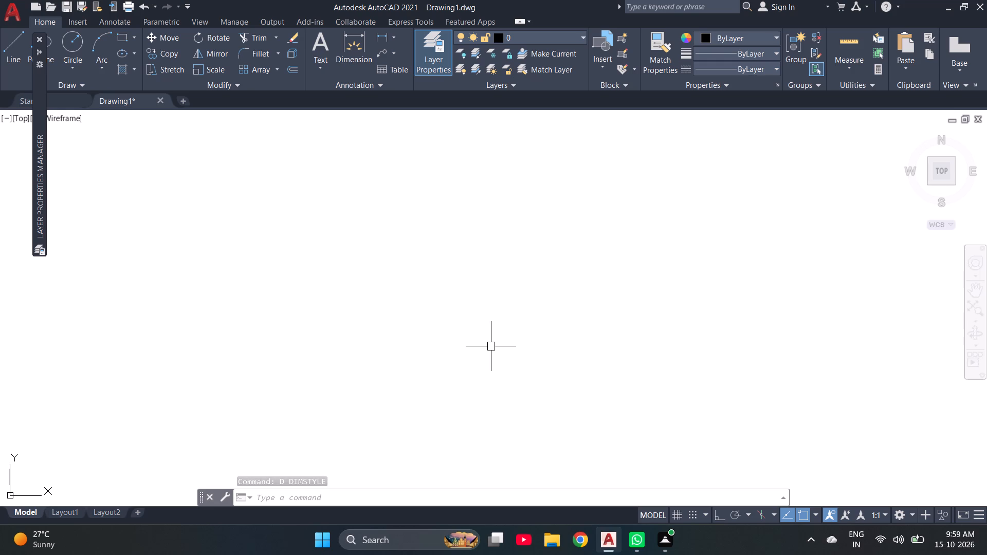
pyautogui.write('REC')
pyautogui.press('space')
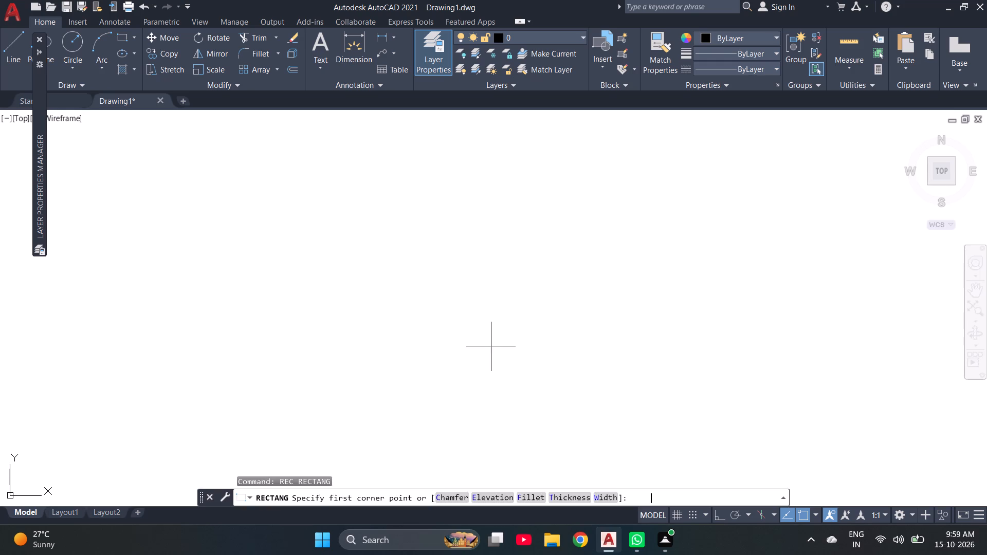
pyautogui.click(360, 209)
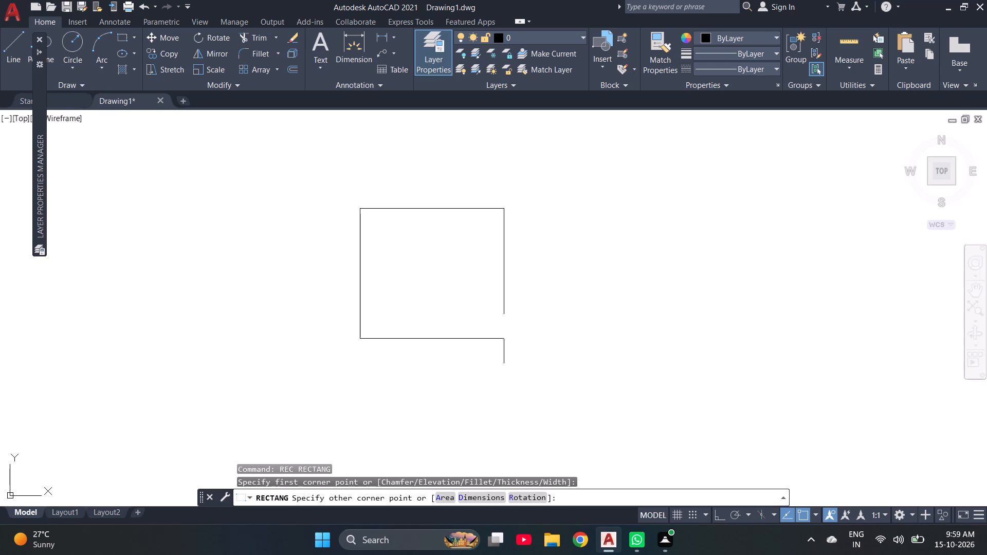
pyautogui.write("32'")
pyautogui.press('Return')
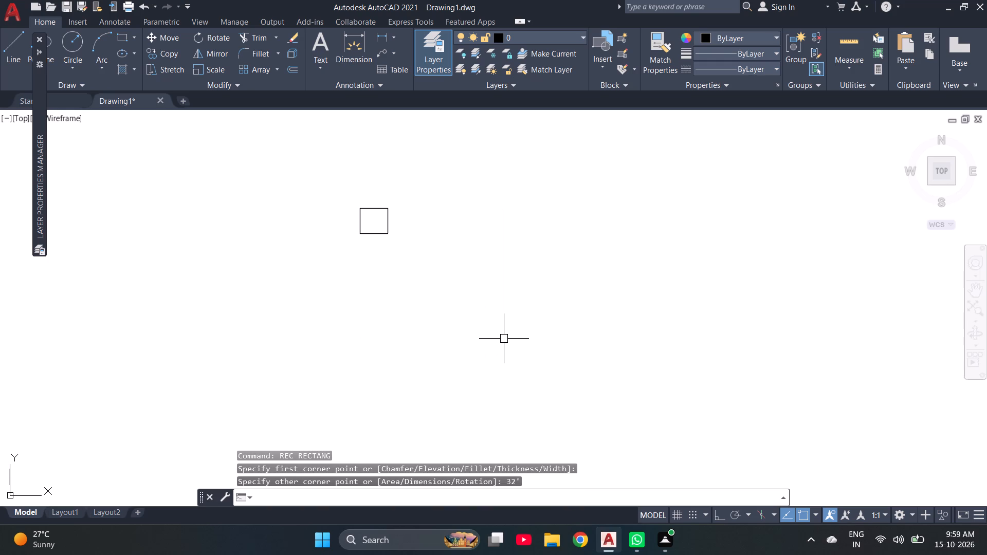
pyautogui.write("35'")
pyautogui.press('Return')
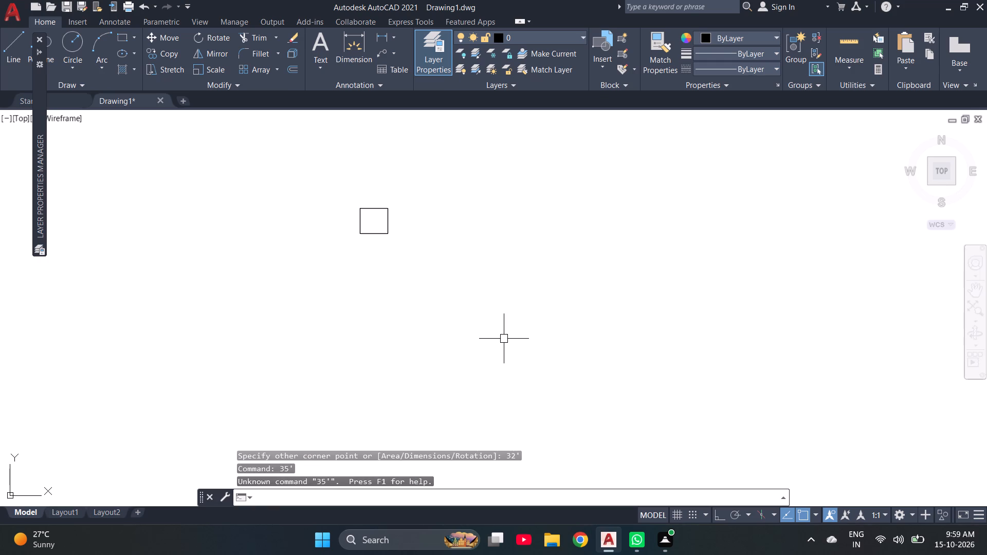
# Draw a 32' long by 35' wide rectangle below the existing small one, entering its size through the Dimensions option.
pyautogui.press('Escape')
pyautogui.write('REC')
pyautogui.press('Return')
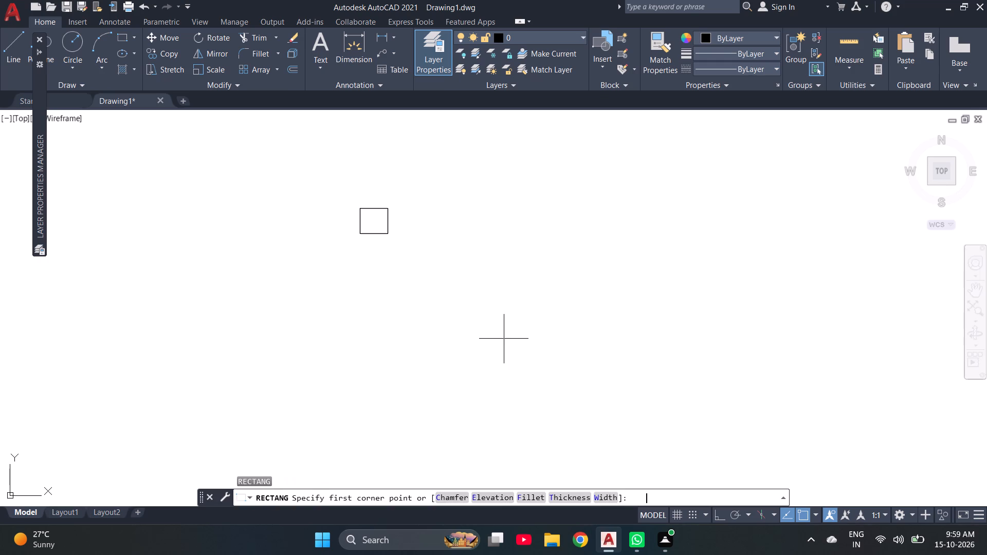
pyautogui.click(394, 285)
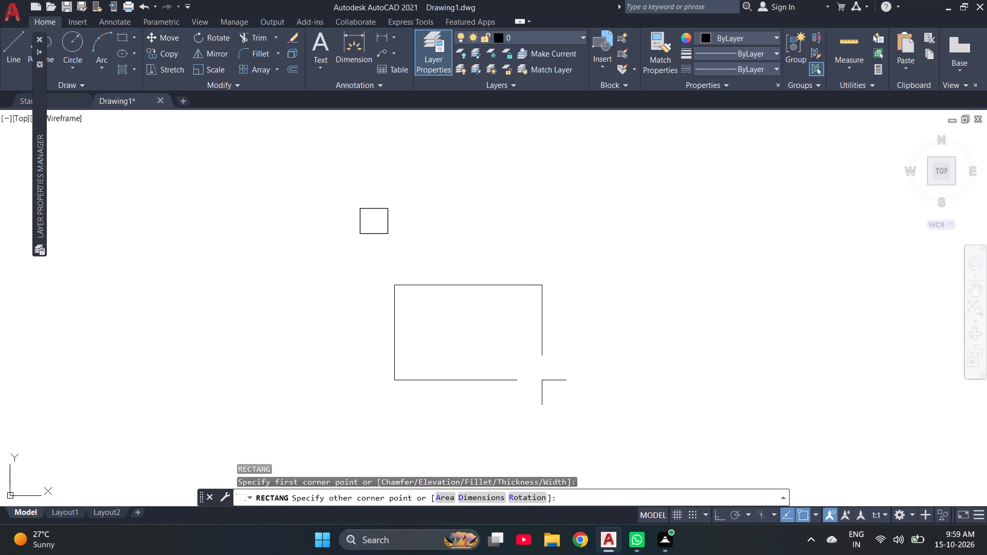
pyautogui.press('d')
pyautogui.press('space')
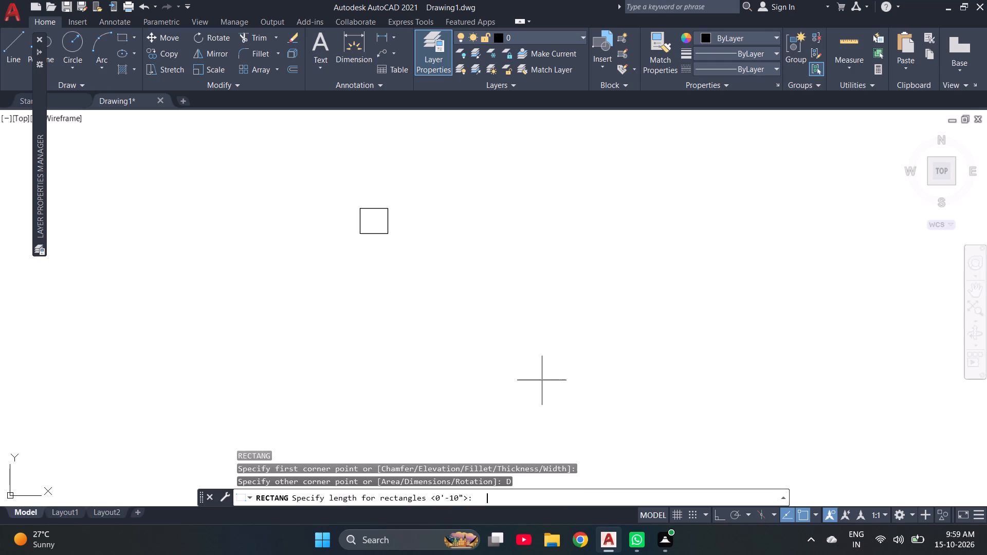
pyautogui.write("32'")
pyautogui.press('Return')
pyautogui.write("35'")
pyautogui.press('Return')
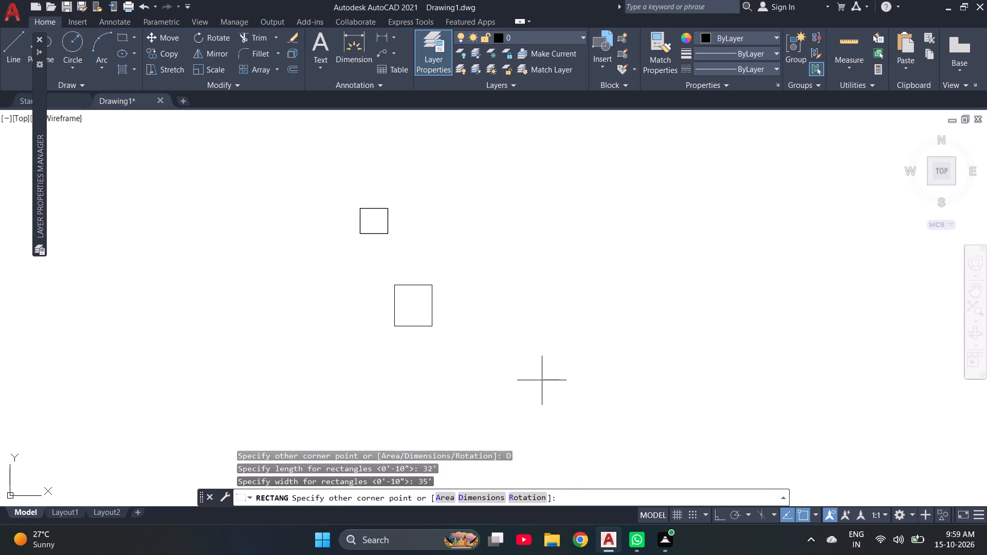
pyautogui.click(474, 231)
# Delete the smaller rectangle left over from the earlier attempt.
pyautogui.moveTo(420, 224); pyautogui.dragTo(415, 222)
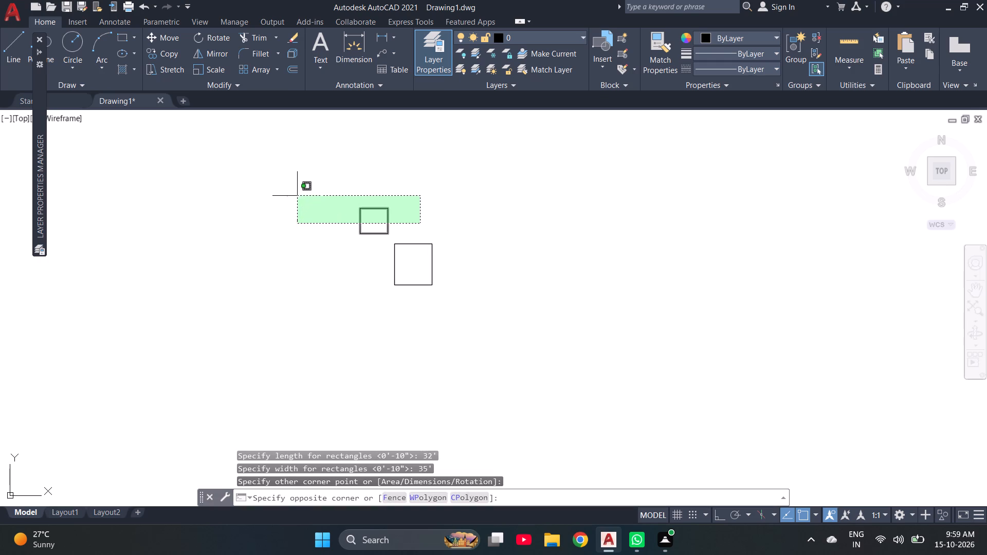
pyautogui.click(294, 195)
pyautogui.press('Delete')
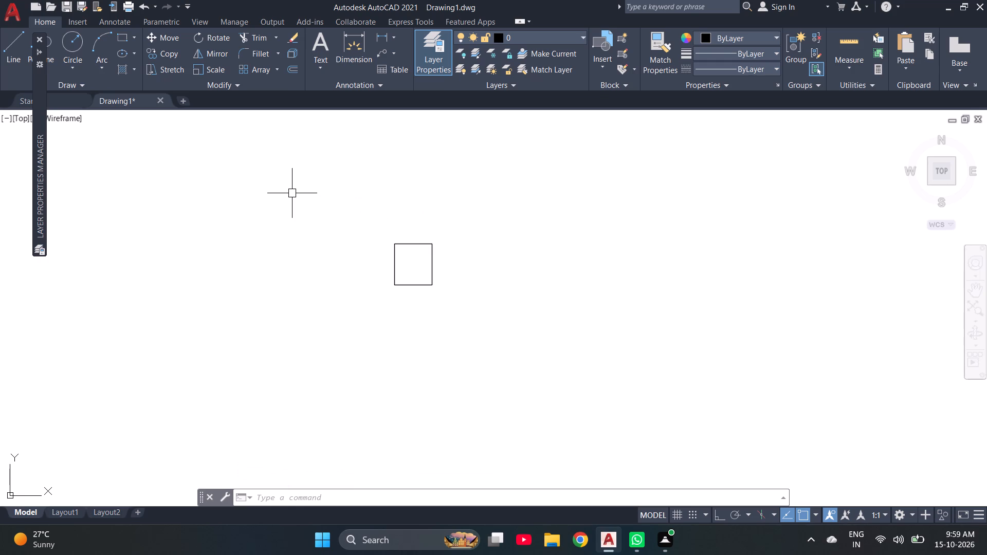
# Explode the 32' by 35' rectangle into separate lines and check that one edge selects on its own.
pyautogui.click(486, 341)
pyautogui.click(358, 212)
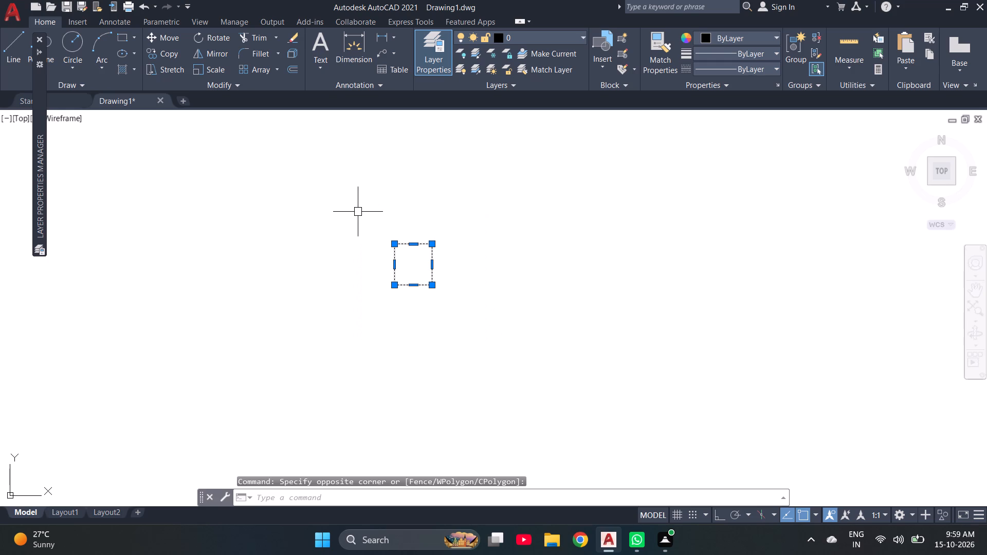
pyautogui.write('EXPLO')
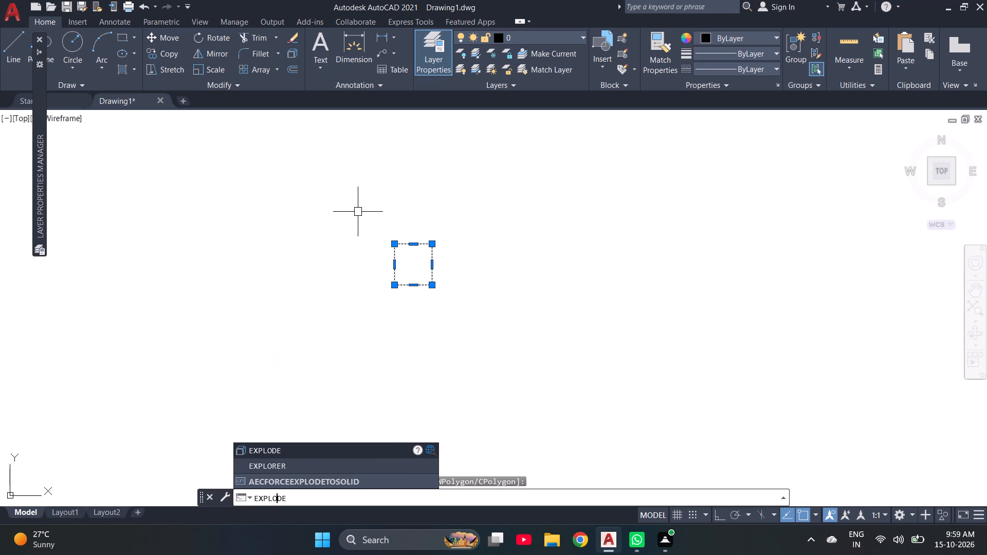
pyautogui.press('Return')
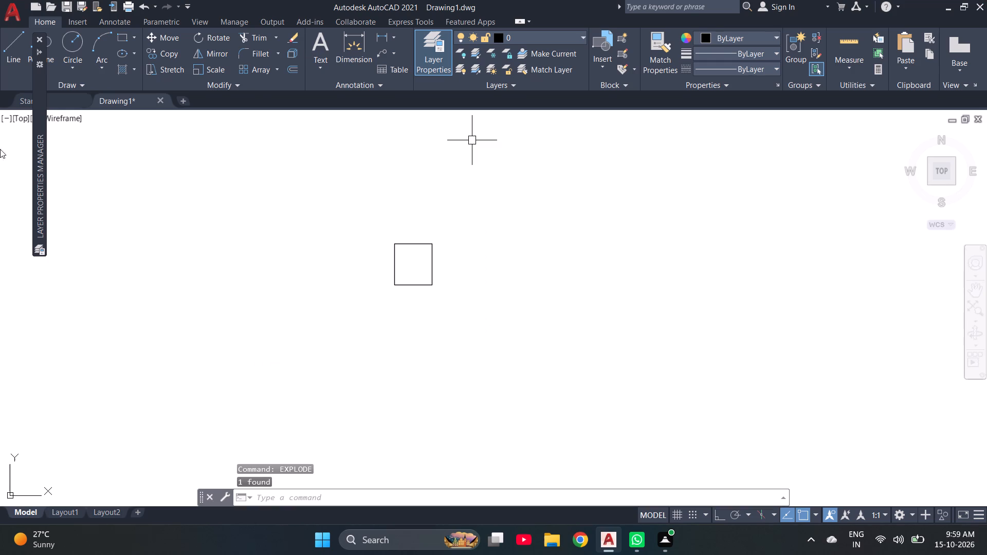
pyautogui.click(405, 281)
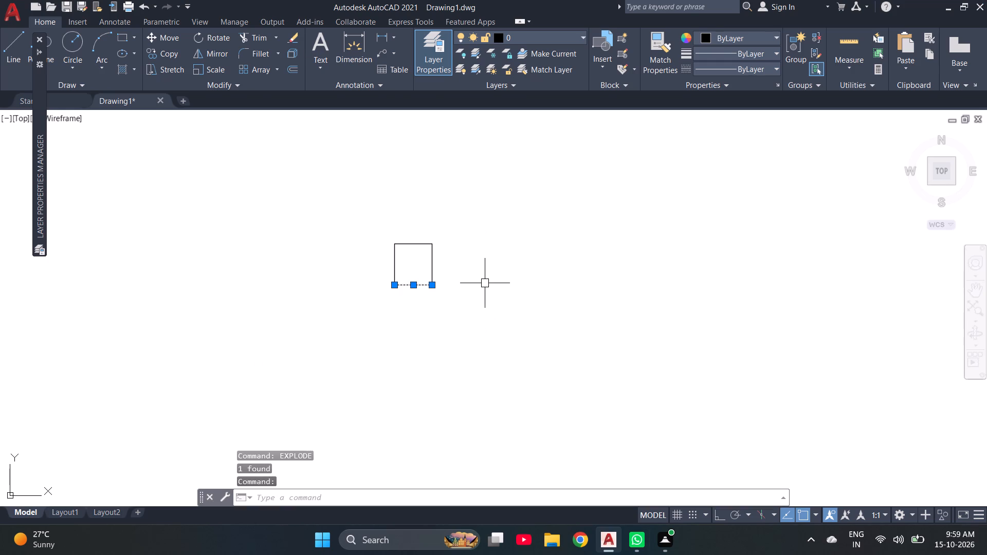
pyautogui.press('Escape')
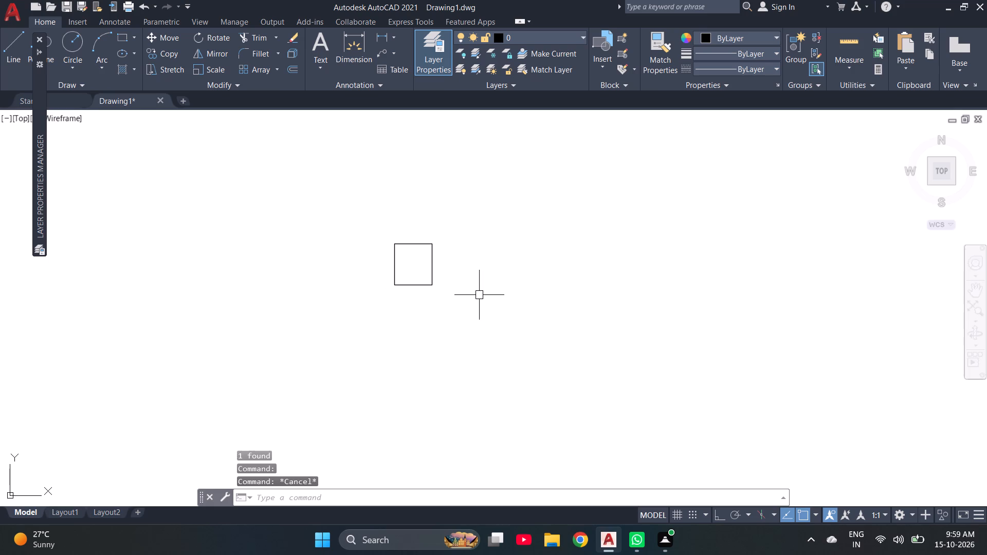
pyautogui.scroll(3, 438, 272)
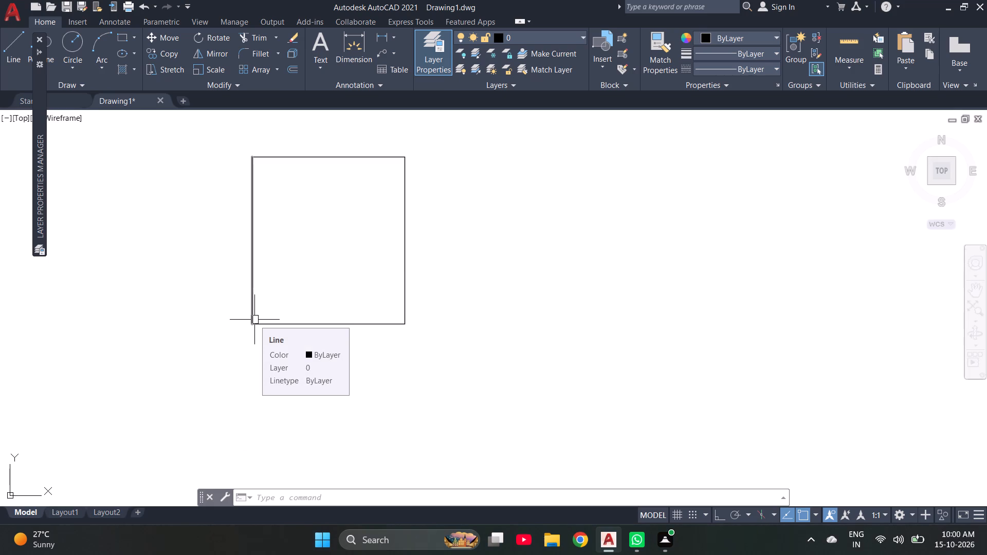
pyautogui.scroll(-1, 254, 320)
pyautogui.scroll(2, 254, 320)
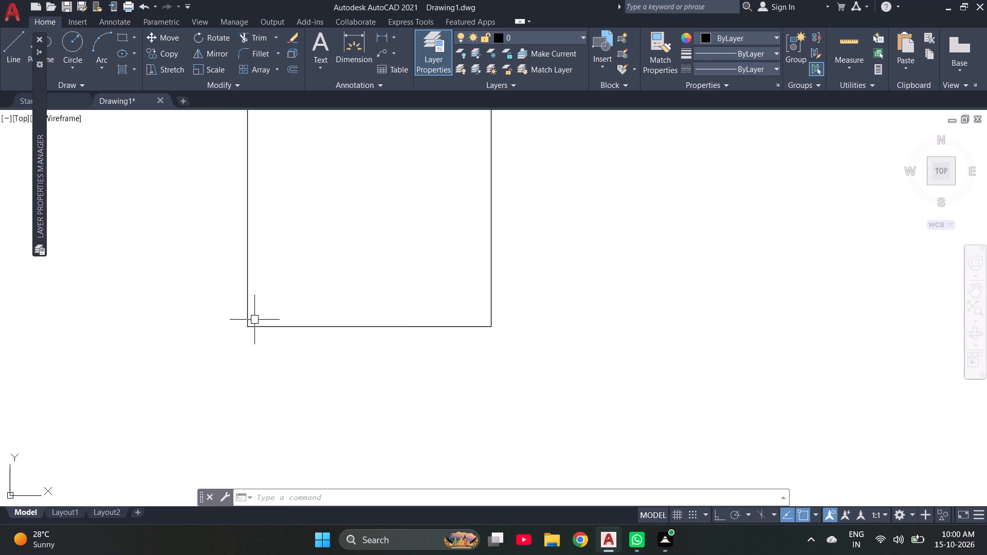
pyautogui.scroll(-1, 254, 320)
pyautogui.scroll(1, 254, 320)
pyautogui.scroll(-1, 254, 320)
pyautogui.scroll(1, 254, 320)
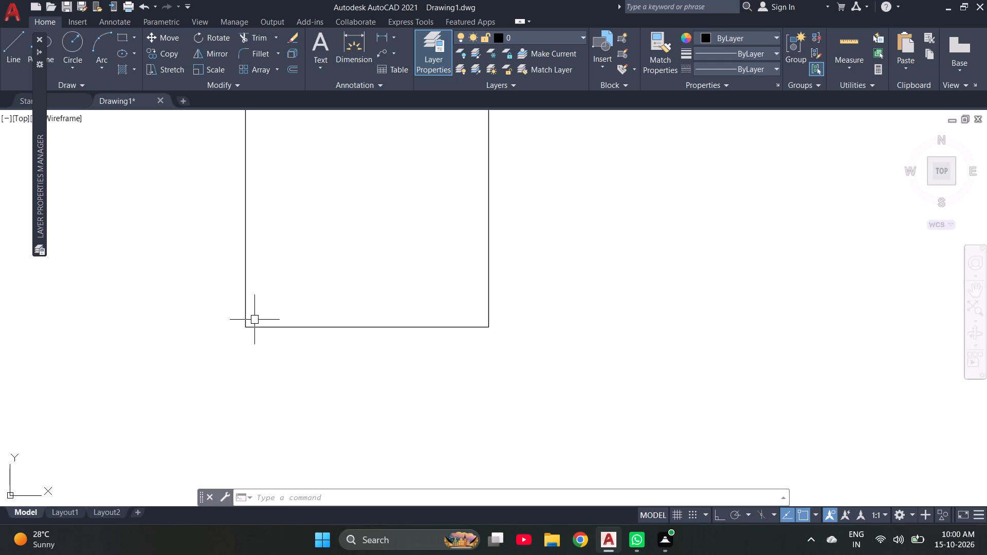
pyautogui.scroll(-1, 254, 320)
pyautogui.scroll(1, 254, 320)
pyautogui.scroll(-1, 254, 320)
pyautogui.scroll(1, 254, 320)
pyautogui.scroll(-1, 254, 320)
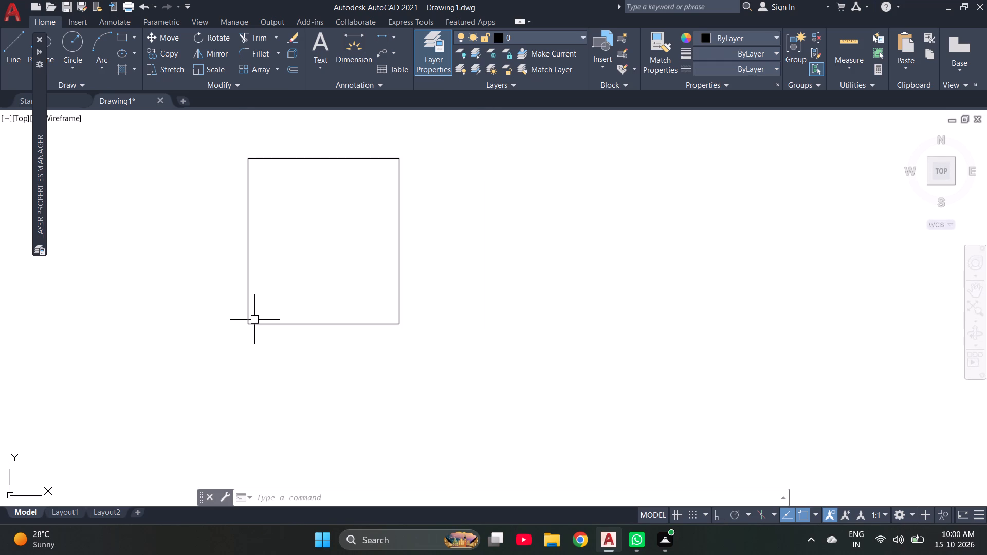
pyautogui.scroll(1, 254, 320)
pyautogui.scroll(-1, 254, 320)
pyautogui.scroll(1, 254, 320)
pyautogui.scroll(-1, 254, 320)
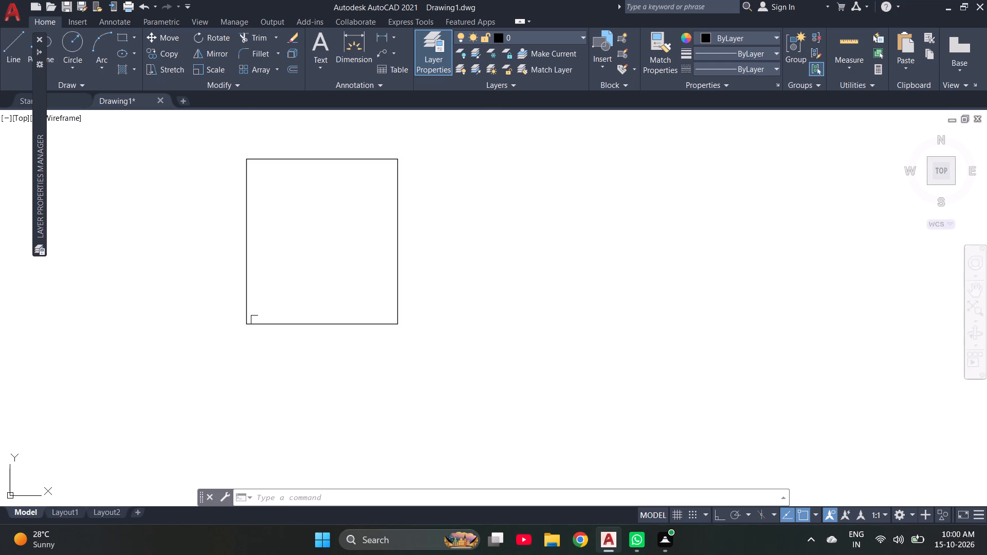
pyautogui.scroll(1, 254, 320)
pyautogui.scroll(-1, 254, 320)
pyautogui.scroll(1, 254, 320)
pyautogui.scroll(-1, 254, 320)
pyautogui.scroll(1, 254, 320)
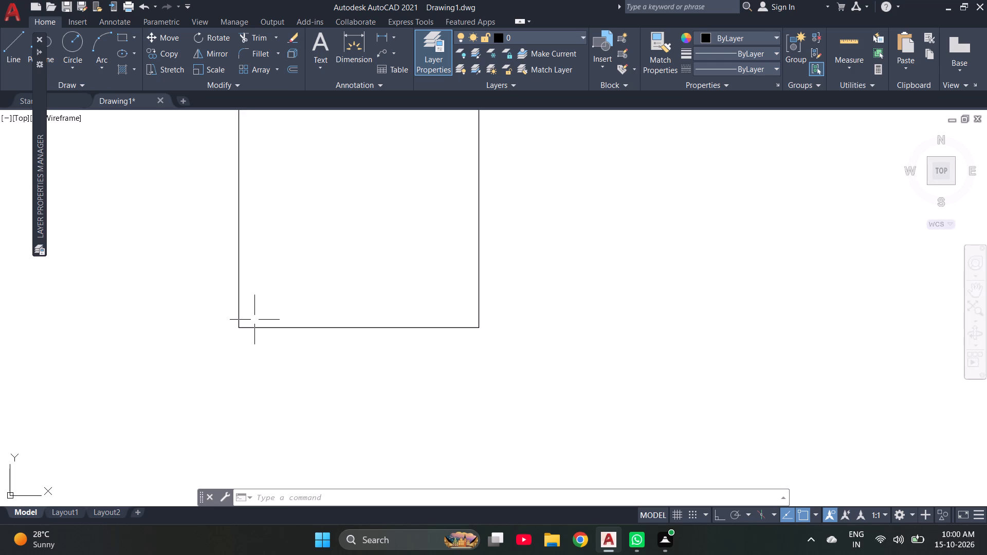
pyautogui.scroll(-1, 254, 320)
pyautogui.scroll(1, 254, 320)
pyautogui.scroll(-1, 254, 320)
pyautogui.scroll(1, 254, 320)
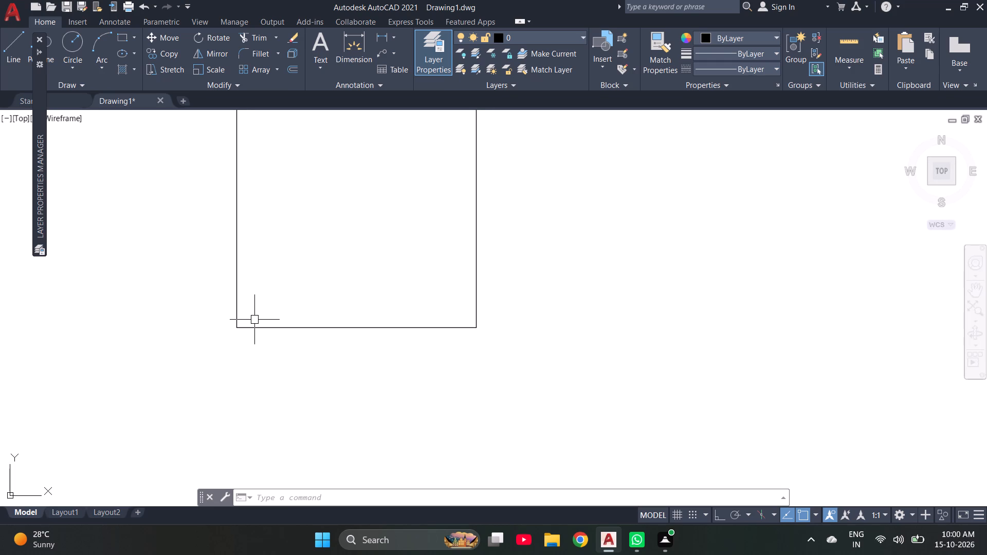
# Offset the rectangle's bottom edge 1'6" inward.
pyautogui.write('O 1')
pyautogui.write('\'6"')
pyautogui.press('Return')
pyautogui.click(359, 331)
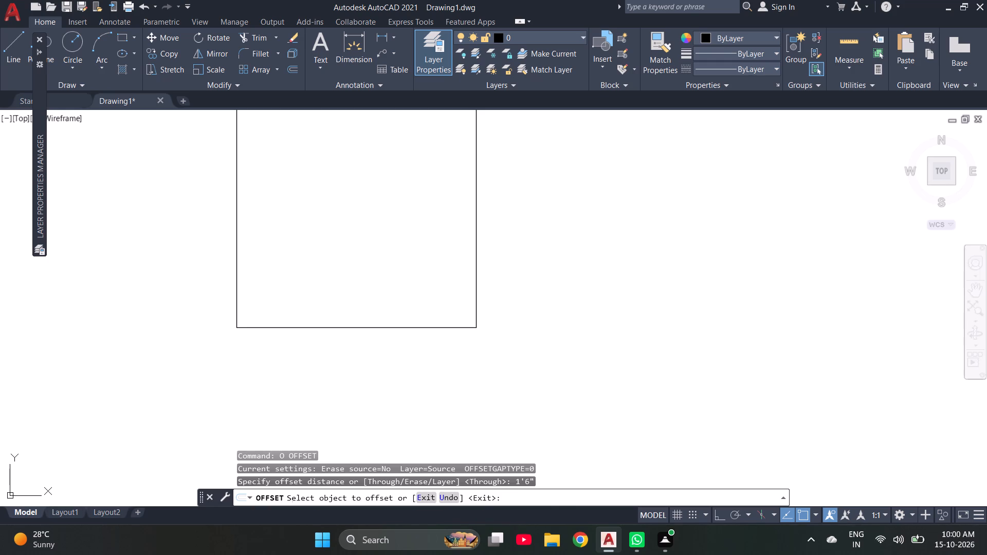
pyautogui.click(376, 295)
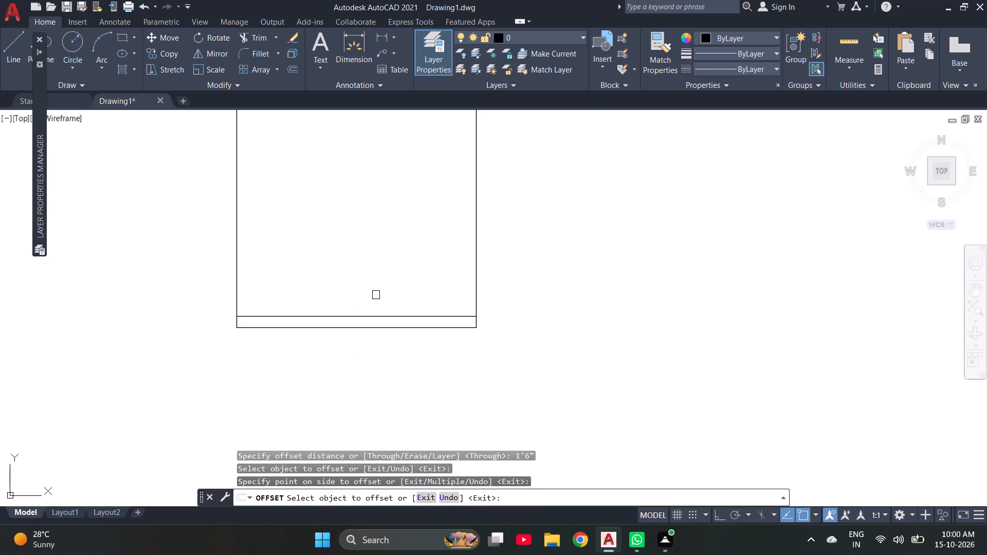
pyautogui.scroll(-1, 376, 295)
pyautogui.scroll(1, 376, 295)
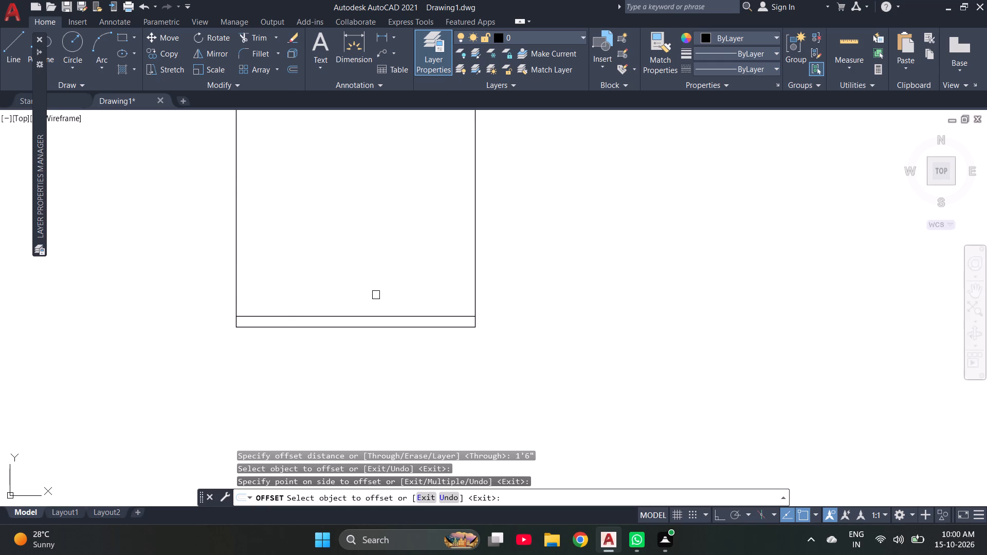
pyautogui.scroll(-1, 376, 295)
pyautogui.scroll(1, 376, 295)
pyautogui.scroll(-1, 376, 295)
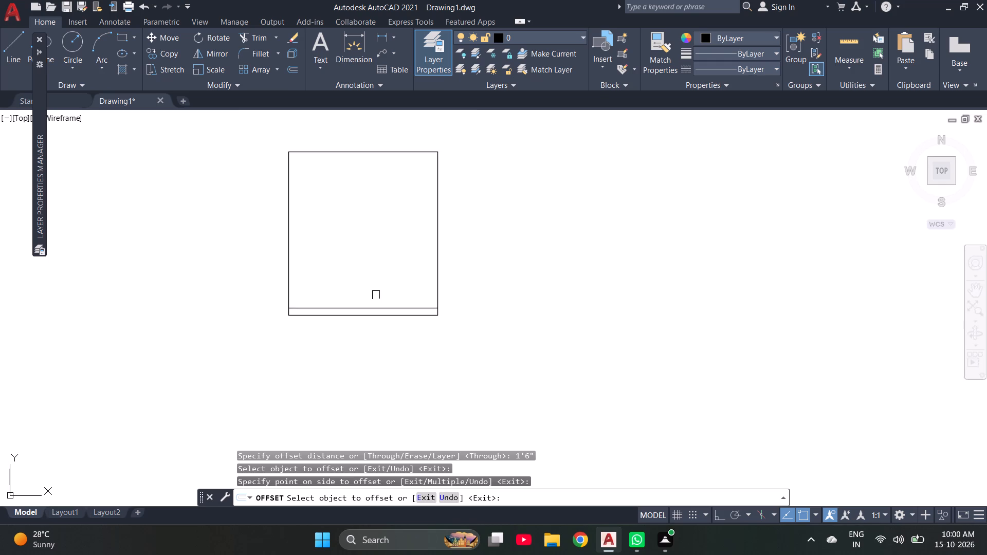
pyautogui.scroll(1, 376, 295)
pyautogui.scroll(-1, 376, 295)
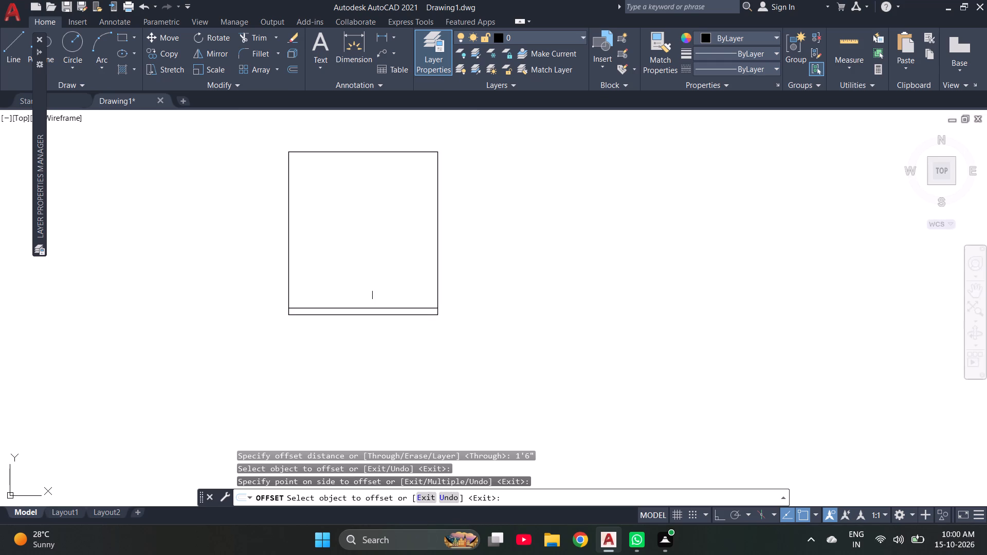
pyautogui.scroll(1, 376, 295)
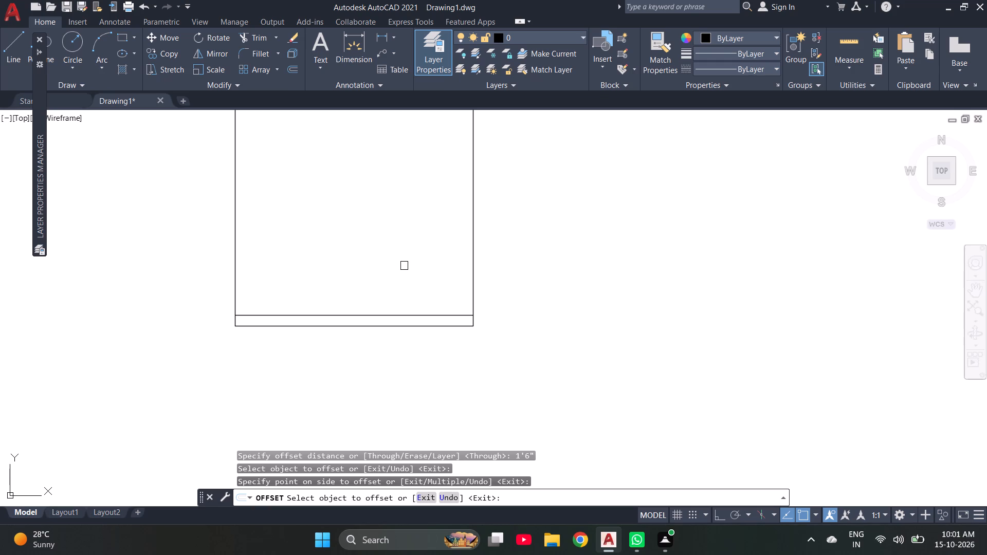
# Restart the Offset command with a distance of 1'3" and offset the rectangle's left edge inward.
pyautogui.write('O')
pyautogui.press('space')
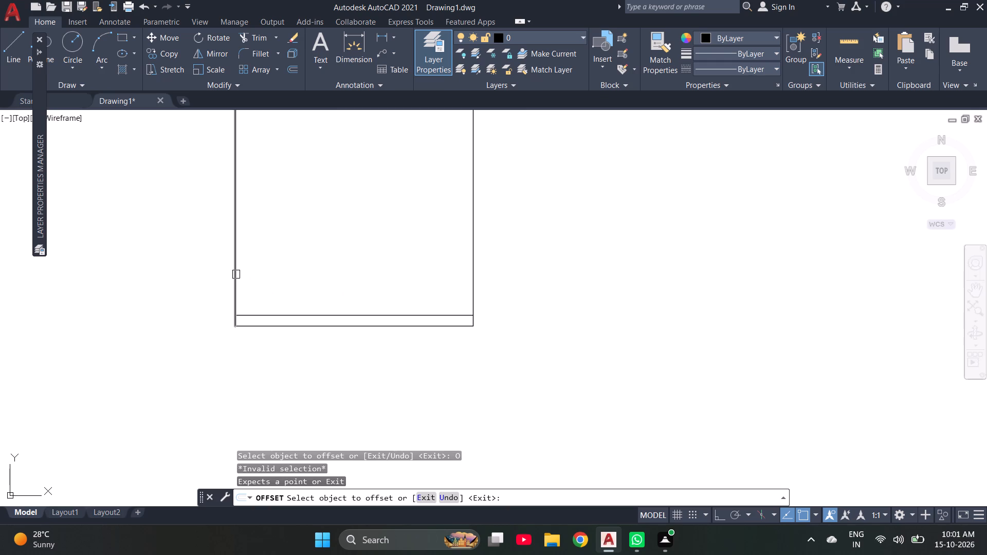
pyautogui.press('Escape')
pyautogui.press('Escape')
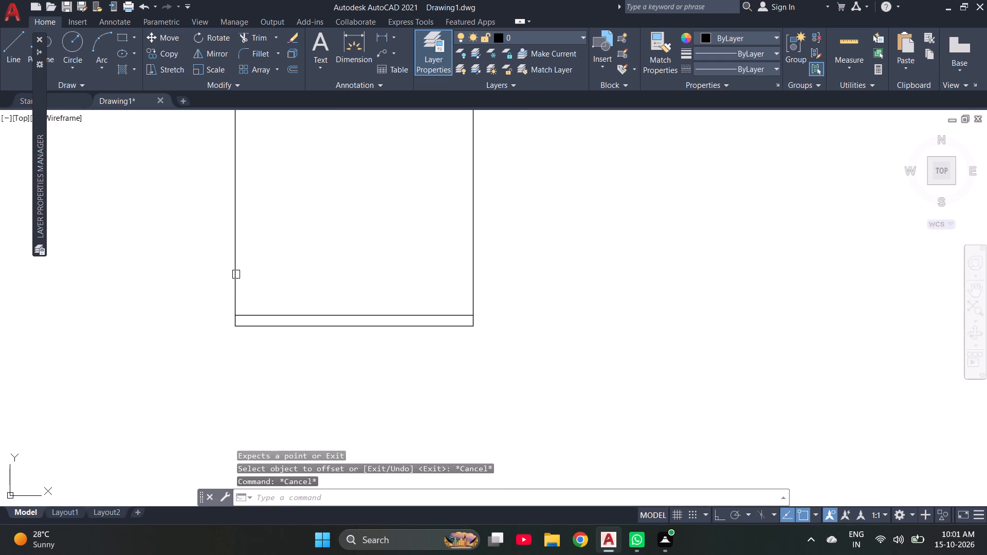
pyautogui.write('O')
pyautogui.press('space')
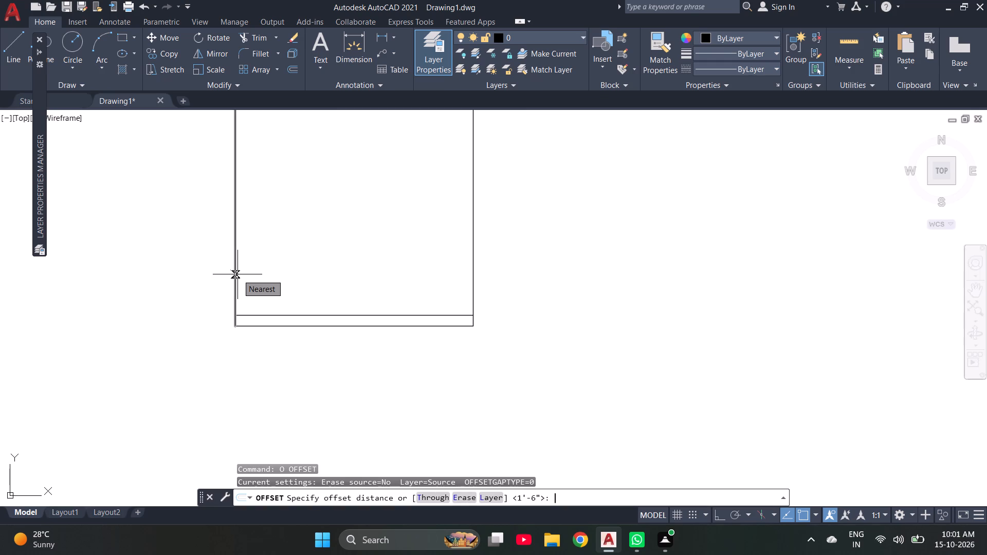
pyautogui.press('1')
pyautogui.write('\'3"')
pyautogui.press('Return')
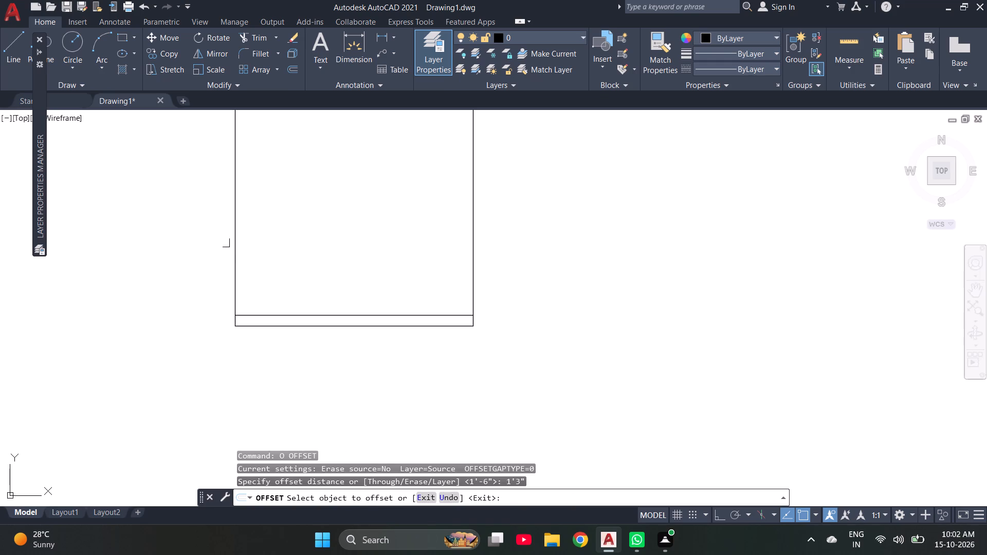
pyautogui.click(239, 250)
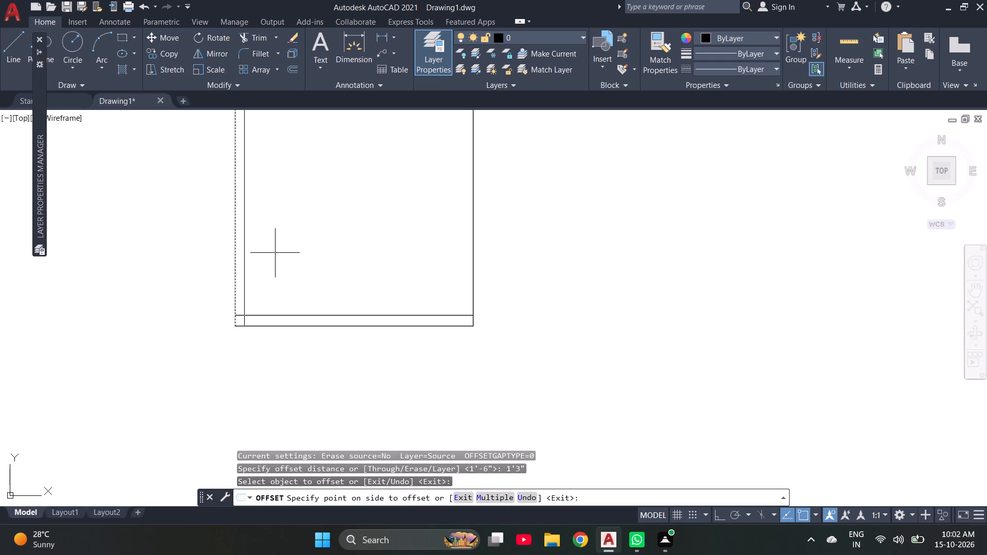
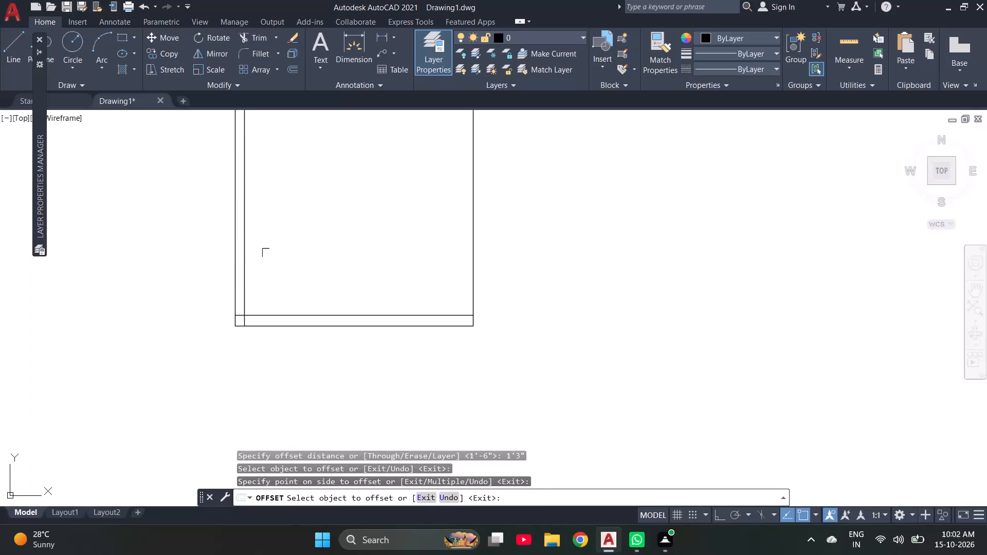
# Offset the vertical line just inside the rectangle's left edge by 7' toward the interior.
pyautogui.scroll(-1, 266, 253)
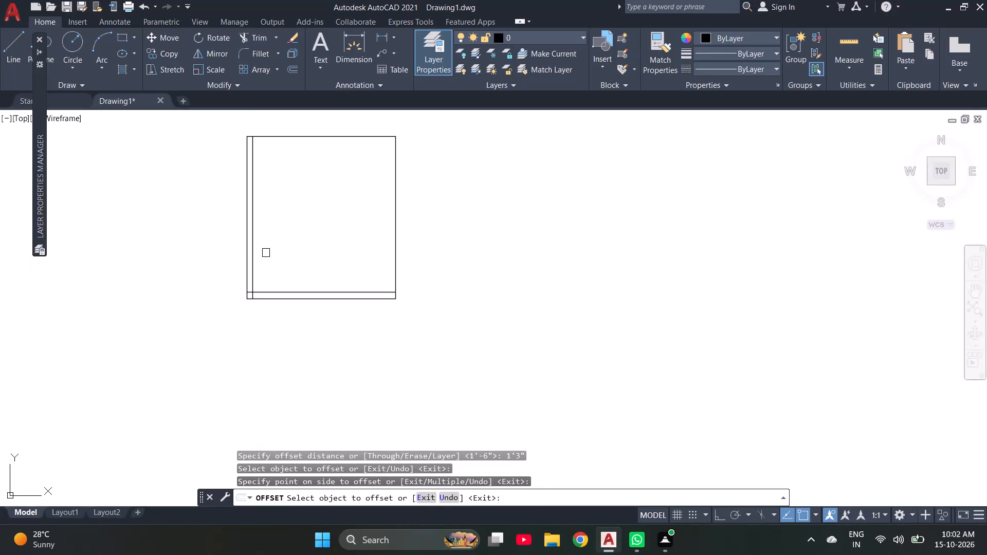
pyautogui.scroll(-2, 266, 253)
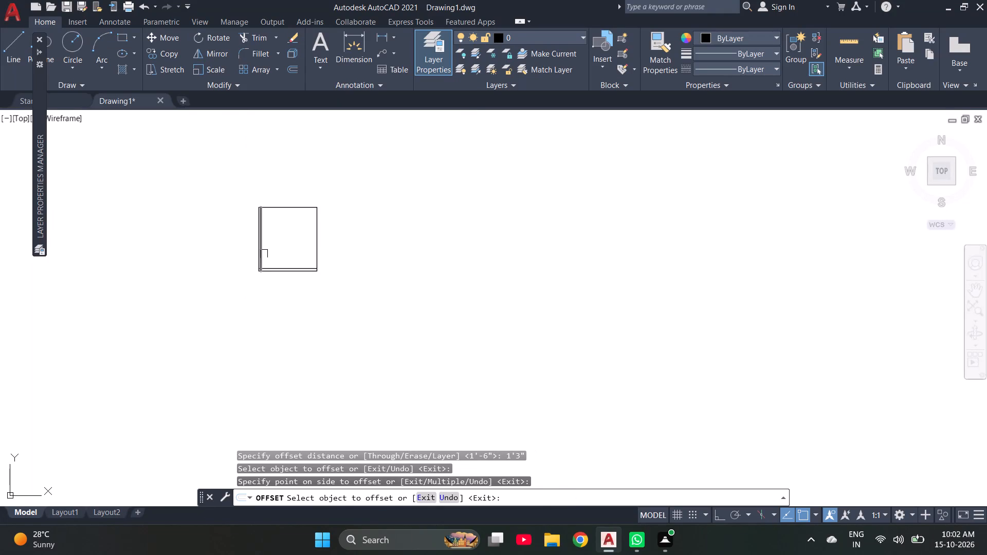
pyautogui.scroll(2, 253, 263)
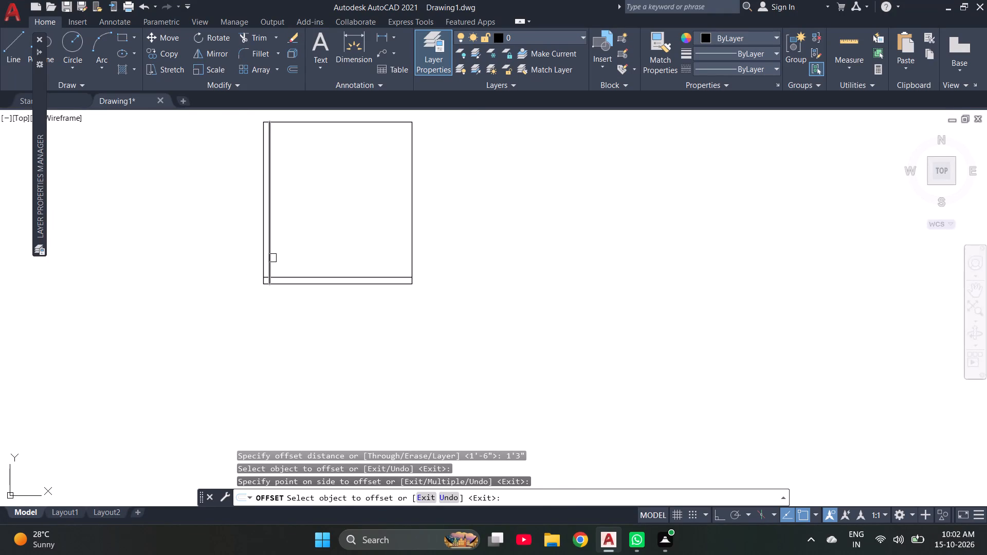
pyautogui.scroll(1, 272, 258)
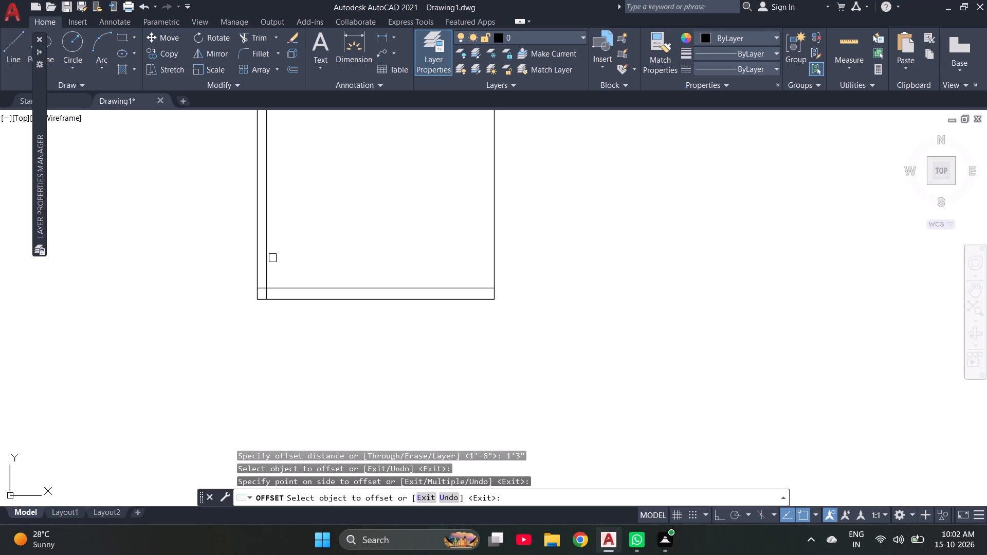
pyautogui.press('Escape')
pyautogui.press('Escape')
pyautogui.press('Escape')
pyautogui.press('o')
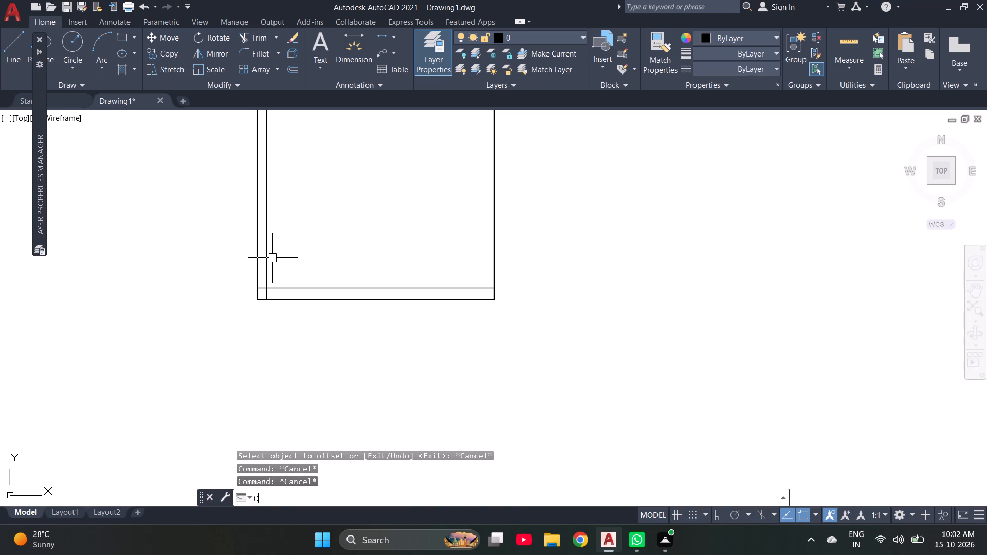
pyautogui.press('Return')
pyautogui.press('7')
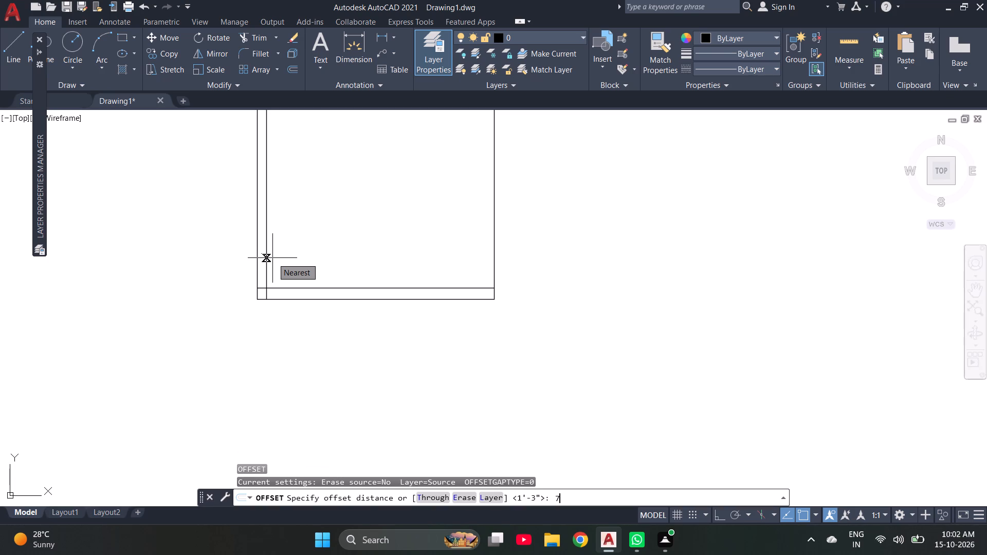
pyautogui.press("'")
pyautogui.press('Return')
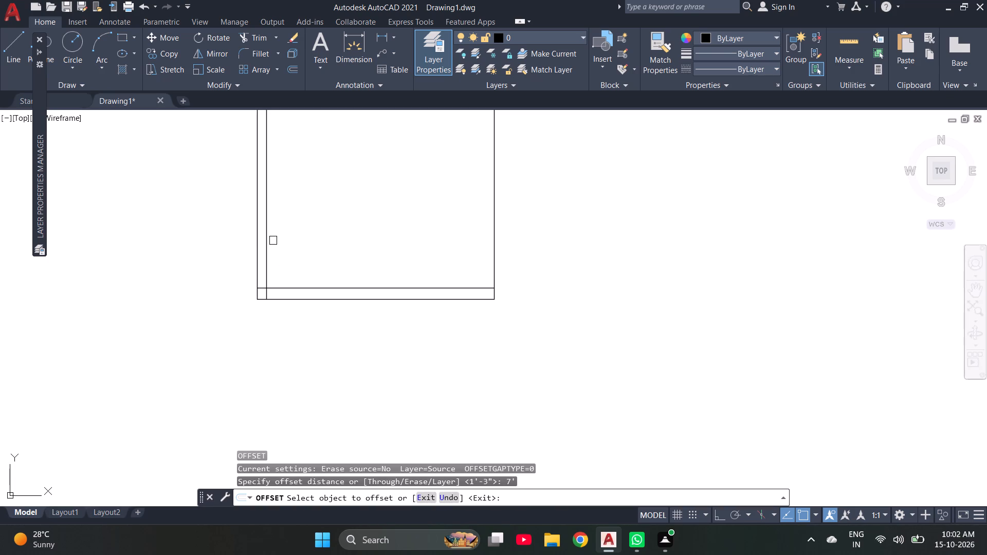
pyautogui.click(267, 243)
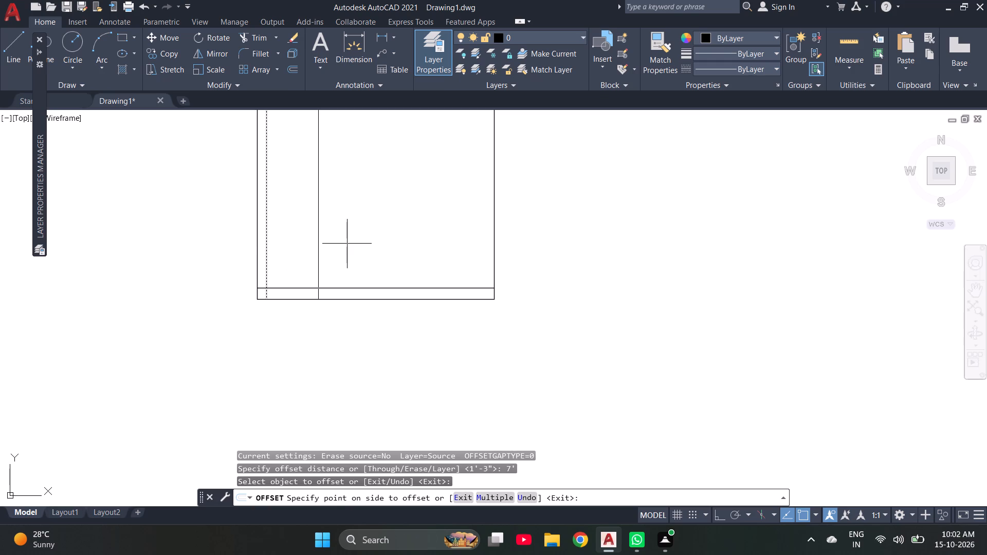
pyautogui.click(347, 244)
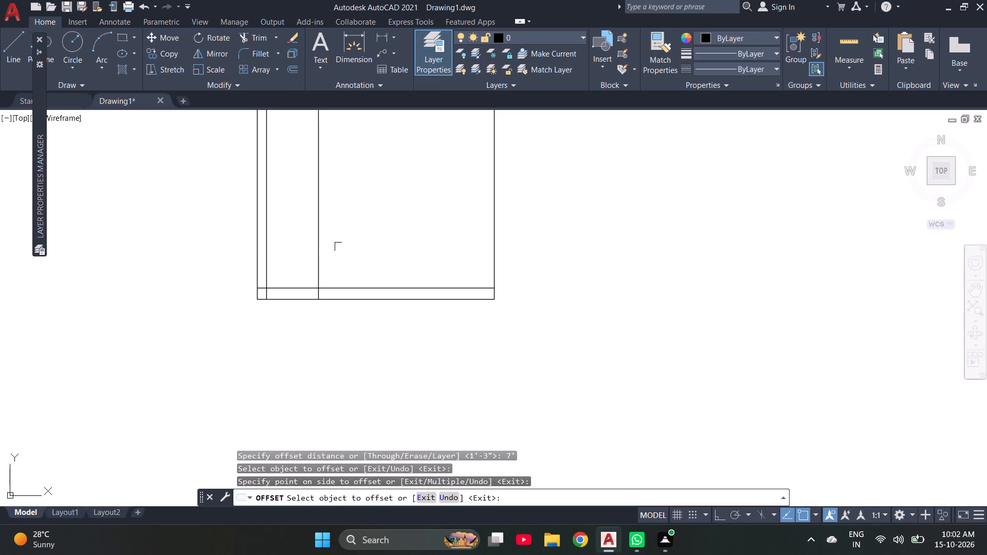
pyautogui.press('Escape')
# Offset the newest vertical line 1'4" toward the rectangle's right edge.
pyautogui.press('o')
pyautogui.press('Return')
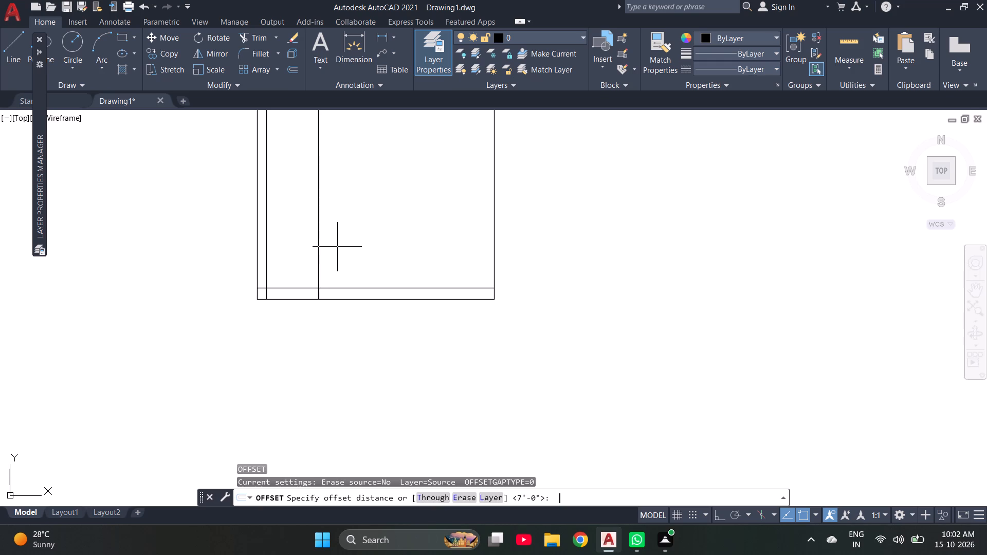
pyautogui.press('1')
pyautogui.write('\'4"')
pyautogui.press('Return')
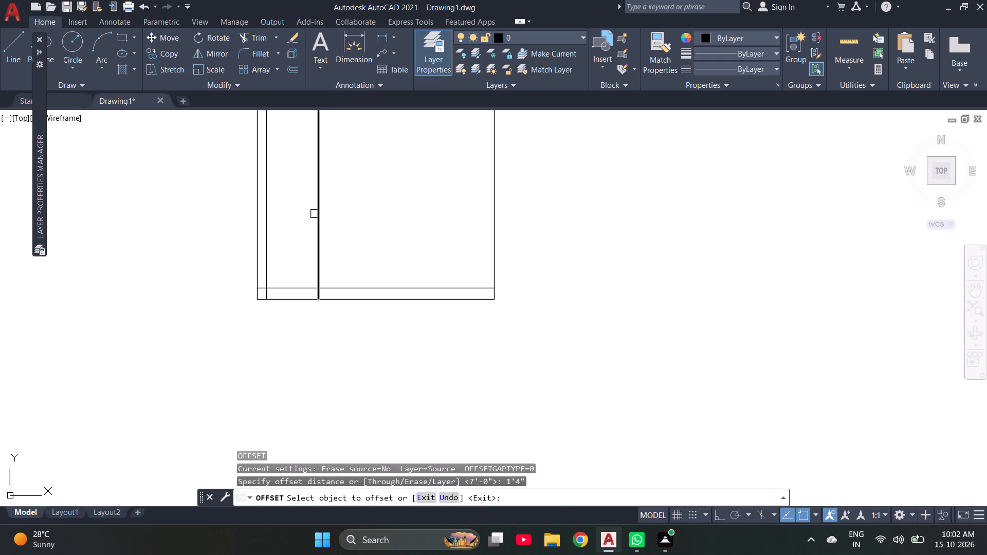
pyautogui.click(320, 228)
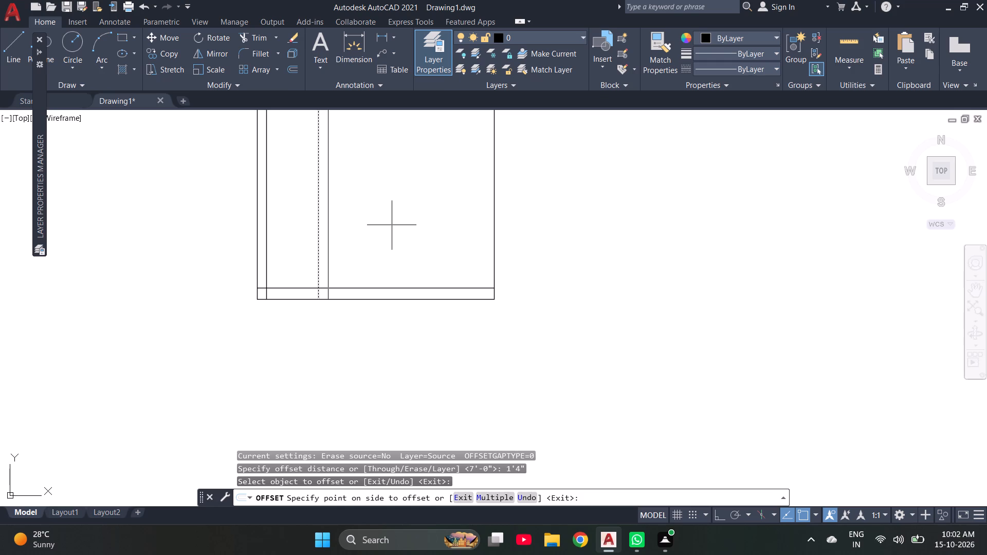
pyautogui.click(392, 225)
pyautogui.press('Escape')
# Offset the rightmost interior vertical line 7' toward the rectangle's right edge.
pyautogui.press('o')
pyautogui.press('Return')
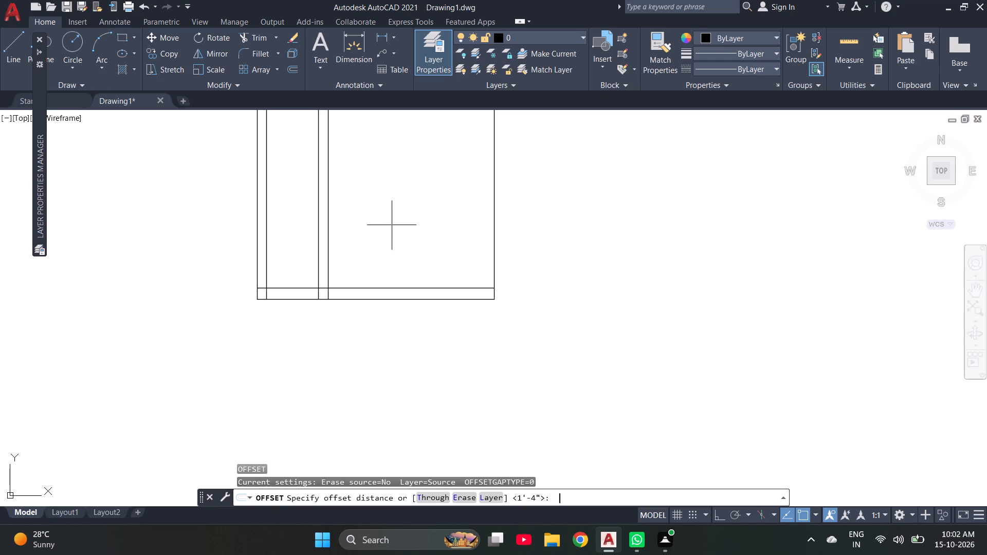
pyautogui.write("7'")
pyautogui.press('Return')
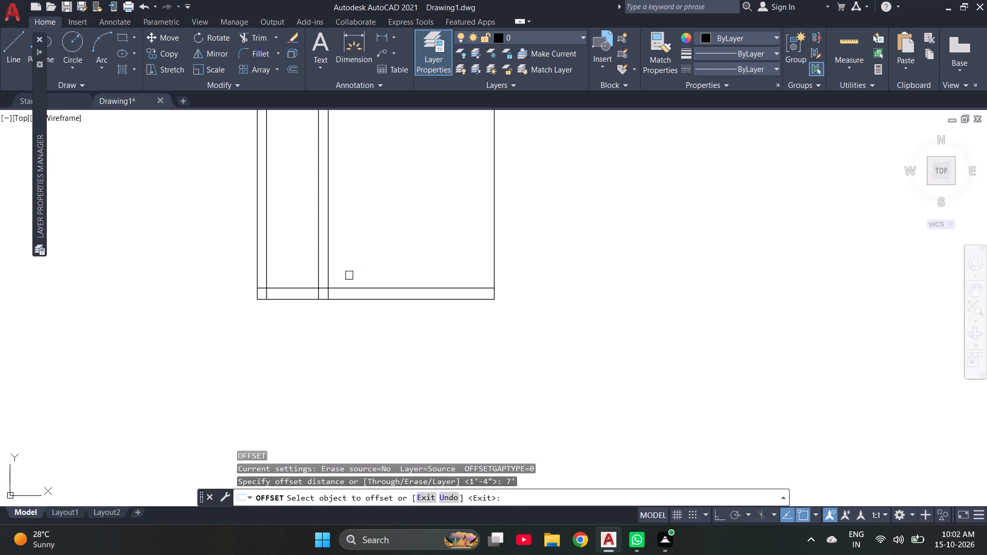
pyautogui.click(326, 268)
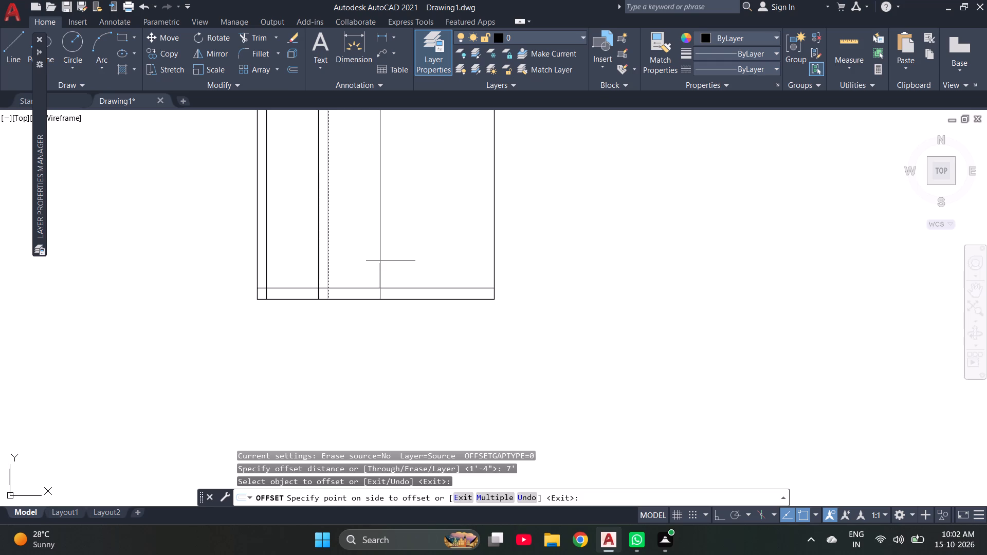
pyautogui.click(391, 261)
pyautogui.press('Escape')
pyautogui.press('Escape')
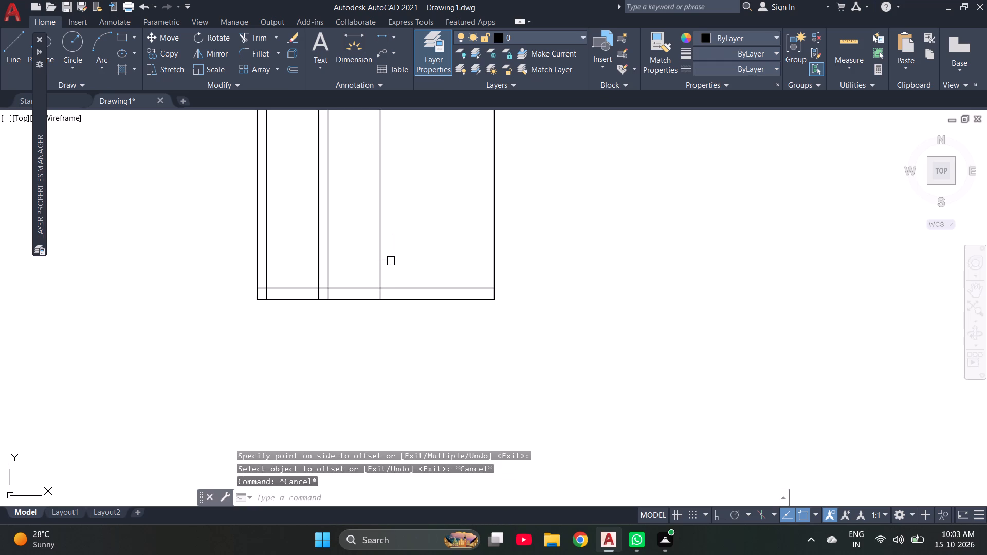
# Offset the newest vertical line 1'9" toward the rectangle's right edge and leave the Offset command.
pyautogui.press('o')
pyautogui.press('Return')
pyautogui.write("1'")
pyautogui.write('9"')
pyautogui.press('Return')
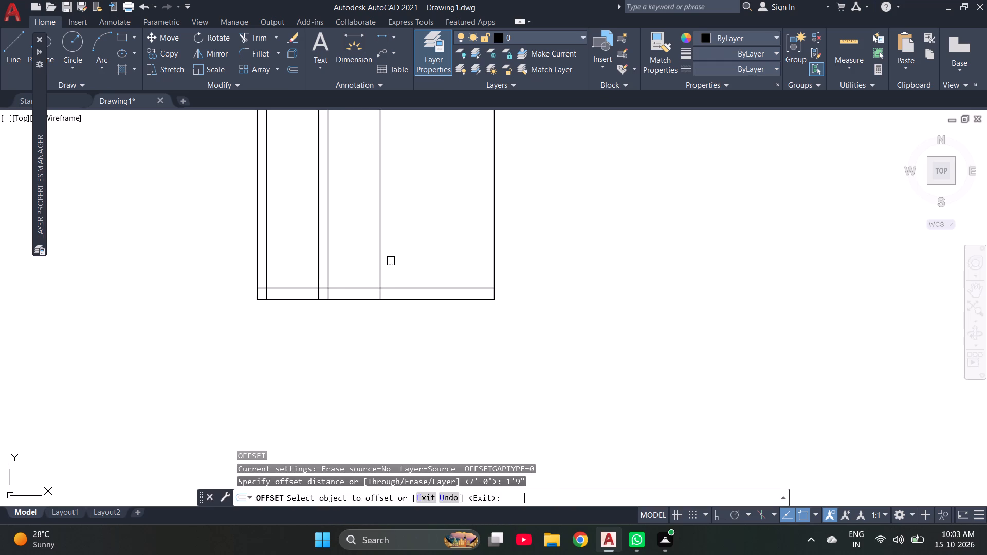
pyautogui.click(380, 238)
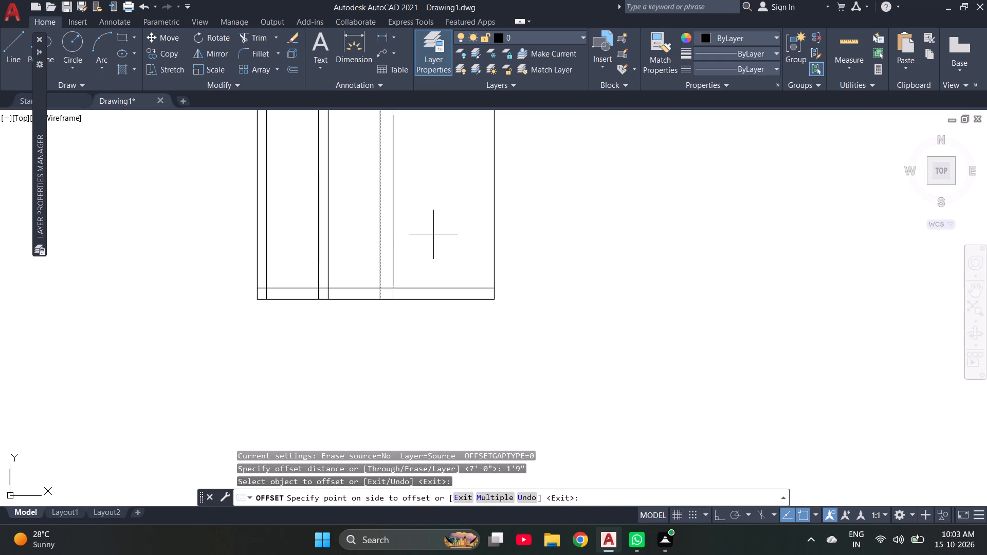
pyautogui.click(433, 234)
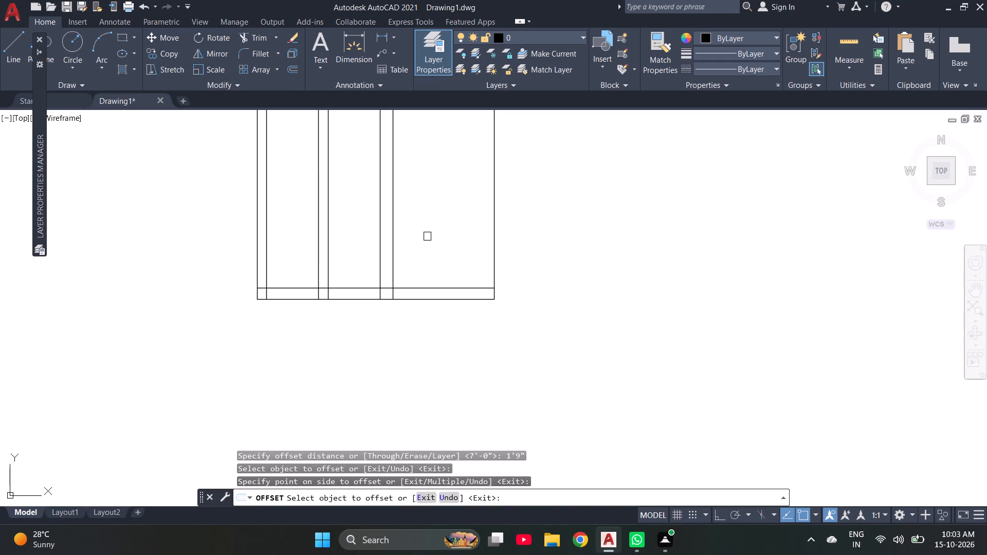
pyautogui.scroll(-1, 427, 236)
pyautogui.scroll(1, 427, 236)
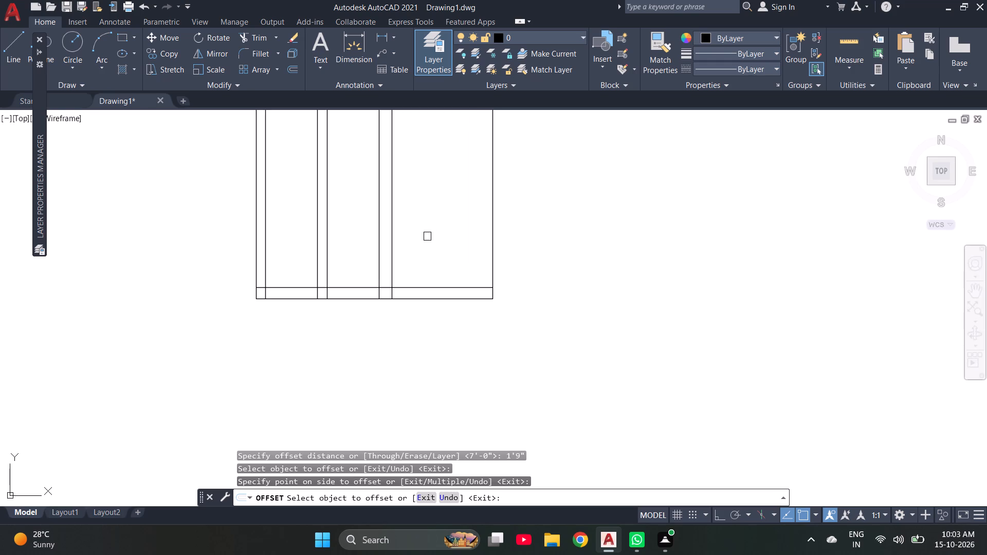
pyautogui.press('Escape')
pyautogui.press('Escape')
pyautogui.press('Escape')
pyautogui.press('Escape')
pyautogui.press('Escape')
pyautogui.press('Escape')
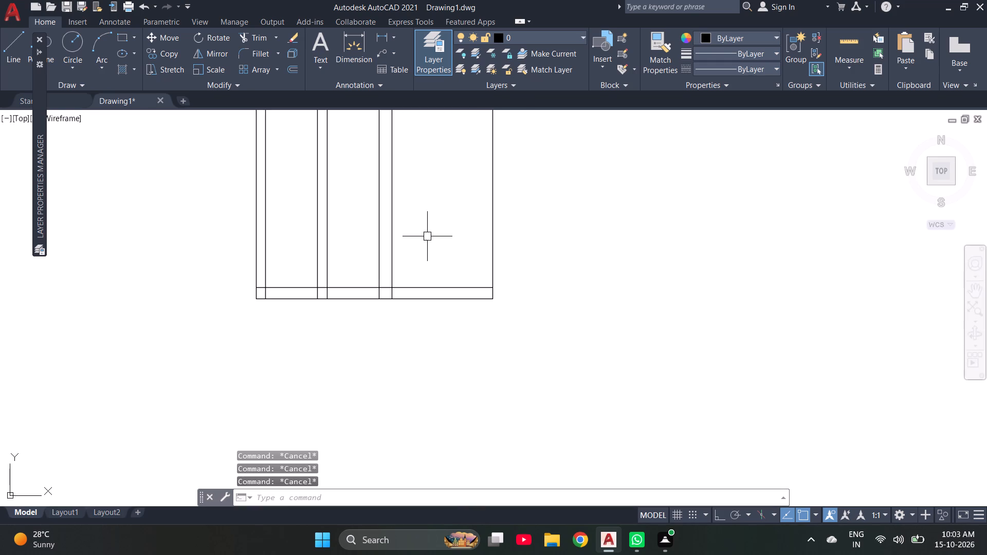
pyautogui.press('Escape')
pyautogui.press('Escape')
pyautogui.press('Escape')
pyautogui.press('Escape')
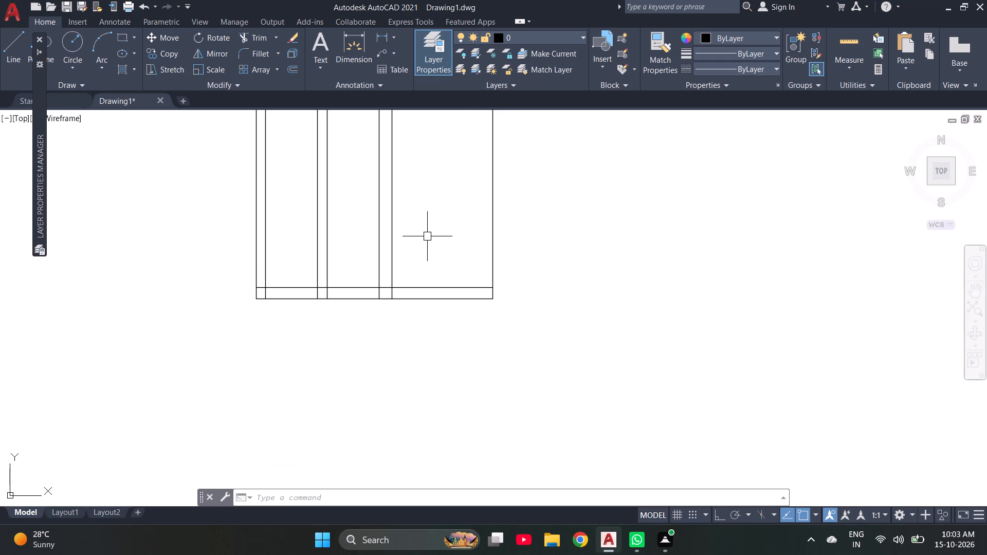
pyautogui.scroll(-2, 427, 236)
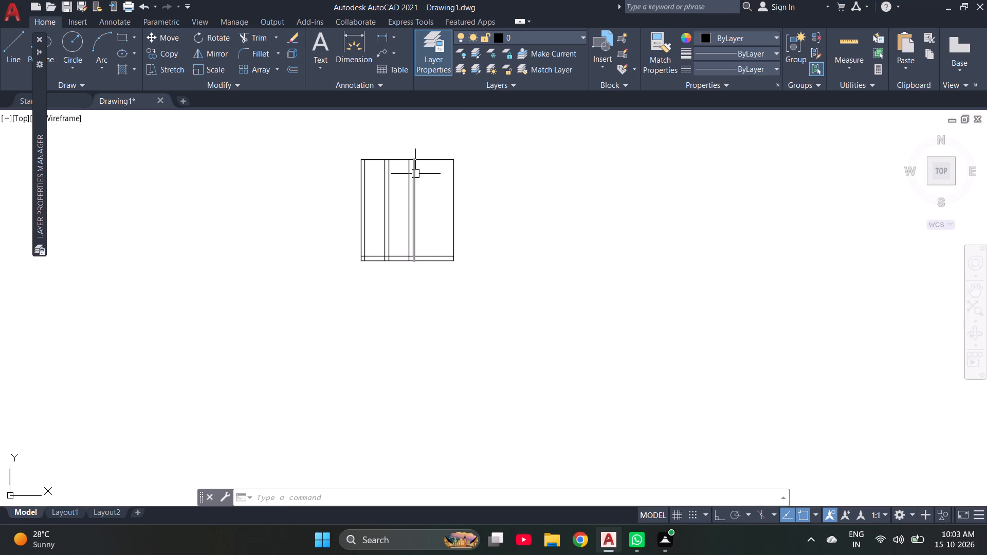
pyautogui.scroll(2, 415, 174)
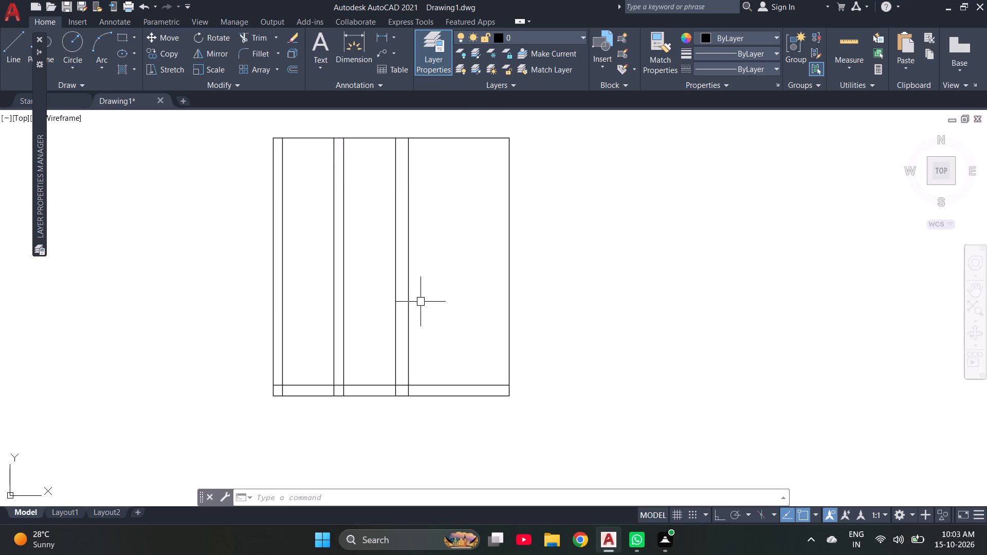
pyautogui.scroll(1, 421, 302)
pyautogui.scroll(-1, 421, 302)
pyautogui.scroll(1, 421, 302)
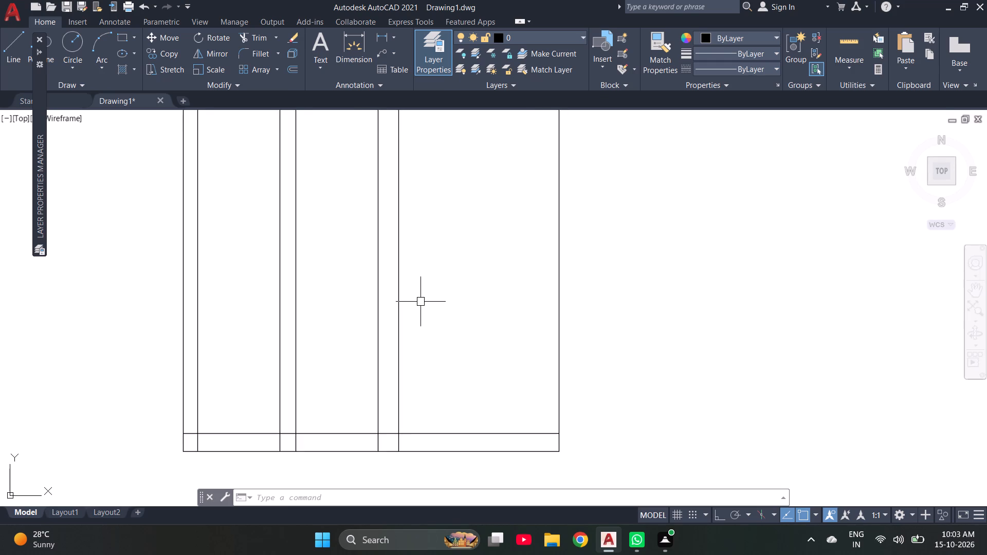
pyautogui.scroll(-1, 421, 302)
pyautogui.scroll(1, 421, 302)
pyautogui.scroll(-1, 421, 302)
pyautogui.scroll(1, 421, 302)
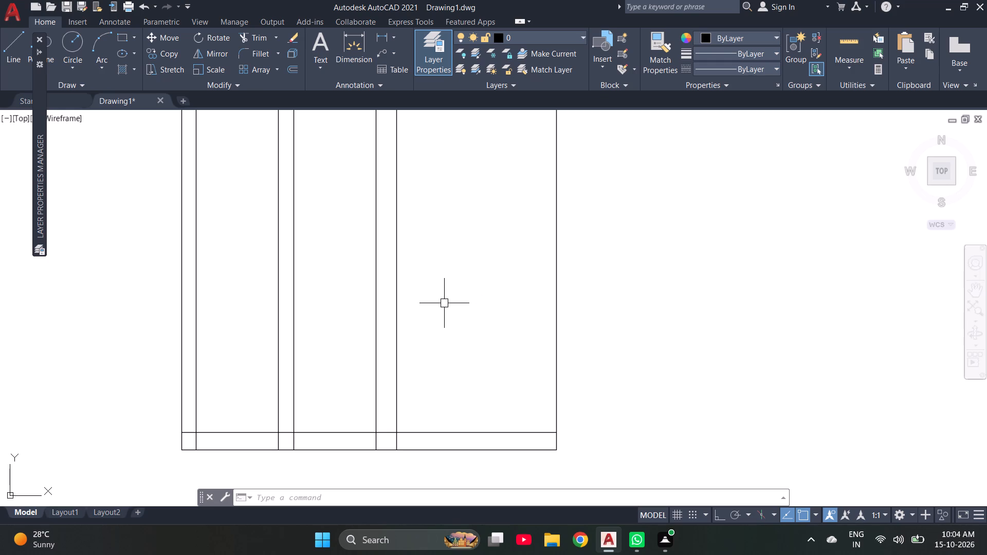
# Offset the horizontal line just above the rectangle's bottom edge 12' upward.
pyautogui.press('Escape')
pyautogui.press('Escape')
pyautogui.press('Escape')
pyautogui.press('Escape')
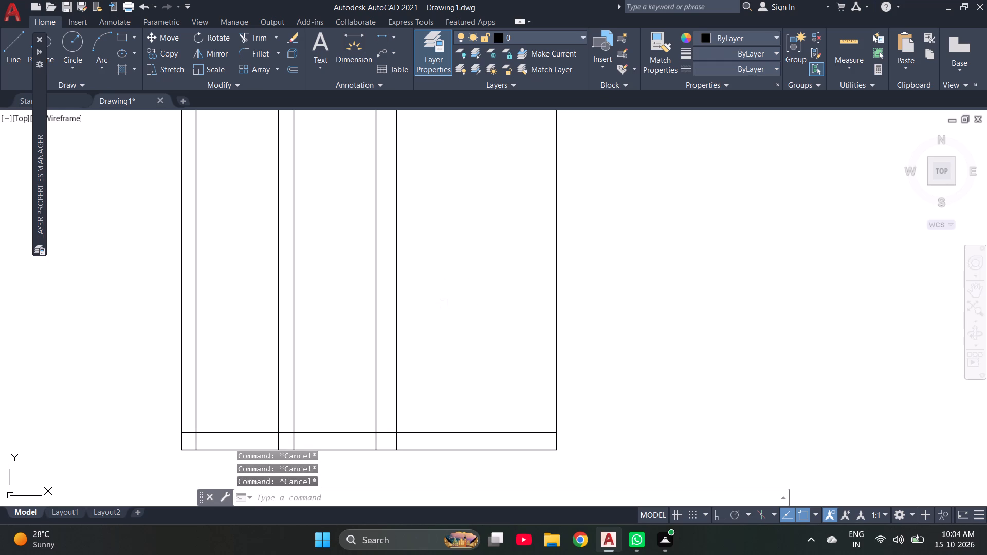
pyautogui.press('o')
pyautogui.press('Return')
pyautogui.write("12'")
pyautogui.press('Return')
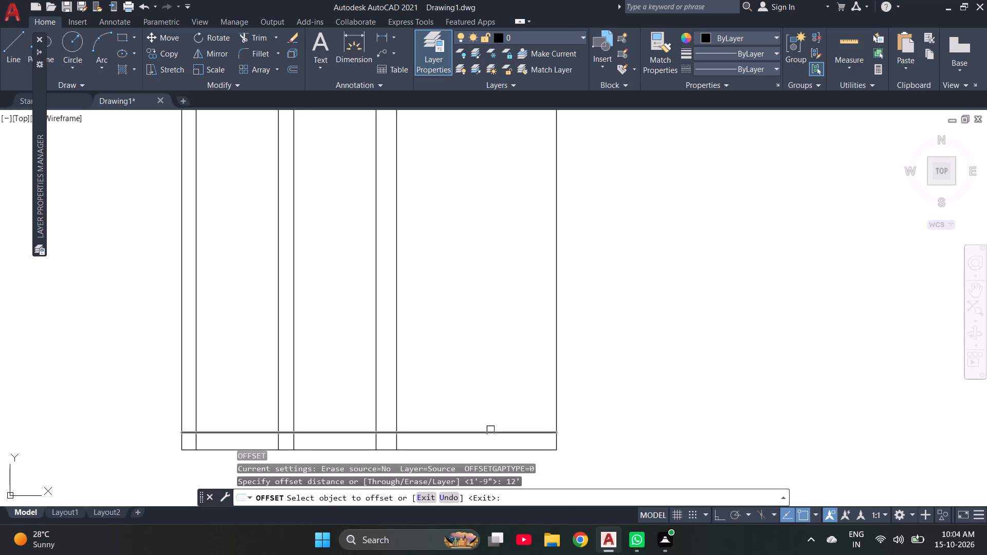
pyautogui.click(490, 431)
pyautogui.click(481, 268)
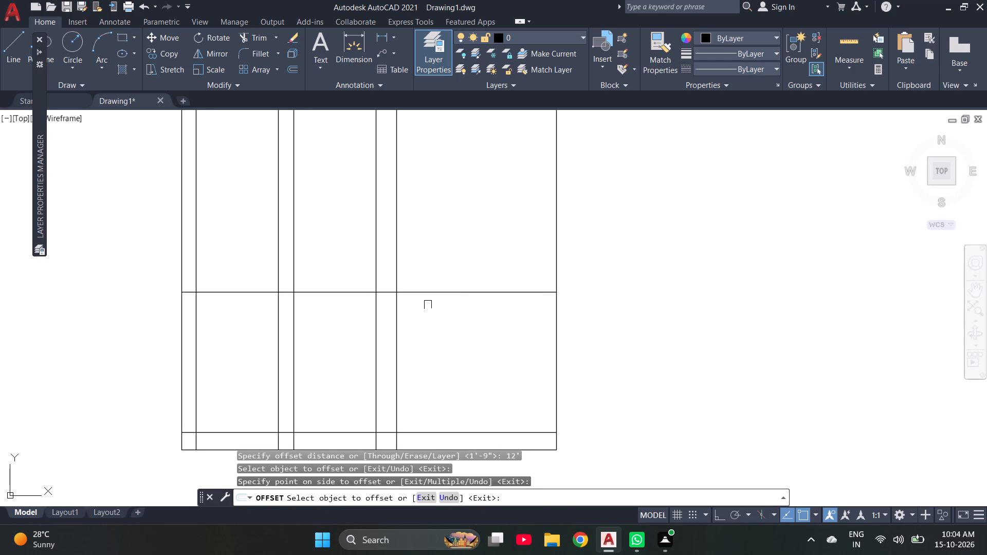
pyautogui.press('Escape')
# Trim the new horizontal line from the rectangle's left edge to the third pair of vertical lines, keeping its right-hand part.
pyautogui.press('t')
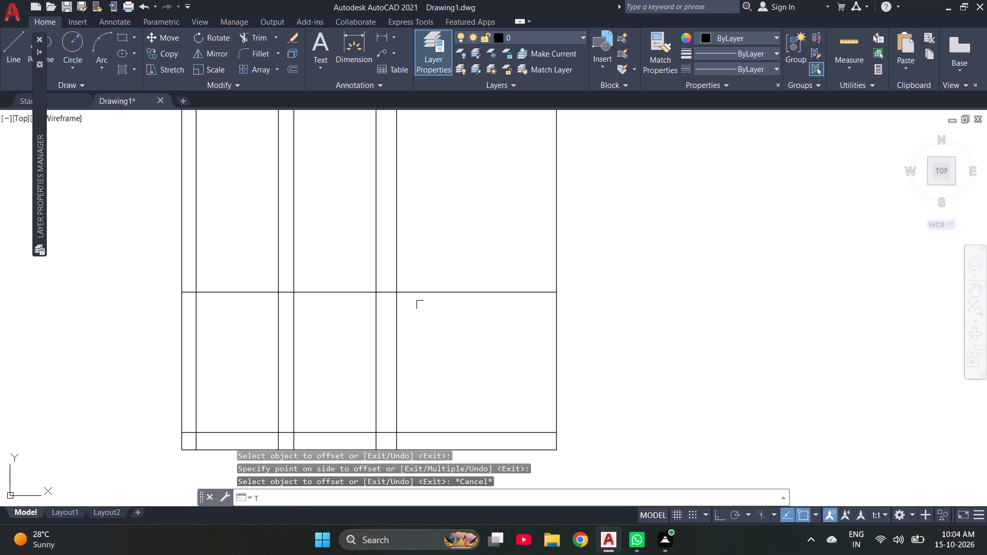
pyautogui.write('R')
pyautogui.press('space')
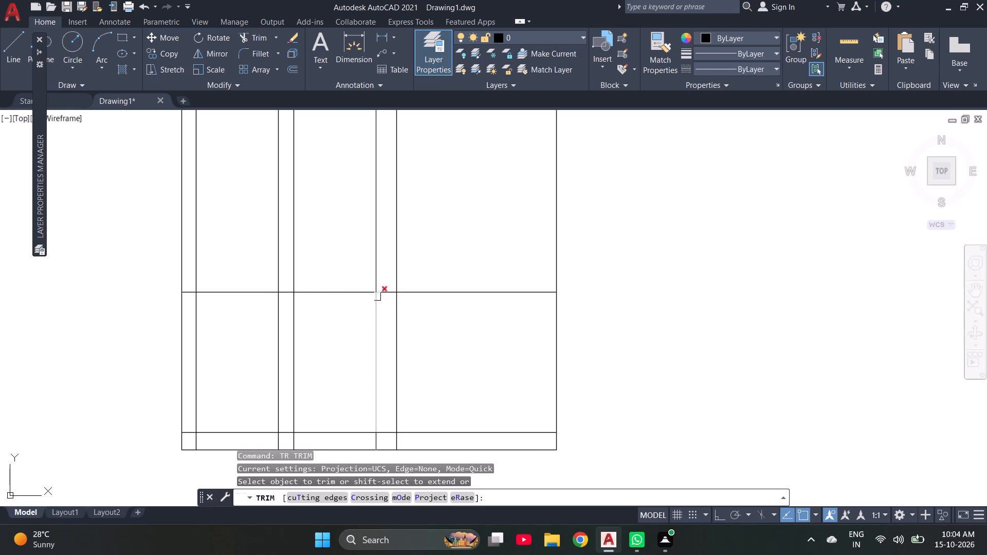
pyautogui.click(362, 295)
pyautogui.click(287, 294)
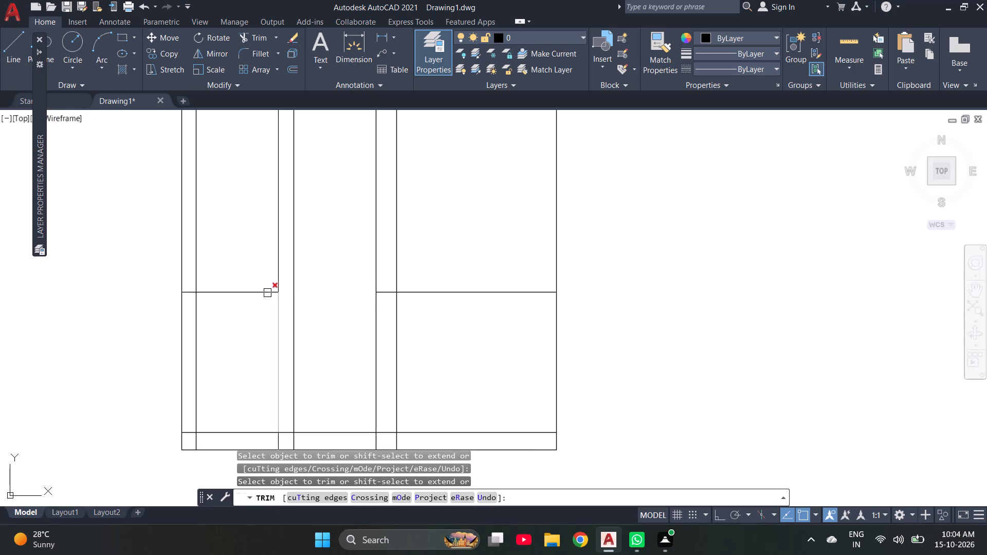
pyautogui.click(262, 293)
pyautogui.click(187, 294)
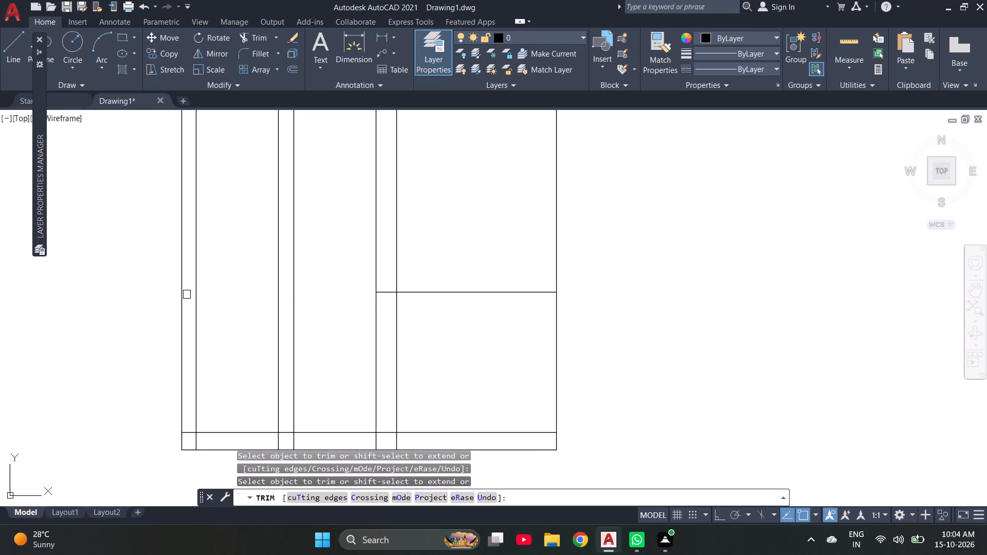
pyautogui.press('Escape')
pyautogui.press('Escape')
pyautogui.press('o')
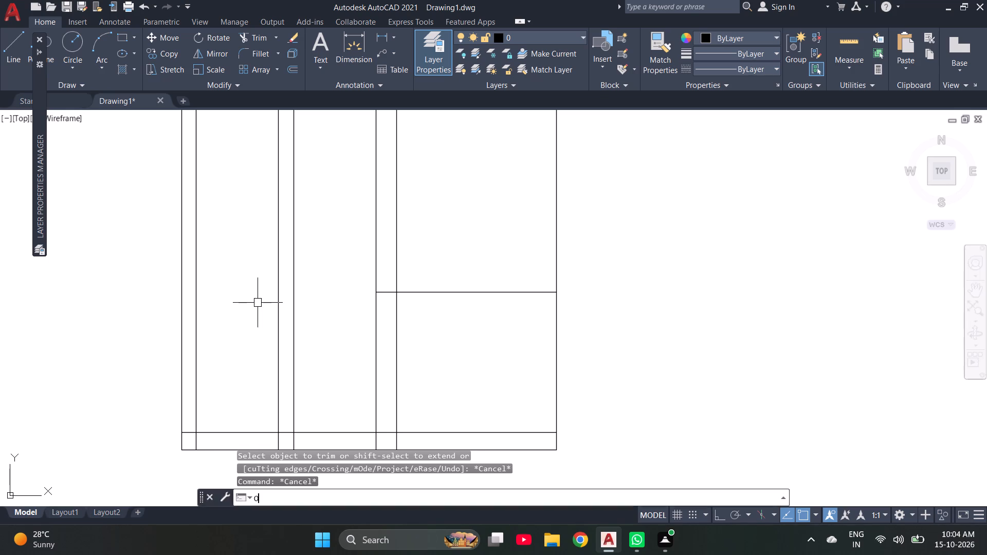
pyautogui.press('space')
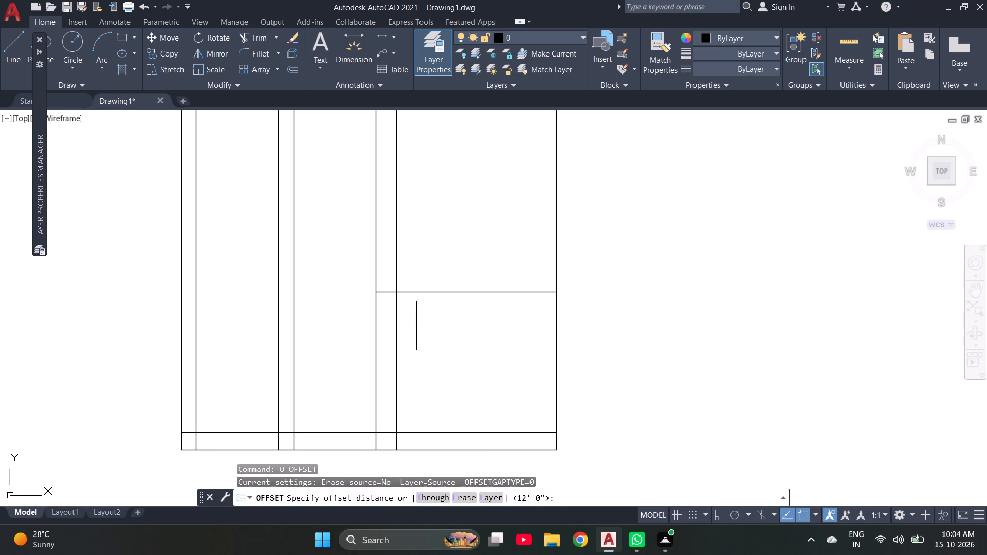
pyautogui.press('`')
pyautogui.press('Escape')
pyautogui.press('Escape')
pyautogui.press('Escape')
# Offset the rightmost interior vertical line 9" toward the rectangle's right edge.
pyautogui.press('o')
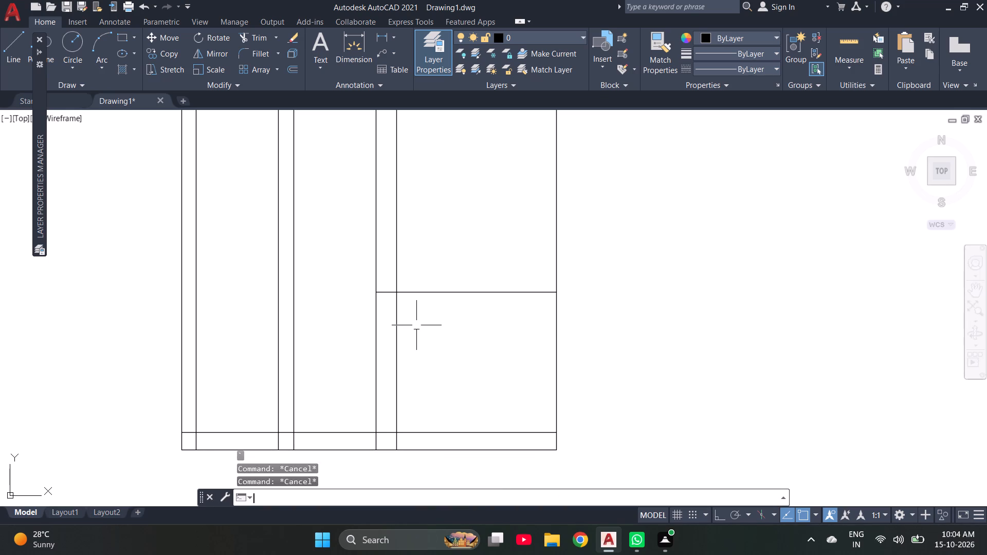
pyautogui.press('space')
pyautogui.press('9')
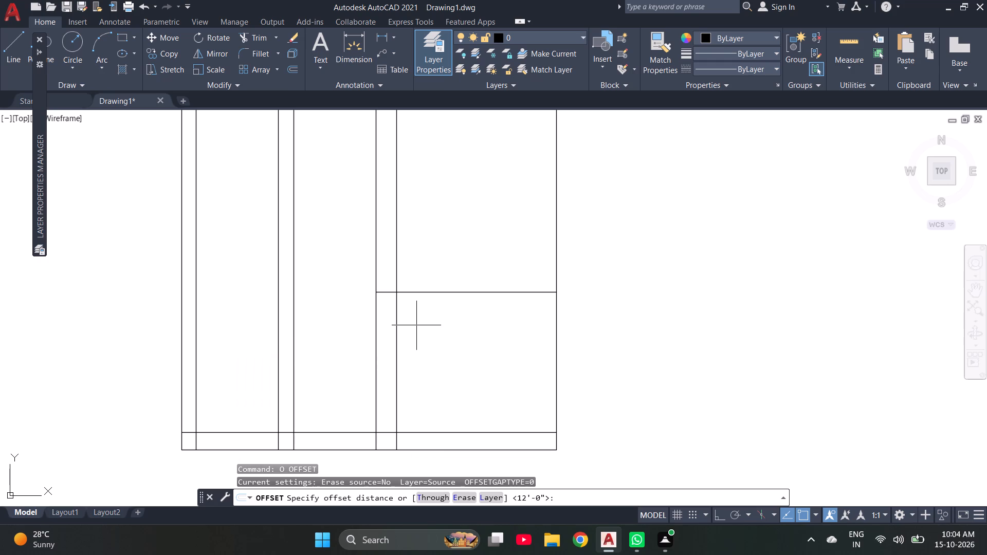
pyautogui.hotkey('shift', '"')
pyautogui.press('Return')
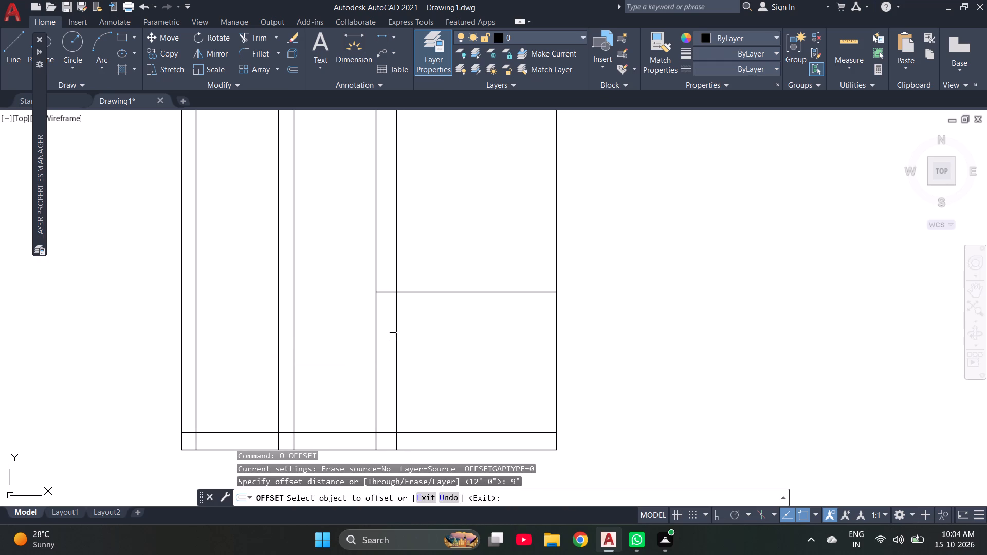
pyautogui.click(400, 326)
pyautogui.click(427, 330)
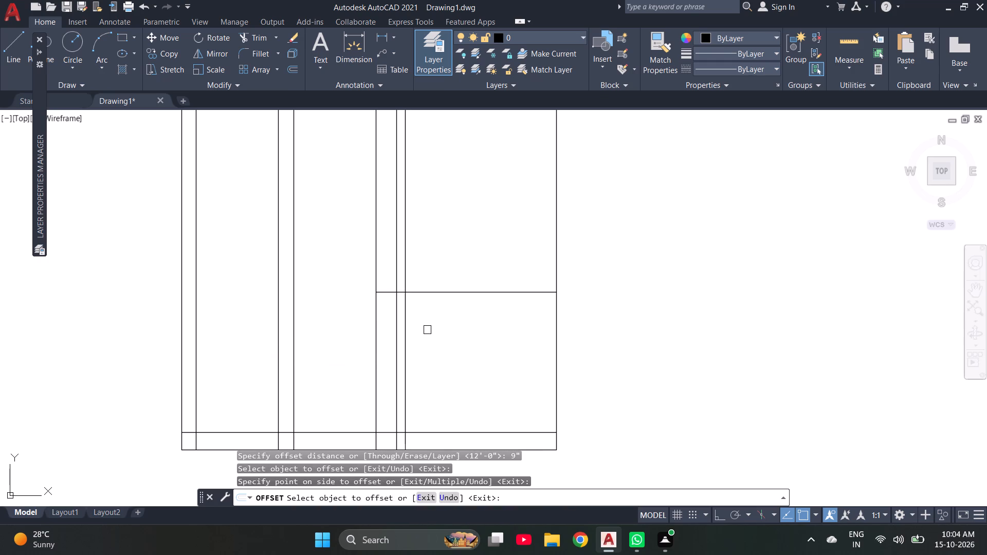
# Offset the trimmed horizontal line 9" downward and leave the Offset command.
pyautogui.click(432, 295)
pyautogui.click(430, 325)
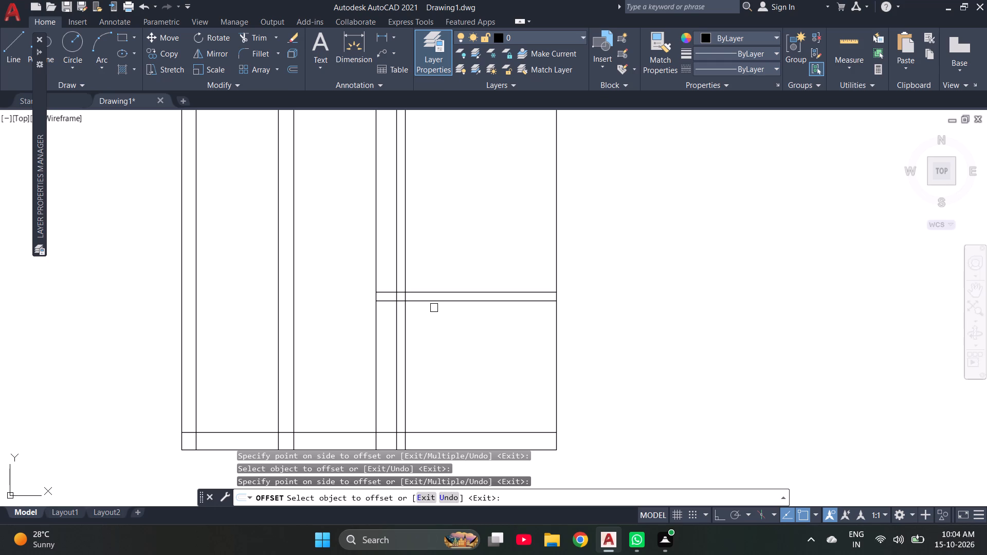
pyautogui.press('Escape')
pyautogui.press('Escape')
# Offset the lower of the two short horizontal lines 1'6" downward and leave the Offset command.
pyautogui.press('o')
pyautogui.press('Return')
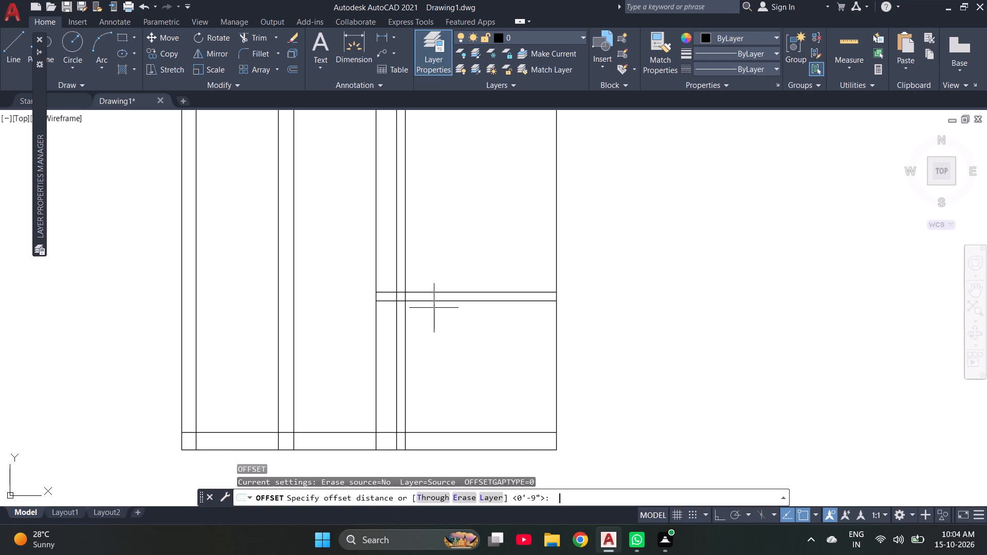
pyautogui.write('1\'6"')
pyautogui.press('Return')
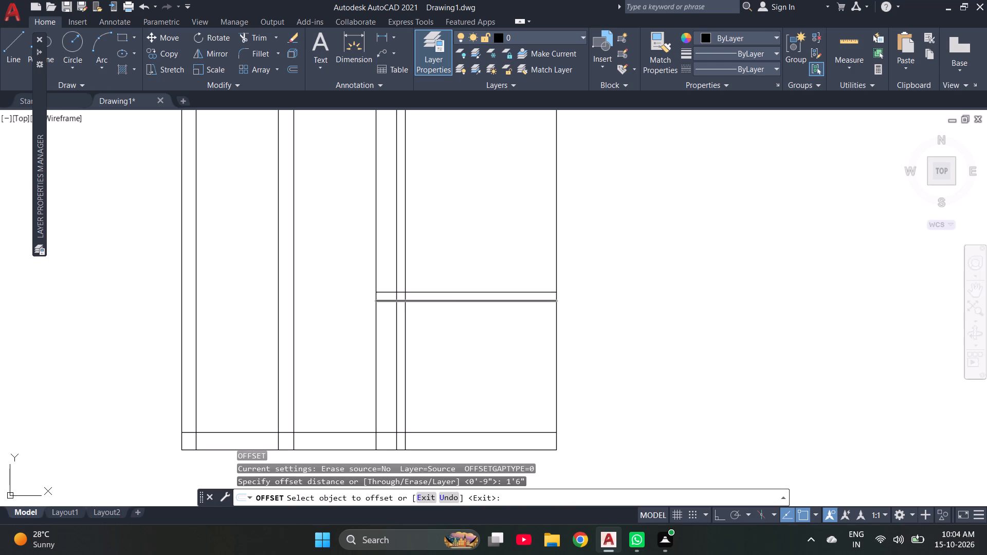
pyautogui.click(452, 304)
pyautogui.click(449, 338)
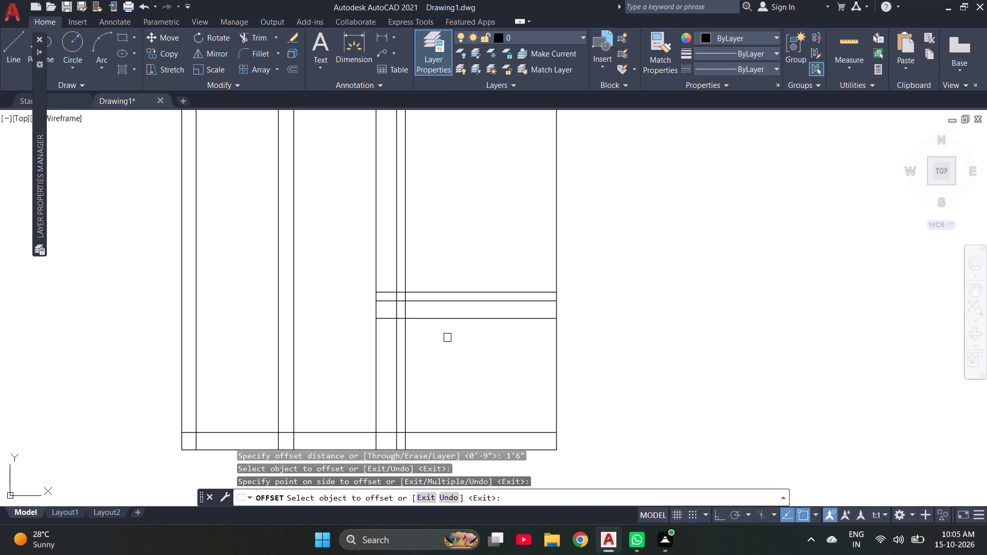
pyautogui.press('Escape')
pyautogui.press('Escape')
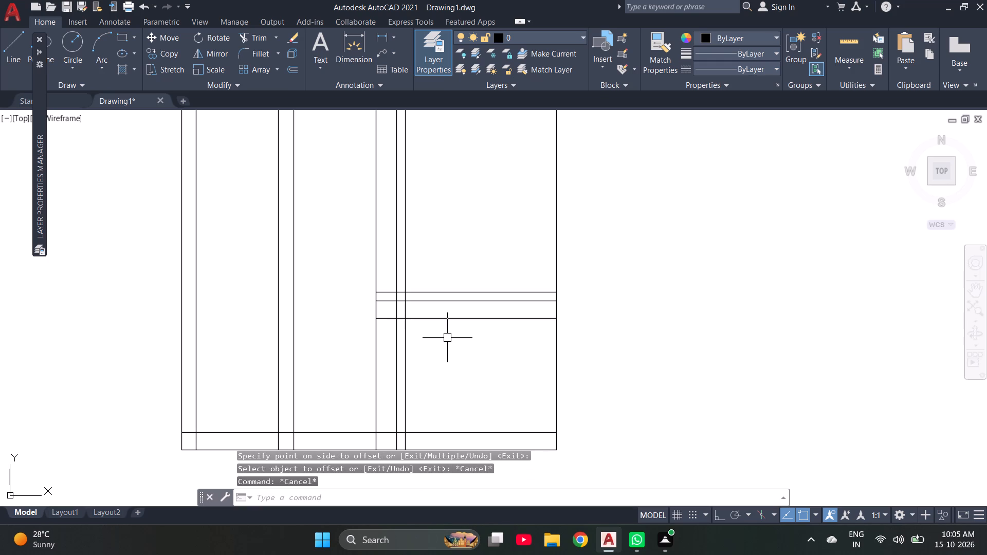
# Offset the newest horizontal line 9" downward and leave the Offset command.
pyautogui.press('o')
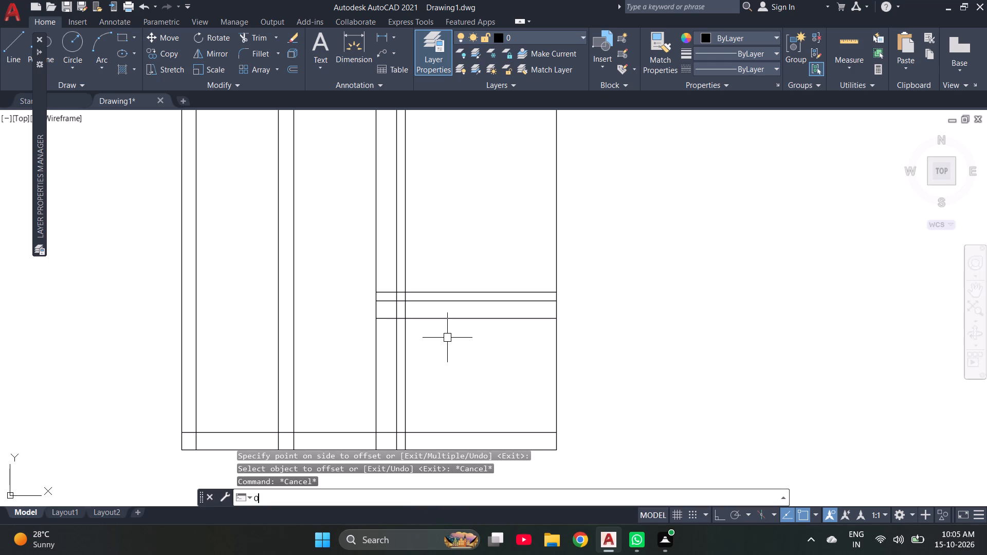
pyautogui.press('Return')
pyautogui.write('9"')
pyautogui.press('Return')
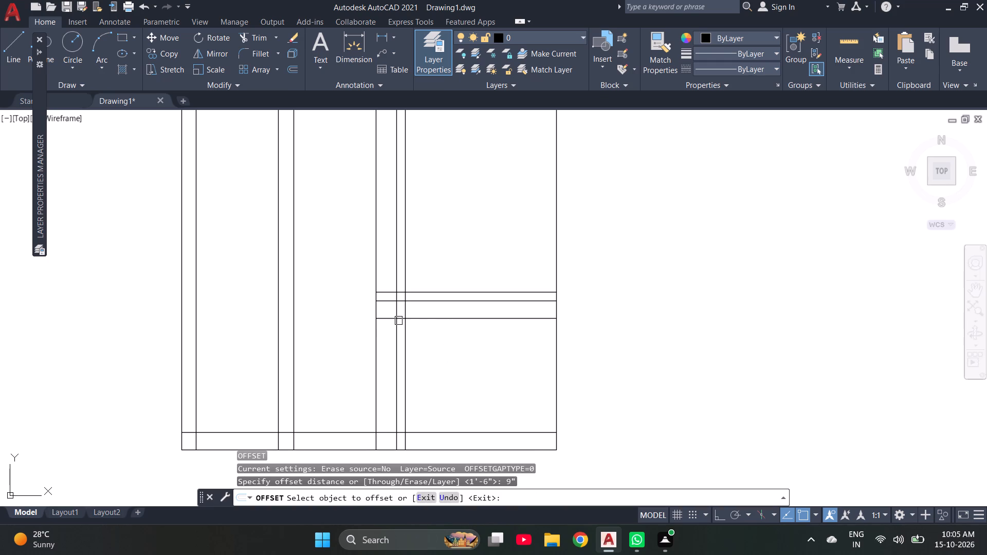
pyautogui.click(450, 321)
pyautogui.click(453, 349)
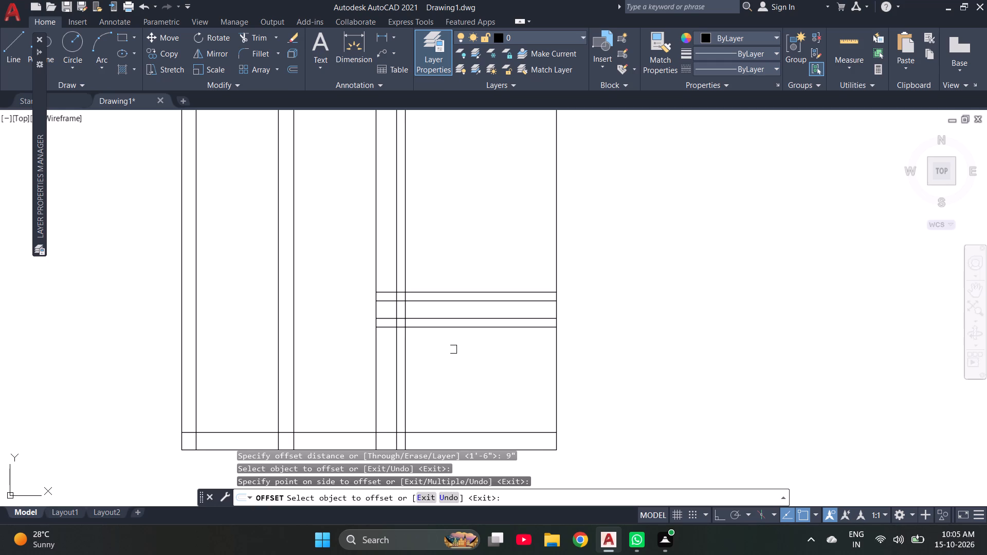
pyautogui.press('Escape')
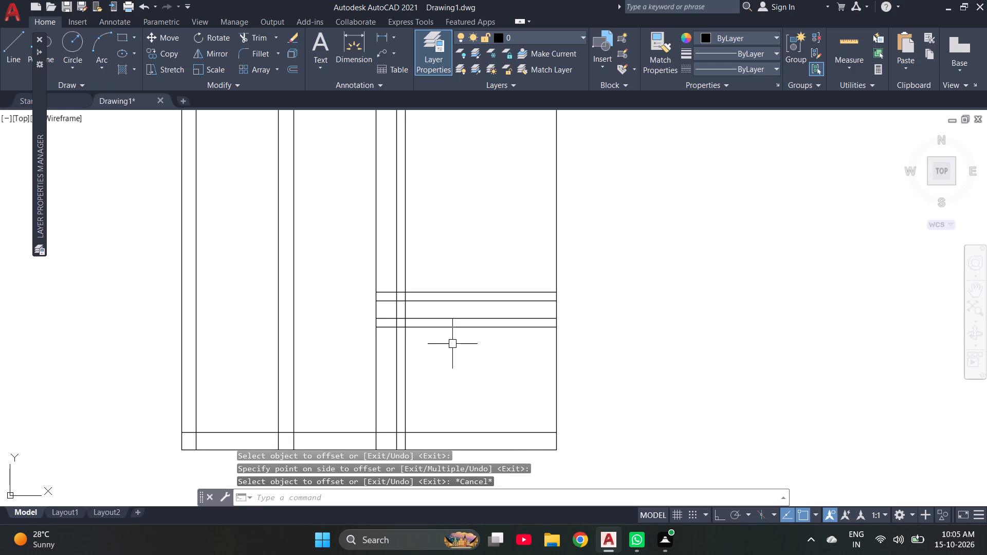
pyautogui.press('Escape')
pyautogui.press('Escape')
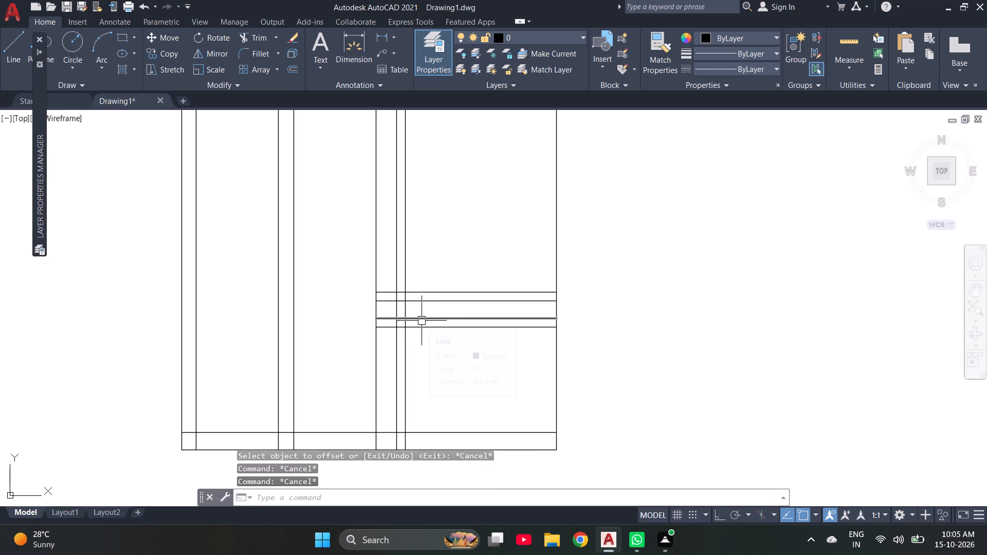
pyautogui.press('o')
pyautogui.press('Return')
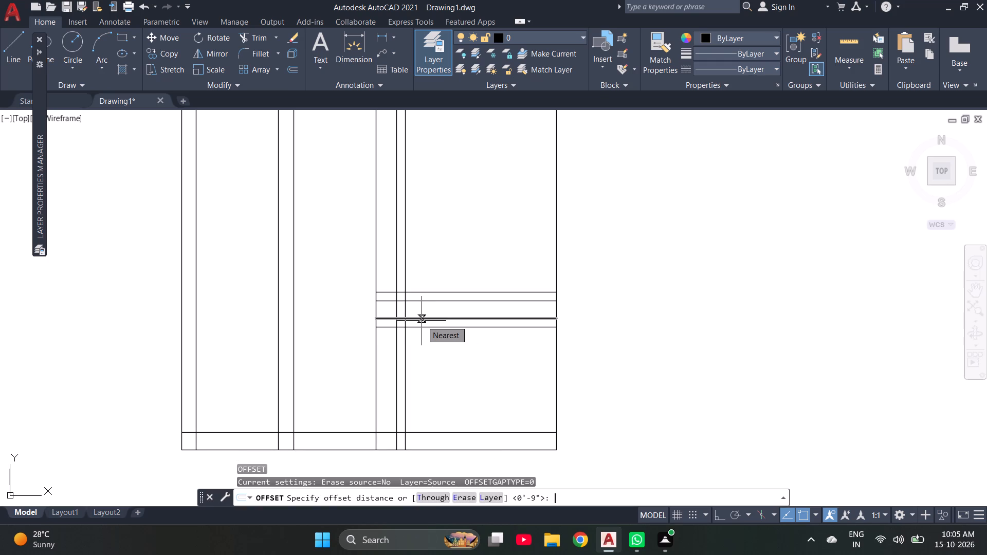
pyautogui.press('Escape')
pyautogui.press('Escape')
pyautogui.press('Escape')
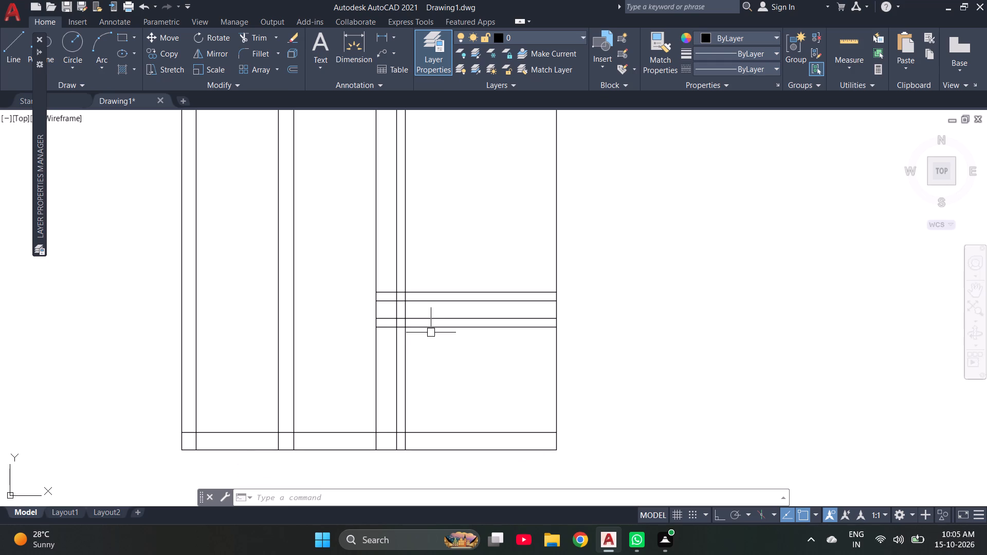
# Quick-measure the gap between the third pair of vertical lines above the short horizontal lines.
pyautogui.click(848, 35)
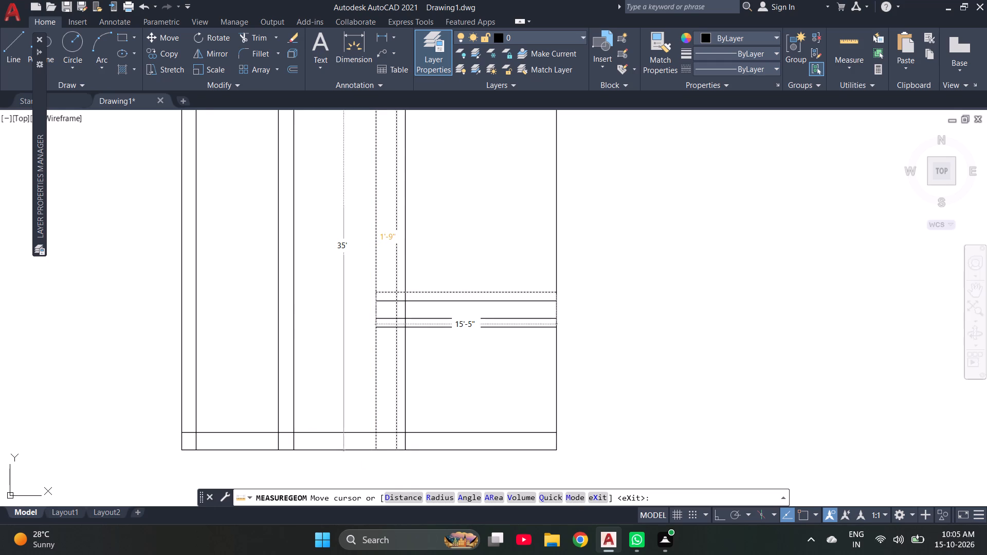
pyautogui.press('Escape')
pyautogui.press('Escape')
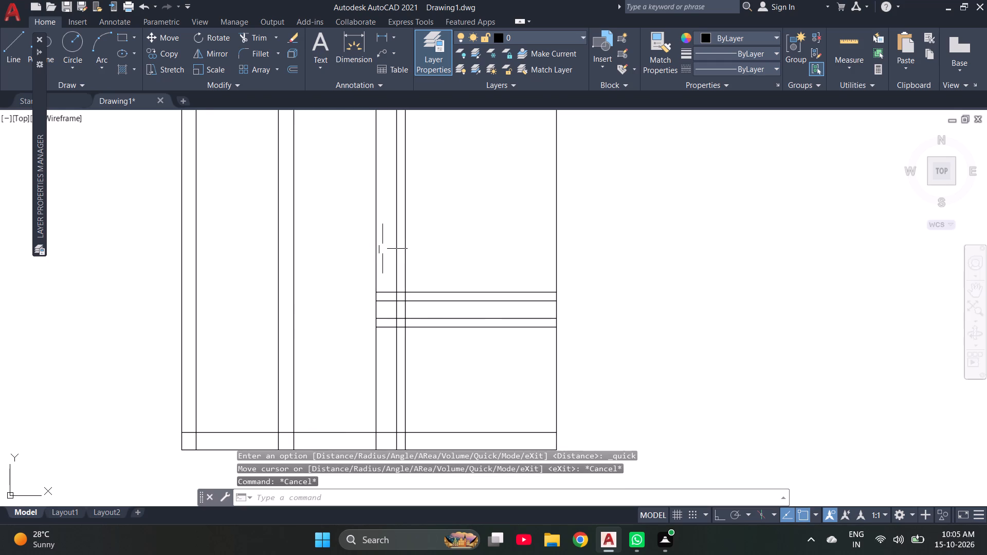
# Check the spacing of the third pair of vertical lines with a linear dimension, without placing it.
pyautogui.write('DIML')
pyautogui.press('Return')
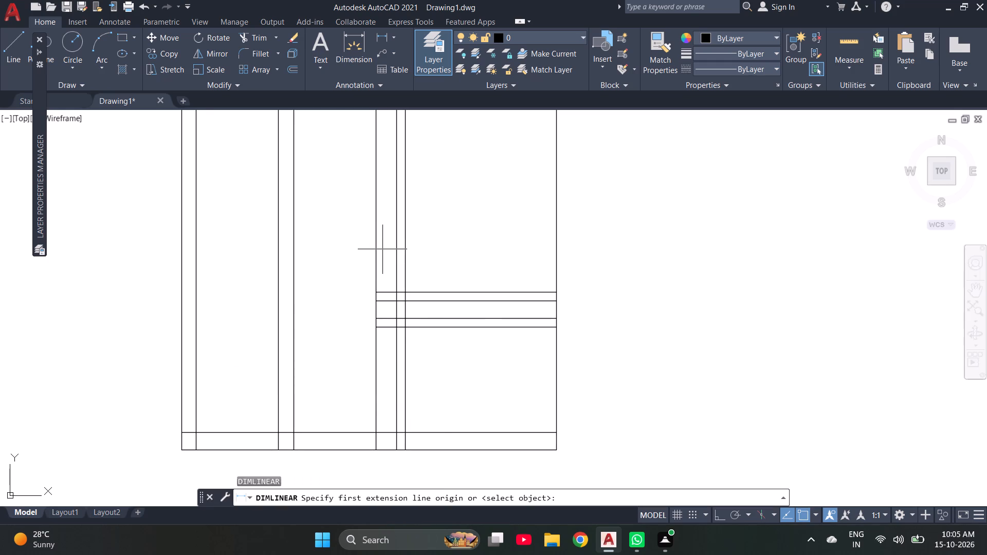
pyautogui.scroll(-2, 375, 353)
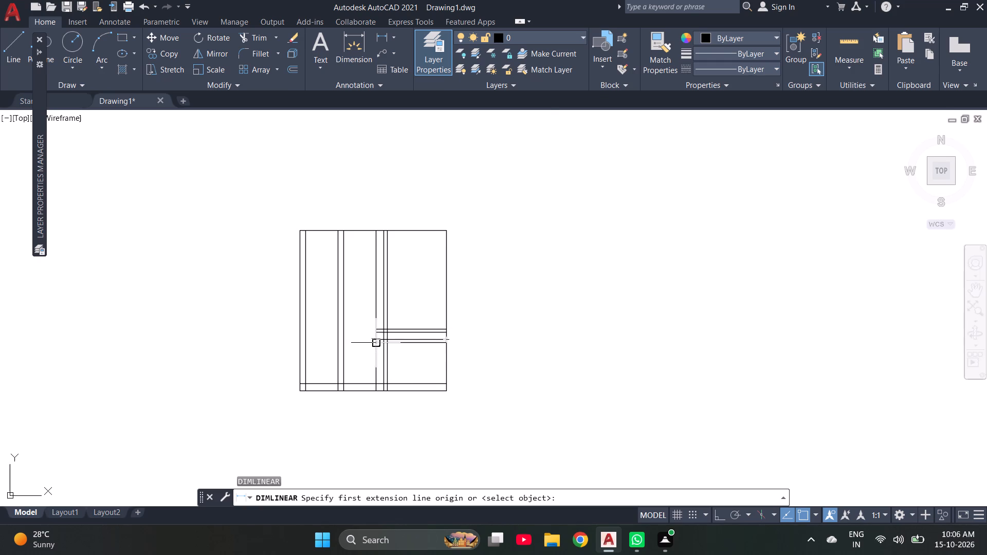
pyautogui.scroll(2, 377, 340)
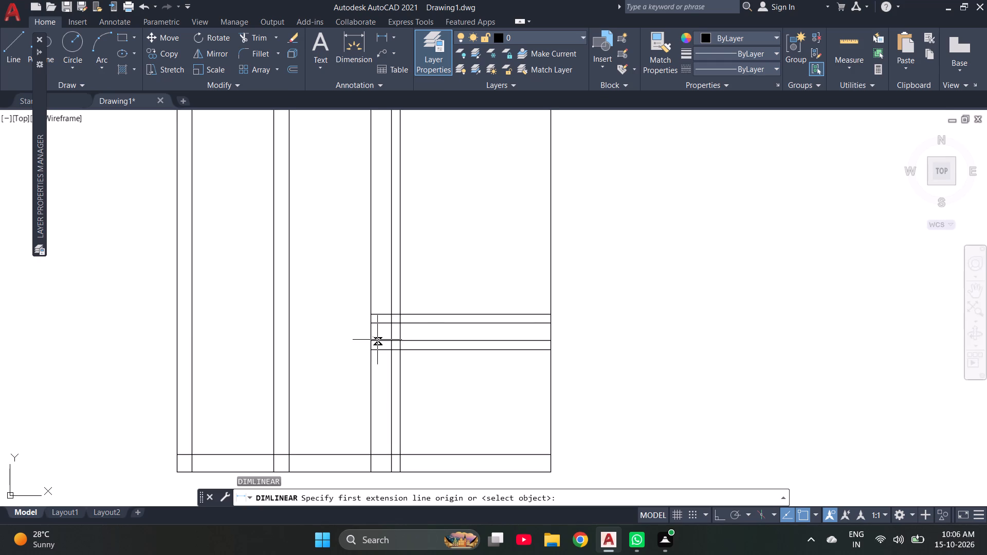
pyautogui.scroll(2, 398, 331)
pyautogui.click(325, 339)
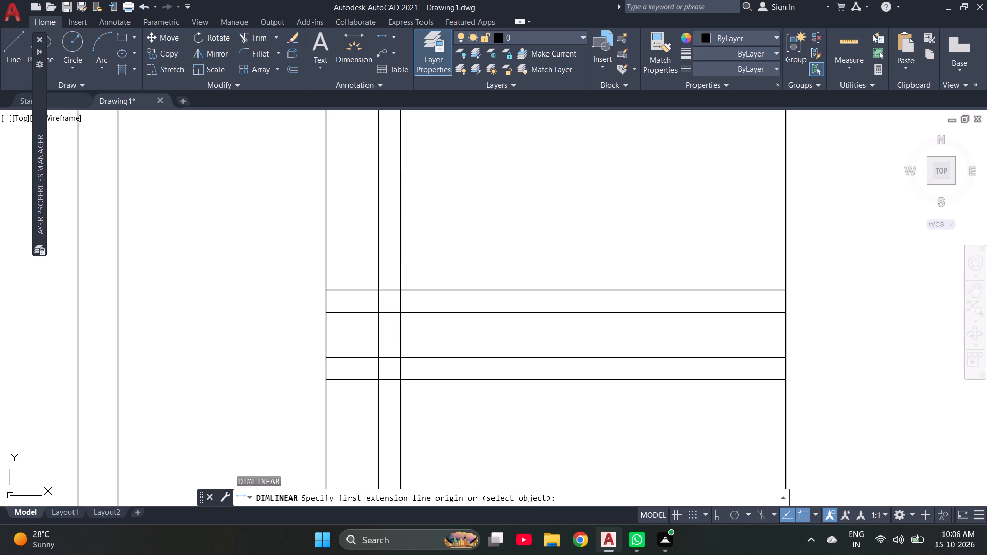
pyautogui.click(378, 341)
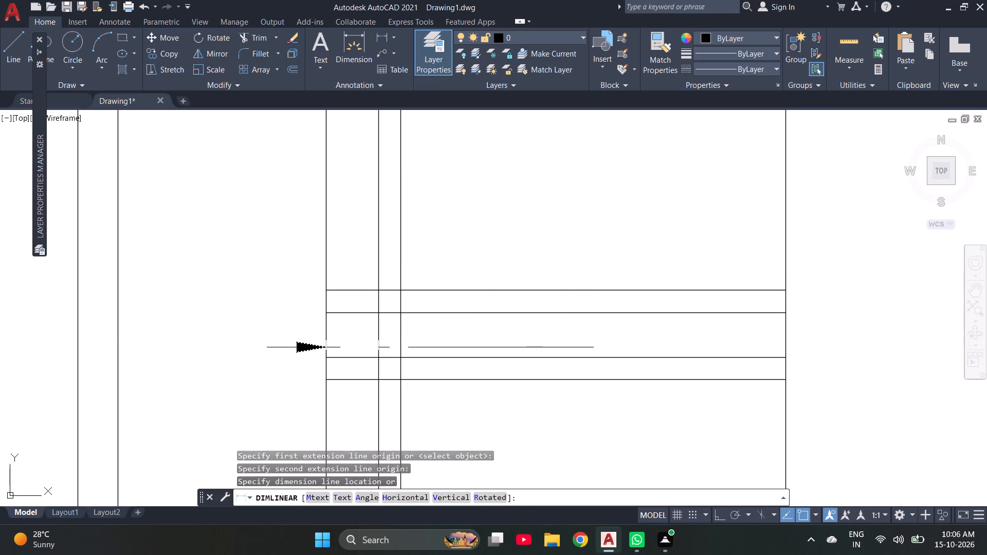
pyautogui.press('Escape')
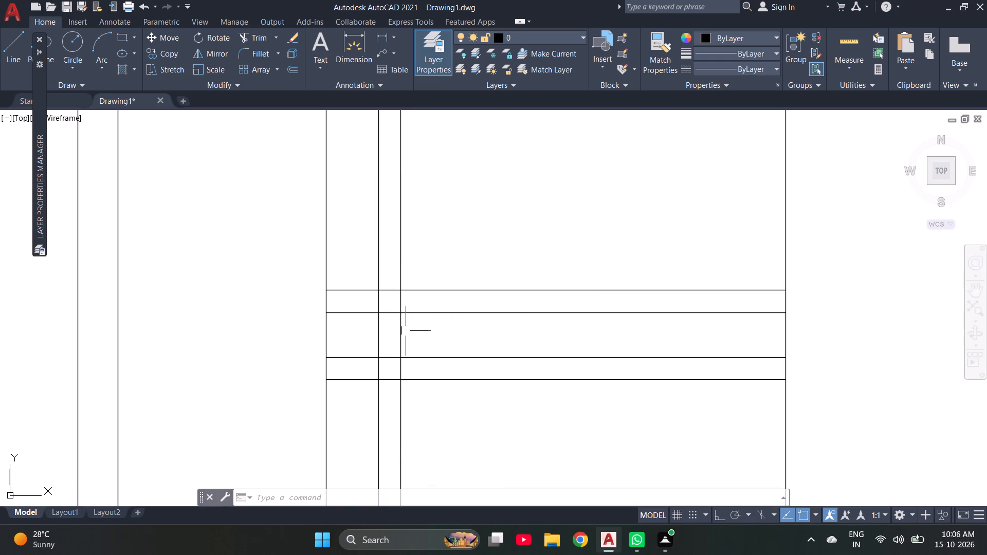
pyautogui.press('Escape')
# Offset the rightmost interior vertical line 7'6" toward the rectangle's right edge and leave the Offset command.
pyautogui.press('o')
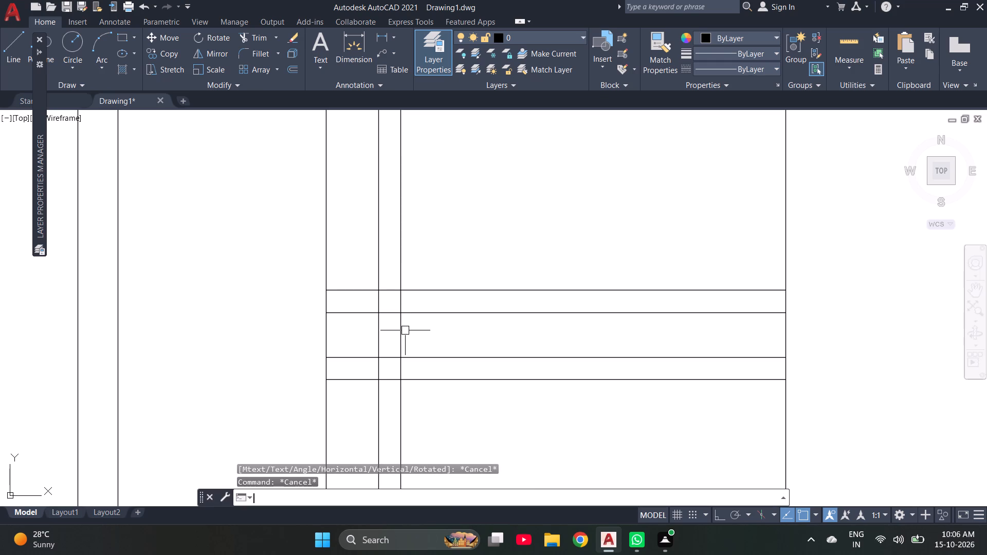
pyautogui.press('Return')
pyautogui.press('7')
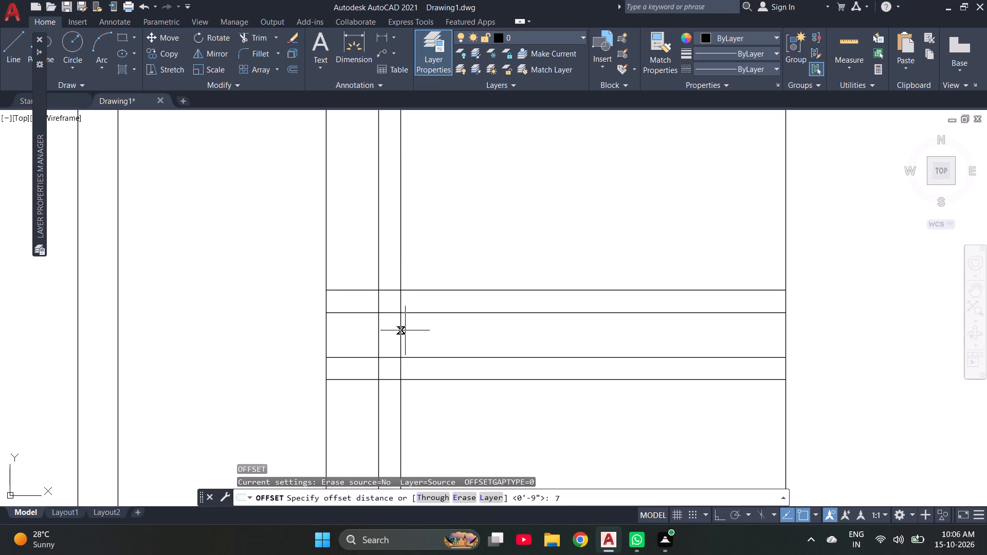
pyautogui.write('\'6"')
pyautogui.press('Return')
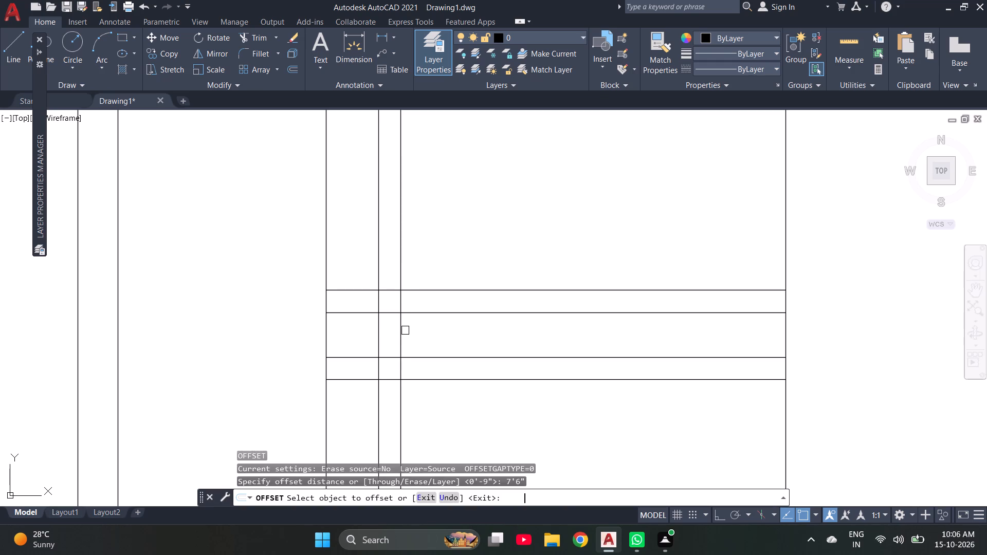
pyautogui.click(400, 353)
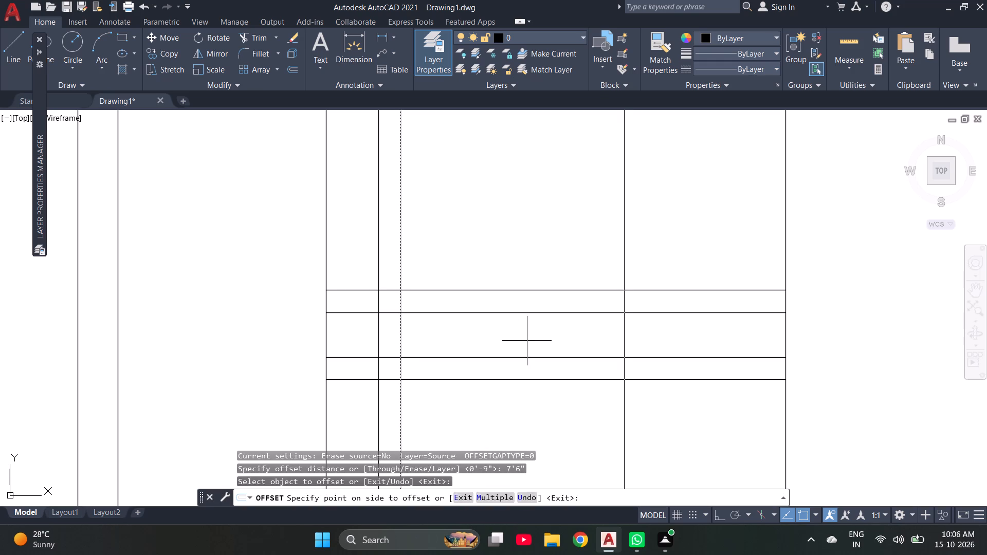
pyautogui.click(527, 341)
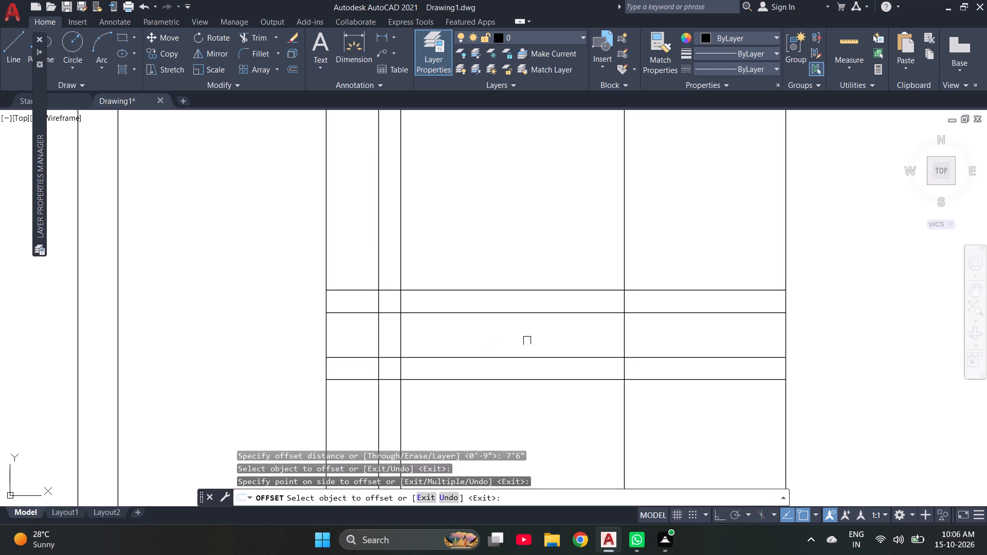
pyautogui.press('Escape')
pyautogui.press('Escape')
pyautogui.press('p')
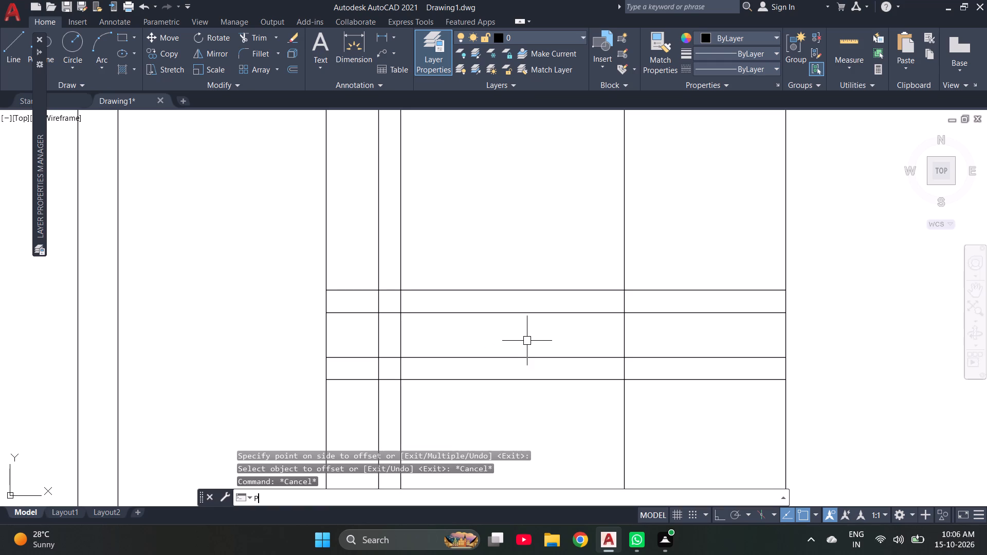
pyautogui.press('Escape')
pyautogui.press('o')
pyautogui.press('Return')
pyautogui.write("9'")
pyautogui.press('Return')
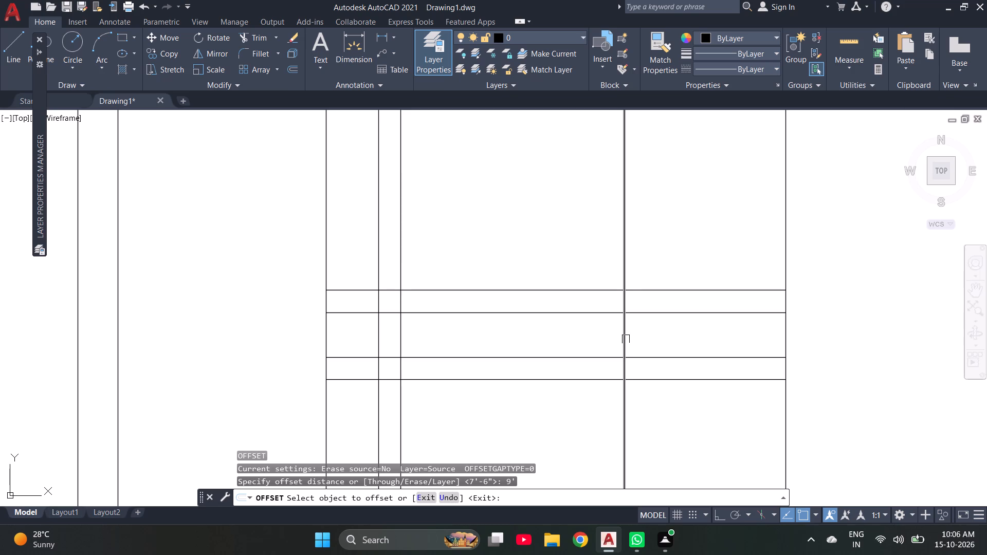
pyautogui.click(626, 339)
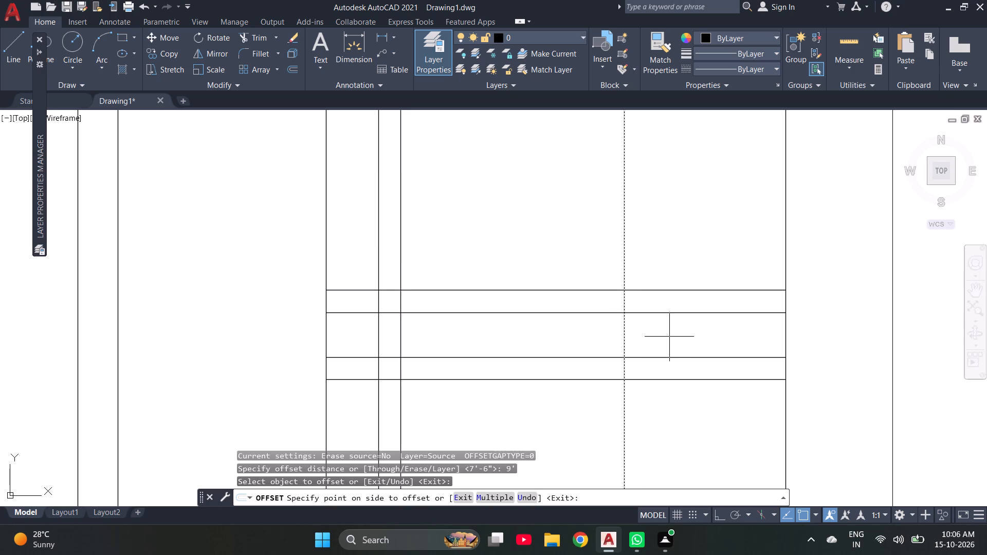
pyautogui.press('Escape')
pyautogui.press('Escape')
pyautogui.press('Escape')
# Offset the newest interior vertical line 9" toward the rectangle's right edge and leave the Offset command.
pyautogui.press('o')
pyautogui.press('Return')
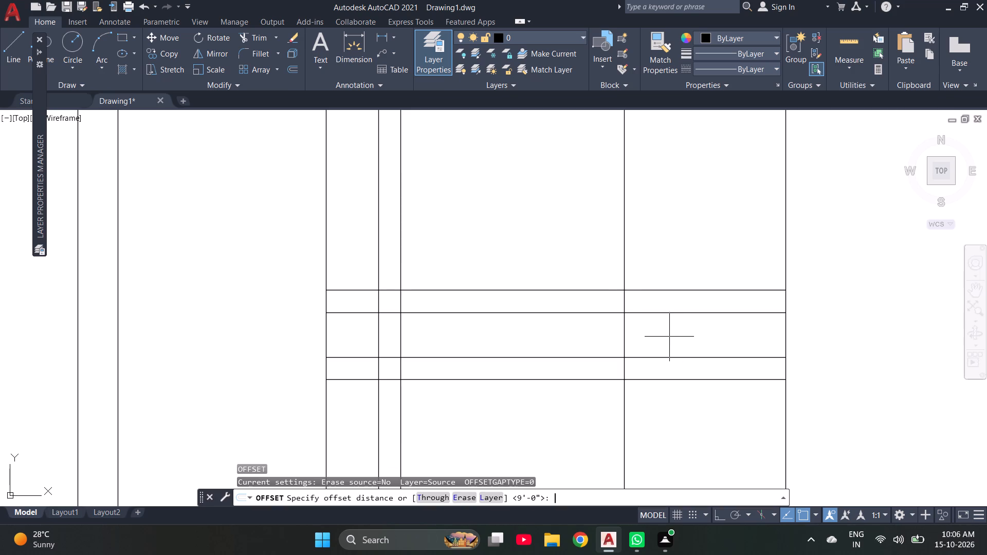
pyautogui.write('9"')
pyautogui.press('Return')
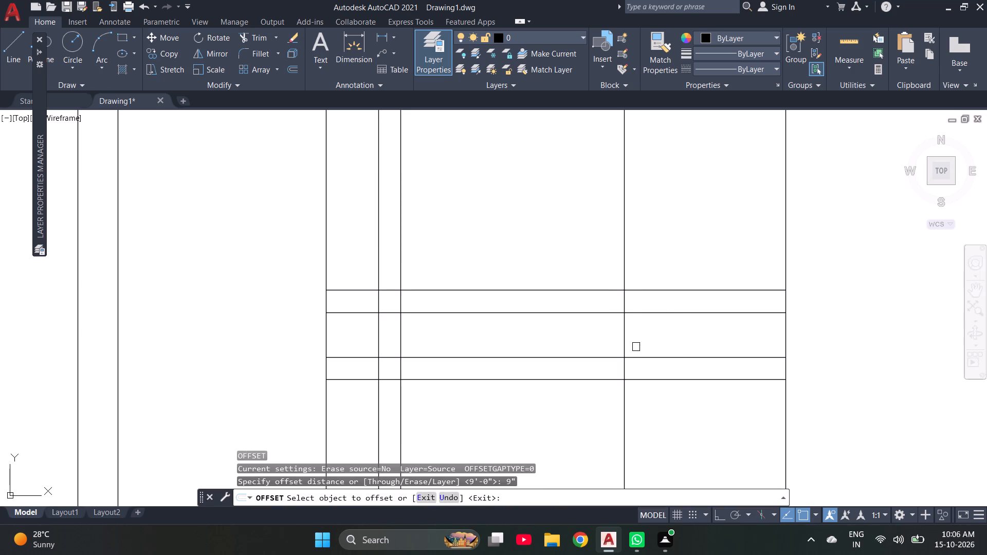
pyautogui.click(624, 337)
pyautogui.click(650, 332)
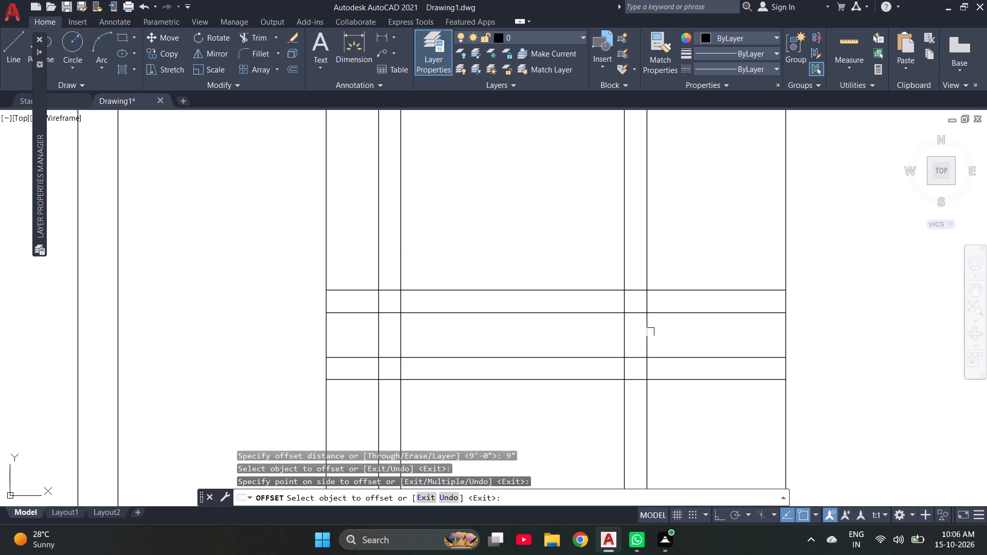
pyautogui.scroll(-1, 650, 332)
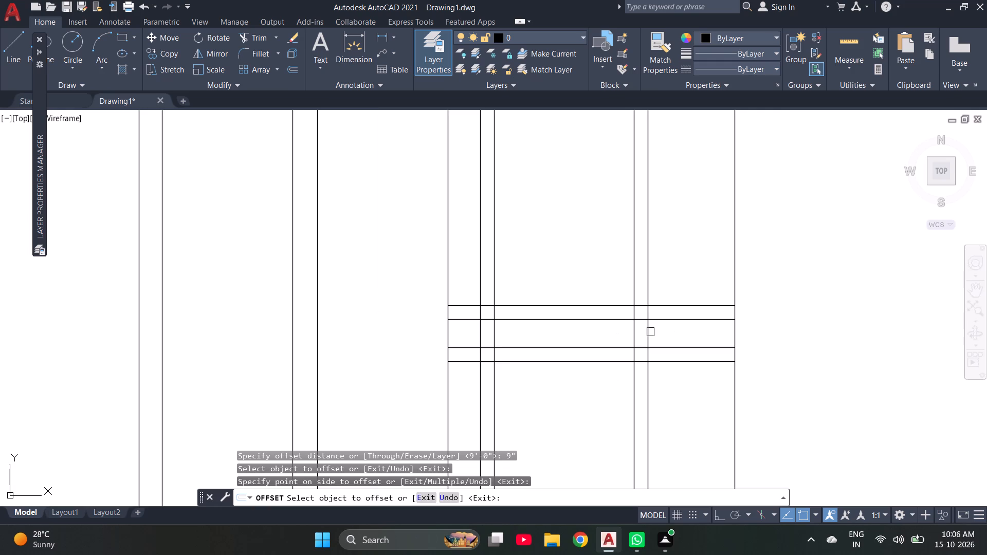
pyautogui.scroll(1, 650, 332)
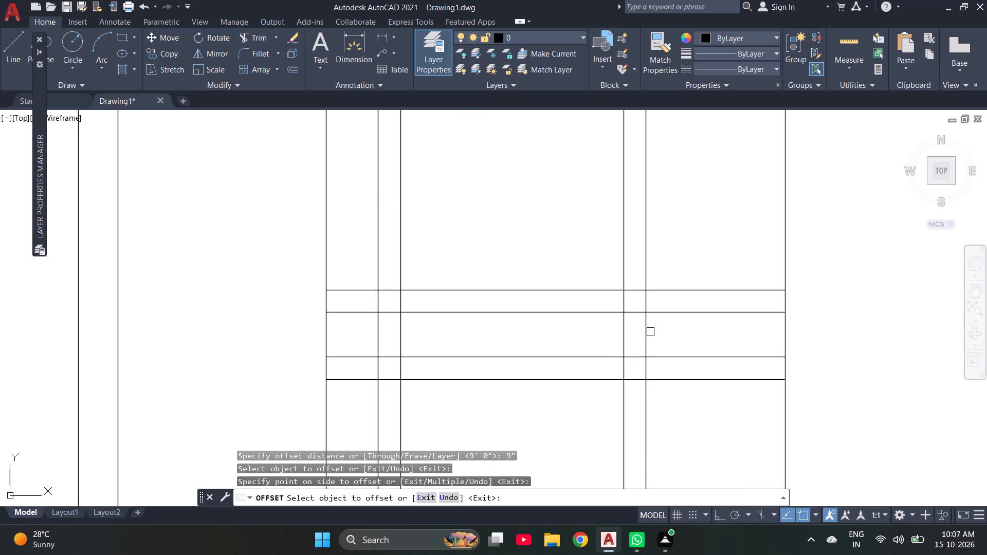
pyautogui.press('Escape')
pyautogui.press('Escape')
# Trim the wall-line crossings between the third vertical pair, the newest vertical pair and the four short horizontals, leaving a closed inner rectangle.
pyautogui.write('TR')
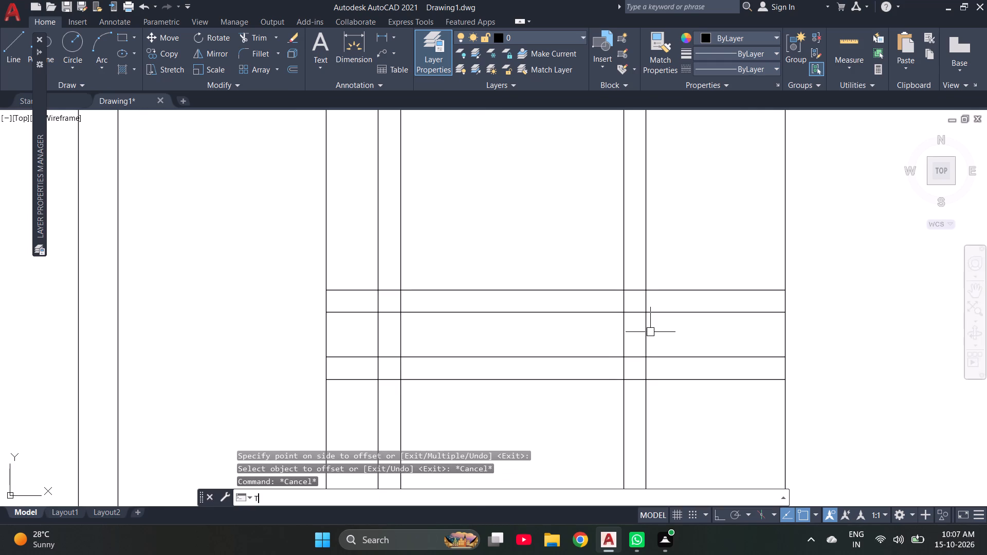
pyautogui.press('space')
pyautogui.click(395, 313)
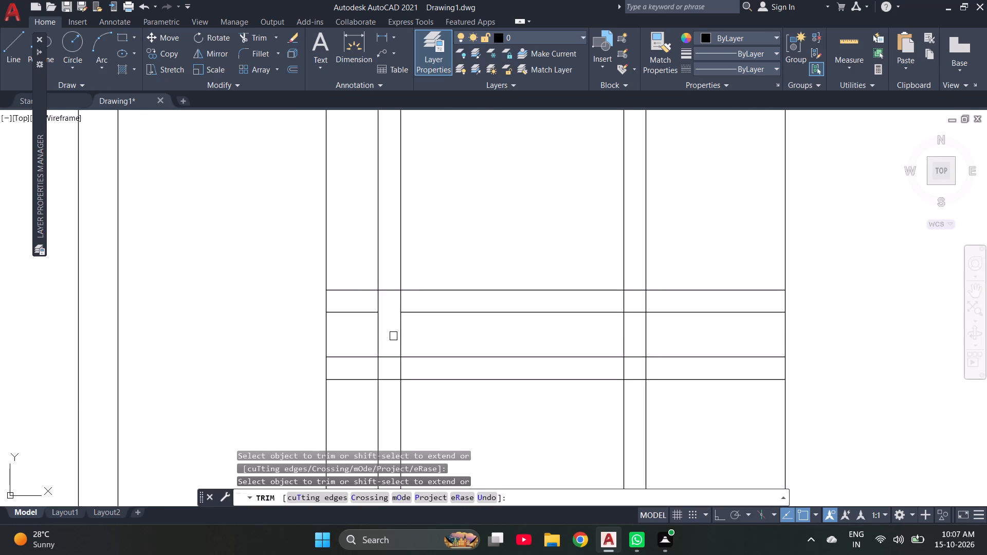
pyautogui.click(393, 358)
pyautogui.click(639, 358)
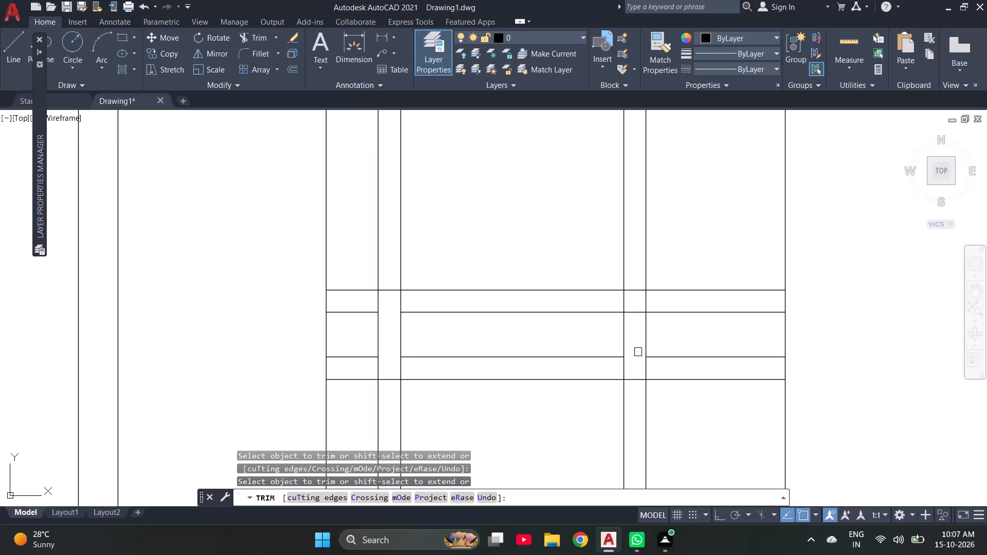
pyautogui.click(637, 312)
pyautogui.click(628, 300)
pyautogui.moveTo(625, 301); pyautogui.dragTo(614, 303)
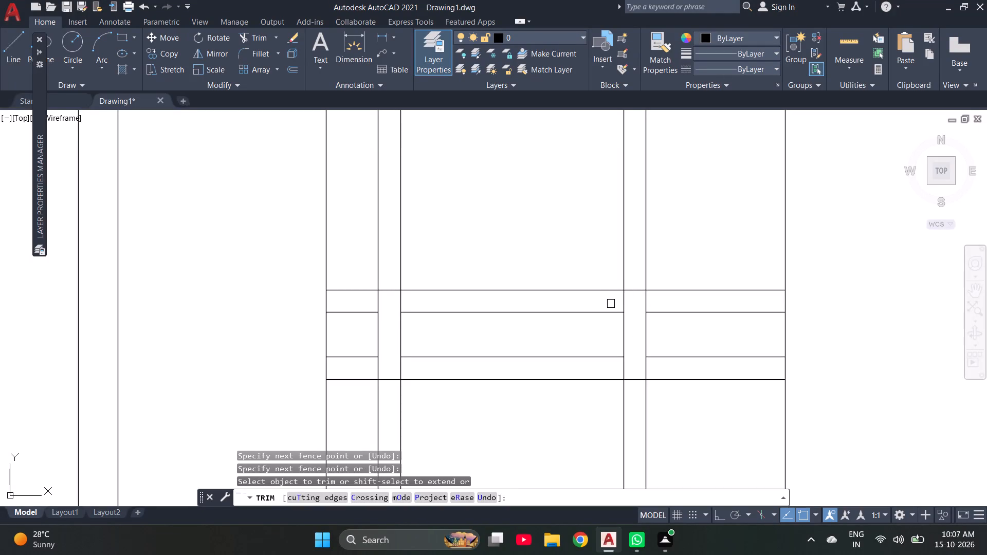
pyautogui.click(625, 303)
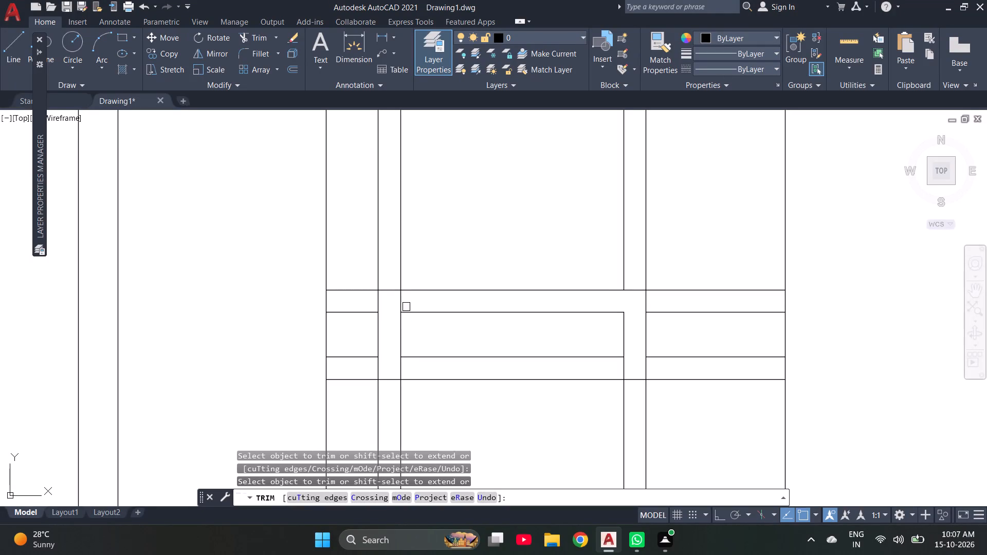
pyautogui.click(403, 303)
pyautogui.click(404, 367)
pyautogui.click(627, 372)
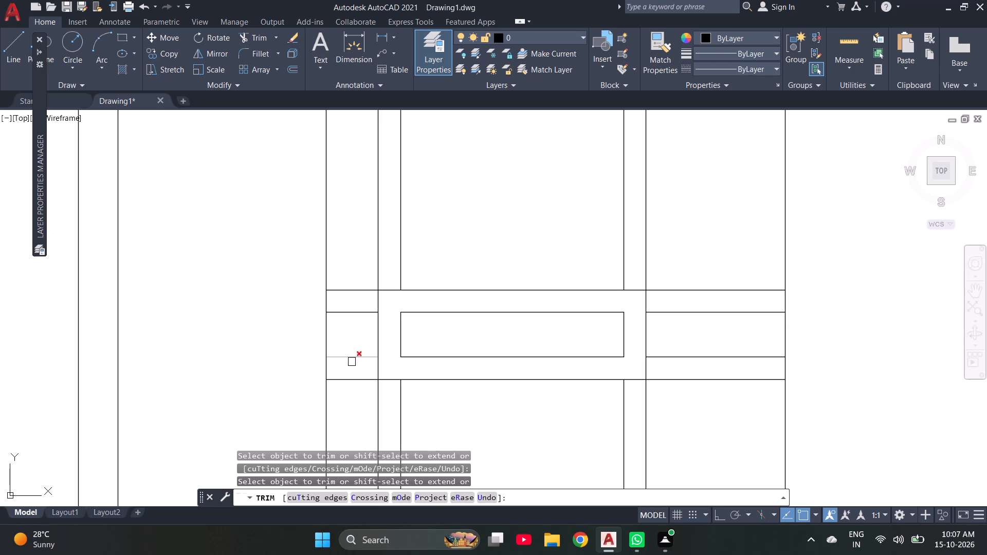
# Trim all horizontal stubs left of the third vertical pair and the two middle horizontal segments right of the newest pair.
pyautogui.click(352, 362)
pyautogui.moveTo(350, 270); pyautogui.dragTo(357, 429)
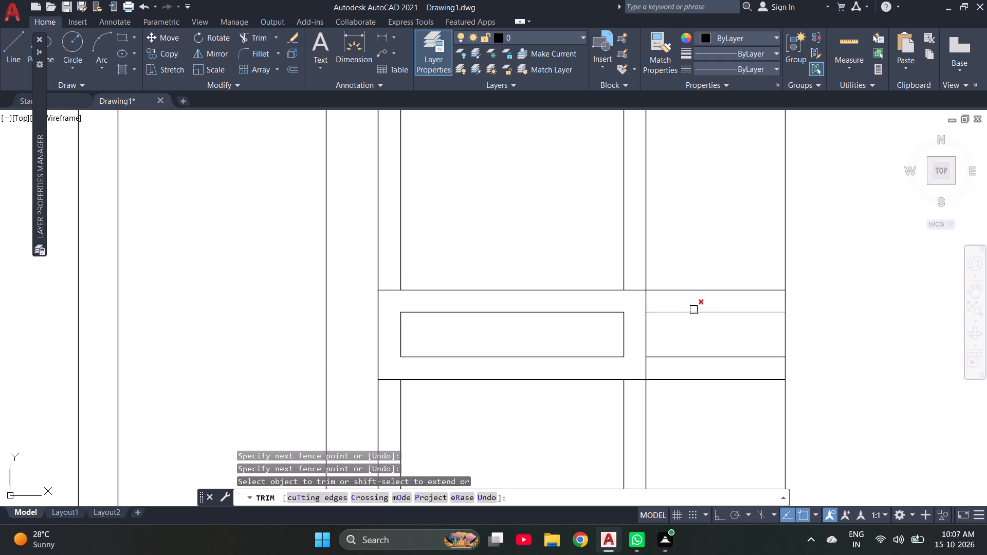
pyautogui.moveTo(698, 304); pyautogui.dragTo(702, 366)
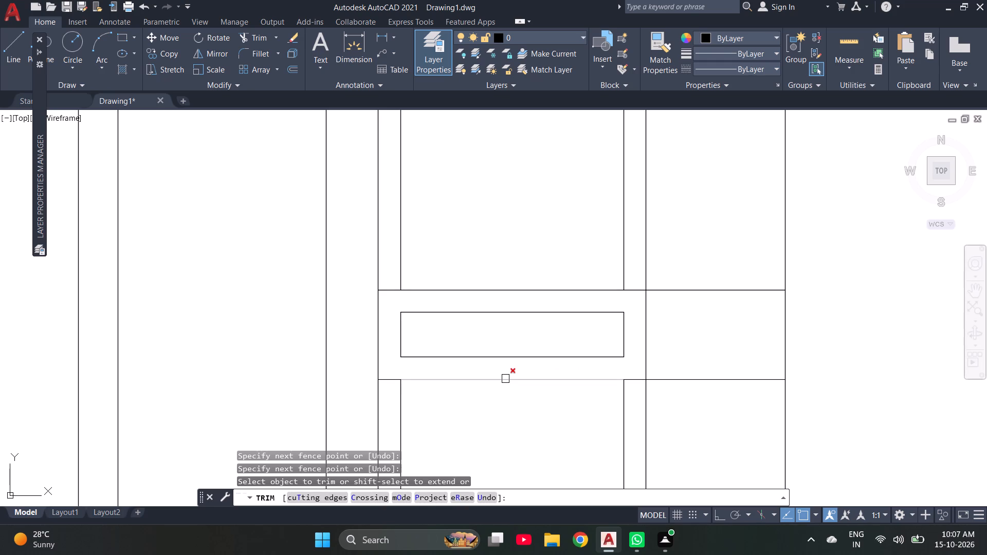
pyautogui.press('Escape')
# Offset the horizontal line above the inner rectangle 6" upward and leave the Offset command.
pyautogui.press('o')
pyautogui.press('Return')
pyautogui.write('6"')
pyautogui.press('Return')
pyautogui.click(519, 288)
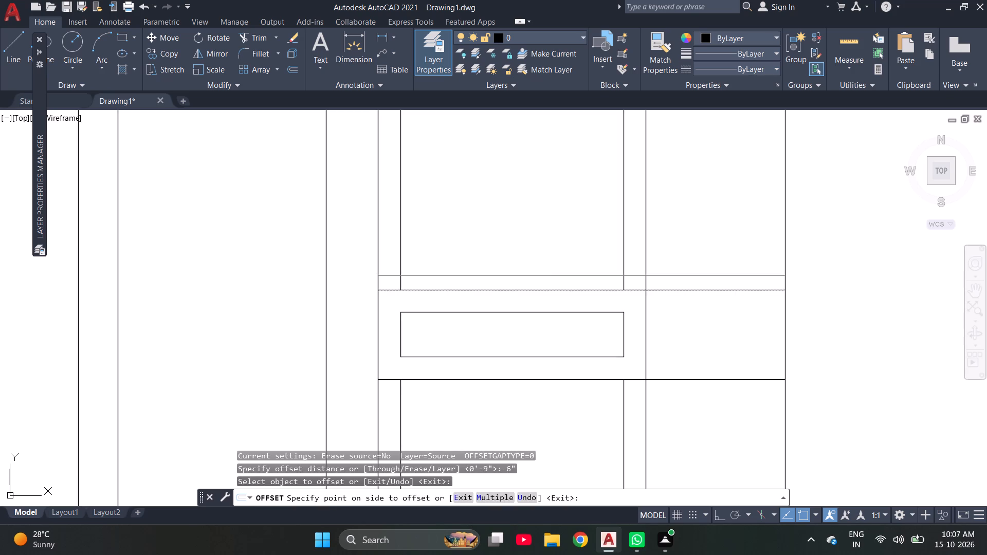
pyautogui.click(519, 266)
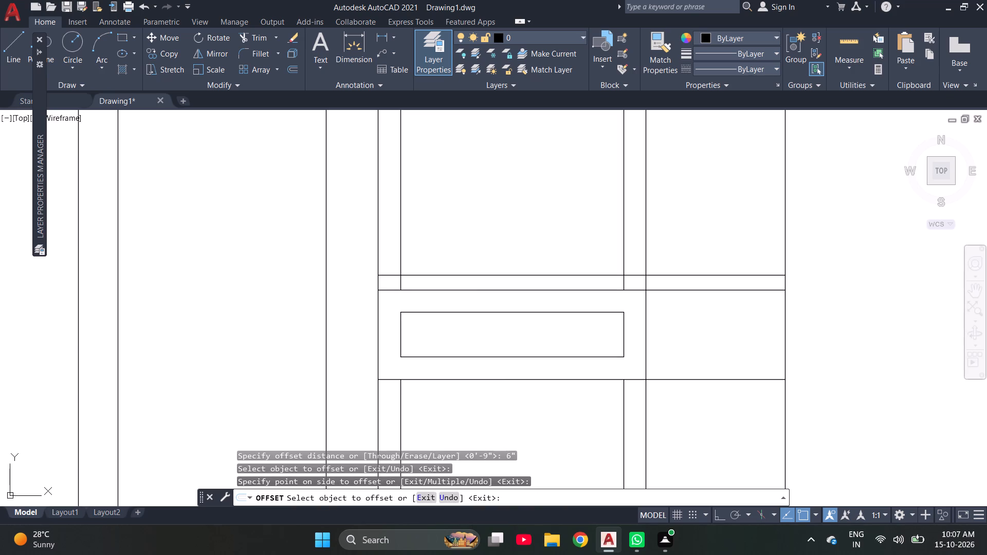
pyautogui.press('Escape')
pyautogui.press('Escape')
# Trim the three short vertical segments between the new 6" offset line and the horizontal line below it.
pyautogui.write('TR')
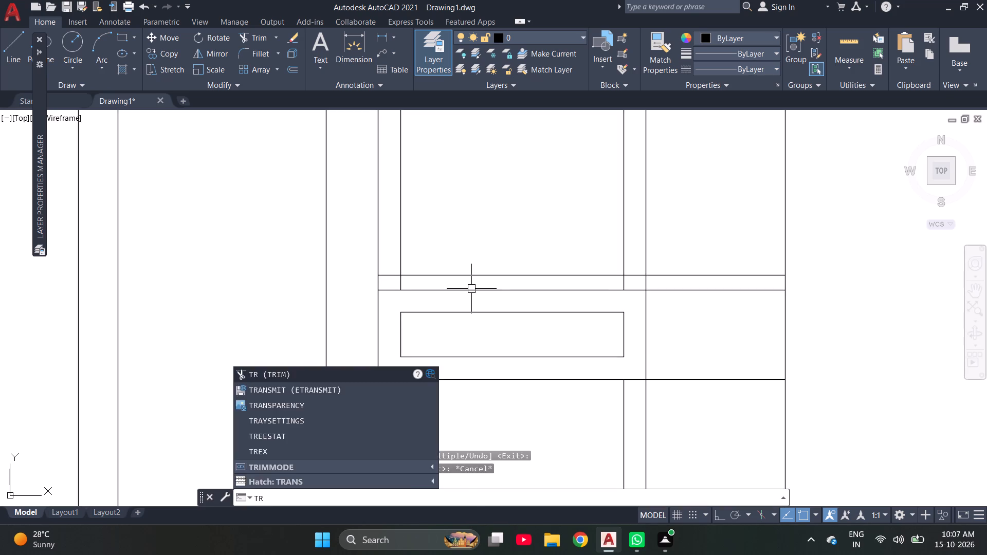
pyautogui.press('Return')
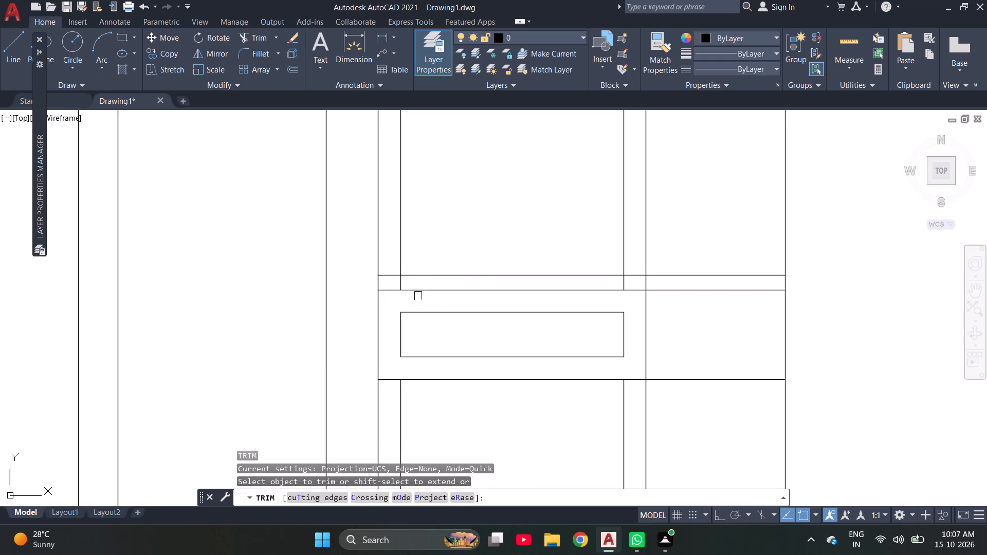
pyautogui.click(401, 284)
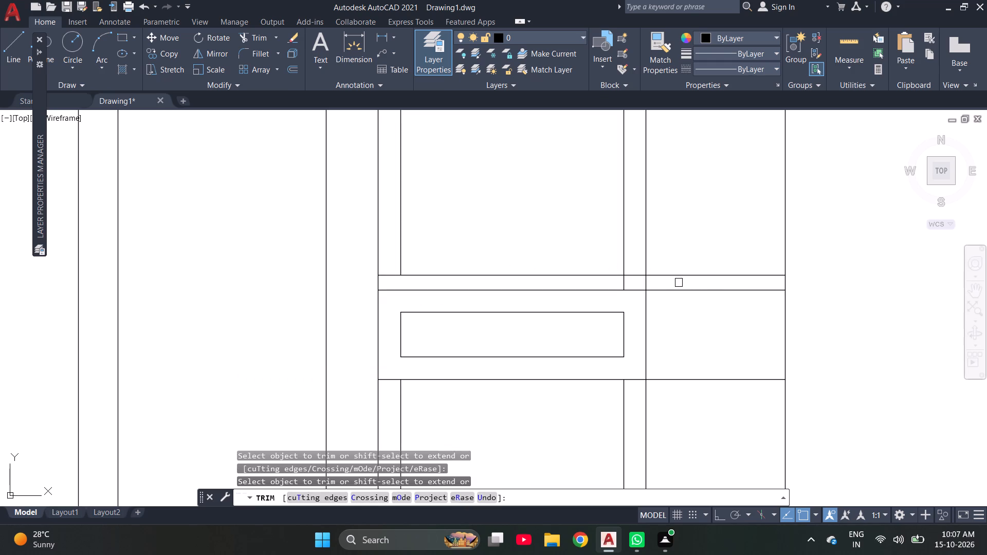
pyautogui.moveTo(657, 280); pyautogui.dragTo(612, 280)
pyautogui.hotkey('ctrl', 'z')
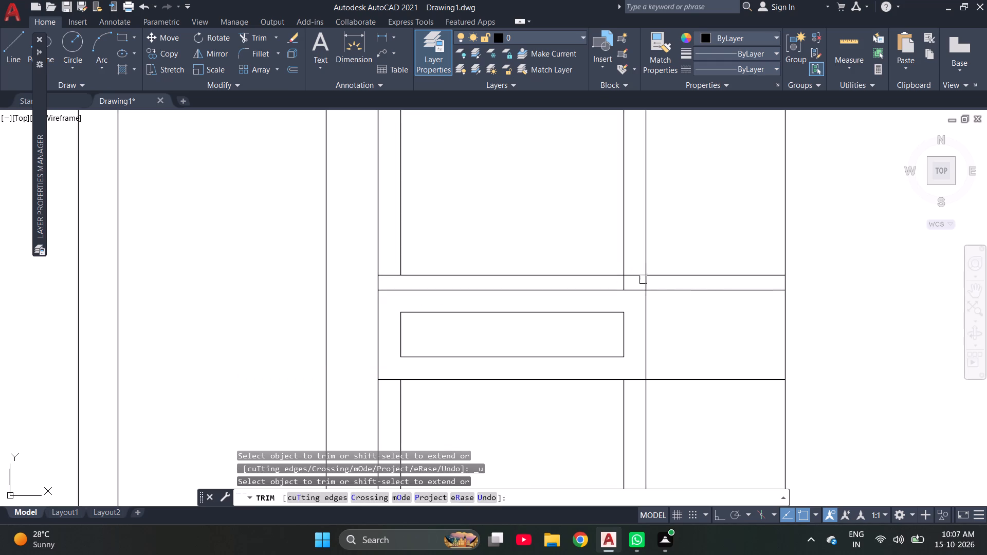
pyautogui.scroll(3, 645, 280)
pyautogui.moveTo(657, 286); pyautogui.dragTo(520, 294)
# Examine the overall plan layout and the wall lines in its lower portion.
pyautogui.scroll(-3, 520, 294)
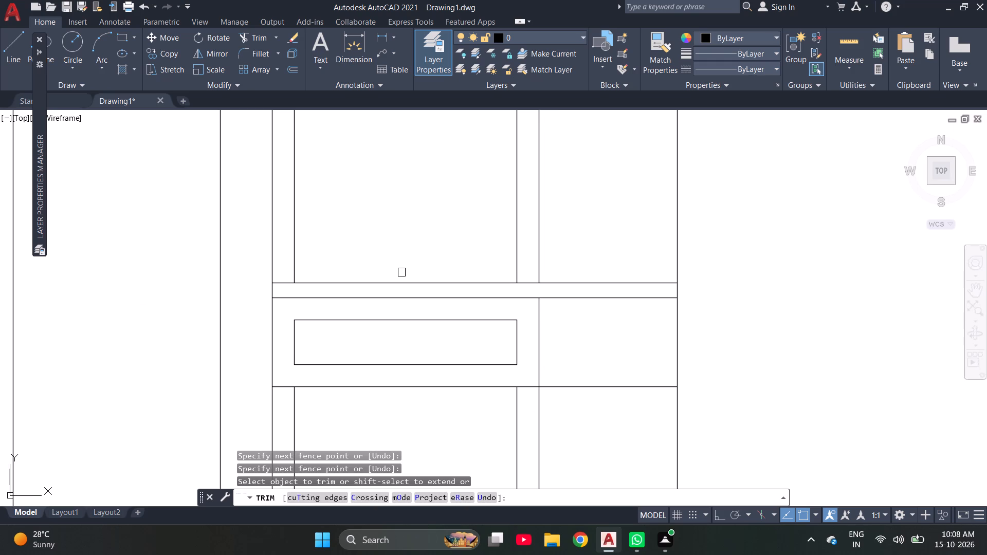
pyautogui.scroll(-1, 401, 272)
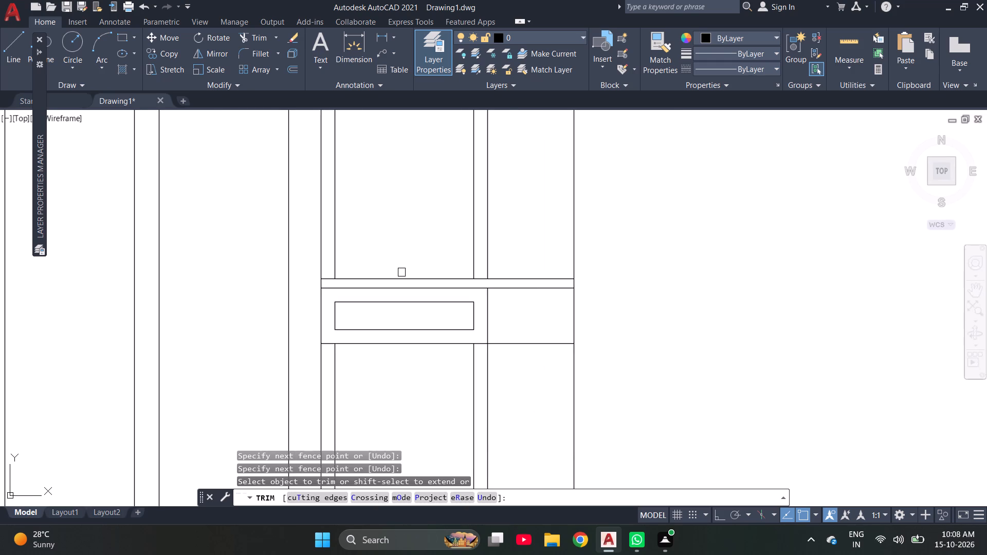
pyautogui.scroll(-2, 401, 272)
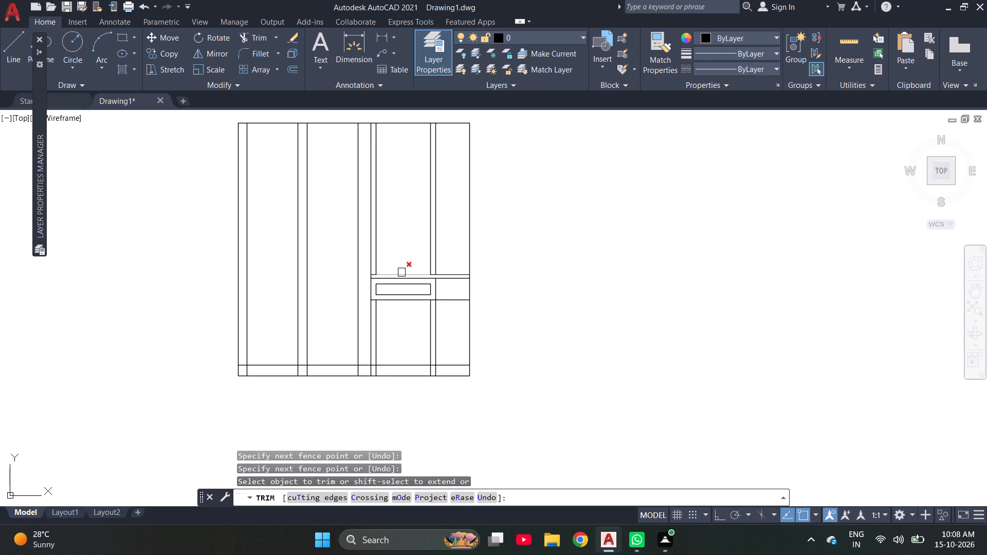
pyautogui.scroll(-1, 401, 272)
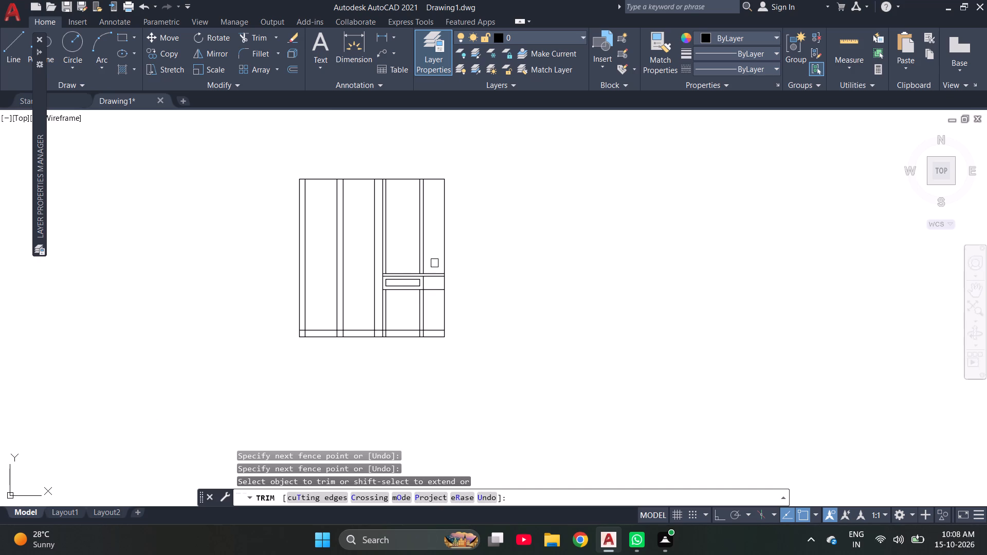
pyautogui.scroll(-1, 427, 262)
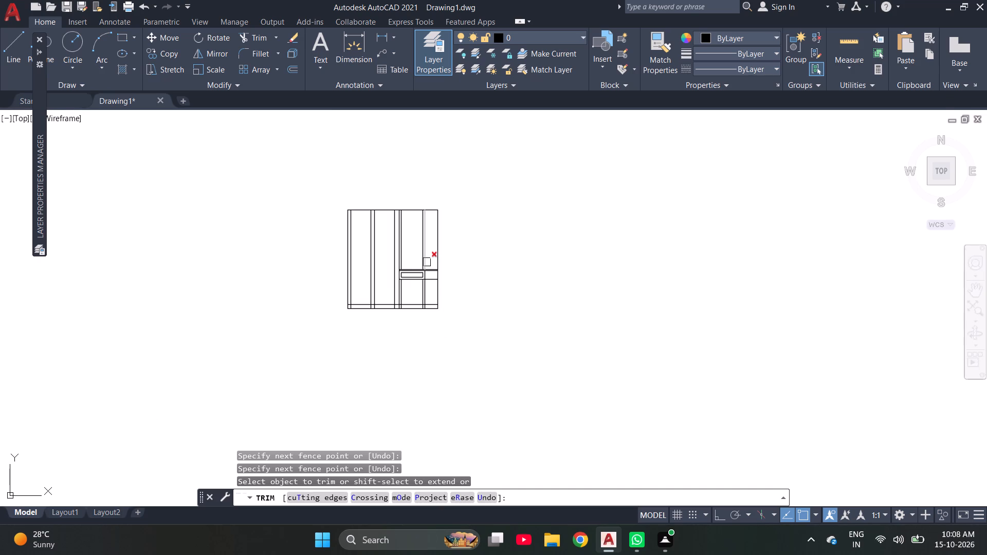
pyautogui.scroll(1, 427, 262)
pyautogui.scroll(1, 352, 314)
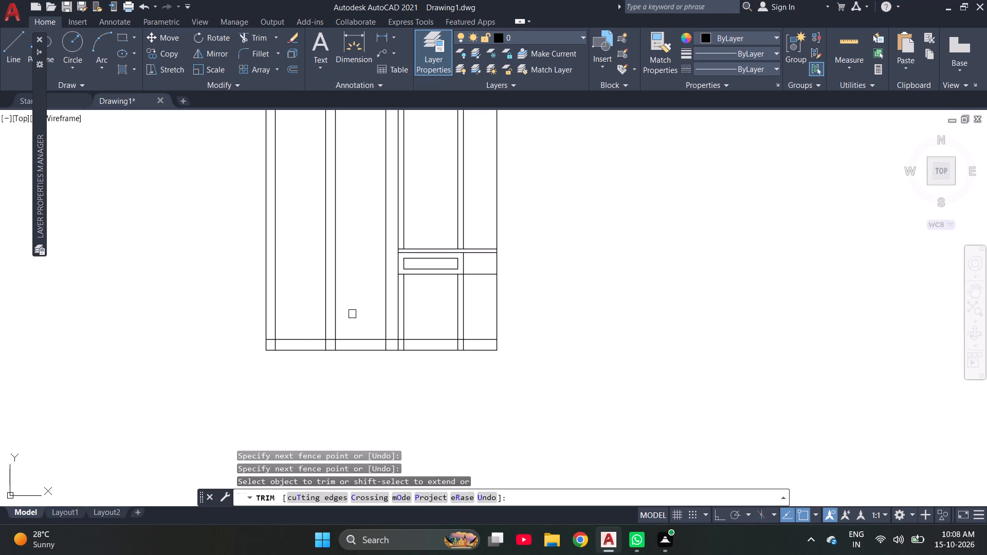
pyautogui.scroll(-1, 352, 314)
pyautogui.scroll(3, 352, 314)
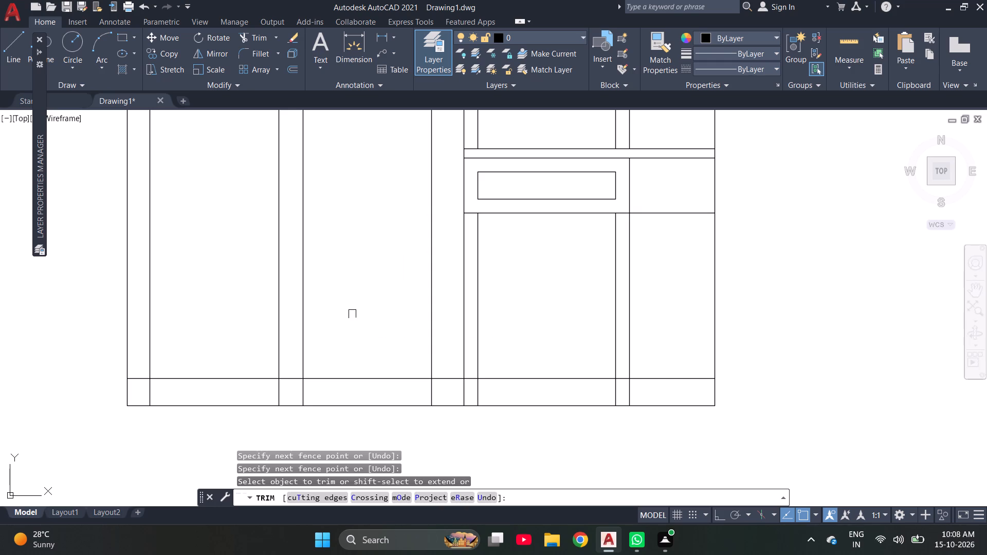
pyautogui.scroll(-1, 352, 314)
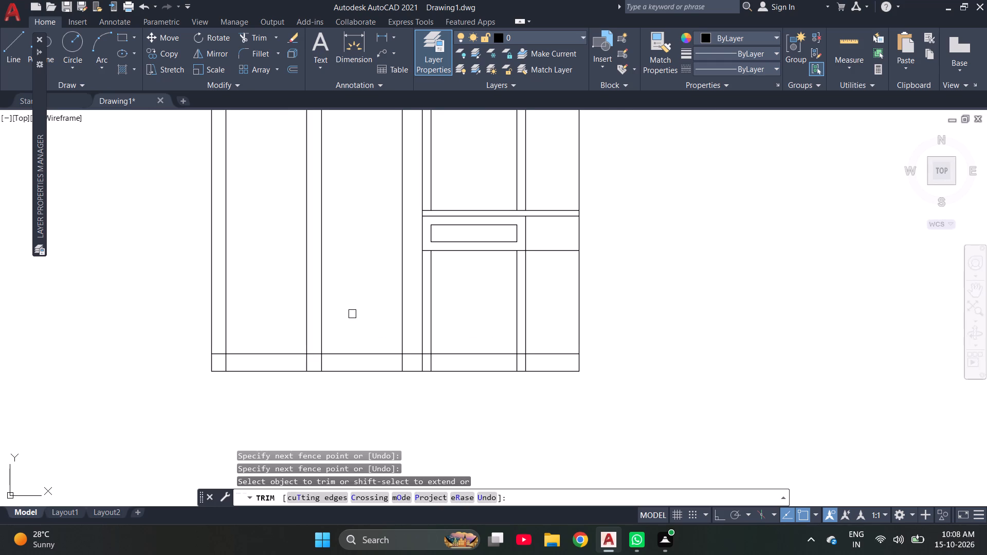
pyautogui.scroll(1, 352, 314)
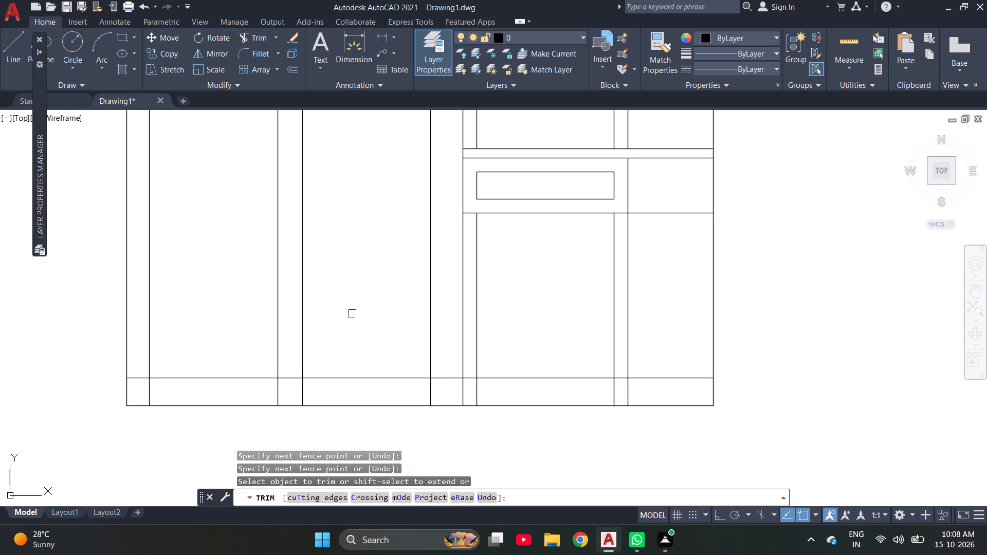
pyautogui.scroll(-1, 352, 314)
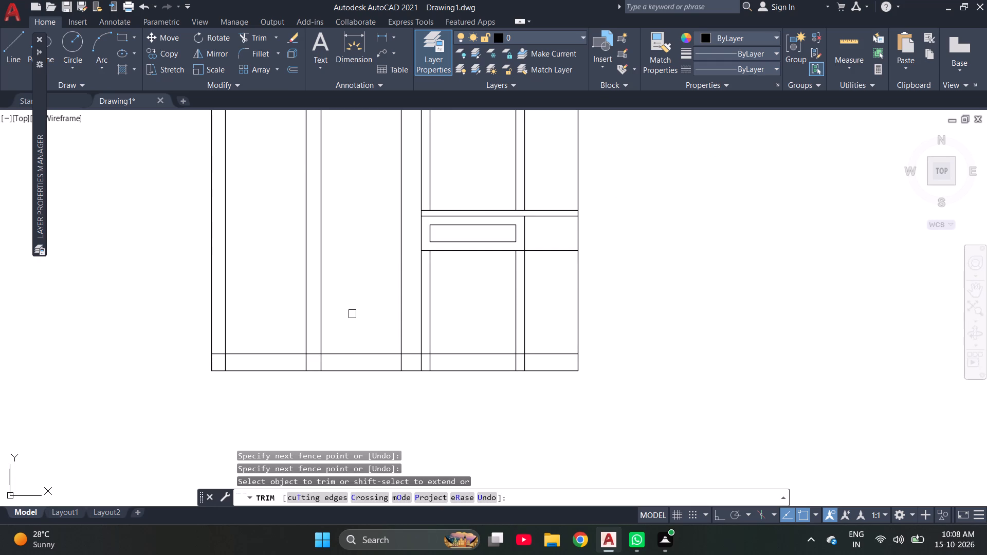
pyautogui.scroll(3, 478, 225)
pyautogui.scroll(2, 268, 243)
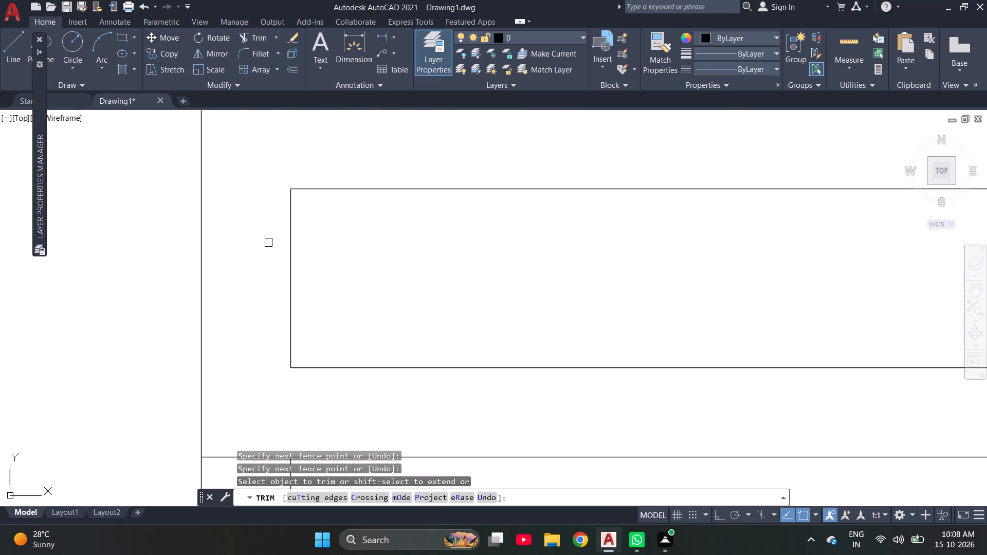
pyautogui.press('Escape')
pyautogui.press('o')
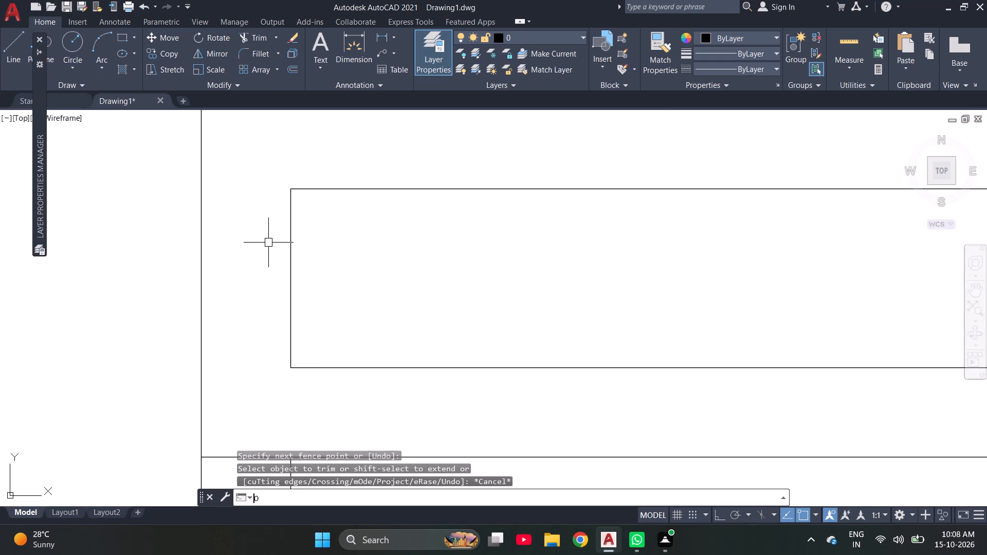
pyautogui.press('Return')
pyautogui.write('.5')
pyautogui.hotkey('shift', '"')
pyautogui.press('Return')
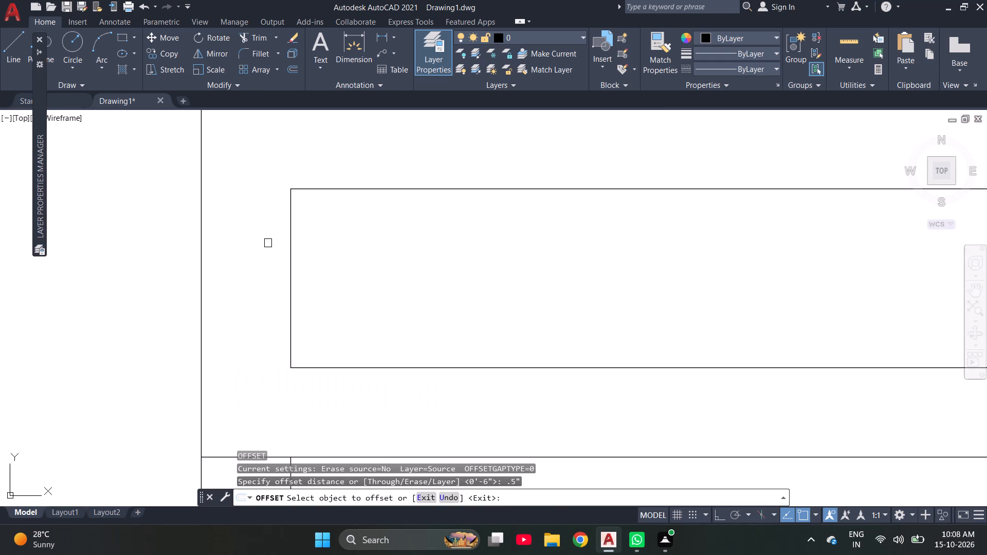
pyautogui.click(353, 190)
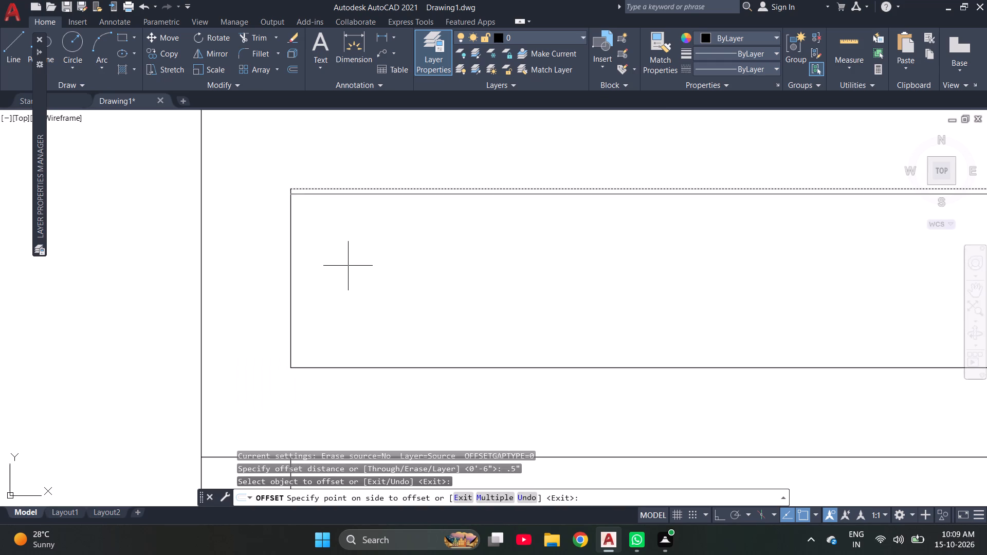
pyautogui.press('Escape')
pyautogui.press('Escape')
# Offset the top edge of the small inner rectangle 0'8" downward into the rectangle and leave the Offset command.
pyautogui.press('o')
pyautogui.press('Return')
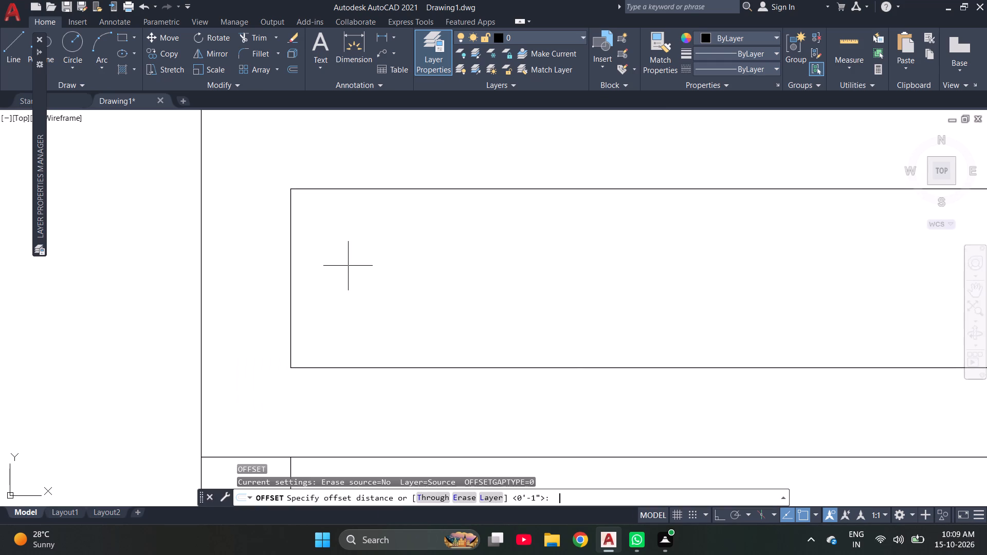
pyautogui.press('0')
pyautogui.write('\'8"')
pyautogui.press('Return')
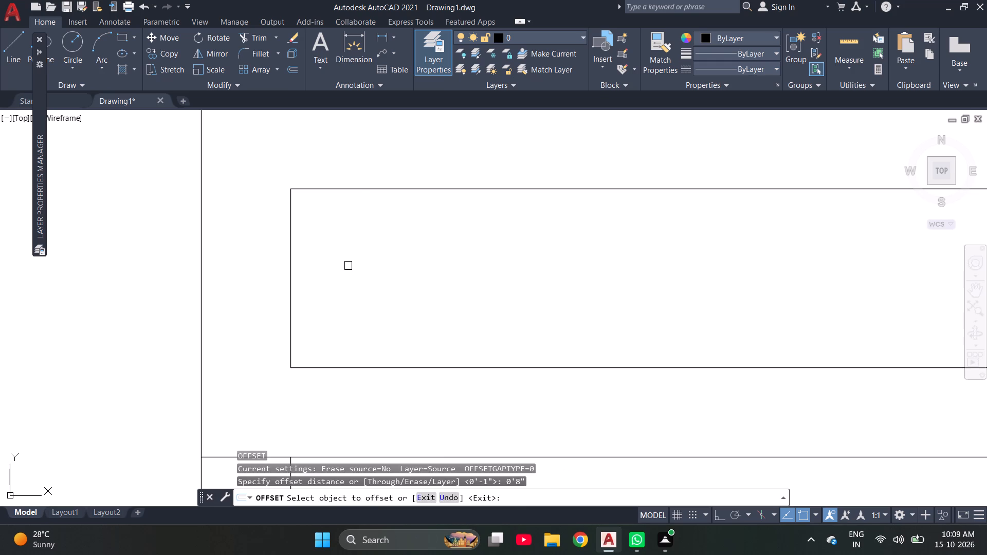
pyautogui.click(361, 191)
pyautogui.click(359, 273)
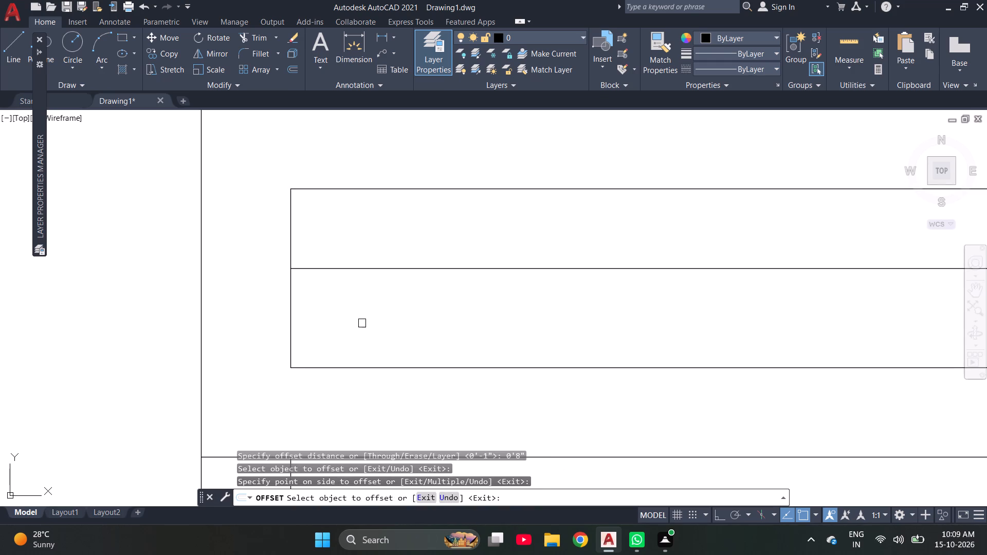
pyautogui.click(366, 368)
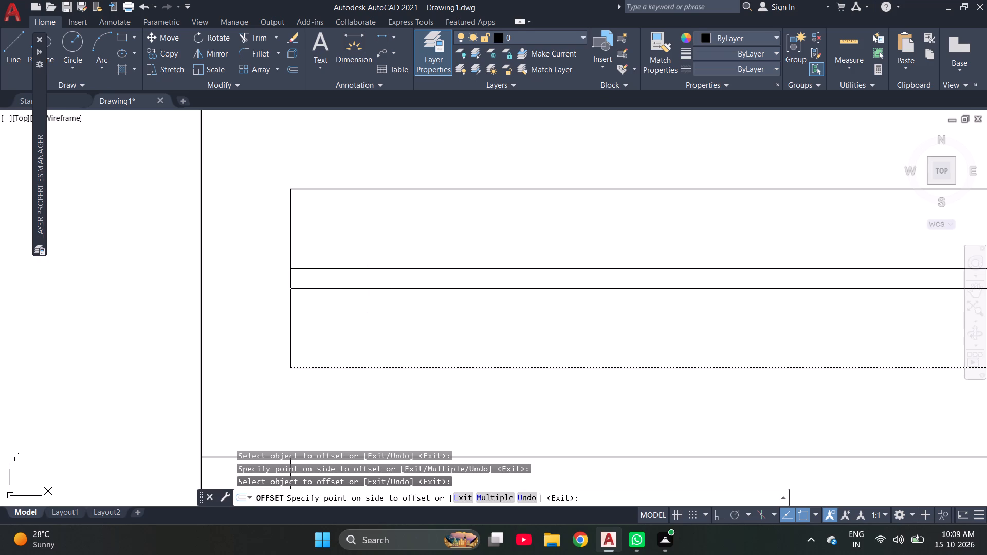
pyautogui.press('Escape')
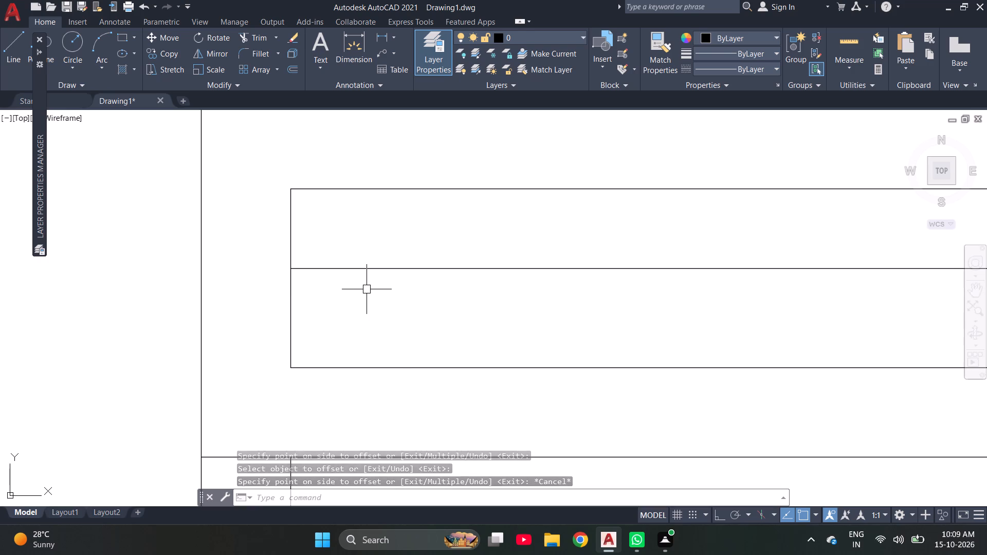
# Measure the inner rectangle's height with a linear dimension between its upper and lower corners, without placing the dimension.
pyautogui.write('DIML')
pyautogui.press('Return')
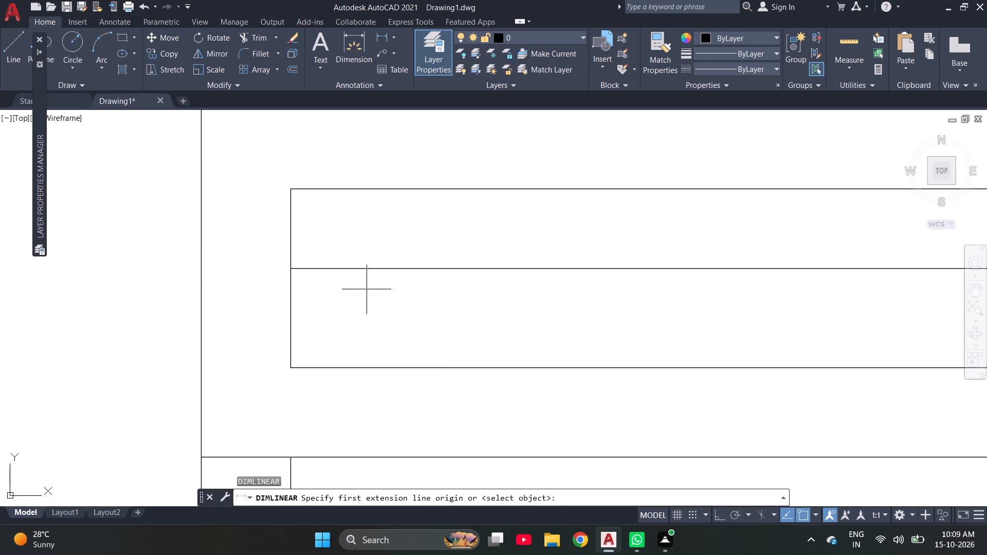
pyautogui.click(290, 184)
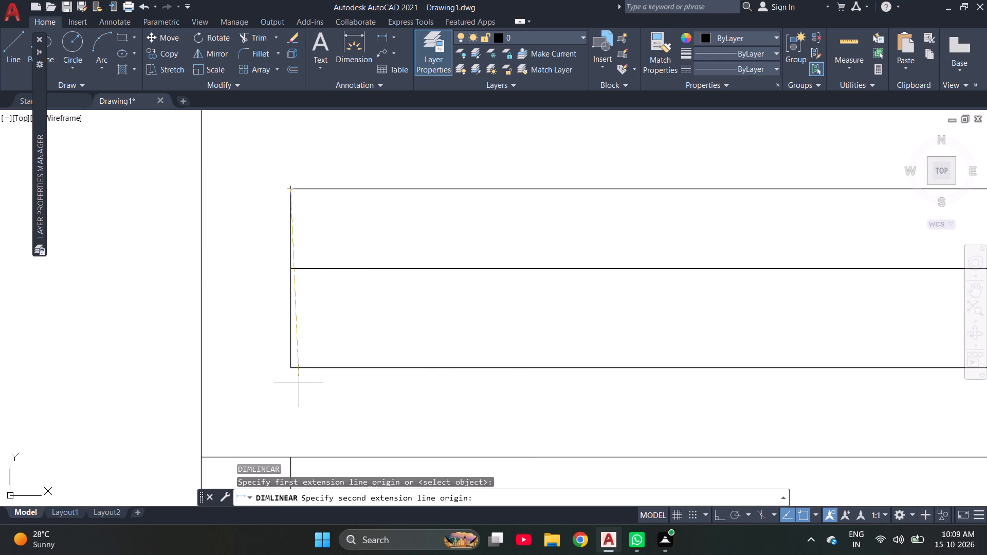
pyautogui.click(290, 369)
pyautogui.scroll(-3, 269, 372)
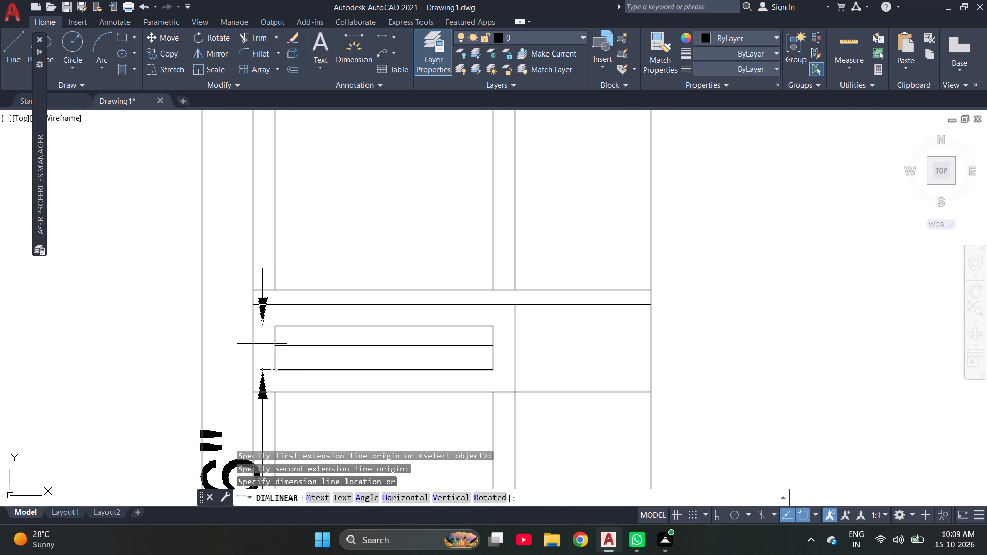
pyautogui.scroll(-3, 264, 310)
pyautogui.scroll(7, 264, 310)
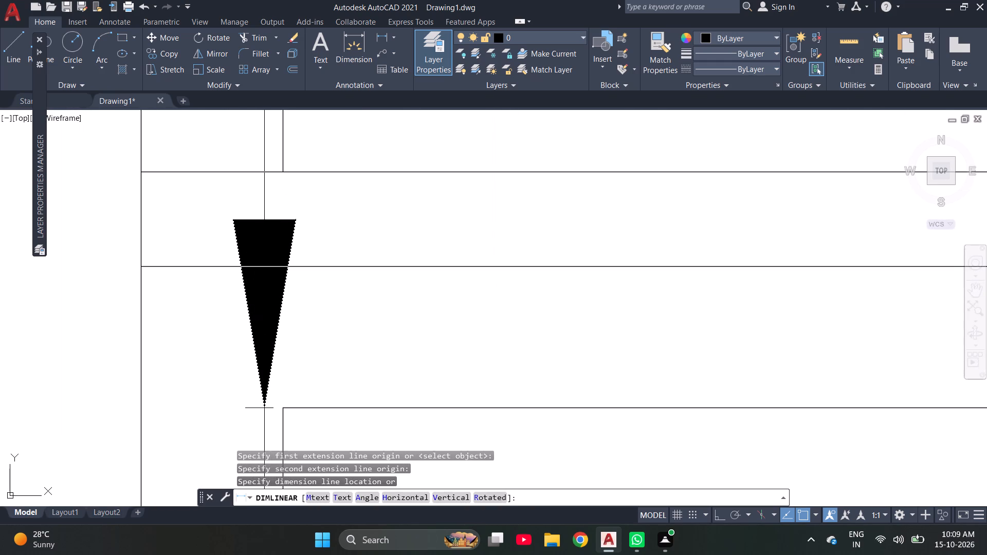
pyautogui.press('Escape')
# Measure the gap between the inner rectangle's top edge and the offset line with a linear dimension, without placing it.
pyautogui.press('space')
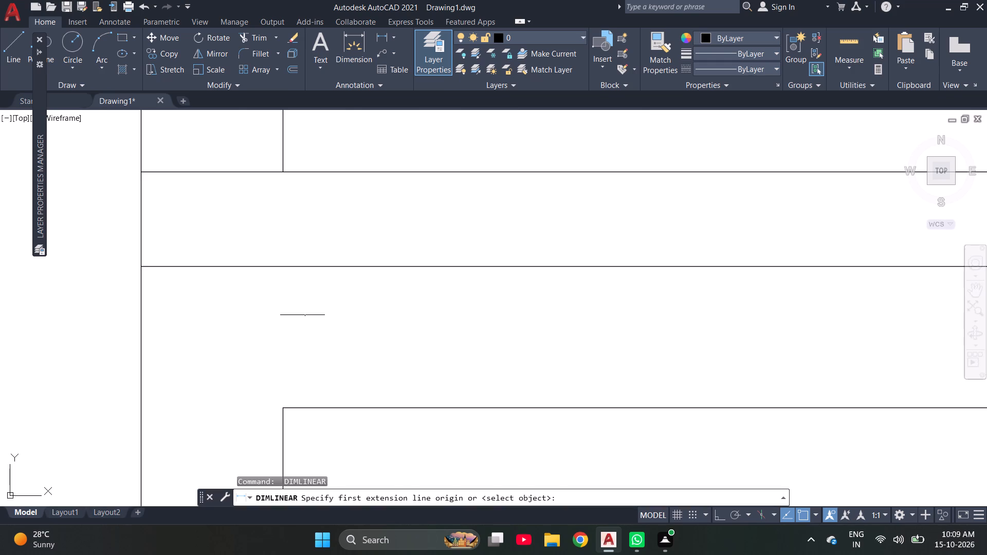
pyautogui.scroll(-2, 283, 298)
pyautogui.press('Escape')
pyautogui.press('Escape')
pyautogui.write('DIML')
pyautogui.press('Return')
pyautogui.scroll(3, 282, 341)
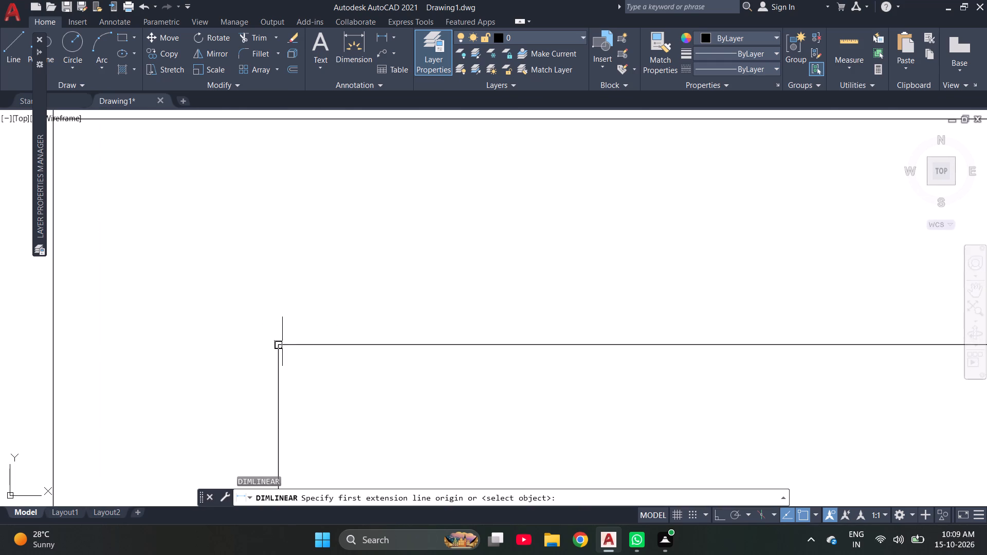
pyautogui.click(279, 345)
pyautogui.scroll(-3, 243, 264)
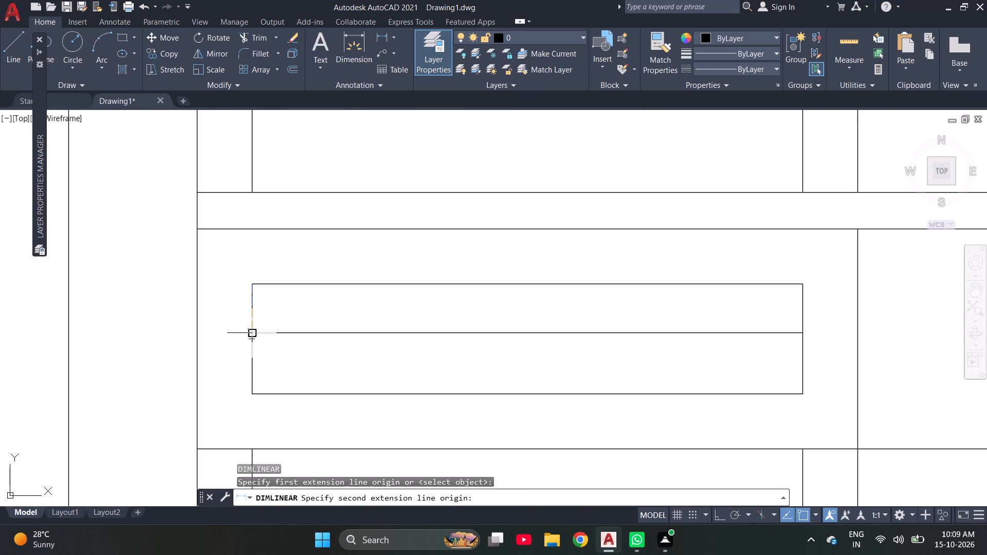
pyautogui.click(253, 334)
pyautogui.scroll(-3, 249, 323)
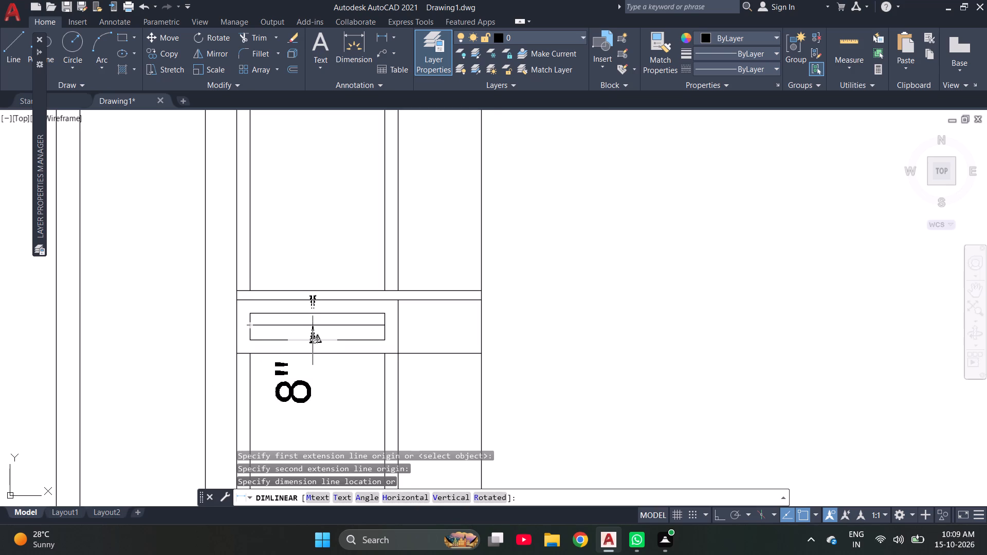
pyautogui.scroll(6, 313, 340)
pyautogui.press('Escape')
# Measure the distance from the offset line to the inner rectangle's bottom edge with a linear dimension, without placing it.
pyautogui.press('space')
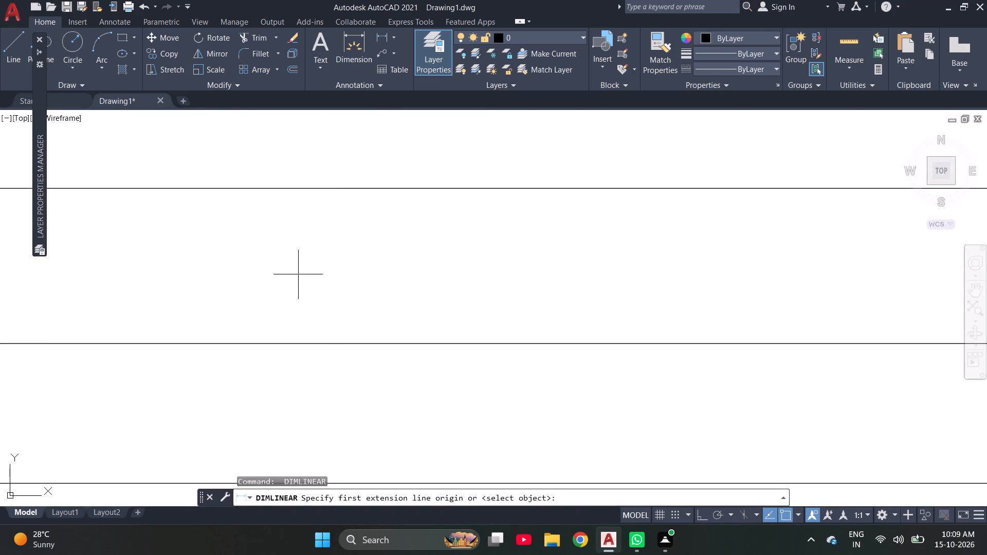
pyautogui.click(304, 191)
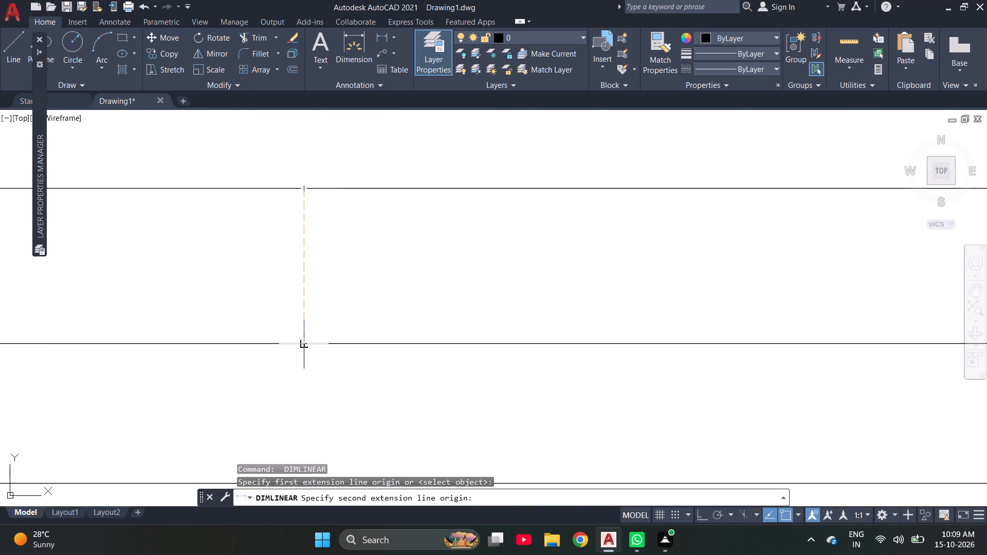
pyautogui.click(307, 343)
pyautogui.scroll(-5, 307, 343)
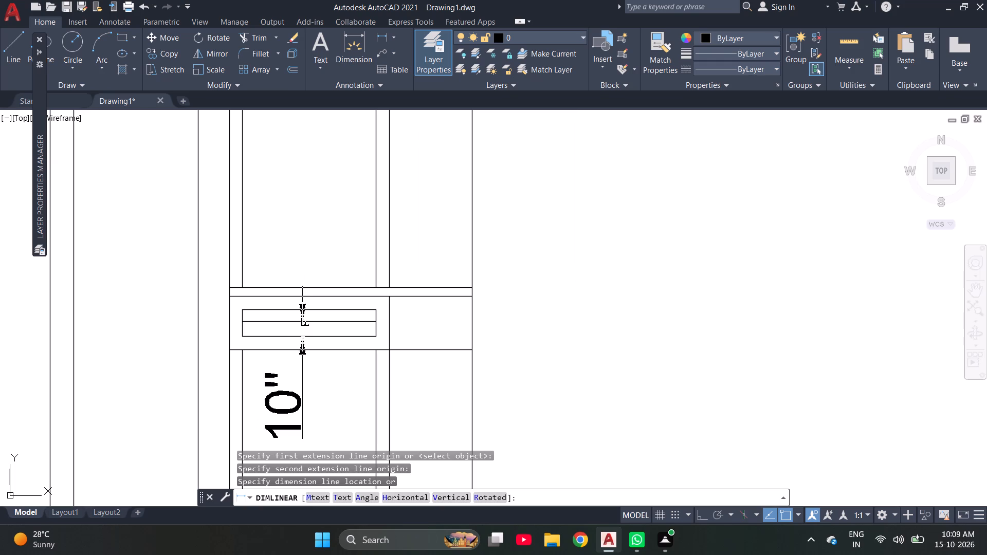
pyautogui.press('Escape')
pyautogui.scroll(4, 295, 332)
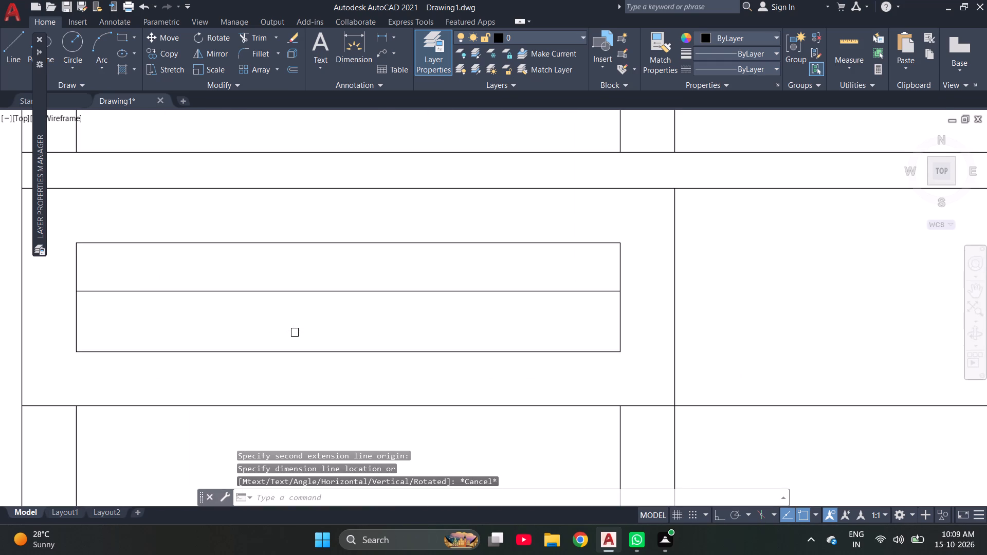
pyautogui.scroll(-1, 295, 332)
pyautogui.press('Escape')
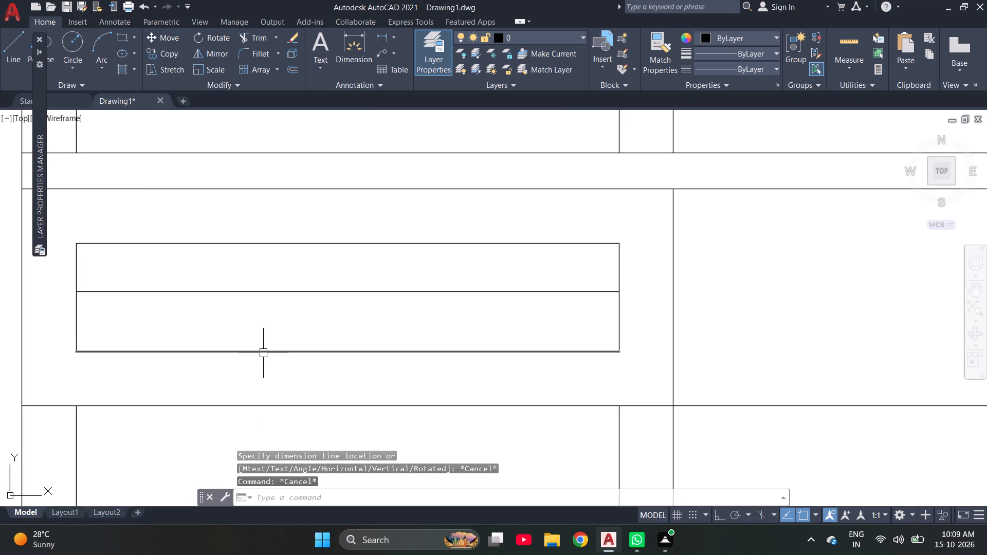
# Offset the inner rectangle's bottom edge 8" upward into the rectangle and leave the Offset command.
pyautogui.write('O 8"')
pyautogui.press('Return')
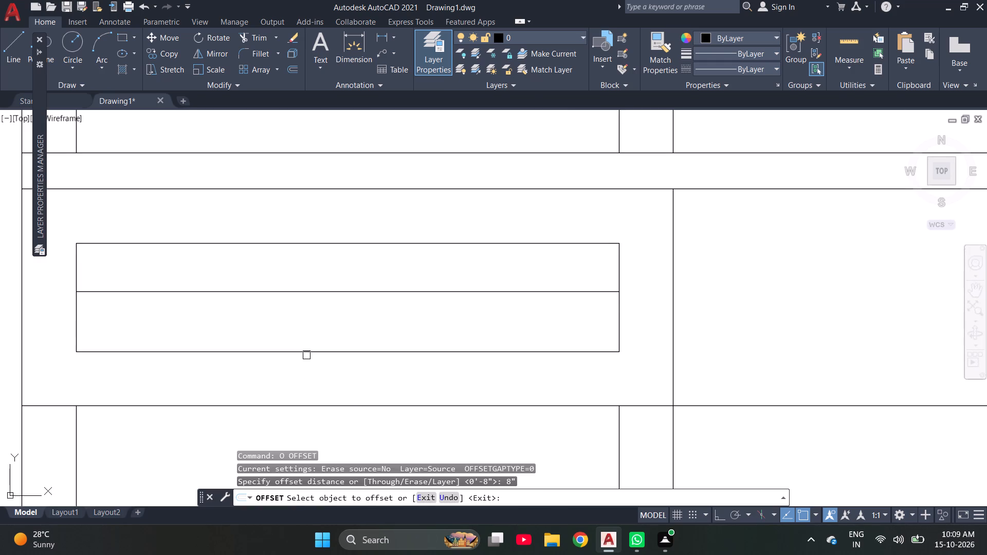
pyautogui.click(309, 353)
pyautogui.click(317, 317)
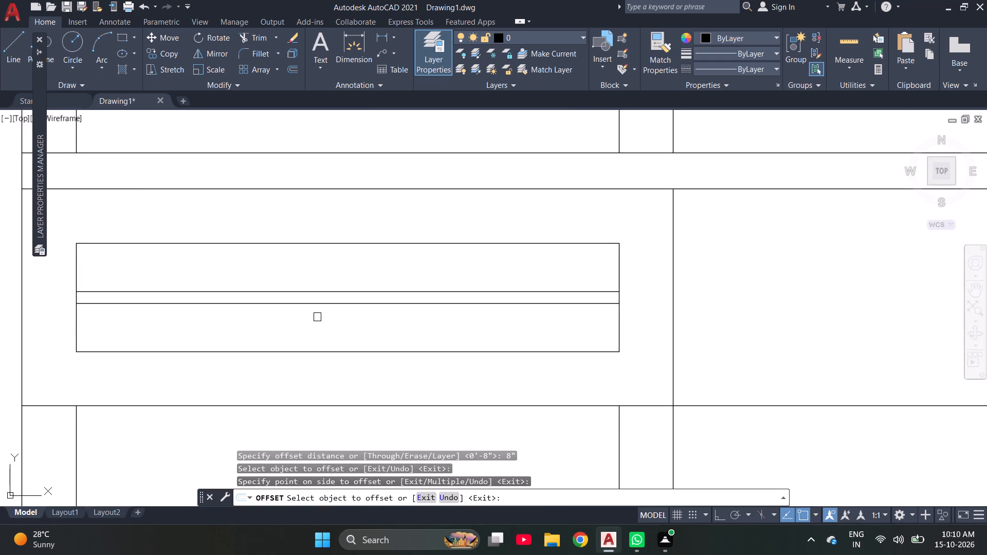
pyautogui.press('Escape')
pyautogui.press('Escape')
pyautogui.press('Escape')
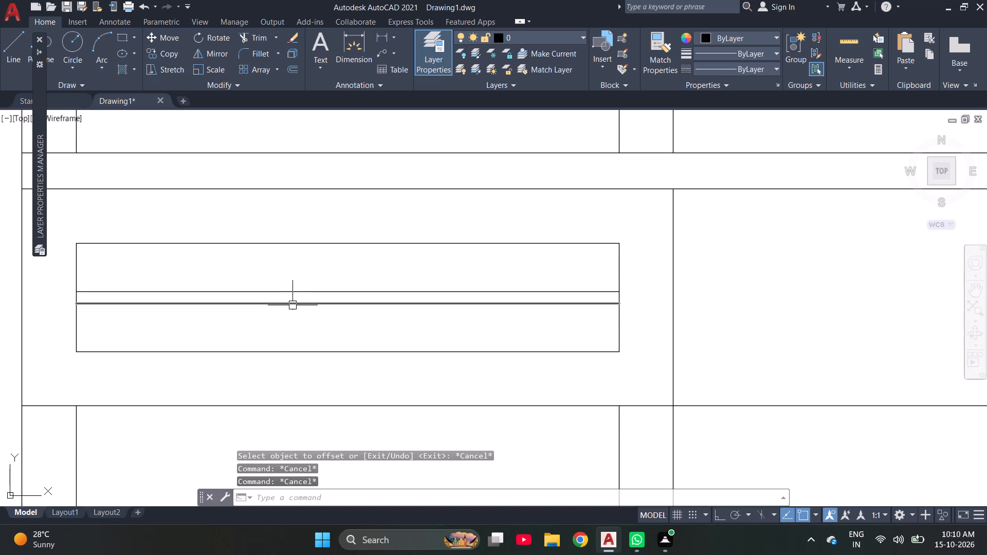
# Offset the lower of the two lines inside the inner rectangle 0'1" upward to get a centre line between them.
pyautogui.press('o')
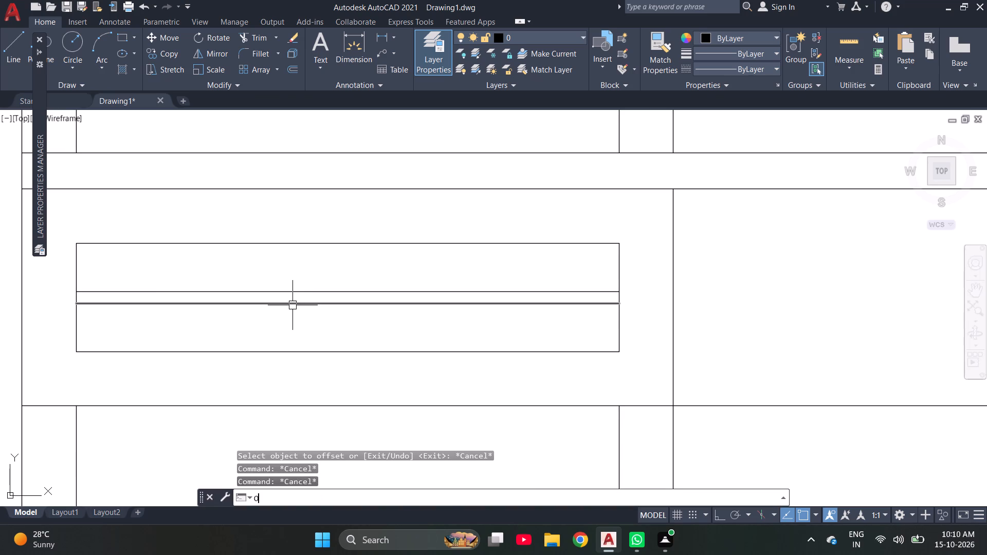
pyautogui.press('Return')
pyautogui.press('1')
pyautogui.press('BackSpace')
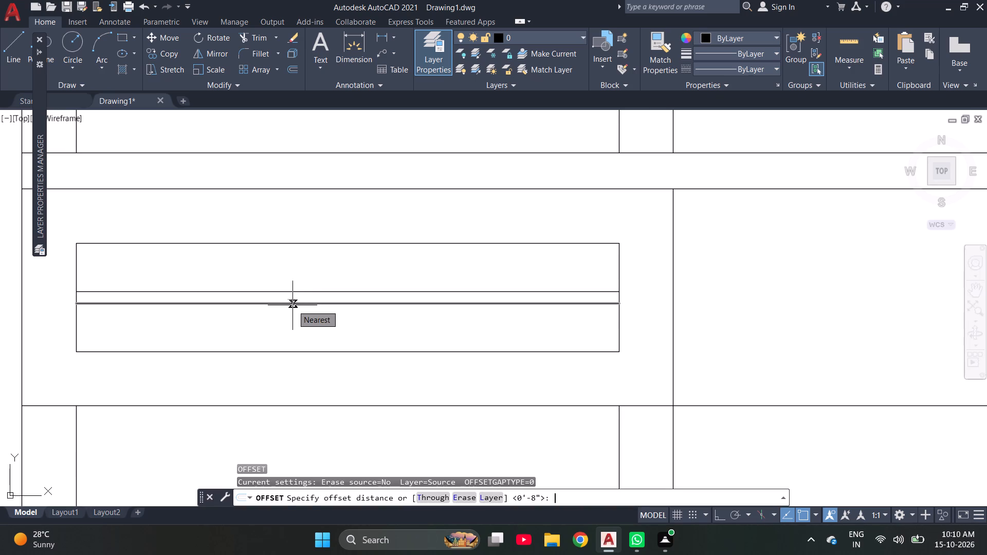
pyautogui.press('0')
pyautogui.write('\'1"')
pyautogui.press('Return')
pyautogui.scroll(3, 293, 305)
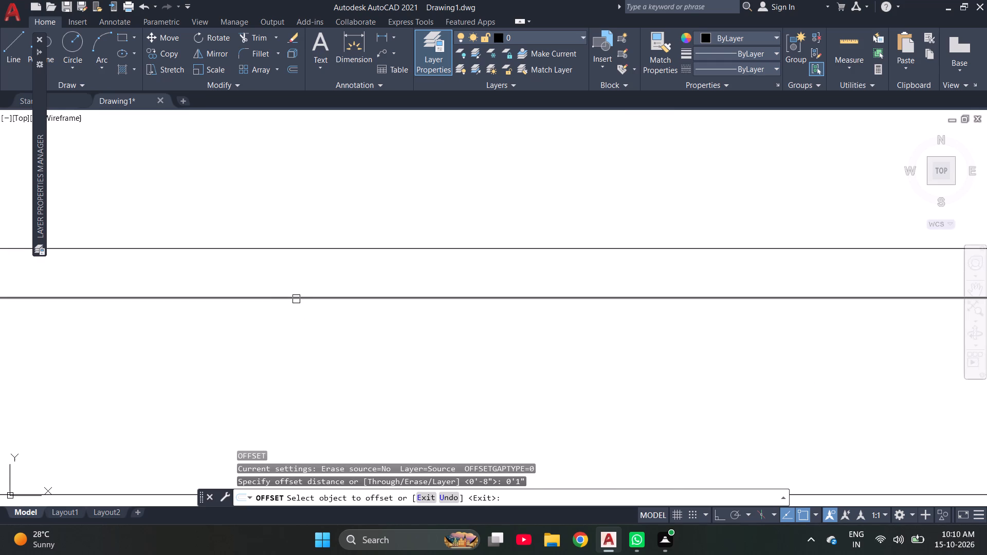
pyautogui.click(296, 299)
pyautogui.click(302, 276)
pyautogui.scroll(-2, 302, 276)
pyautogui.press('Escape')
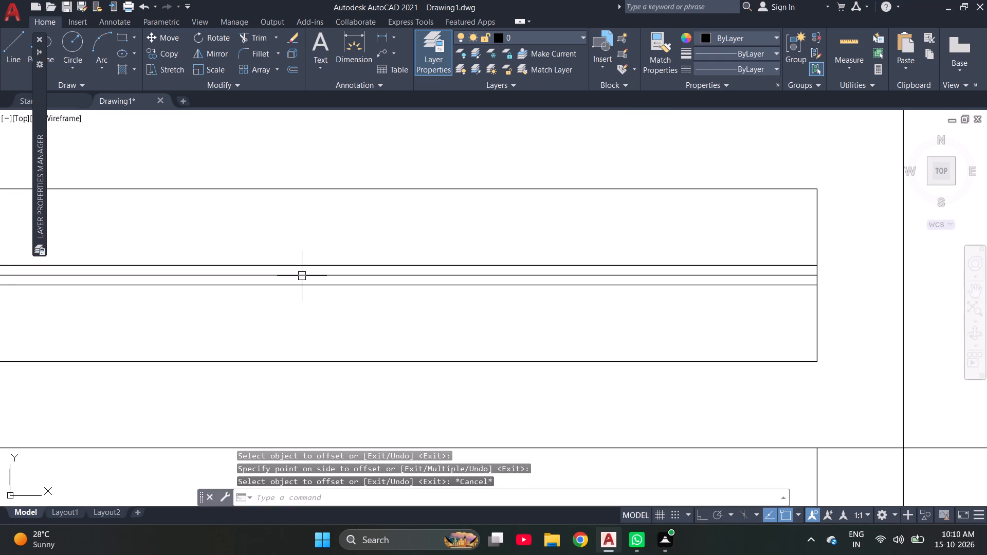
# Trim away the two 8" offset lines above and below the centre line, leaving only the centre line inside the rectangle.
pyautogui.write('TR')
pyautogui.press('space')
pyautogui.click(302, 265)
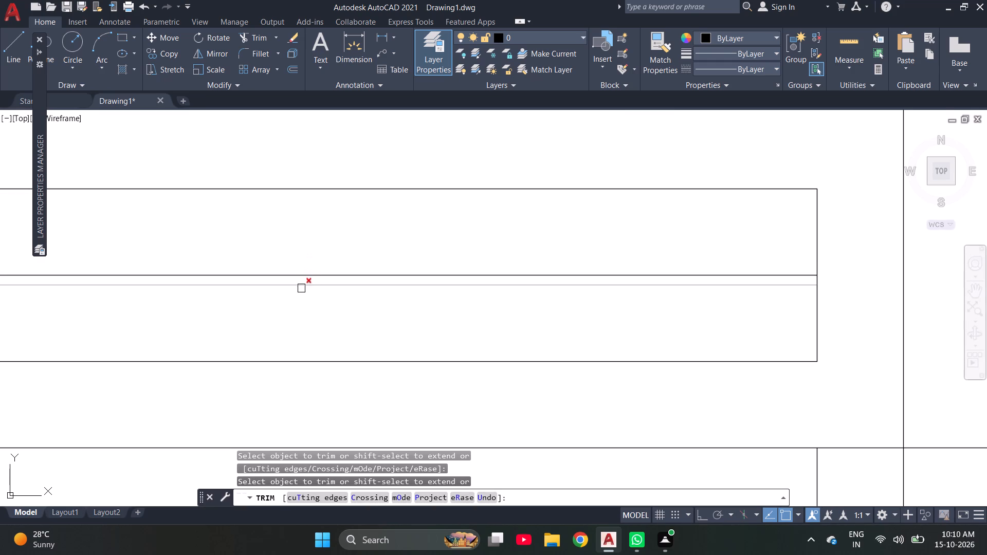
pyautogui.click(301, 288)
pyautogui.press('Escape')
pyautogui.press('Escape')
pyautogui.press('Escape')
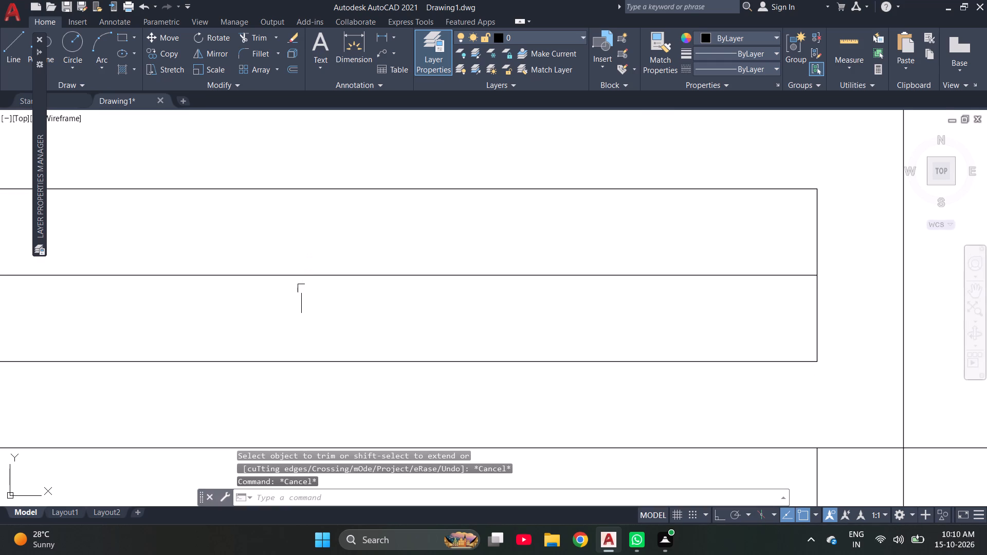
# Extend the inner rectangle's centre line at both ends to the nearest vertical wall lines outside the rectangle.
pyautogui.write('EX')
pyautogui.press('space')
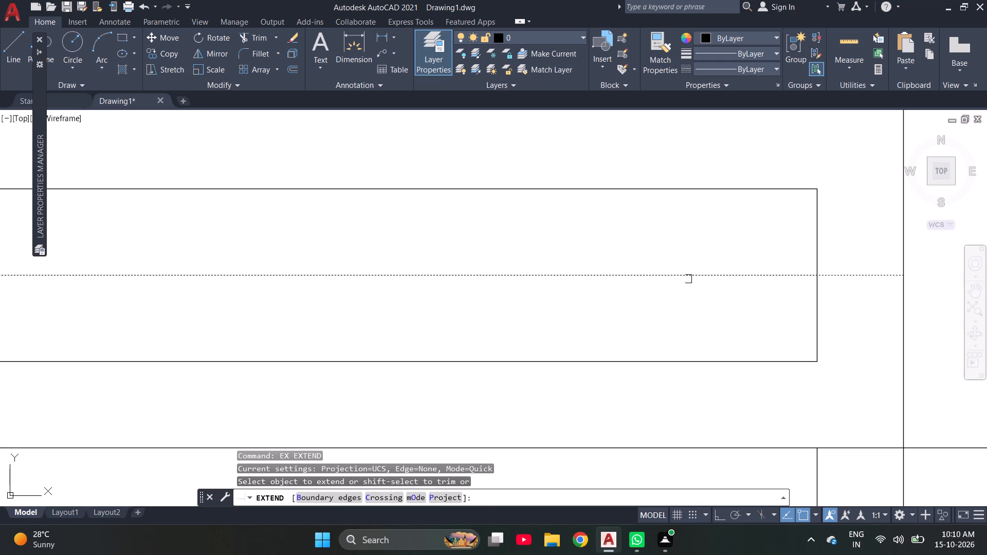
pyautogui.click(688, 280)
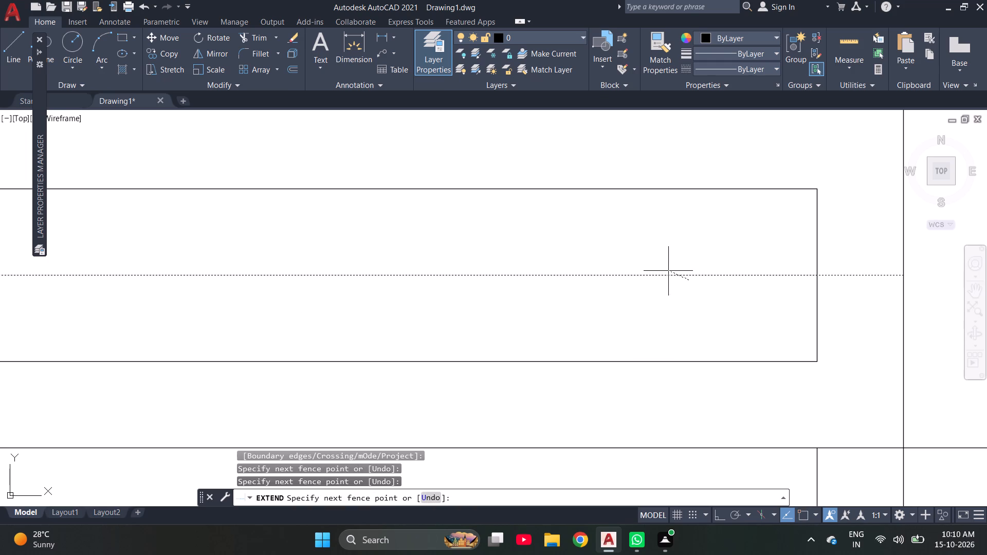
pyautogui.click(666, 275)
pyautogui.scroll(-2, 663, 288)
pyautogui.click(396, 287)
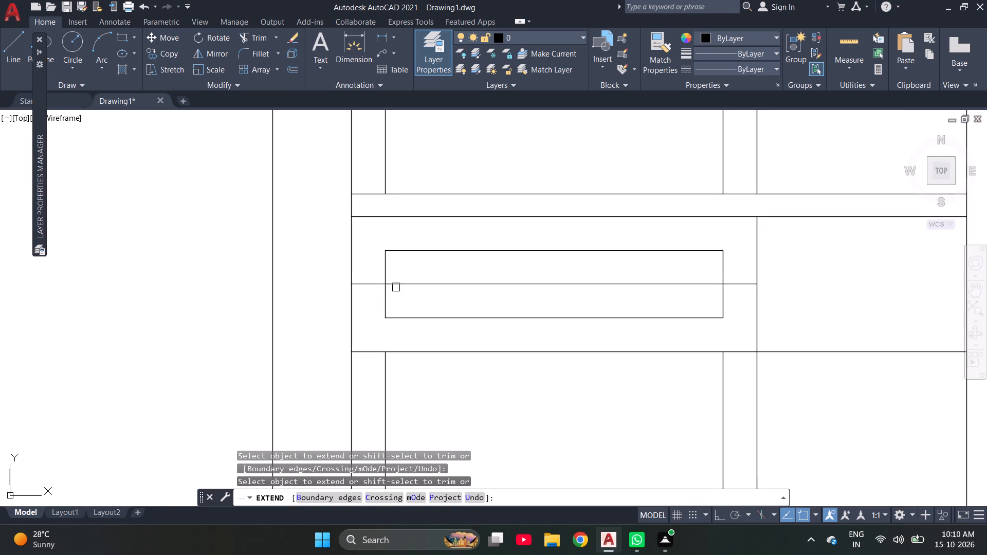
pyautogui.press('Escape')
pyautogui.press('Escape')
# Trim away the part of the centre line inside the inner rectangle, keeping the short stubs on both sides.
pyautogui.write('TR')
pyautogui.press('space')
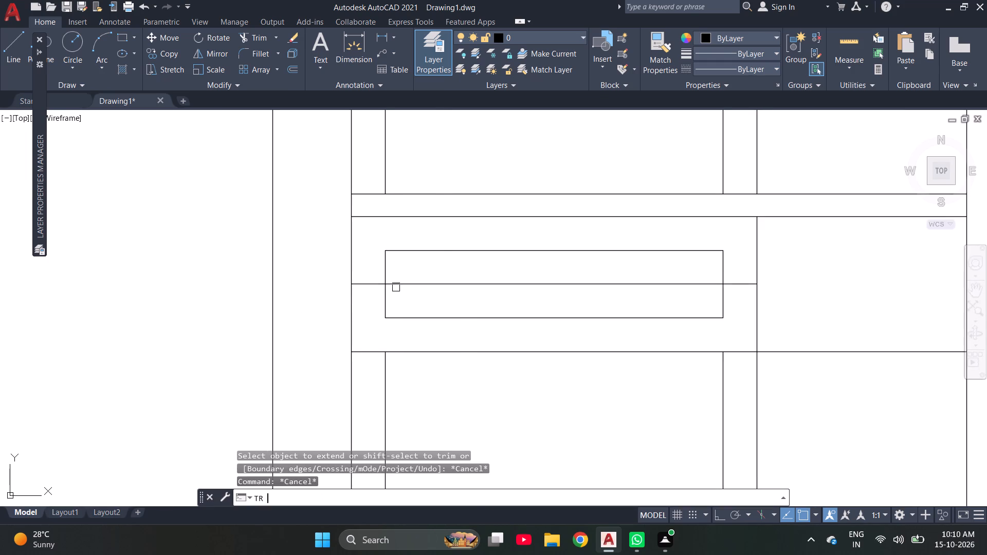
pyautogui.click(399, 287)
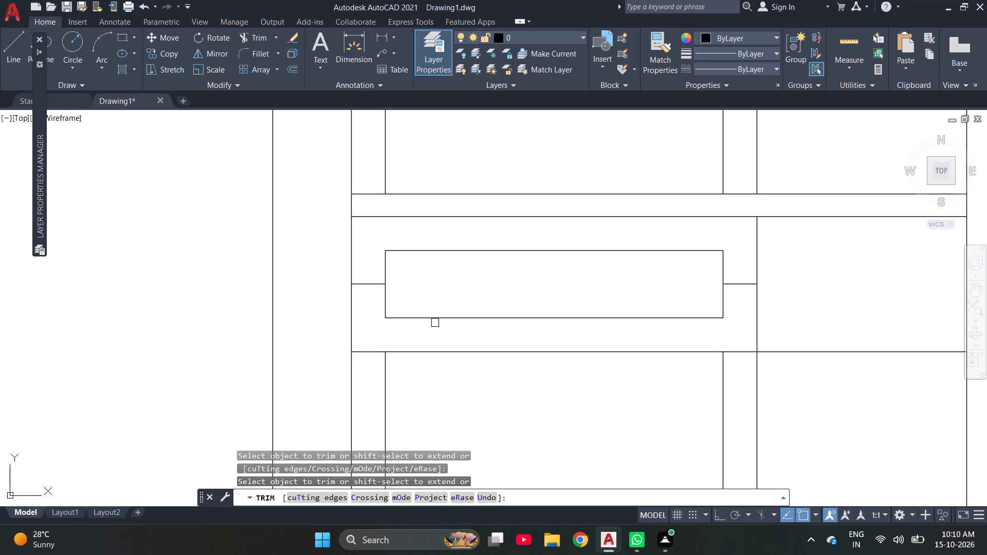
# Trim away the horizontal line below the rectangle where it runs from the vertical line right of the rectangle to the far-right wall line.
pyautogui.scroll(-1, 435, 323)
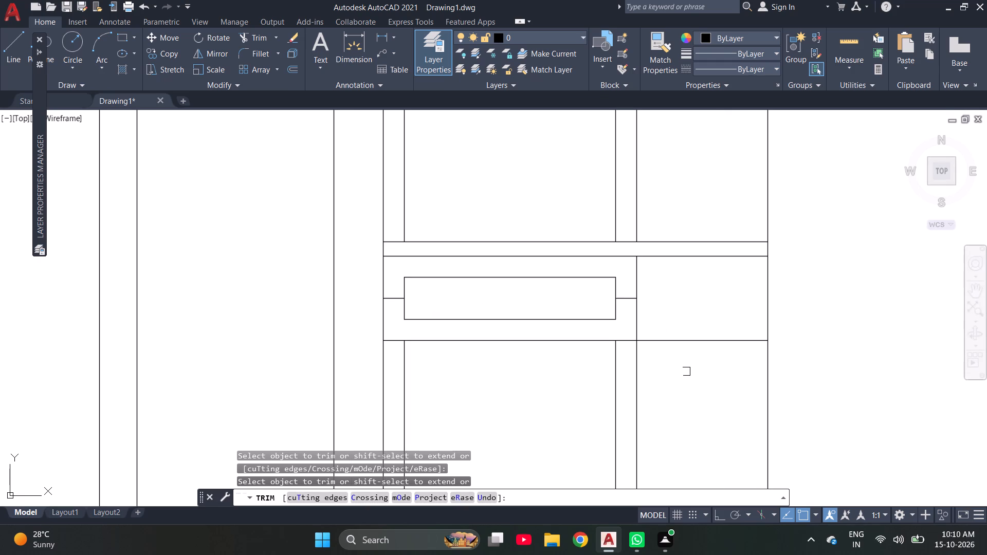
pyautogui.moveTo(680, 299); pyautogui.dragTo(686, 424)
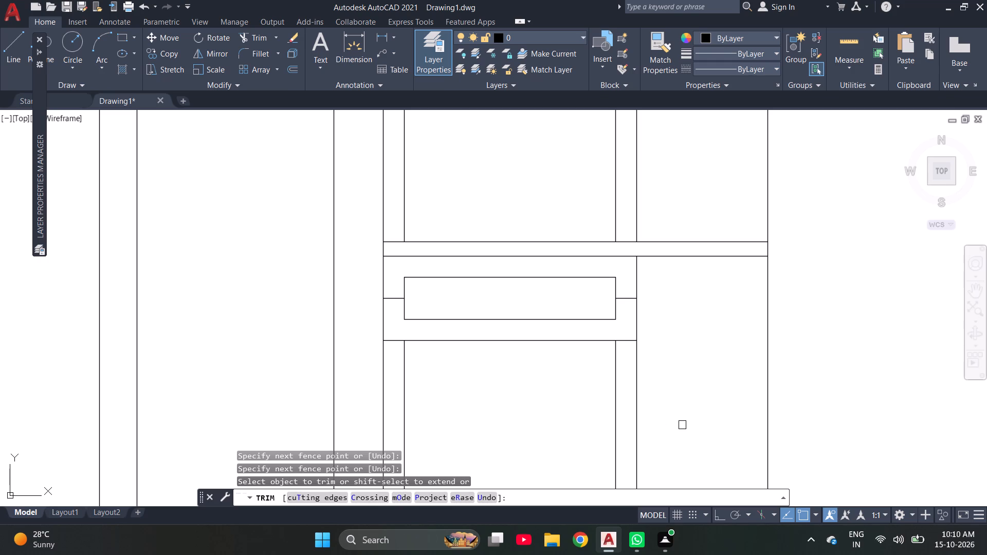
# Measure the inner rectangle's width and height with the quick measure tool.
pyautogui.click(848, 43)
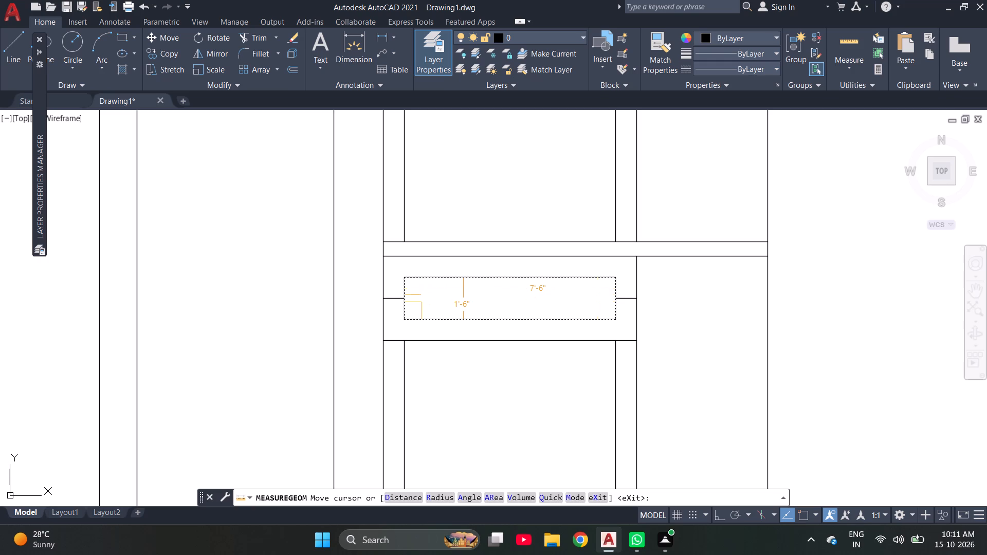
pyautogui.press('Escape')
pyautogui.press('Escape')
pyautogui.press('Escape')
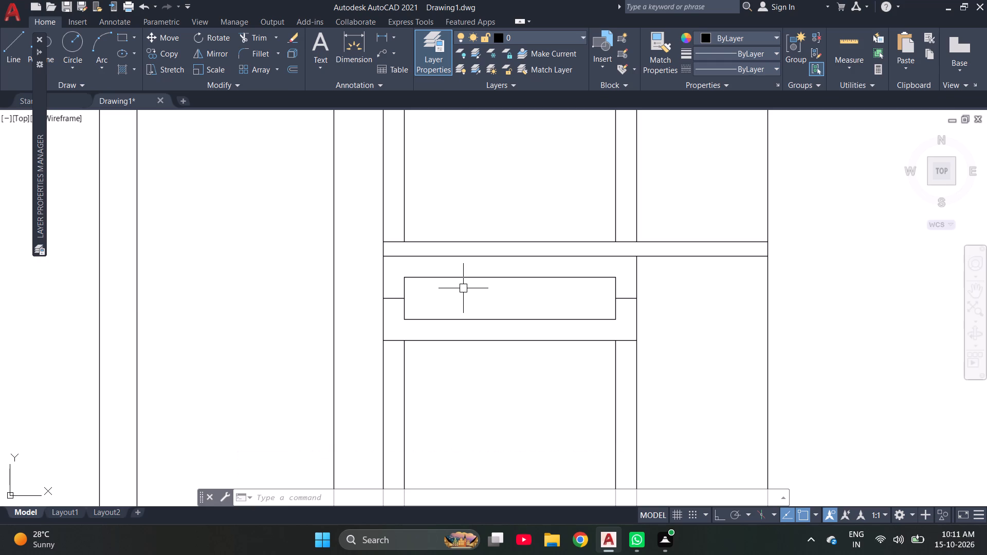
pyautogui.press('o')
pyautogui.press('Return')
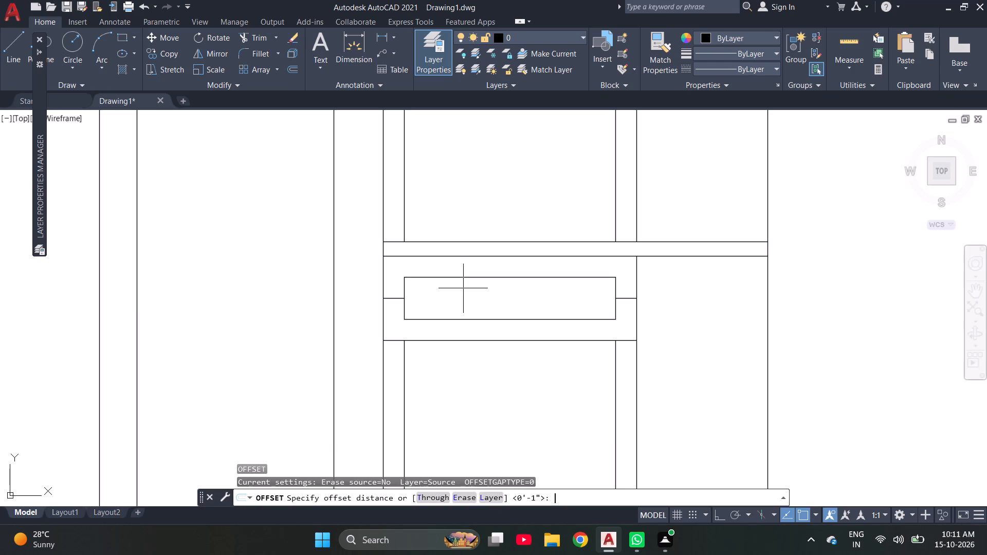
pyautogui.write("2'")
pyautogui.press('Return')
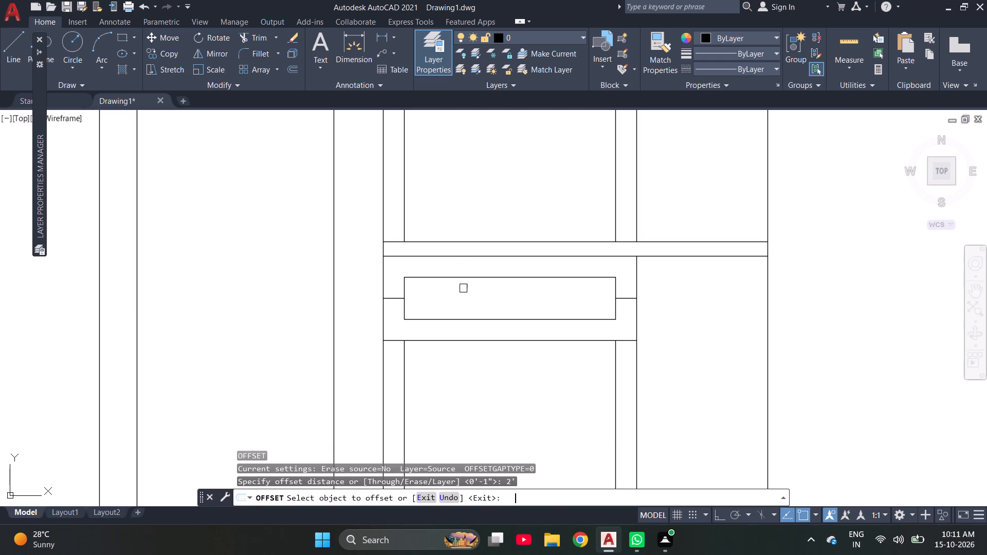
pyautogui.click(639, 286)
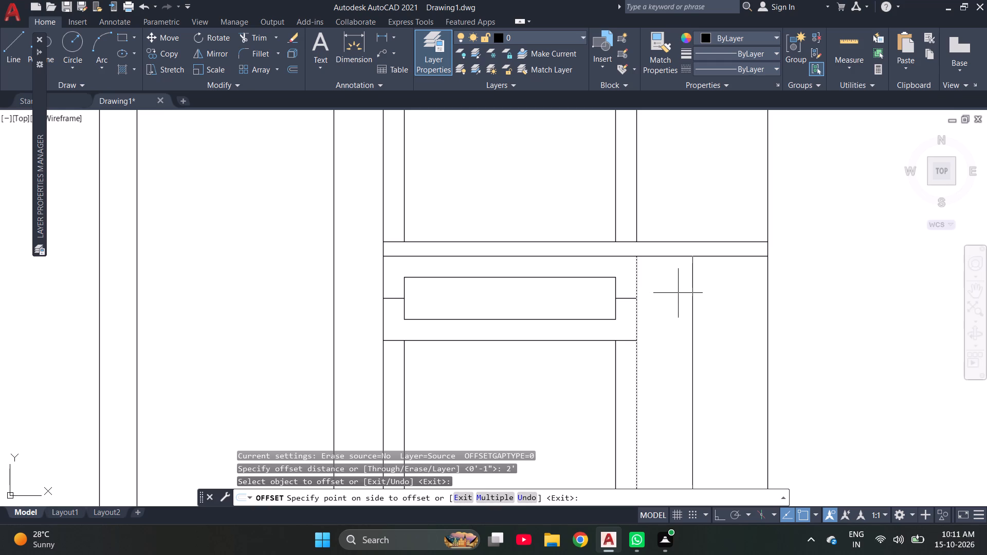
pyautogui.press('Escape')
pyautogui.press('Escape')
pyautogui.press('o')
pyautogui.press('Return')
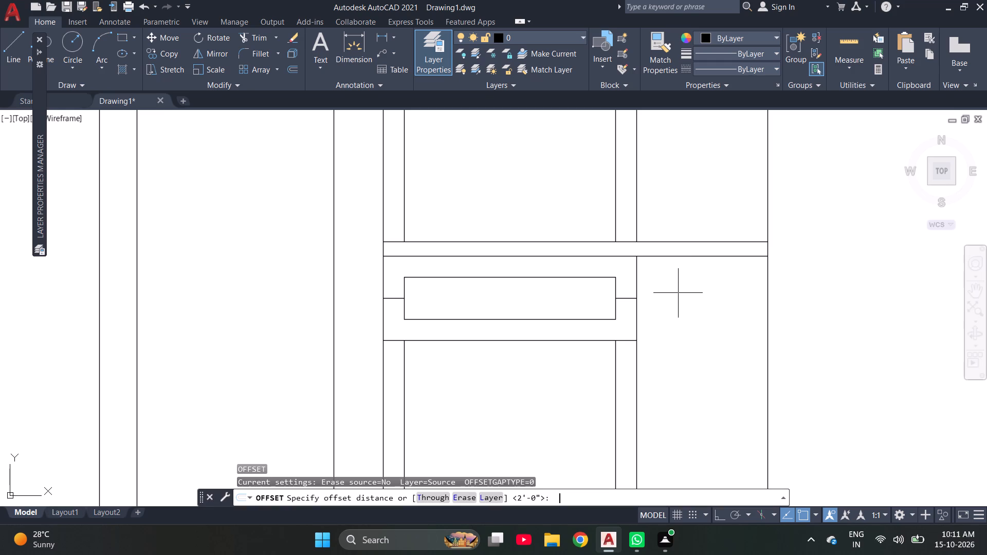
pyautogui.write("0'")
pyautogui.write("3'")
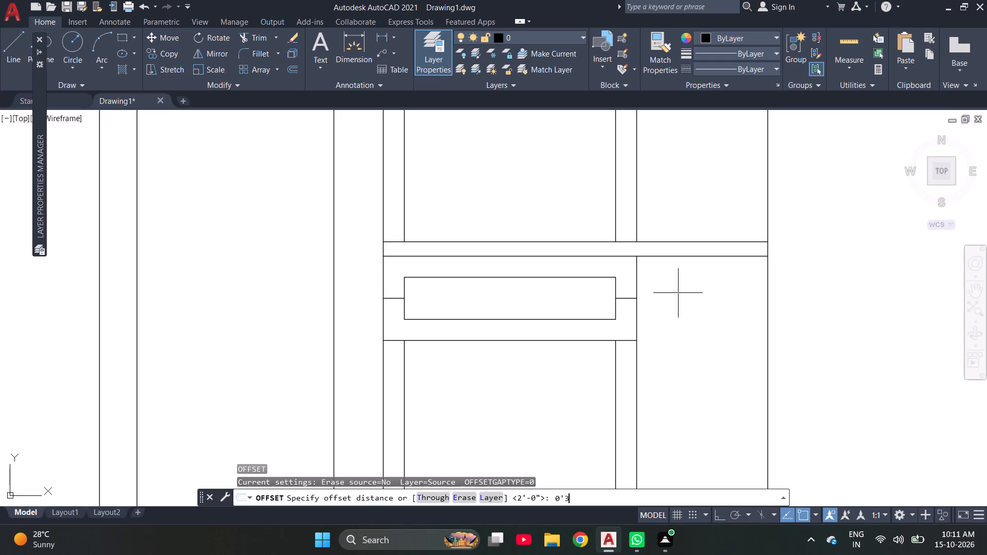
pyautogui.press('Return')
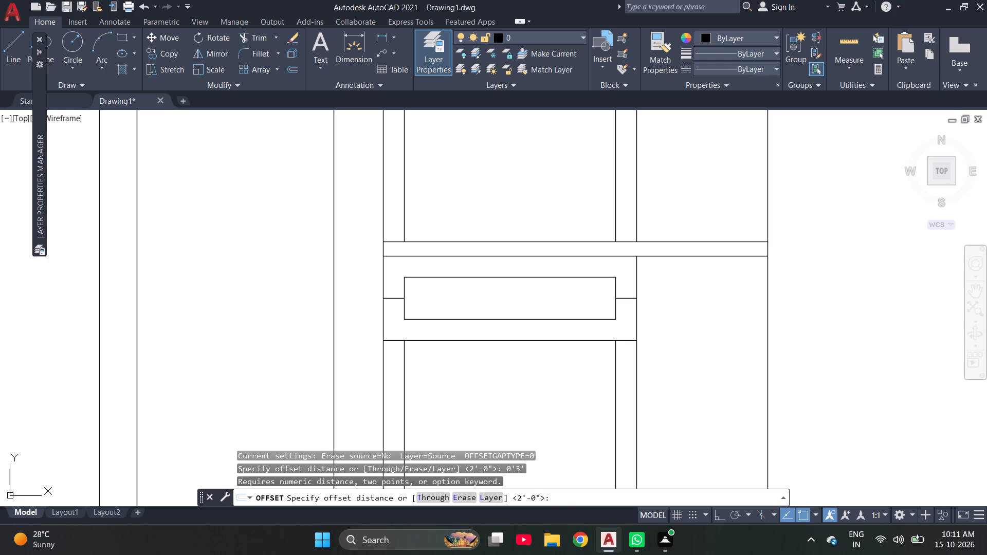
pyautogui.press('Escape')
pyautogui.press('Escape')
# Offset the vertical line just right of the inner rectangle 0'4" to the right.
pyautogui.write("O 0'")
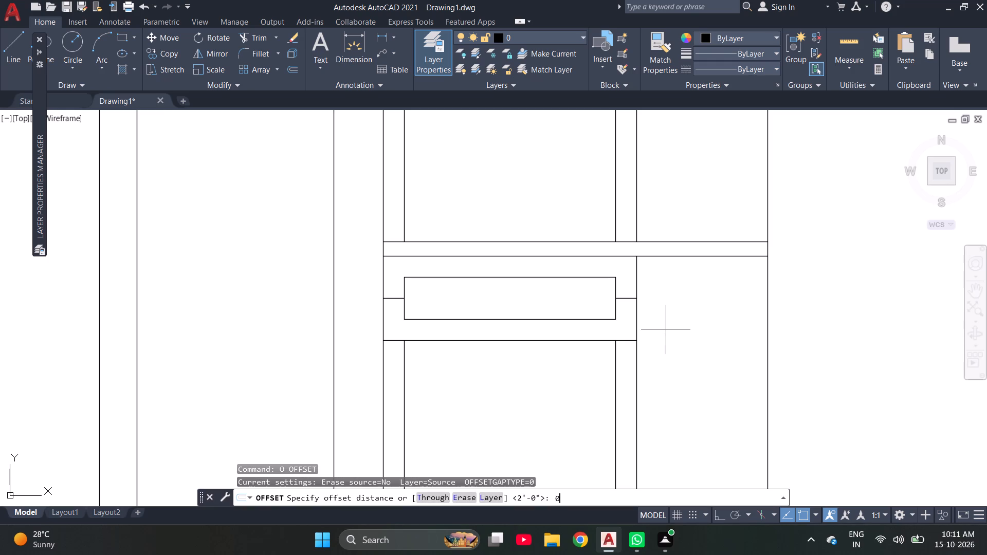
pyautogui.write('4"')
pyautogui.press('Return')
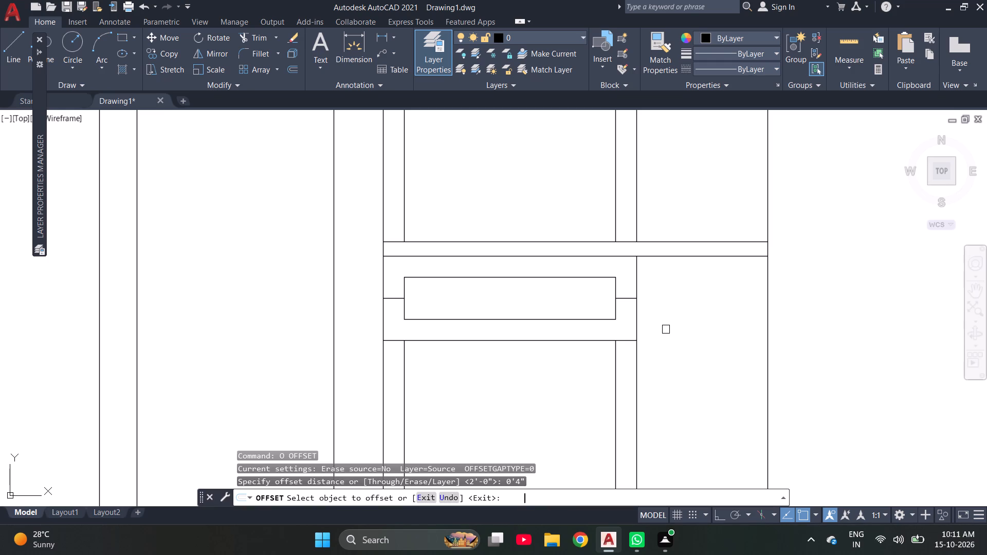
pyautogui.click(638, 335)
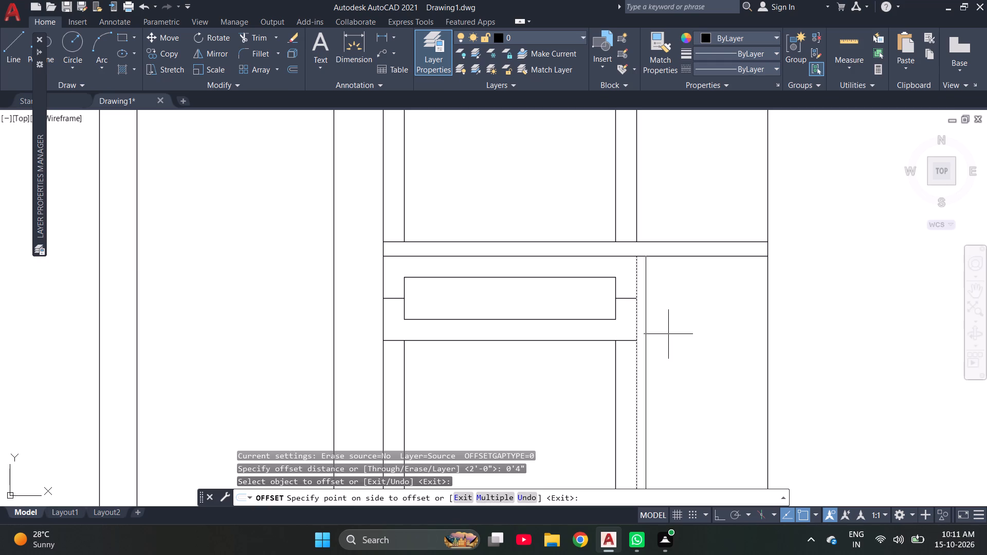
pyautogui.click(668, 334)
pyautogui.press('Escape')
pyautogui.press('Escape')
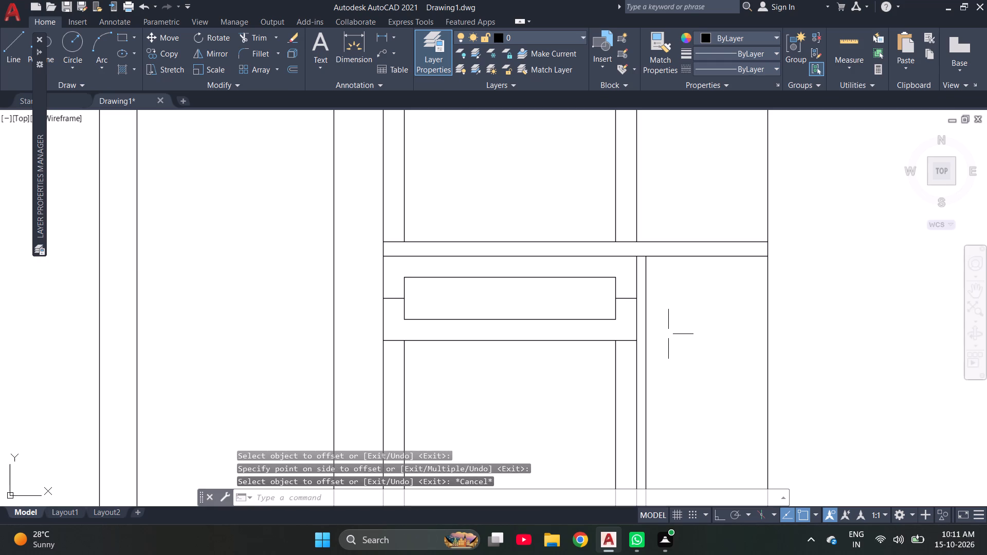
# Offset the new vertical line 1' further to the right, toward the far-right wall line.
pyautogui.press('o')
pyautogui.press('Return')
pyautogui.press('1')
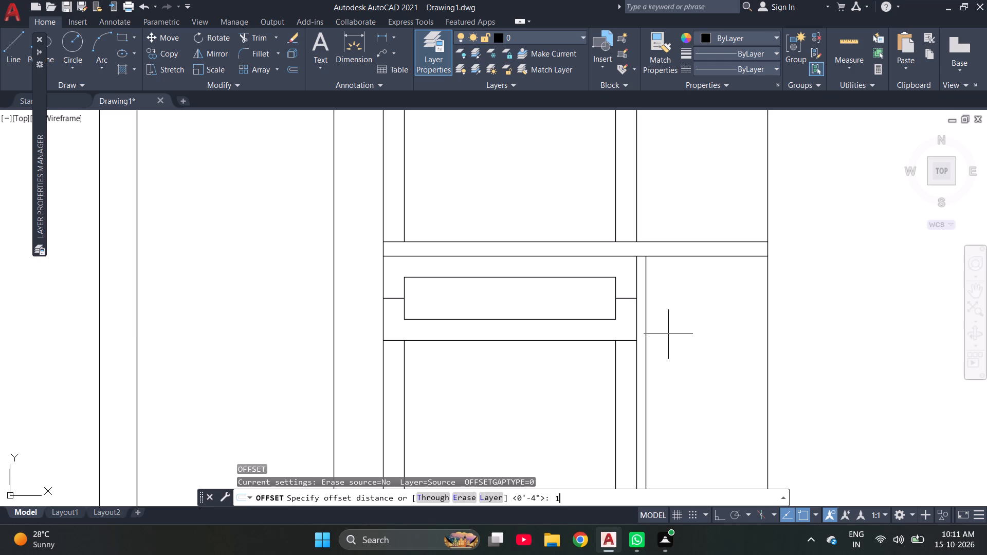
pyautogui.press("'")
pyautogui.press('Return')
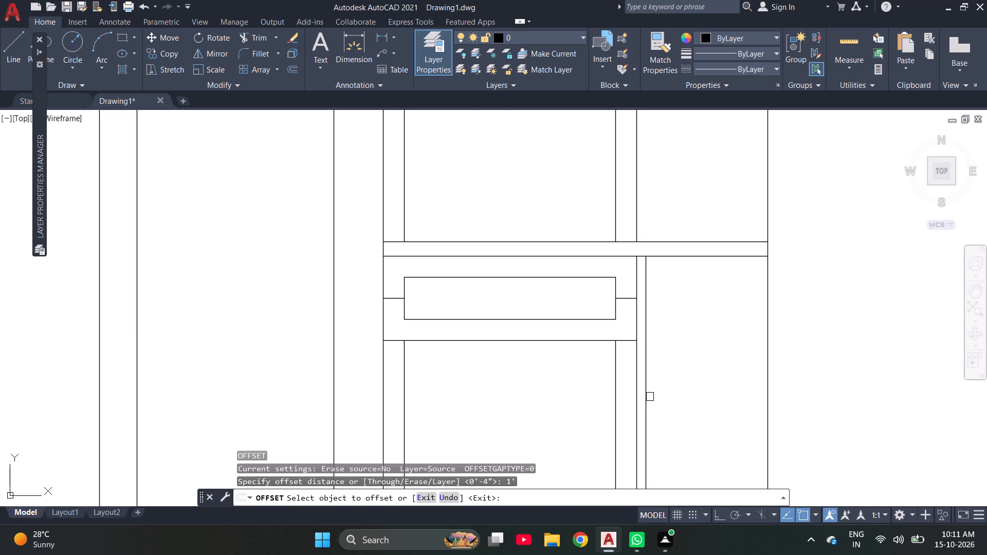
pyautogui.click(645, 404)
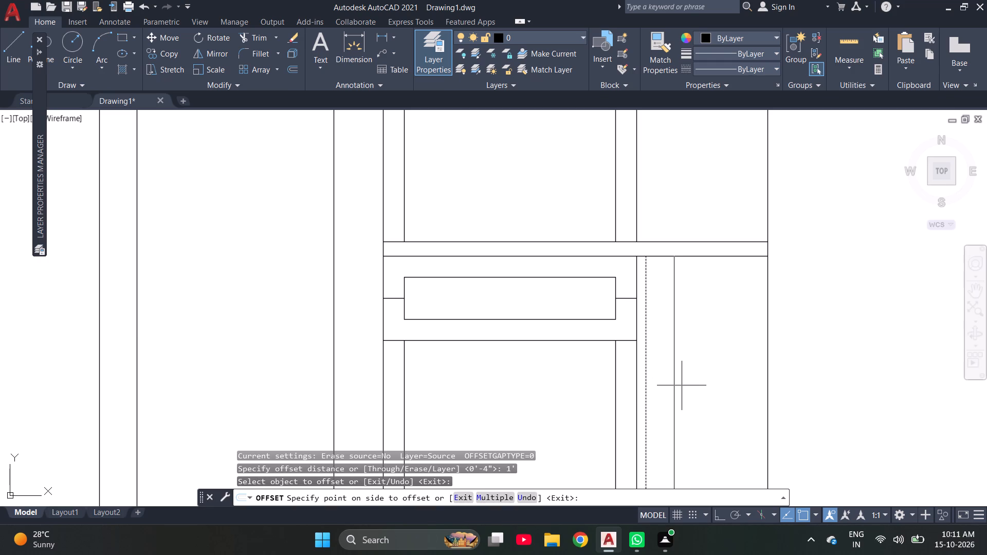
pyautogui.click(682, 385)
pyautogui.press('Escape')
pyautogui.press('Escape')
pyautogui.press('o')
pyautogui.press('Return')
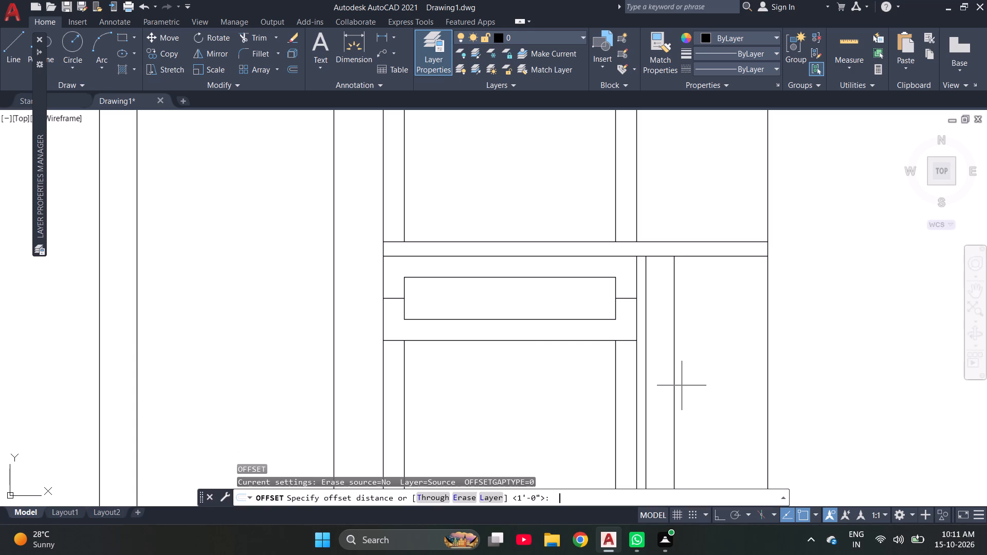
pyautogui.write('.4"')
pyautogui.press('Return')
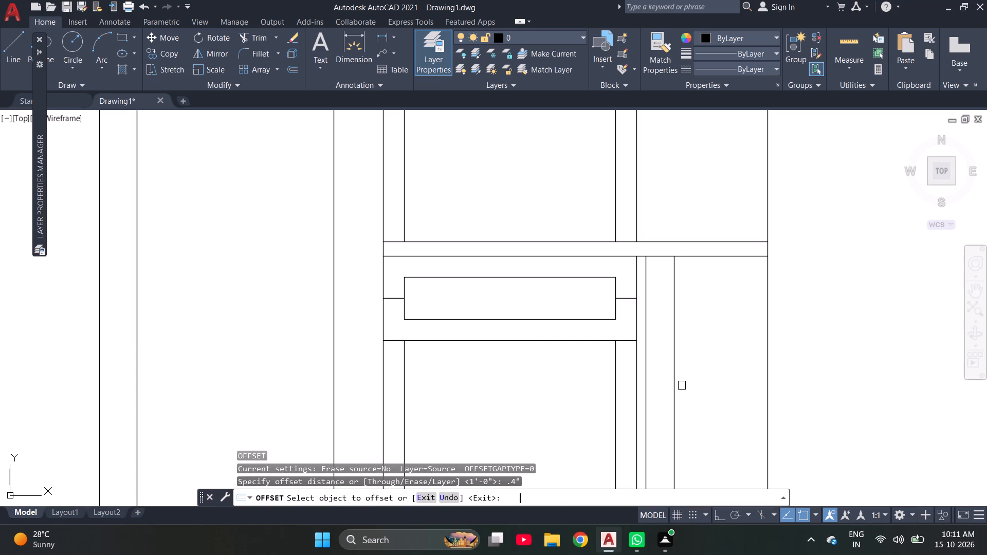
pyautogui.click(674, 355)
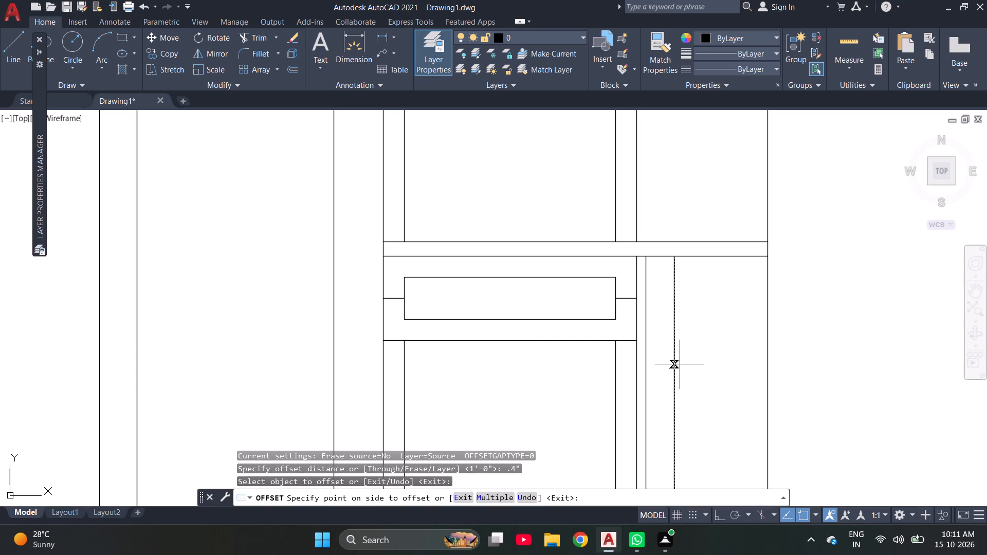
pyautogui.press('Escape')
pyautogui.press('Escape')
# Offset the rightmost of the new vertical lines 0'4" to the right to form a second narrow pair.
pyautogui.press('o')
pyautogui.press('Return')
pyautogui.press('0')
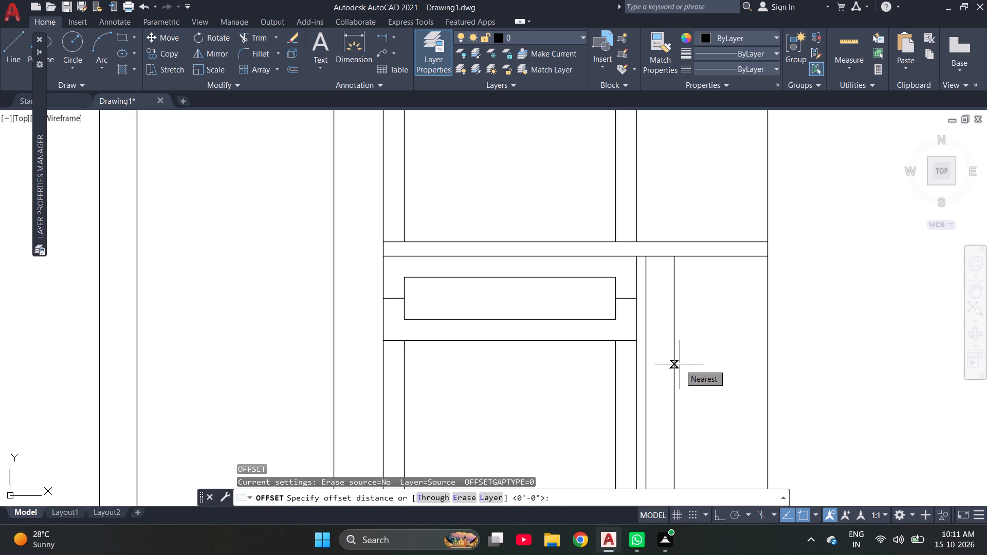
pyautogui.press("'")
pyautogui.write('4"')
pyautogui.press('Return')
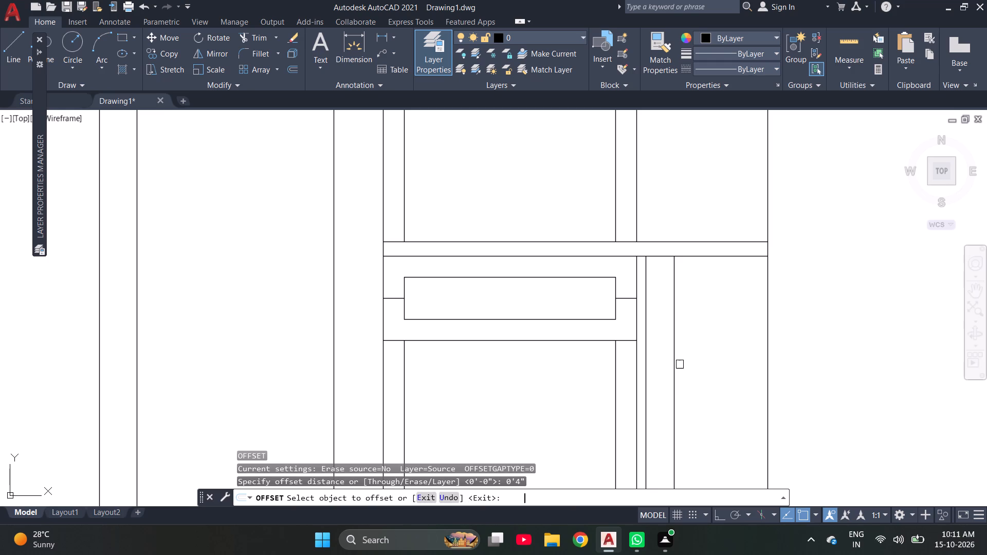
pyautogui.click(673, 369)
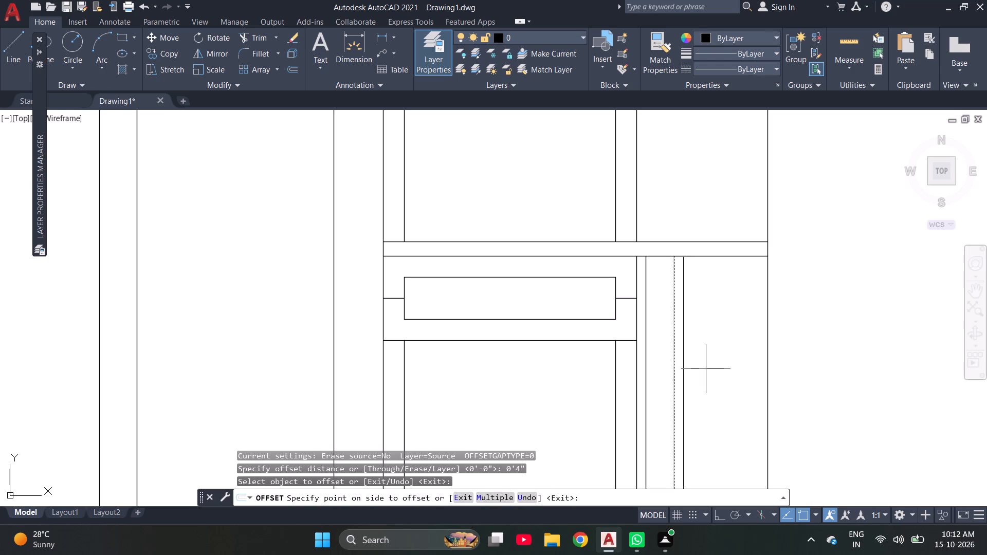
pyautogui.click(706, 368)
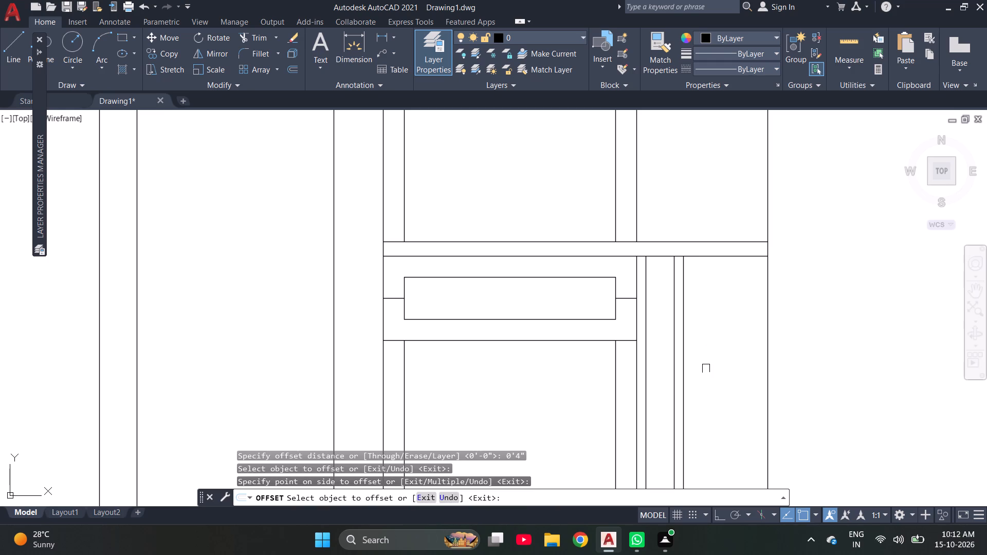
pyautogui.press('Escape')
pyautogui.press('Escape')
# Offset the right line of the second narrow pair 1' to the right.
pyautogui.press('o')
pyautogui.press('Return')
pyautogui.write("1'")
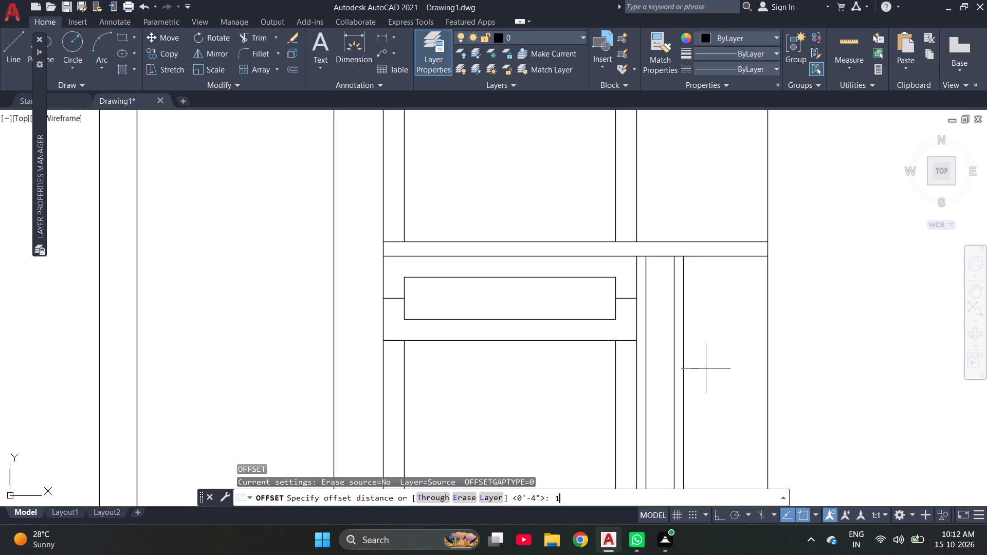
pyautogui.press('Return')
pyautogui.click(687, 404)
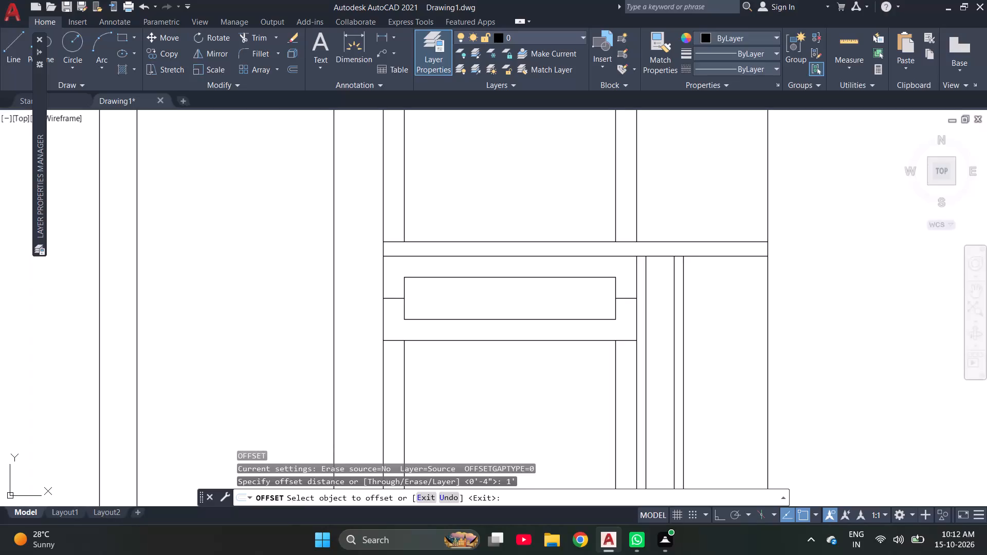
pyautogui.click(738, 396)
pyautogui.press('Escape')
pyautogui.press('Escape')
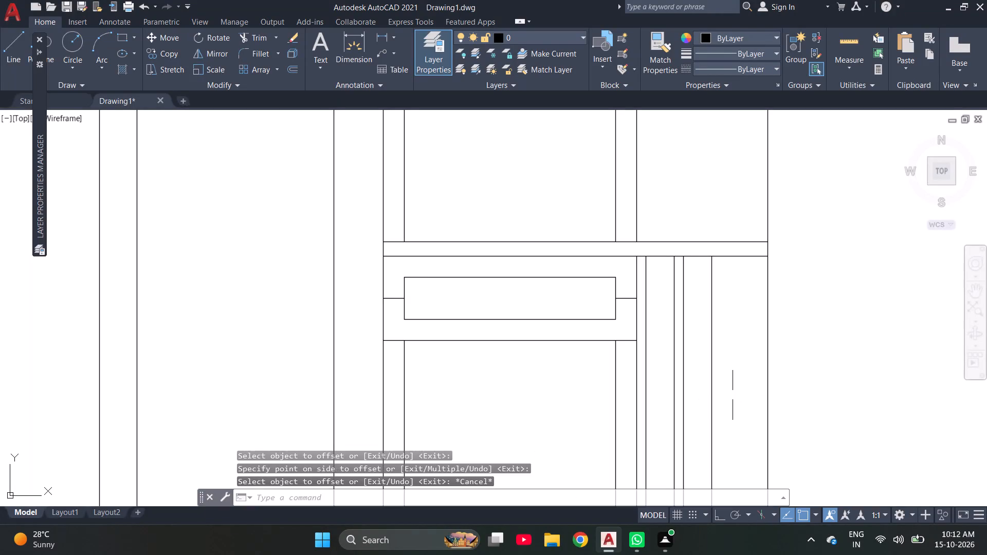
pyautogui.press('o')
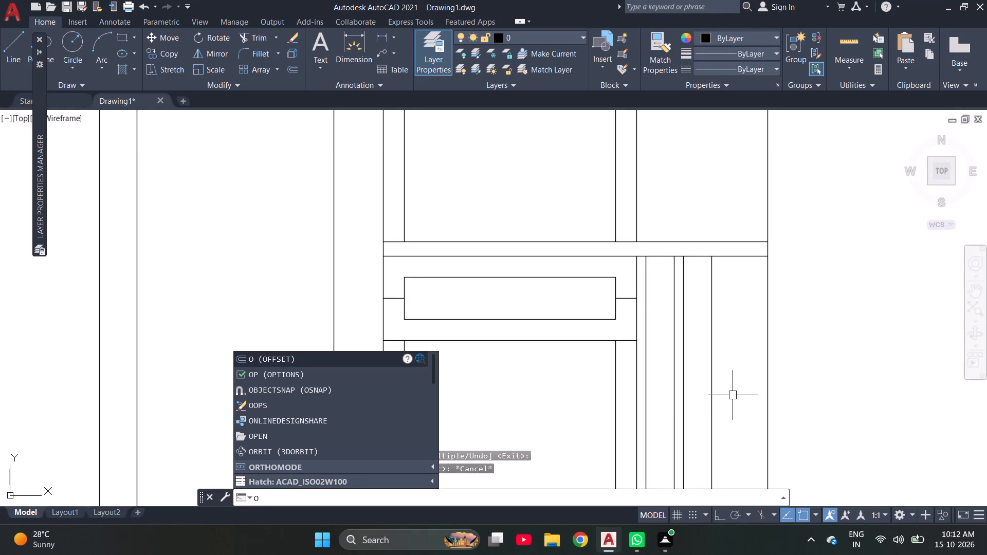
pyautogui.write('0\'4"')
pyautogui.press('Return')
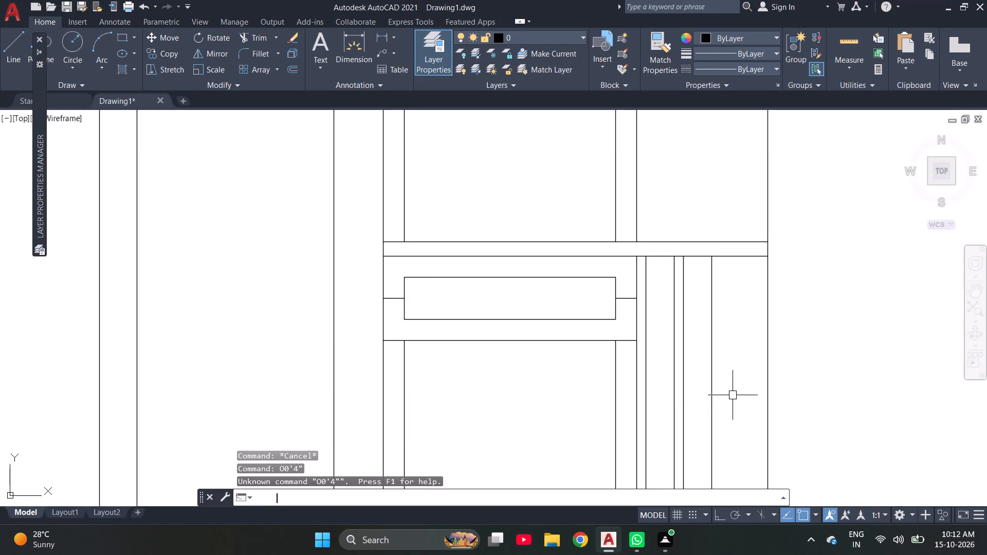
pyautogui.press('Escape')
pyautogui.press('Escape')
# Offset the newest vertical line 0'4" to the right to form a third narrow pair.
pyautogui.press('o')
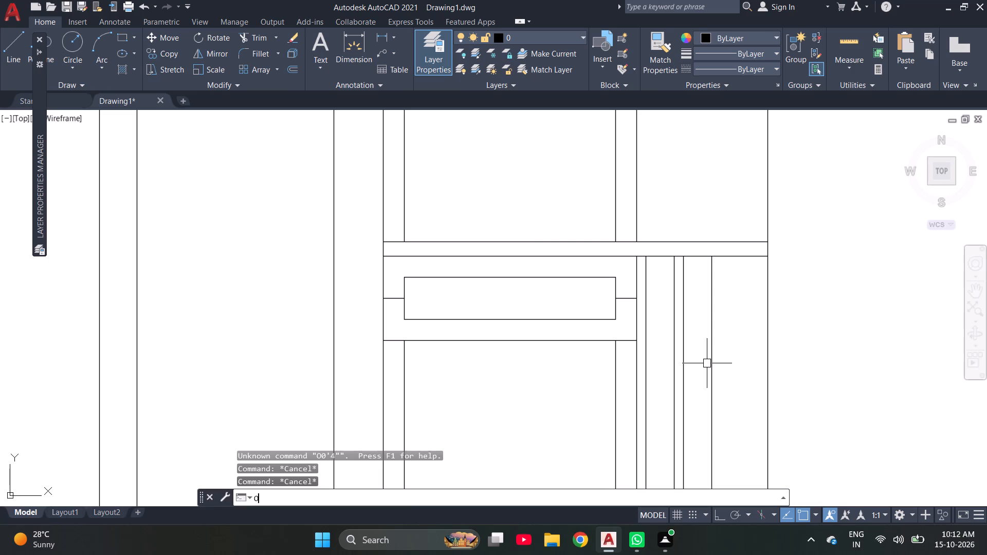
pyautogui.press('Return')
pyautogui.write('0\'4"')
pyautogui.press('Return')
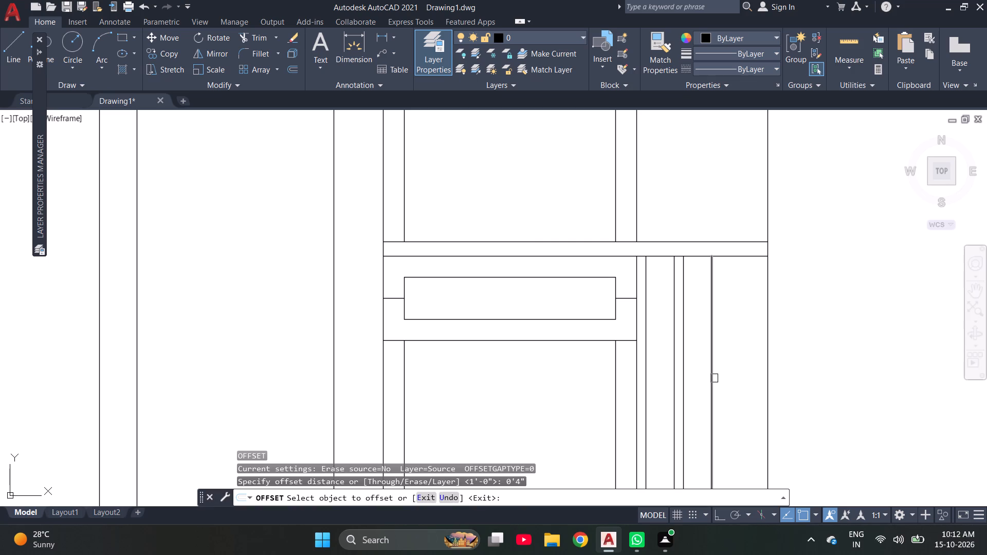
pyautogui.click(714, 378)
pyautogui.click(724, 379)
pyautogui.press('Escape')
pyautogui.press('Escape')
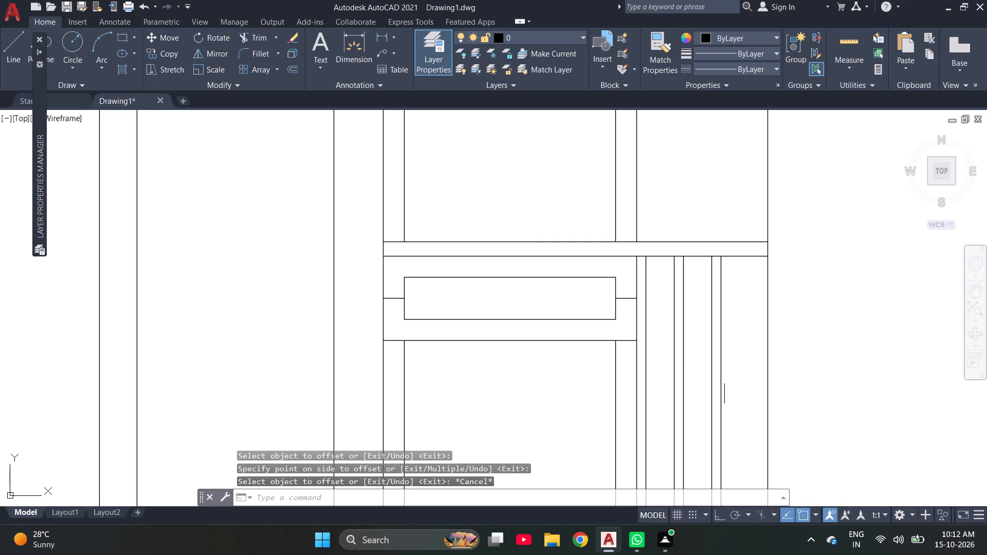
# Offset the right line of the third narrow pair 1' to the right, toward the far-right wall line.
pyautogui.press('Escape')
pyautogui.press('Escape')
pyautogui.press('Escape')
pyautogui.press('Escape')
pyautogui.press('Escape')
pyautogui.press('Escape')
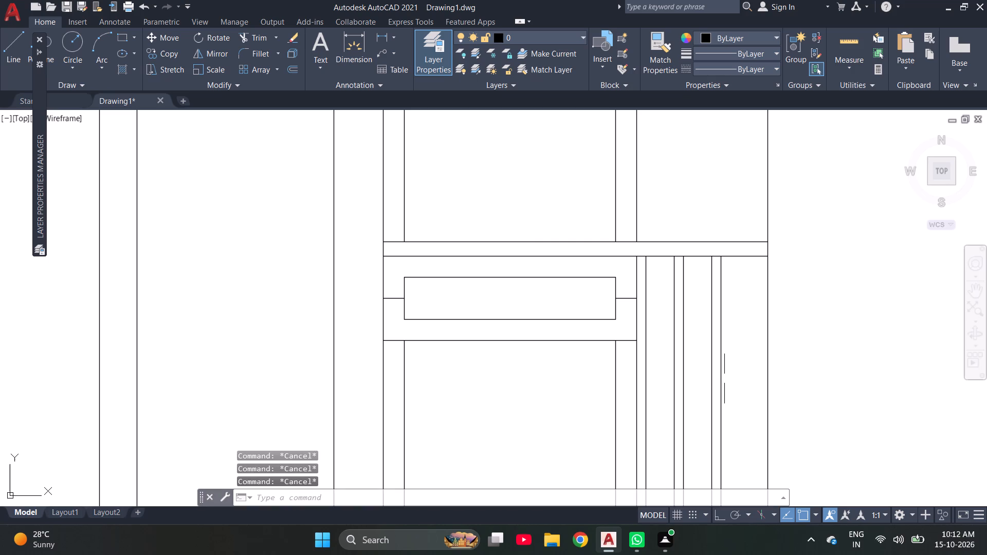
pyautogui.press('o')
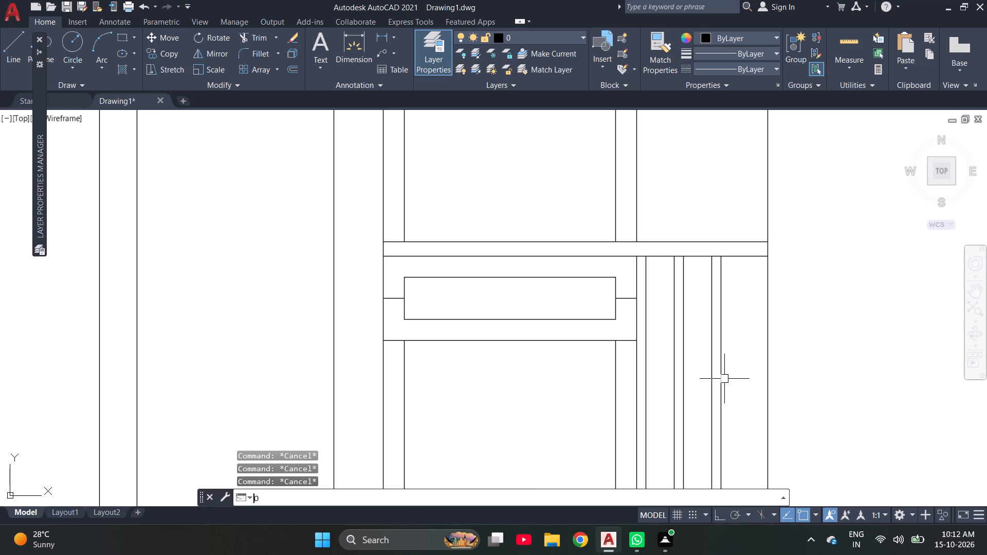
pyautogui.press('Return')
pyautogui.write('1;')
pyautogui.press('BackSpace')
pyautogui.press("'")
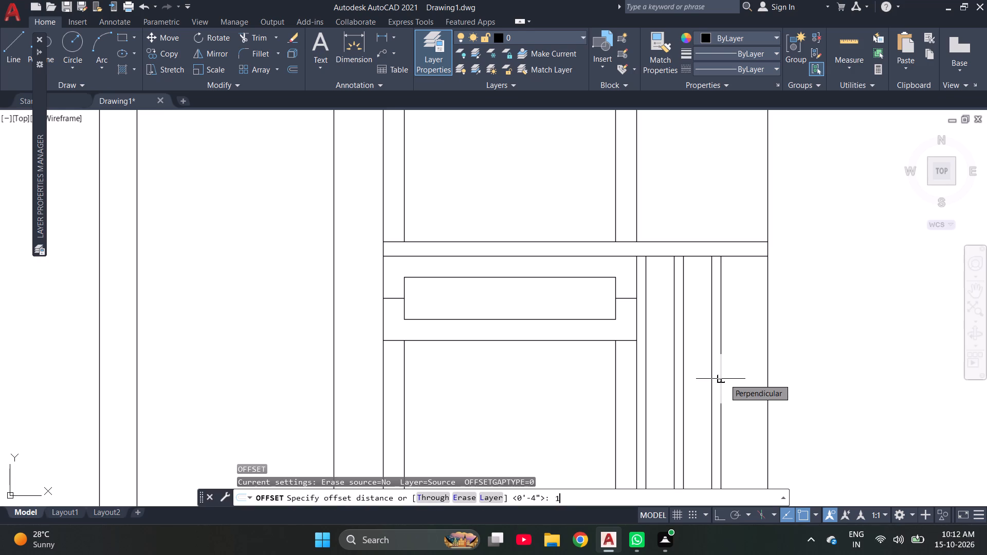
pyautogui.press('Return')
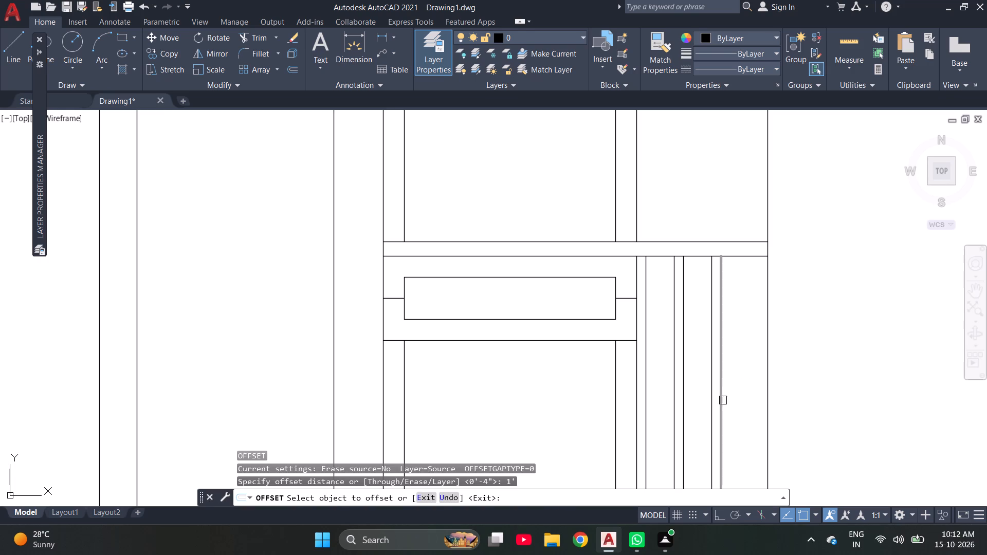
pyautogui.click(723, 400)
pyautogui.click(753, 396)
pyautogui.press('Escape')
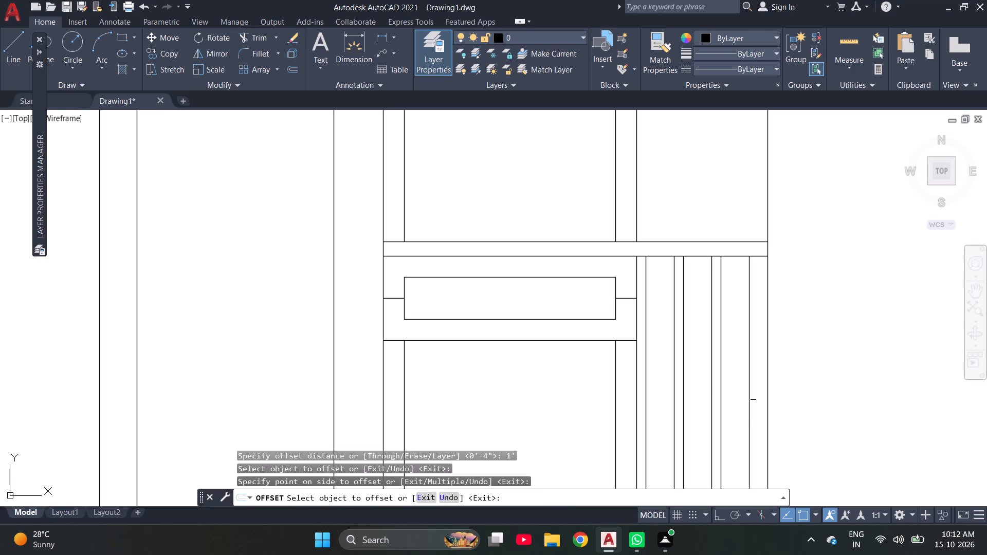
pyautogui.press('Escape')
pyautogui.press('Escape')
# Offset the newest vertical line 0'4" to the right to form a fourth narrow pair.
pyautogui.scroll(-2, 485, 336)
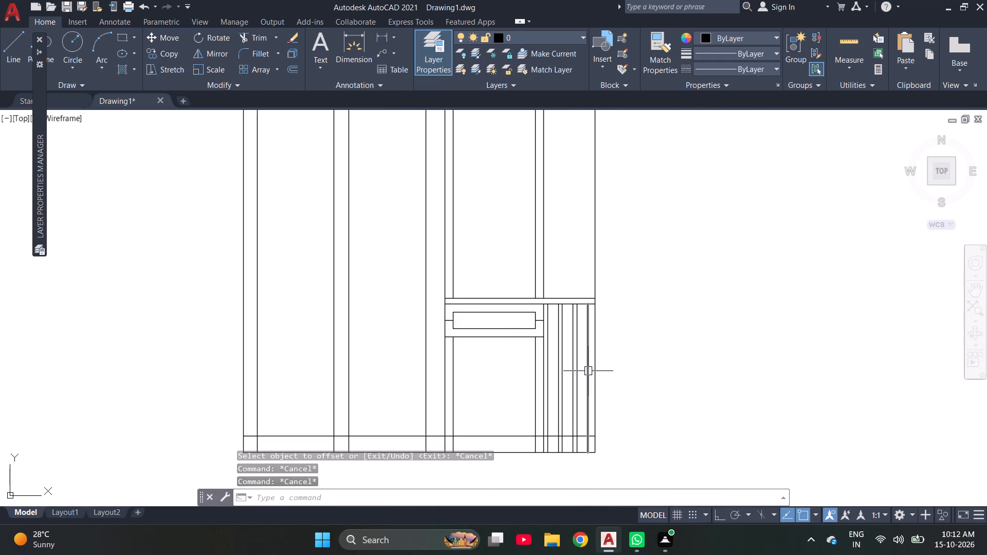
pyautogui.scroll(4, 590, 373)
pyautogui.press('Escape')
pyautogui.press('Escape')
pyautogui.press('o')
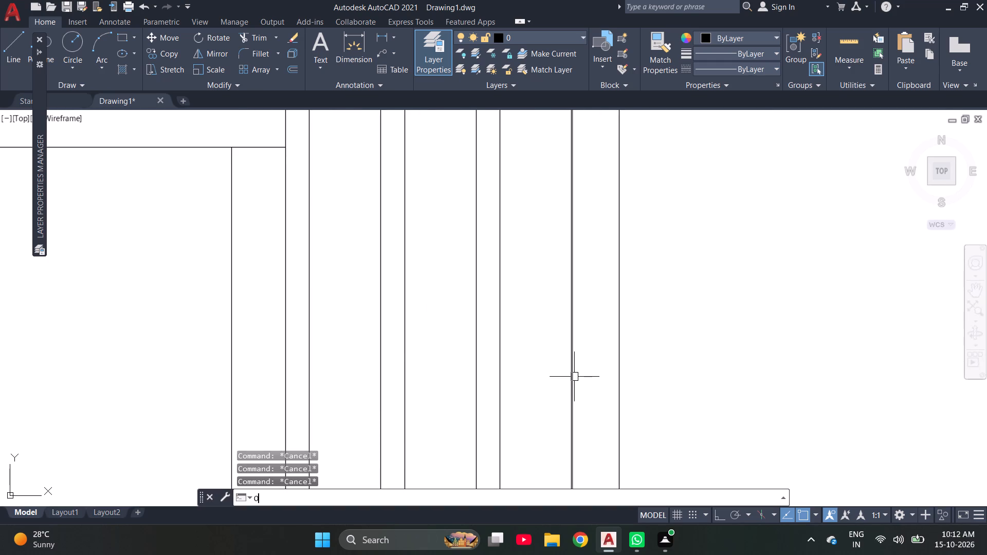
pyautogui.press('Return')
pyautogui.press('4')
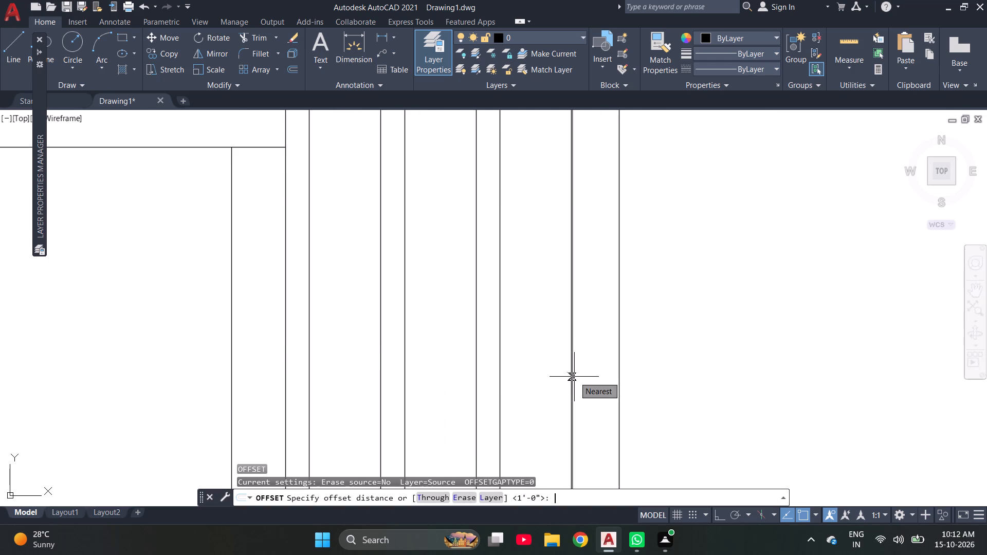
pyautogui.press('BackSpace')
pyautogui.write('0\'4"')
pyautogui.press('Return')
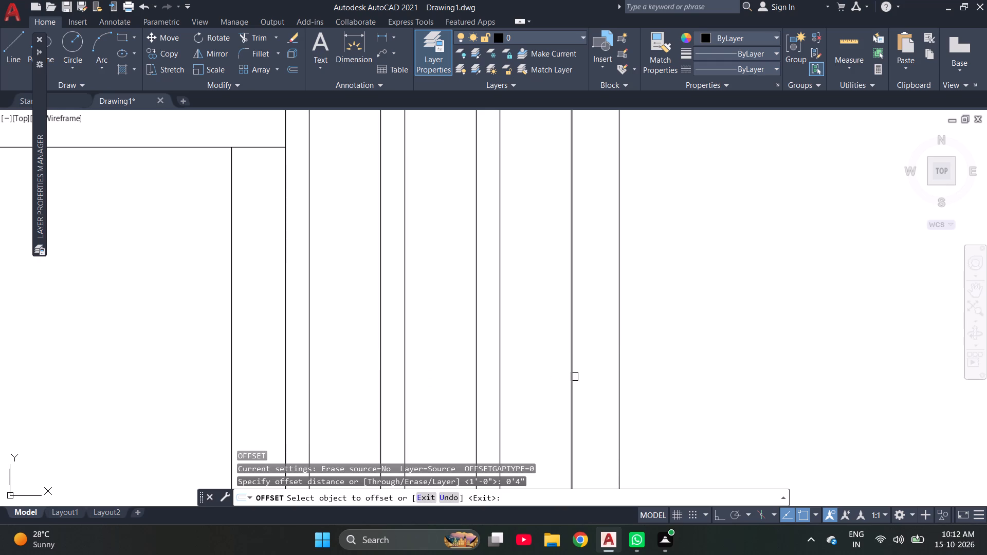
pyautogui.click(570, 372)
pyautogui.click(608, 373)
pyautogui.scroll(-5, 579, 383)
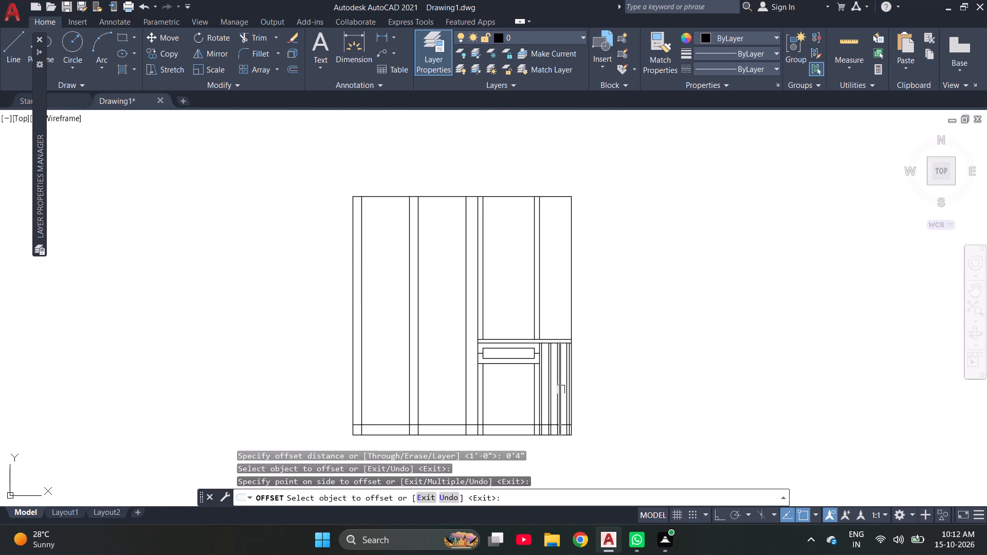
pyautogui.press('Escape')
pyautogui.press('Escape')
# Trim the lower ends of all the narrow vertical pairs where they cross the bottom wall strip.
pyautogui.scroll(4, 561, 460)
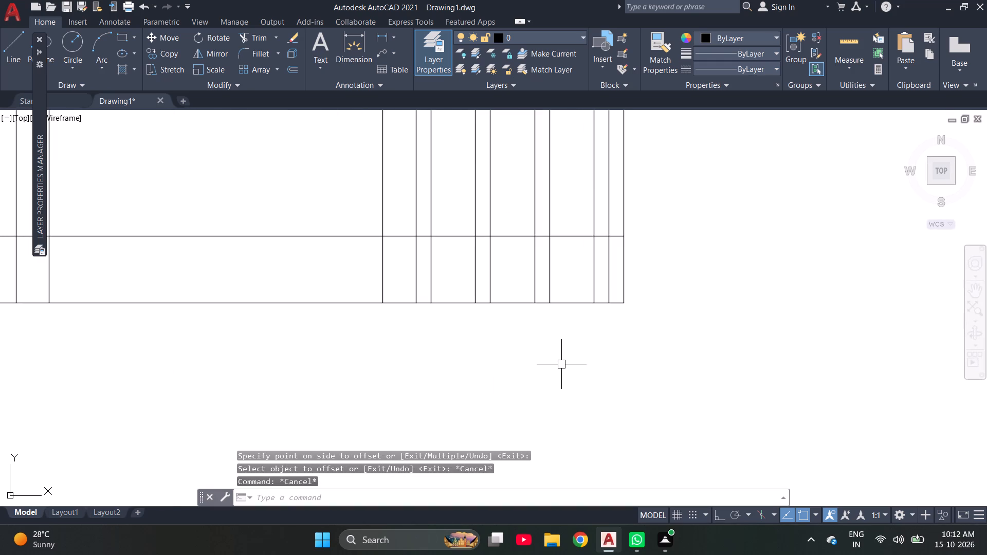
pyautogui.press('Escape')
pyautogui.press('Escape')
pyautogui.write('TR')
pyautogui.press('space')
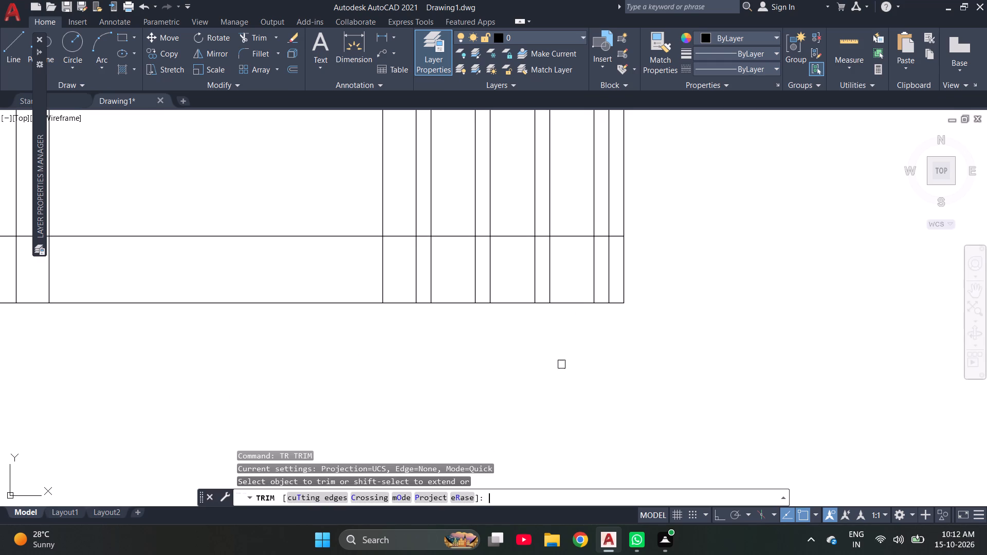
pyautogui.moveTo(612, 277); pyautogui.dragTo(440, 287)
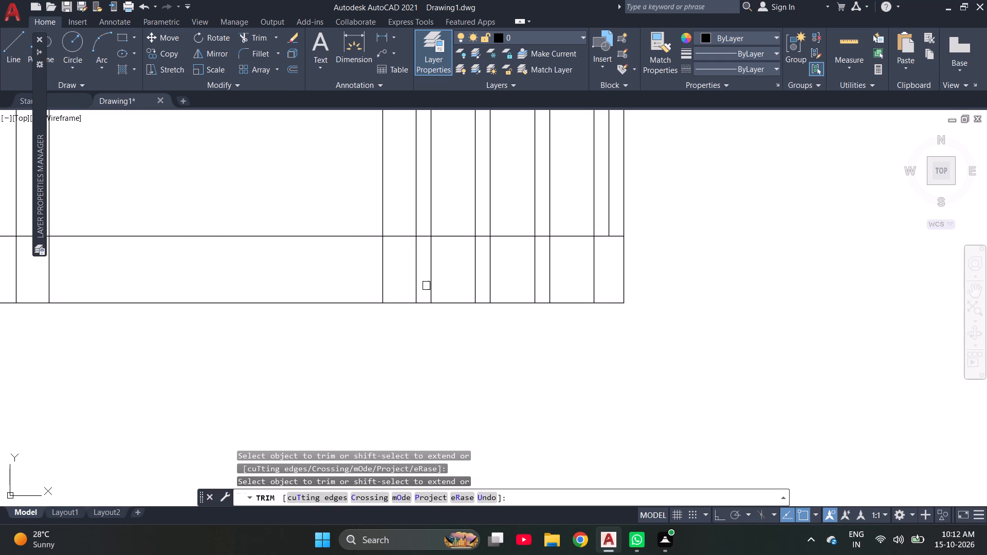
pyautogui.click(401, 265)
pyautogui.click(599, 272)
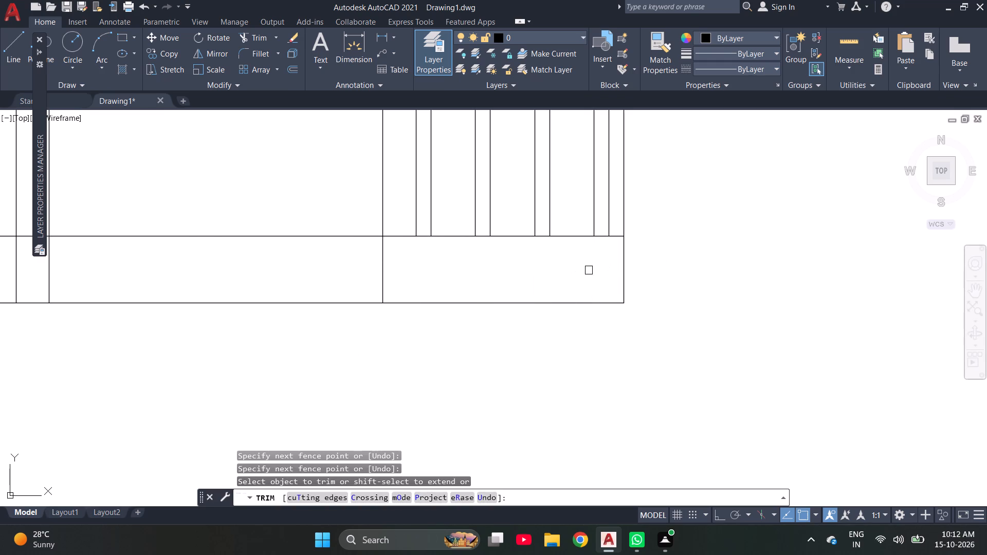
# Trim away the vertical line below the small rectangle's left edge, from the horizontal line beneath it to the plan's bottom edge.
pyautogui.scroll(-2, 518, 281)
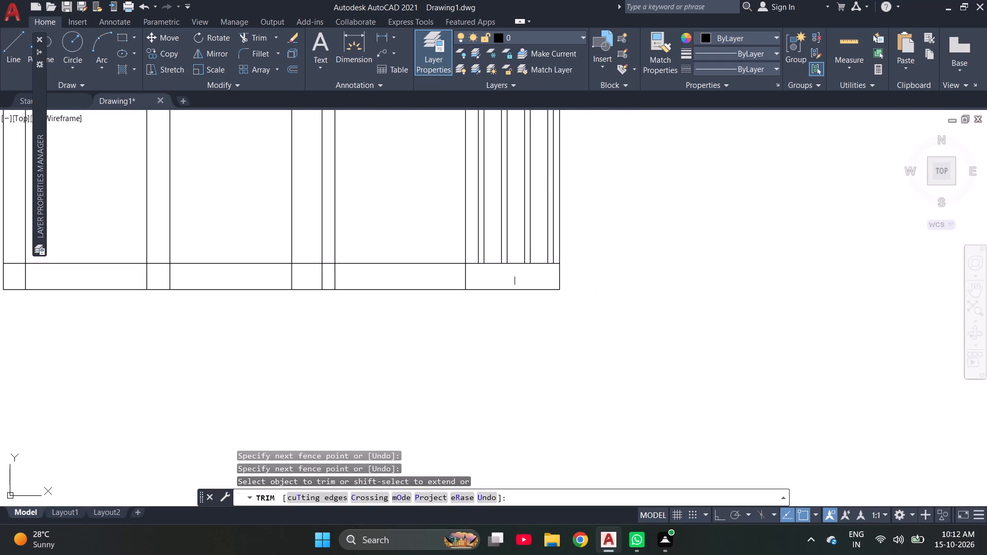
pyautogui.scroll(-1, 397, 287)
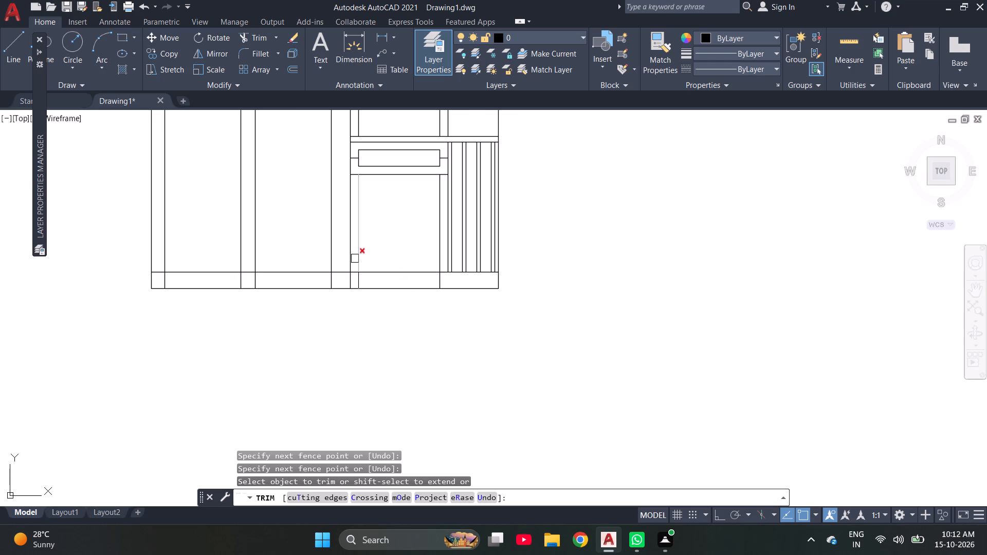
pyautogui.click(360, 284)
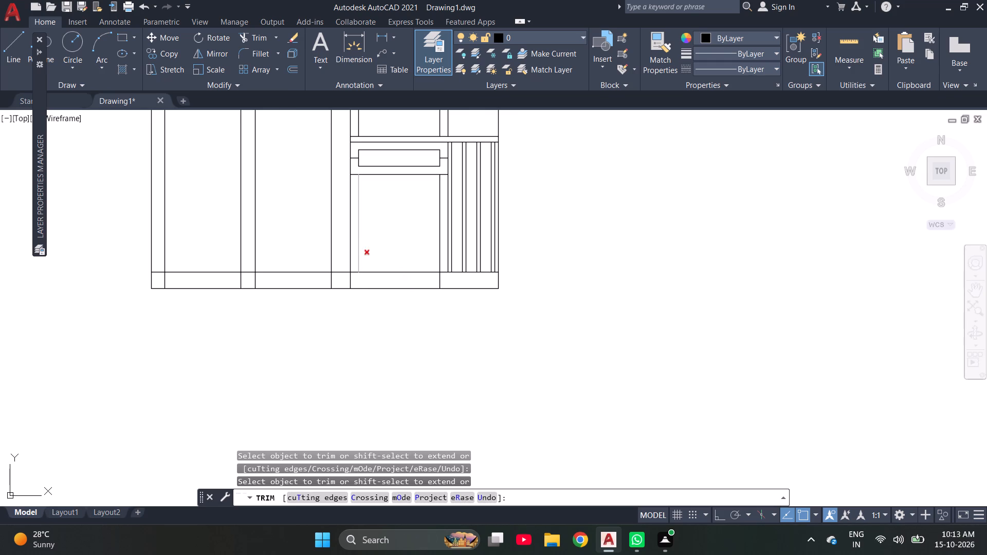
pyautogui.click(359, 235)
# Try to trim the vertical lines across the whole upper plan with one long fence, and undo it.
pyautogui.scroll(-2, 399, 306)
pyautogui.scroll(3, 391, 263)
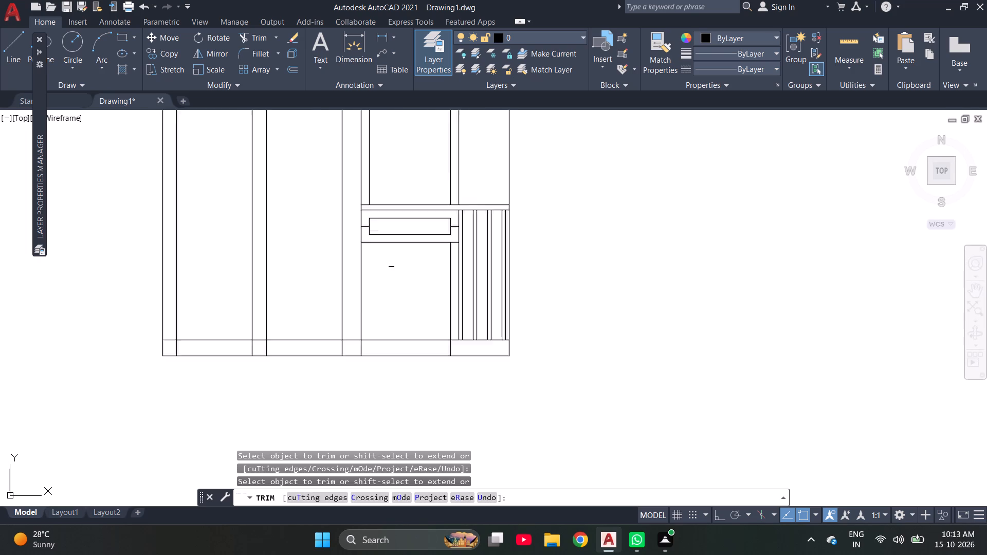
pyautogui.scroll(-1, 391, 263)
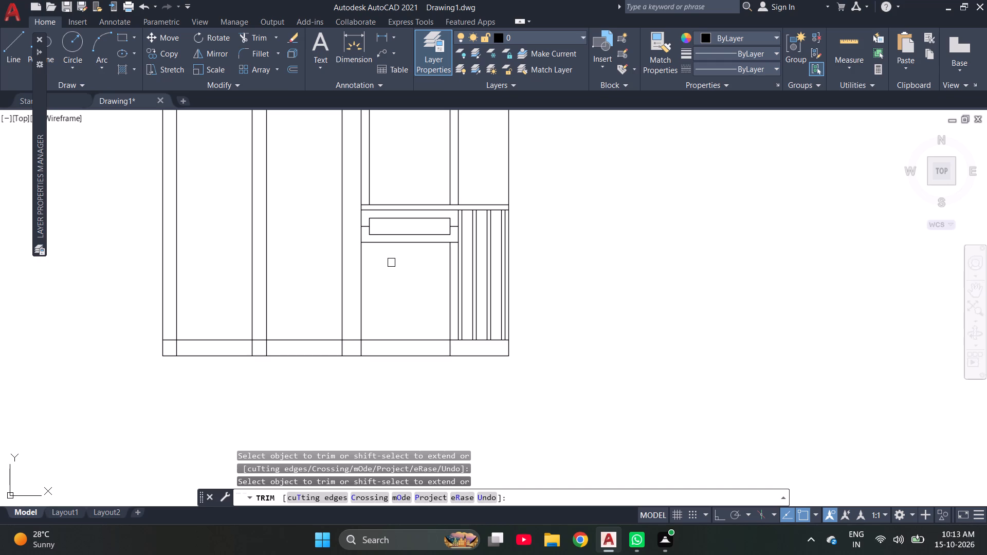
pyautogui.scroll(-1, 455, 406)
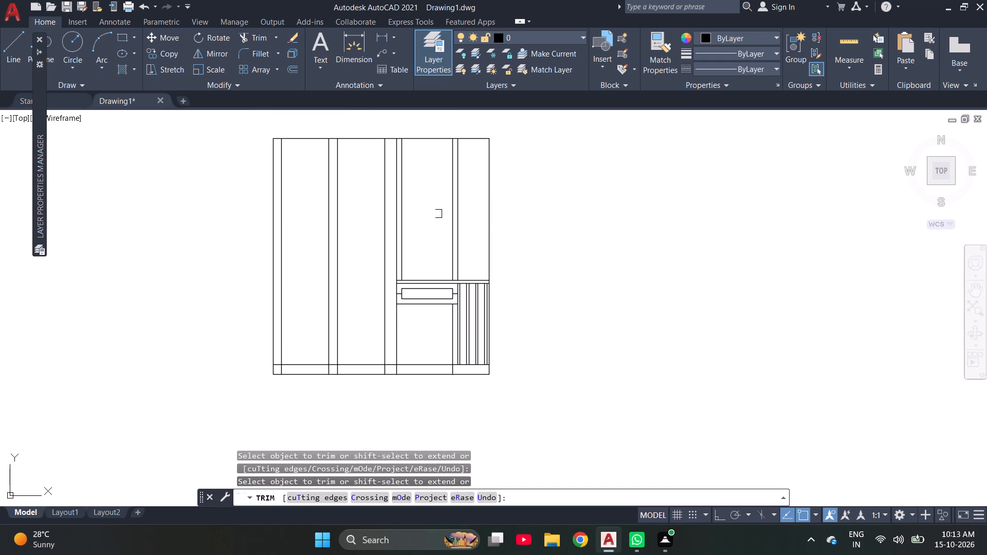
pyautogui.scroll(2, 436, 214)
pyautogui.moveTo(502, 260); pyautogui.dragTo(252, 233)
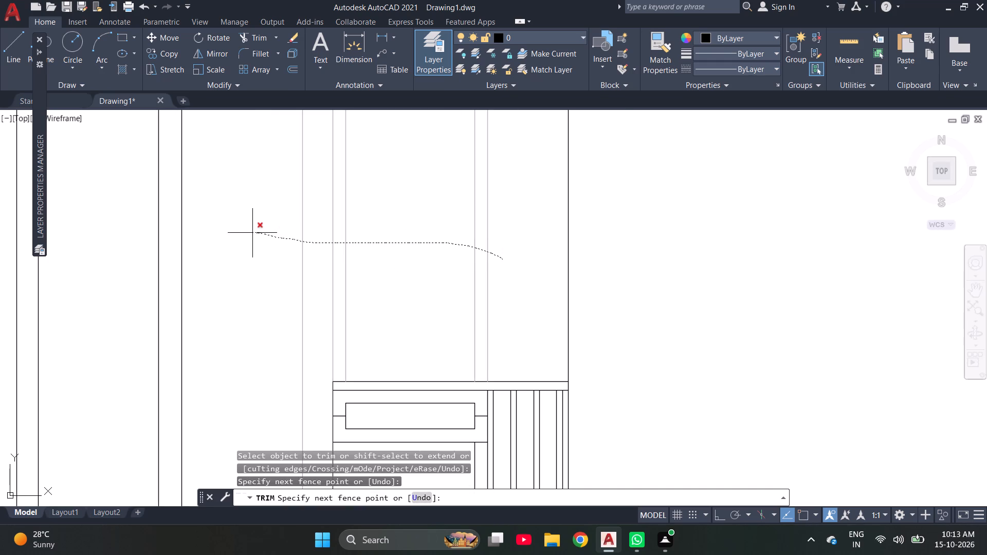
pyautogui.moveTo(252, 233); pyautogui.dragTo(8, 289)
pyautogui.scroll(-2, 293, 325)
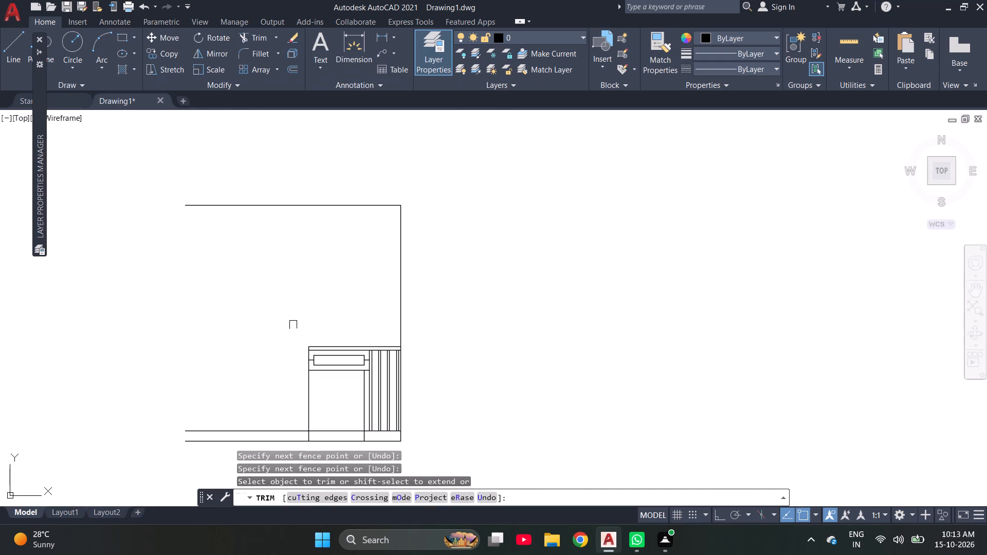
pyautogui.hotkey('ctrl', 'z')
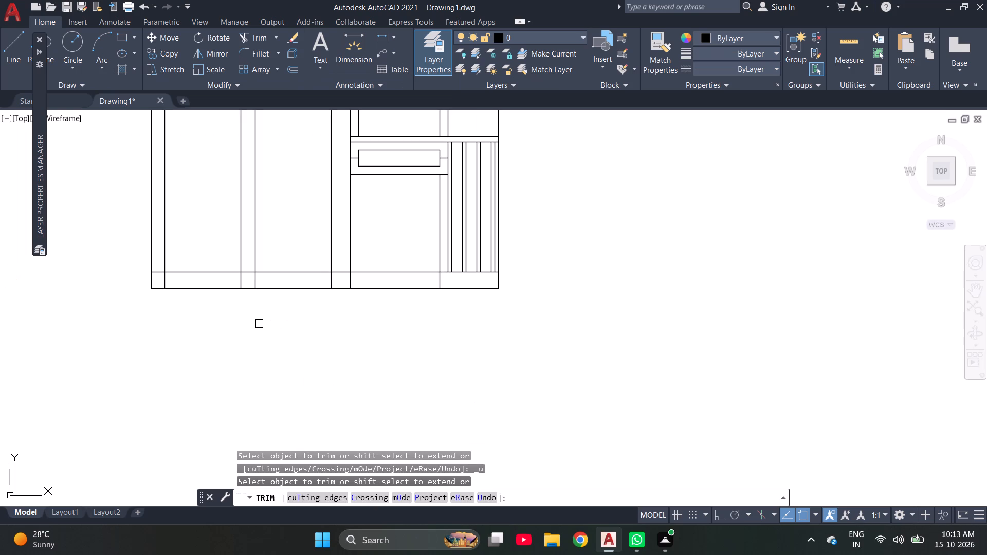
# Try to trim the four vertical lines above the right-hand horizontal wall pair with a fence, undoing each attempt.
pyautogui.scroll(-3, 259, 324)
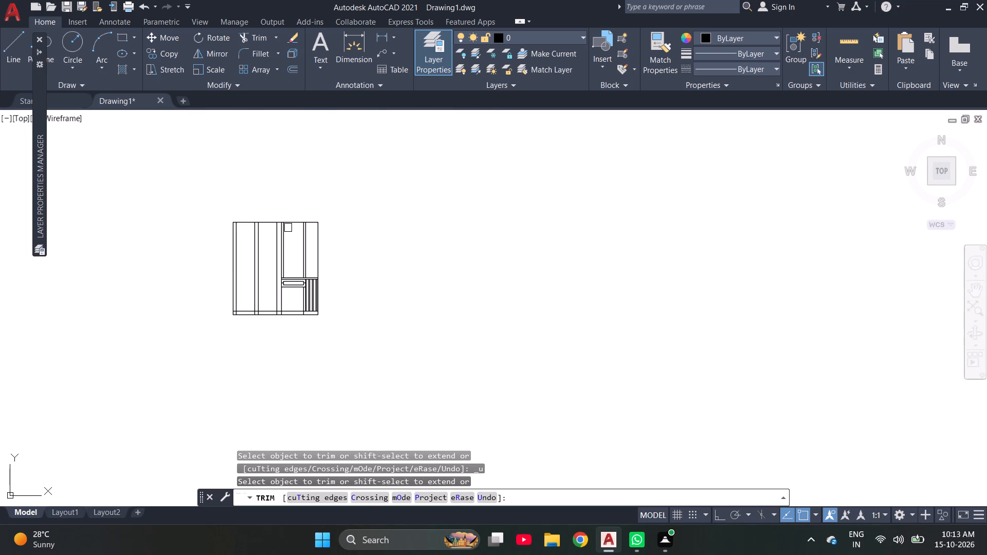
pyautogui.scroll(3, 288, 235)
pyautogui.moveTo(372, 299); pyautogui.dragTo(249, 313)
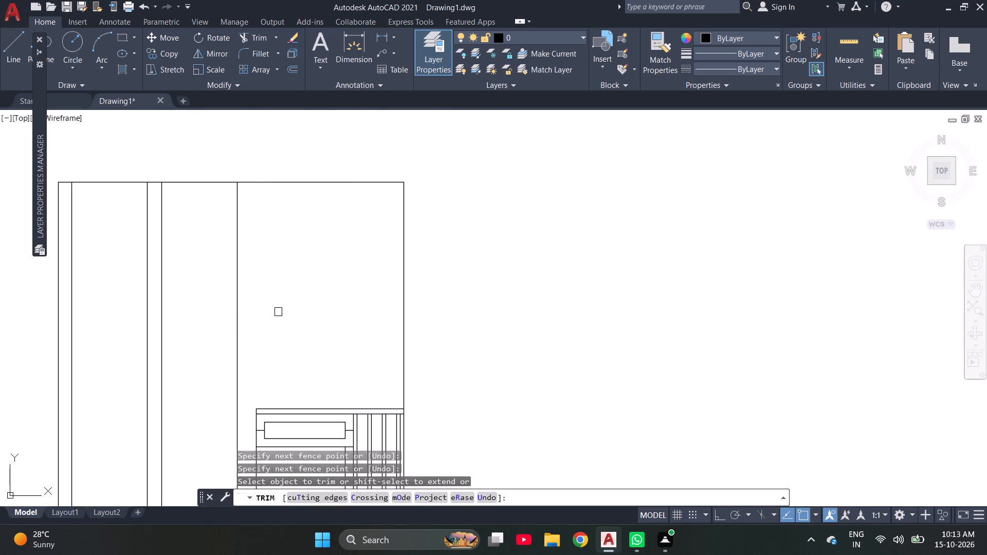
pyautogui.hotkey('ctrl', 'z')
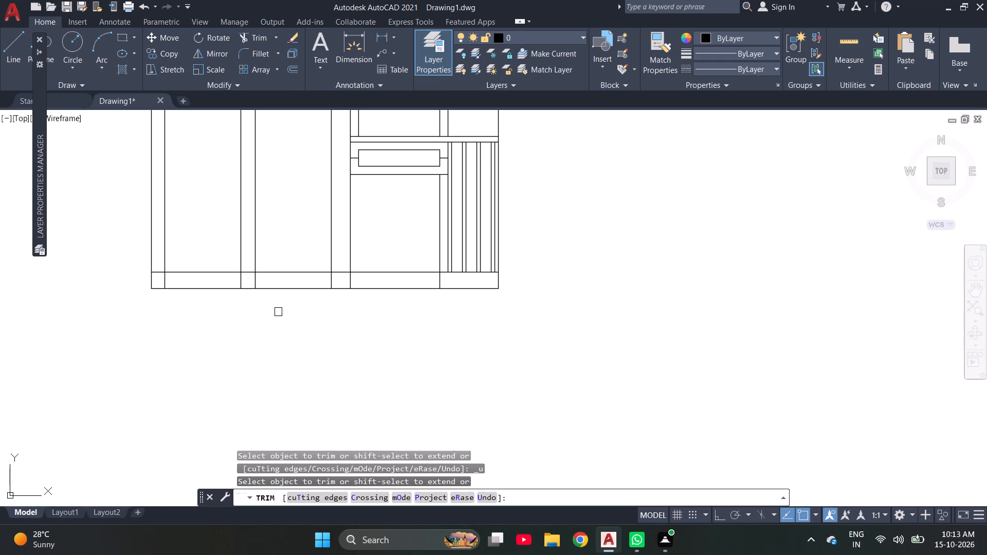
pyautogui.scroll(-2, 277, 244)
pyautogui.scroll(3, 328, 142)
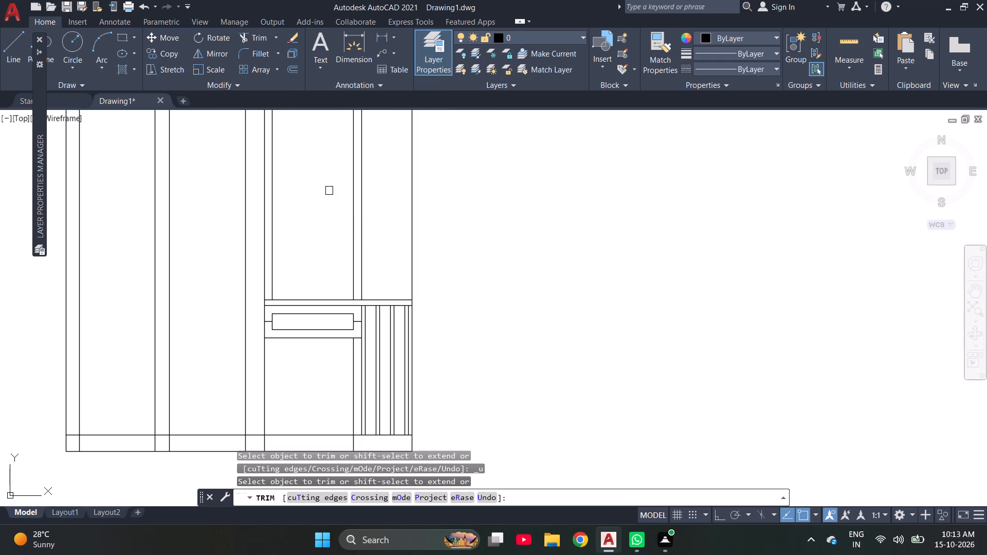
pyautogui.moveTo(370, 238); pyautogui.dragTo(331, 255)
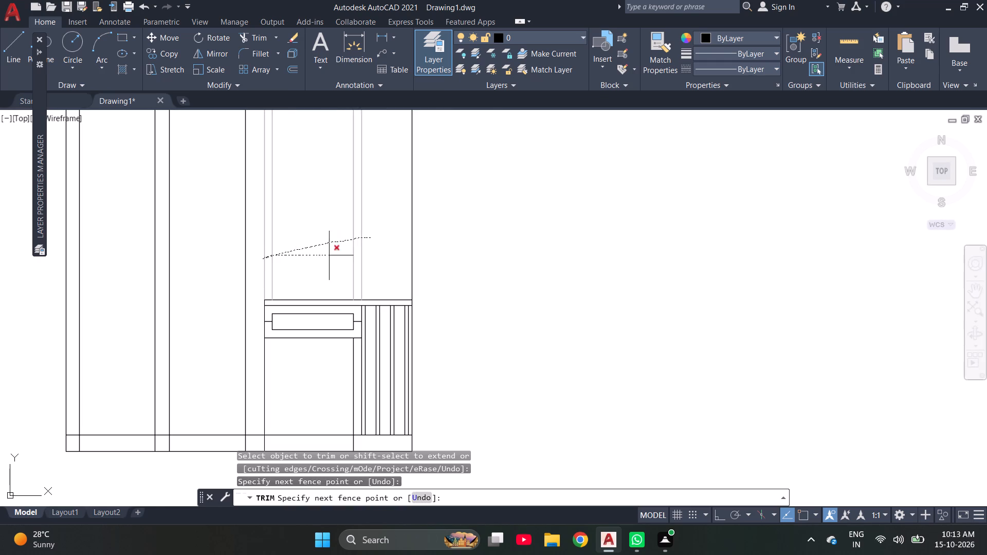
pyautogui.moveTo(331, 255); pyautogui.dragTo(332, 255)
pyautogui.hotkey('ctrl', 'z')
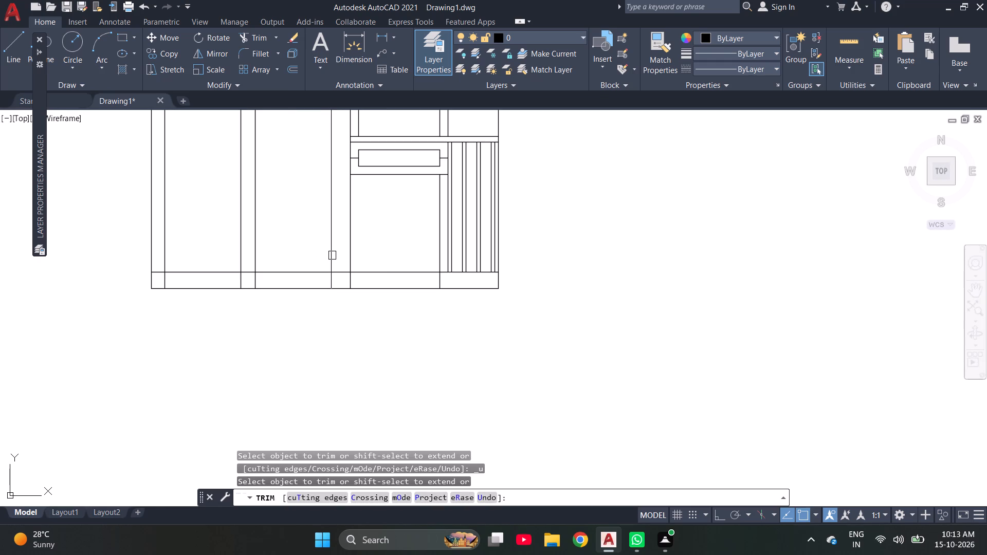
# Trim away the three inner vertical lines above the right-hand horizontal wall pair, keeping the line at the pair's left end.
pyautogui.scroll(-3, 332, 255)
pyautogui.scroll(3, 359, 177)
pyautogui.moveTo(364, 298); pyautogui.dragTo(341, 306)
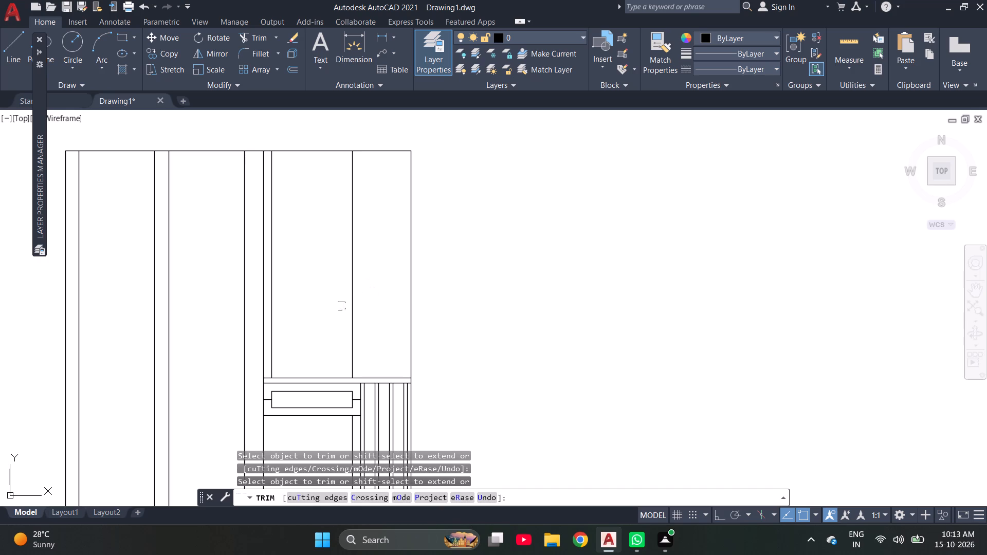
pyautogui.moveTo(341, 306); pyautogui.dragTo(276, 330)
pyautogui.click(275, 335)
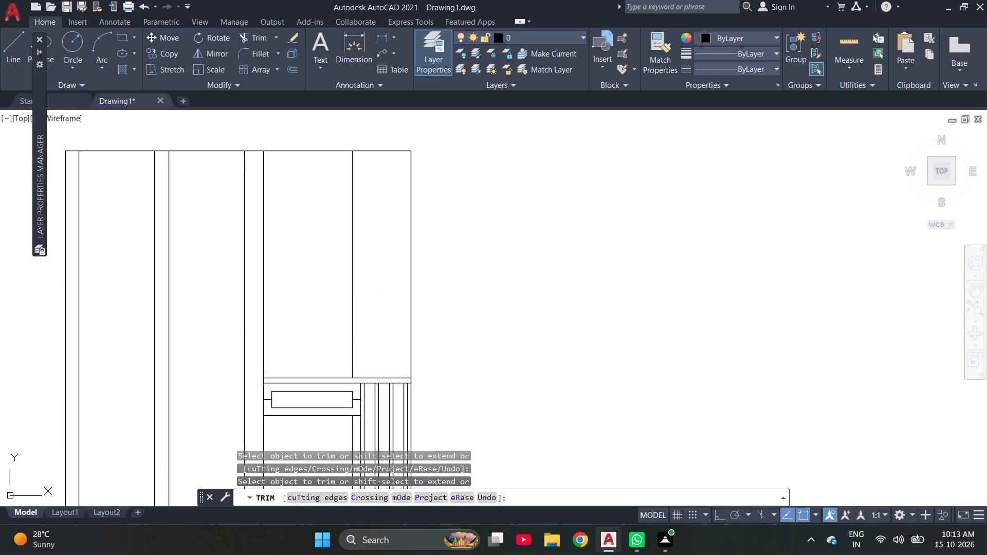
pyautogui.click(354, 334)
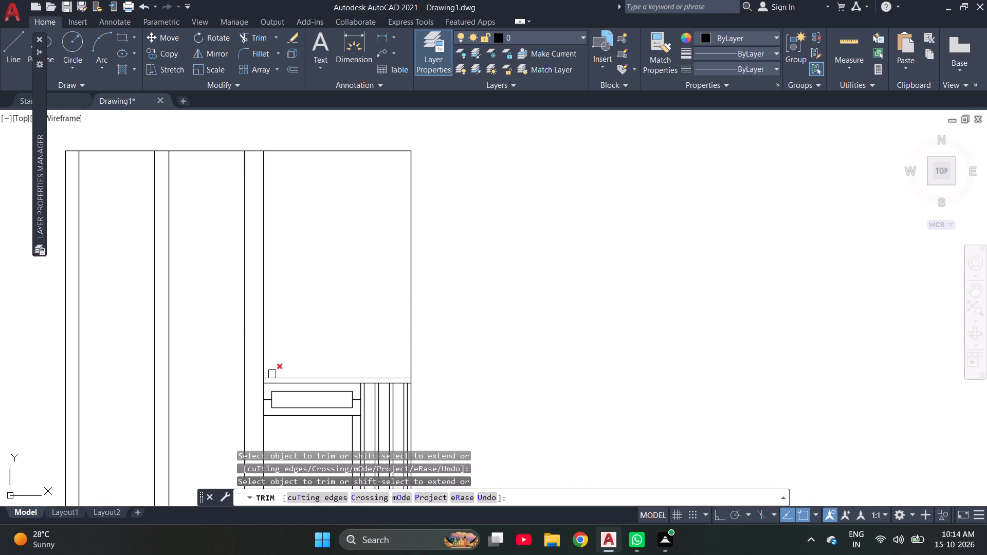
pyautogui.press('Escape')
pyautogui.press('Escape')
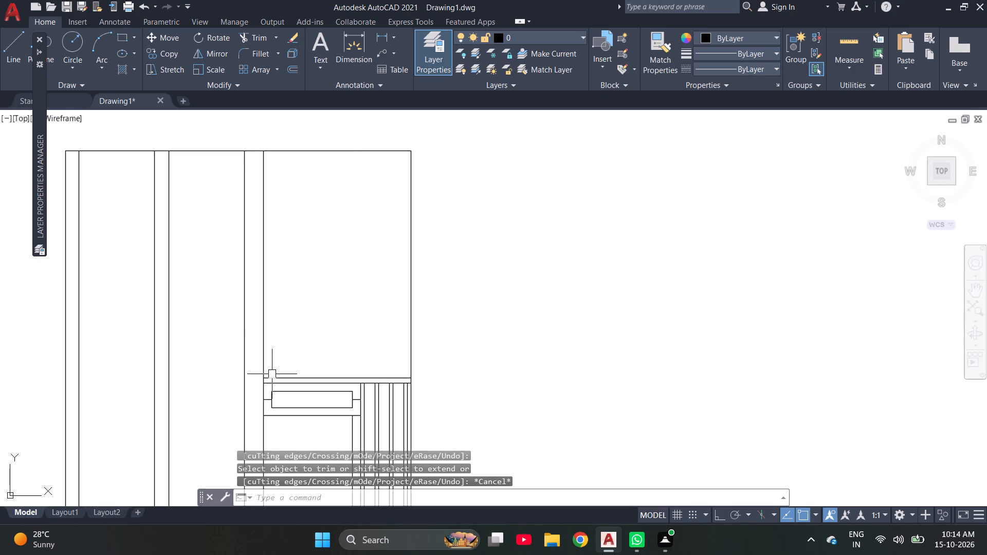
# Extend the upper line of the right-hand horizontal wall pair across the vertical lines to the plan's left edge.
pyautogui.press('e')
pyautogui.write('X')
pyautogui.press('space')
pyautogui.scroll(2, 297, 377)
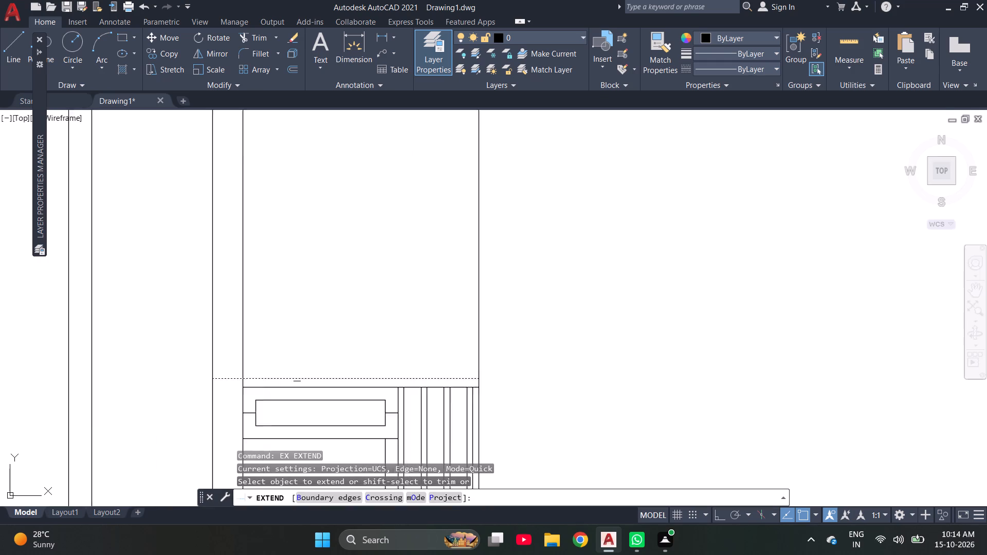
pyautogui.scroll(2, 297, 377)
pyautogui.scroll(-2, 241, 385)
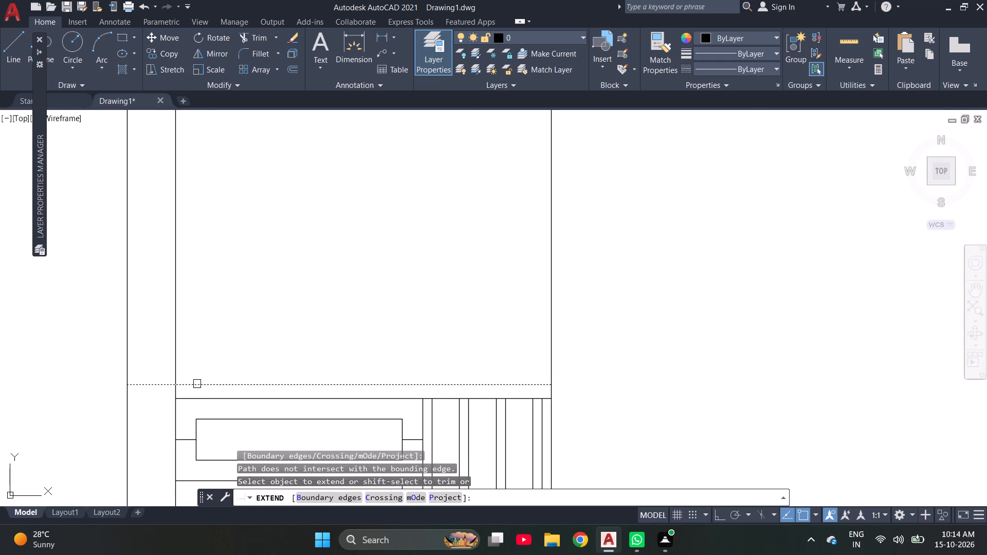
pyautogui.click(193, 385)
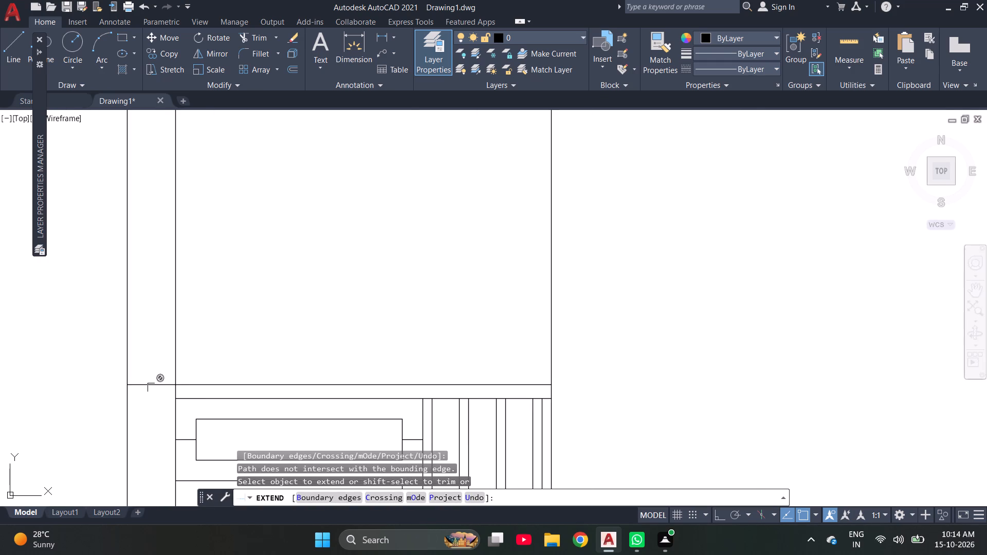
pyautogui.scroll(-2, 175, 377)
pyautogui.click(164, 381)
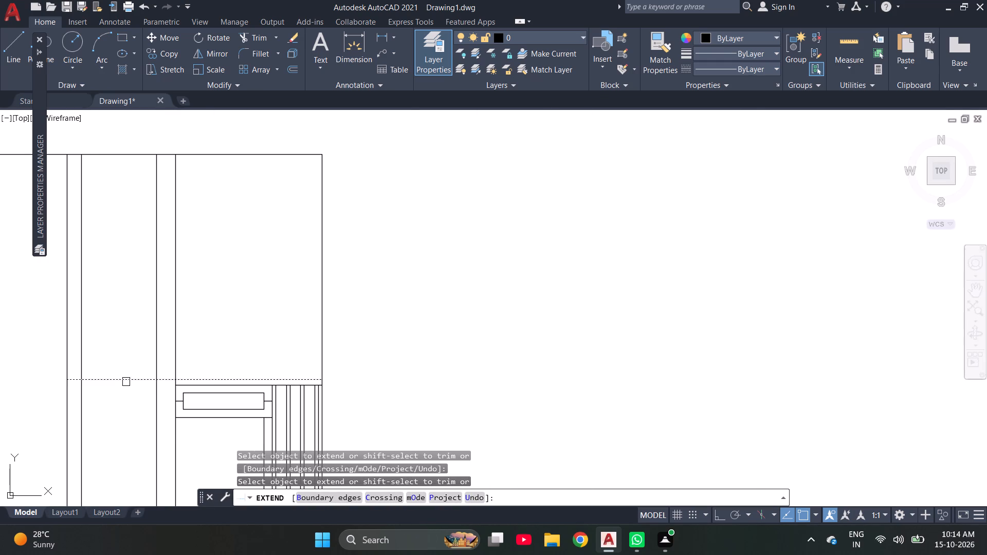
pyautogui.scroll(-2, 125, 382)
pyautogui.click(119, 382)
pyautogui.scroll(3, 106, 383)
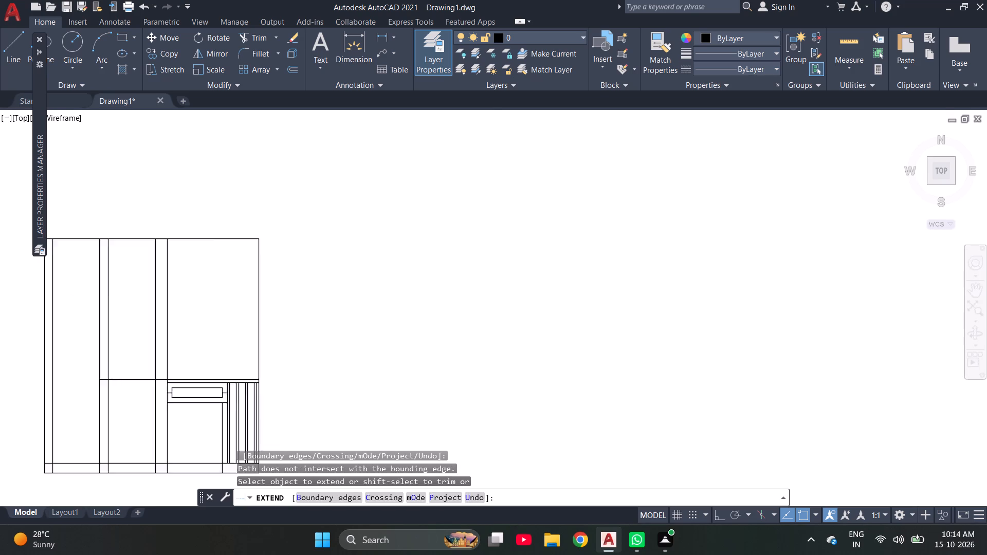
pyautogui.click(100, 376)
pyautogui.scroll(-1, 106, 375)
pyautogui.click(103, 375)
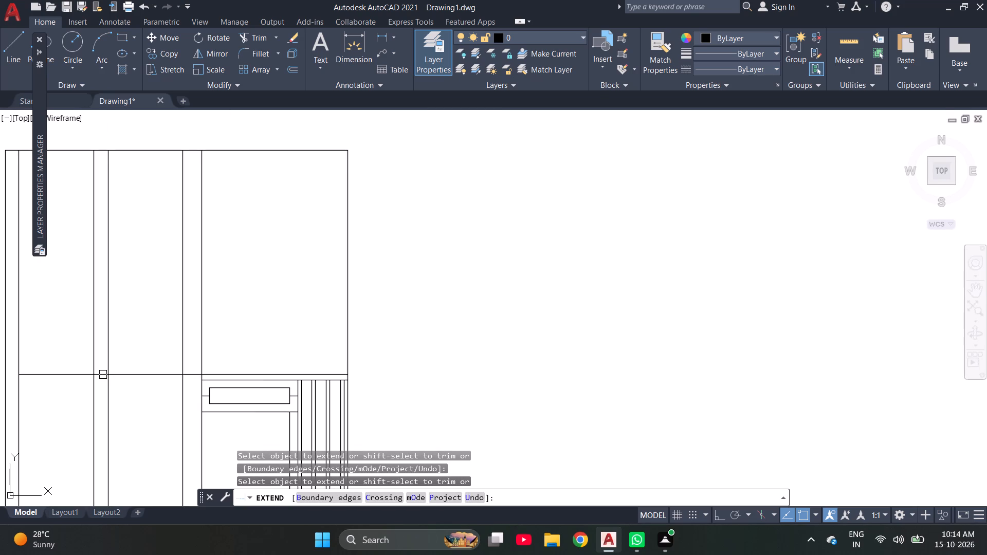
pyautogui.scroll(-1, 103, 375)
pyautogui.scroll(3, 49, 376)
pyautogui.click(61, 373)
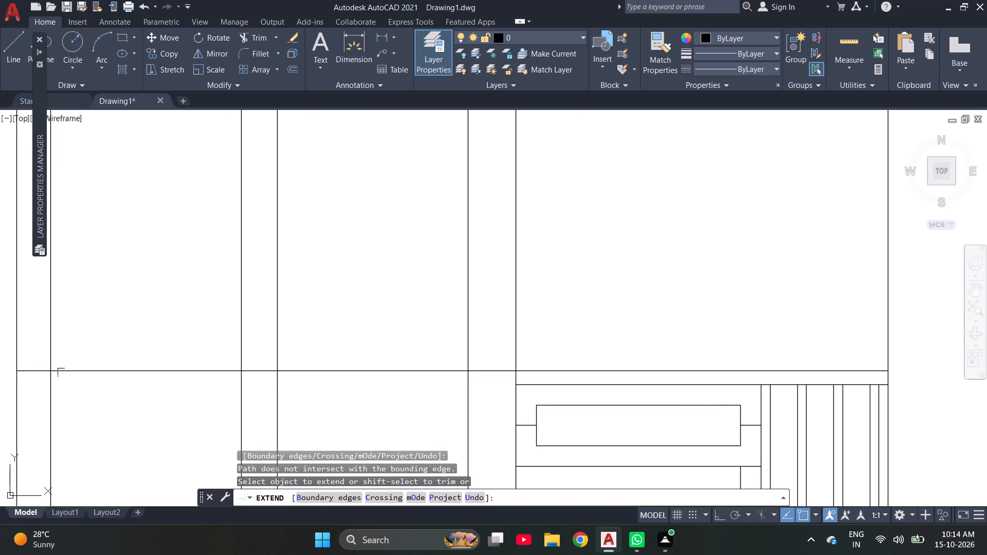
# Extend the lower line of the same horizontal wall pair across the vertical lines to the plan's left edge.
pyautogui.scroll(-2, 91, 360)
pyautogui.scroll(1, 251, 375)
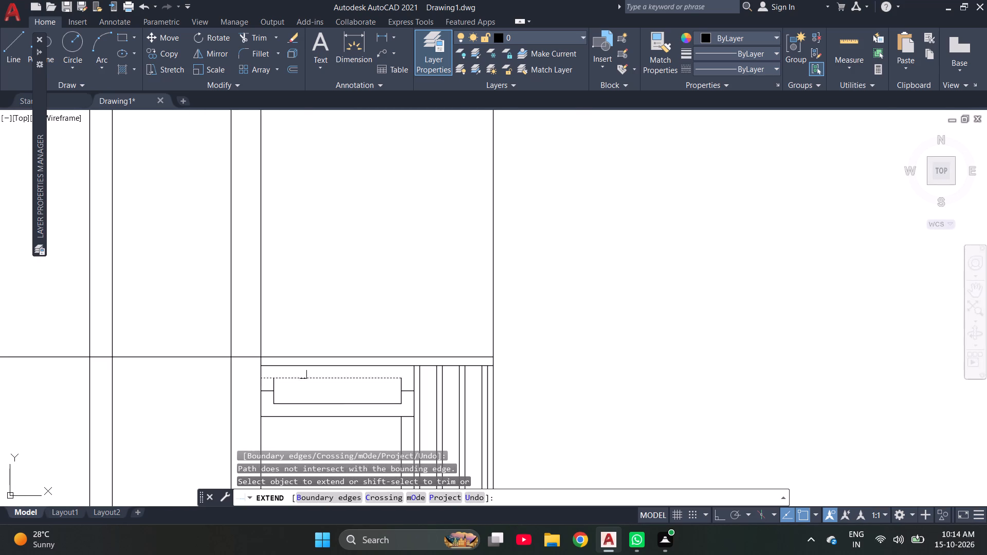
pyautogui.click(267, 366)
pyautogui.click(244, 372)
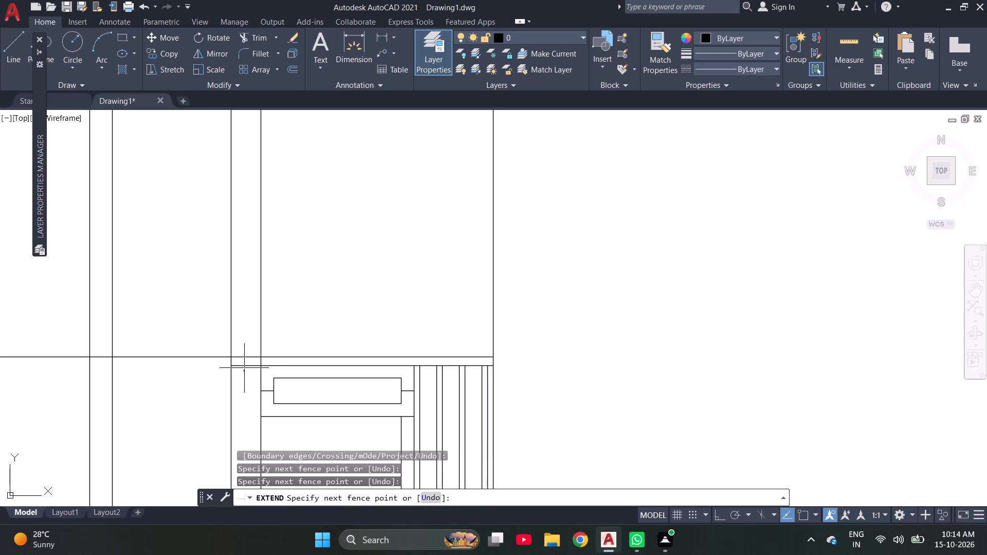
pyautogui.click(244, 365)
pyautogui.click(120, 367)
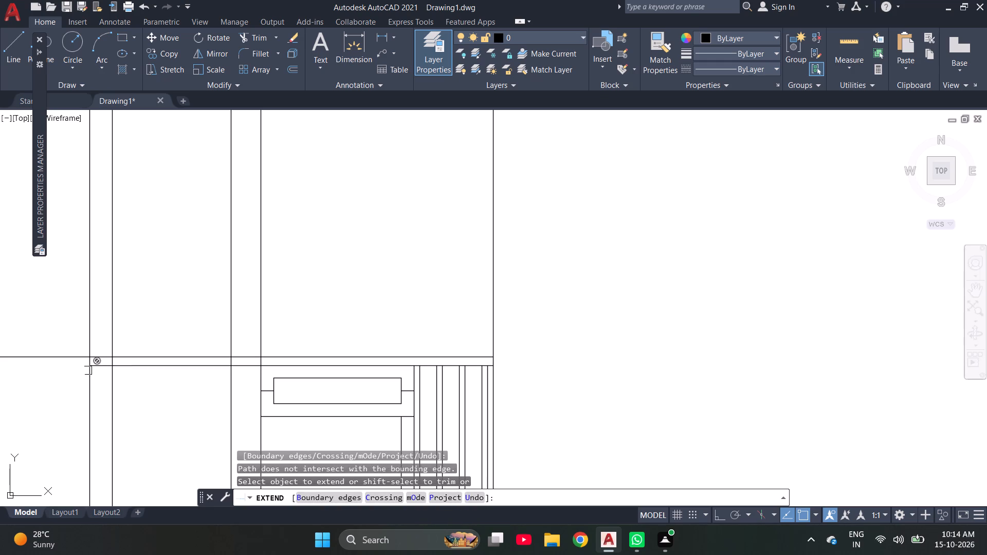
pyautogui.click(96, 367)
pyautogui.scroll(2, 101, 373)
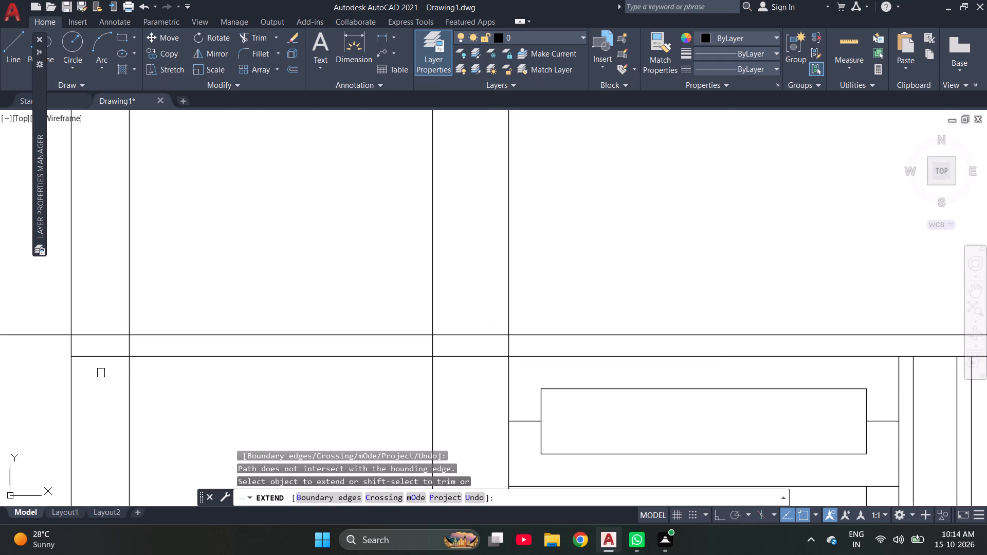
pyautogui.scroll(-4, 101, 373)
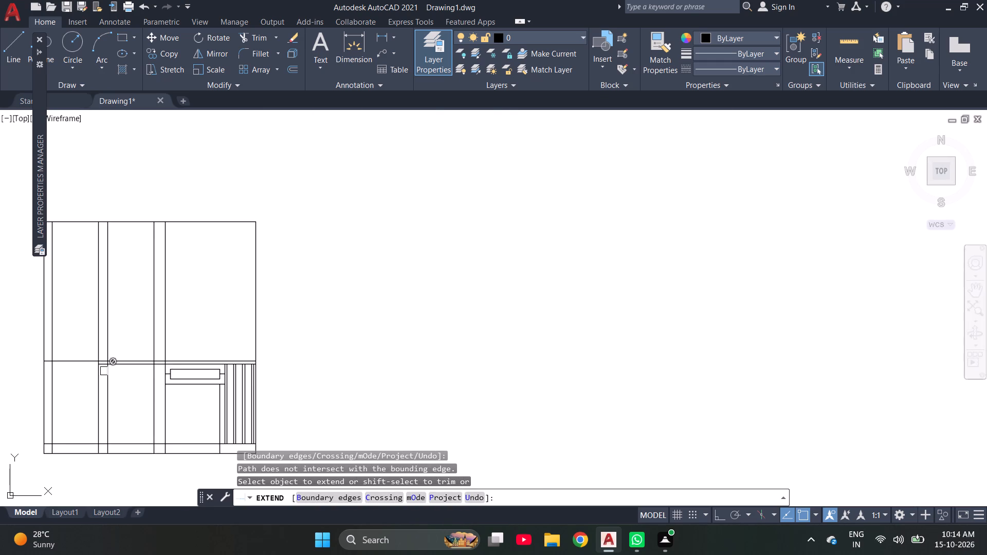
pyautogui.scroll(4, 101, 360)
pyautogui.click(107, 395)
pyautogui.scroll(-1, 122, 387)
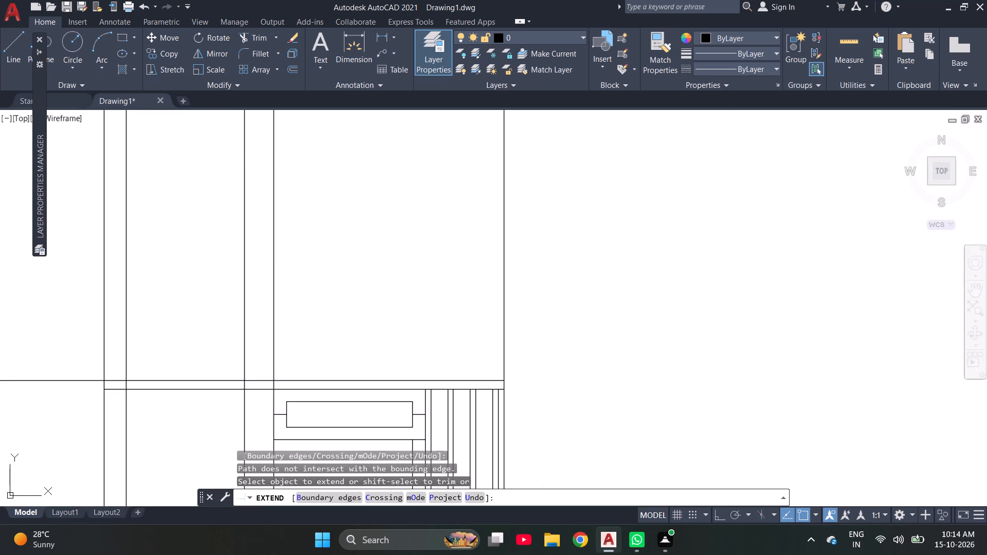
pyautogui.scroll(-3, 122, 387)
pyautogui.scroll(4, 86, 387)
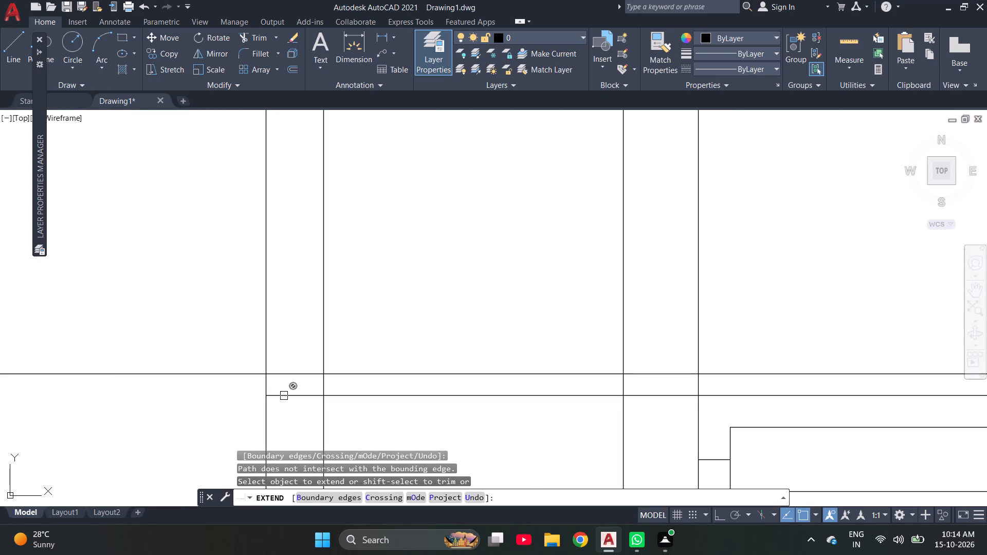
pyautogui.doubleClick(284, 396)
pyautogui.press('Escape')
pyautogui.press('space')
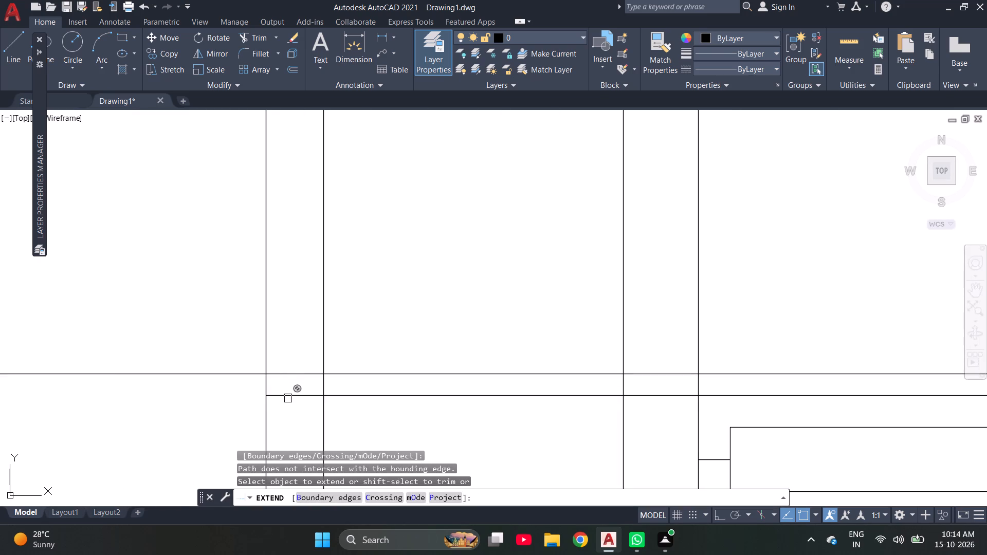
pyautogui.doubleClick(288, 398)
pyautogui.scroll(-3, 288, 398)
pyautogui.click(288, 398)
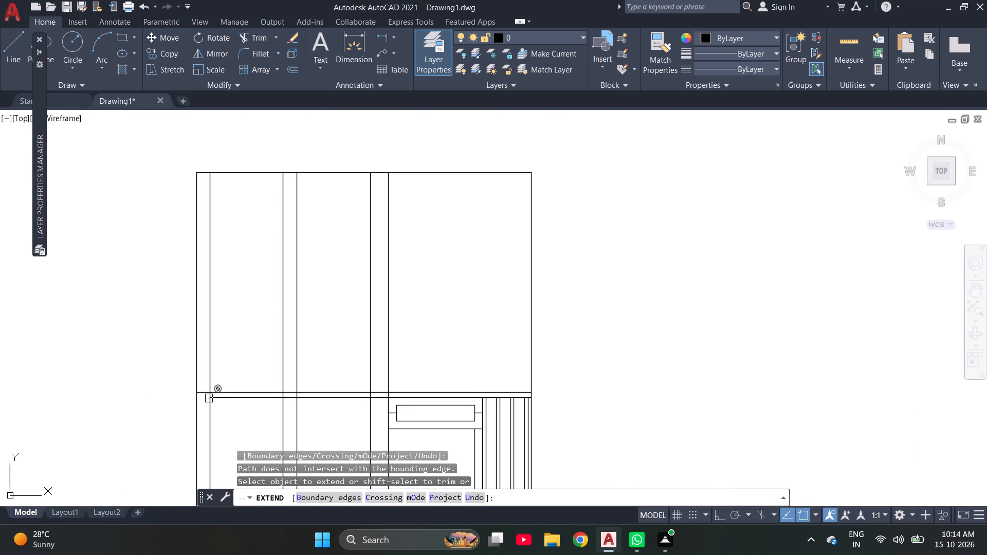
pyautogui.click(220, 400)
pyautogui.press('Escape')
pyautogui.press('Escape')
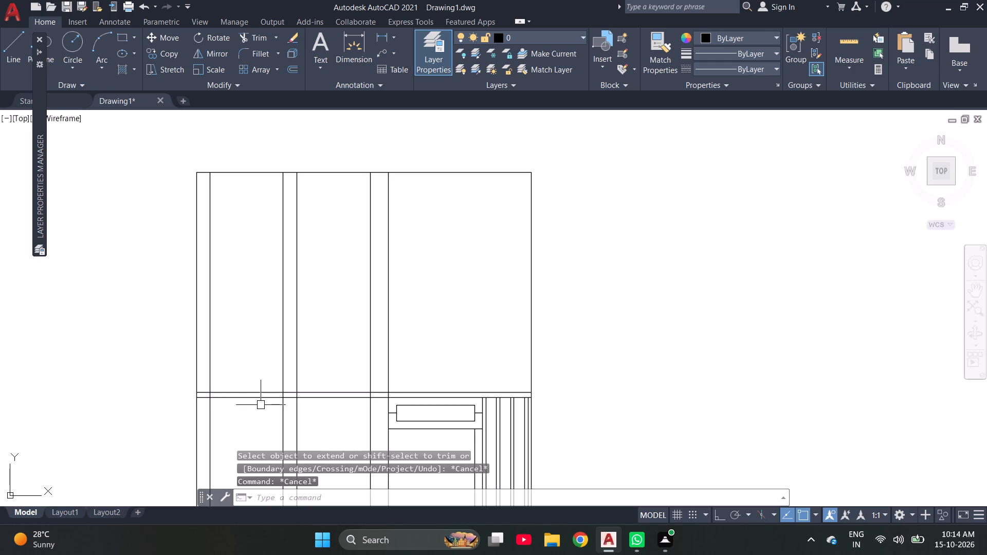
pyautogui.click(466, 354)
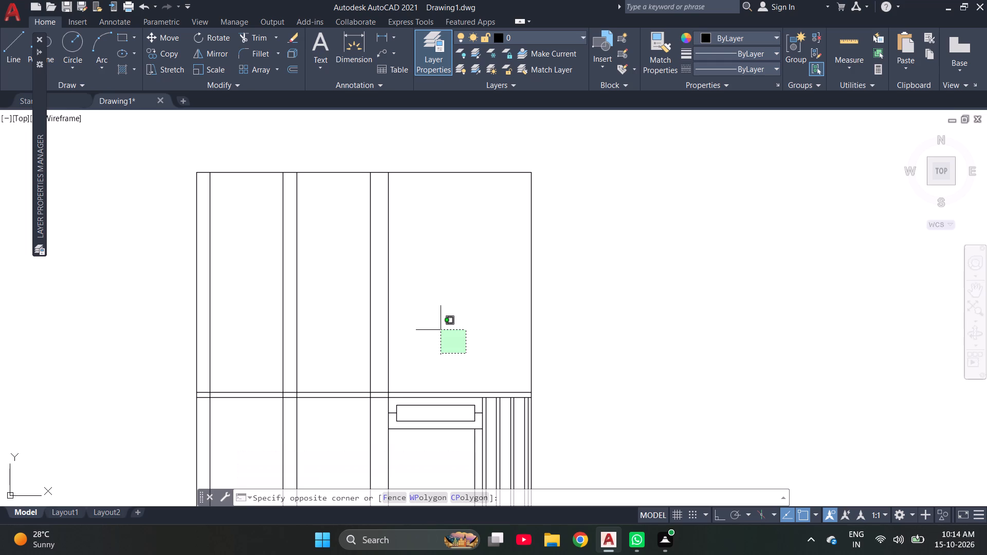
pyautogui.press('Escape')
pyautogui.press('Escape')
# Trim away the segments of the five inner vertical lines that cross between the two full-width horizontal wall lines.
pyautogui.write('TR')
pyautogui.press('Return')
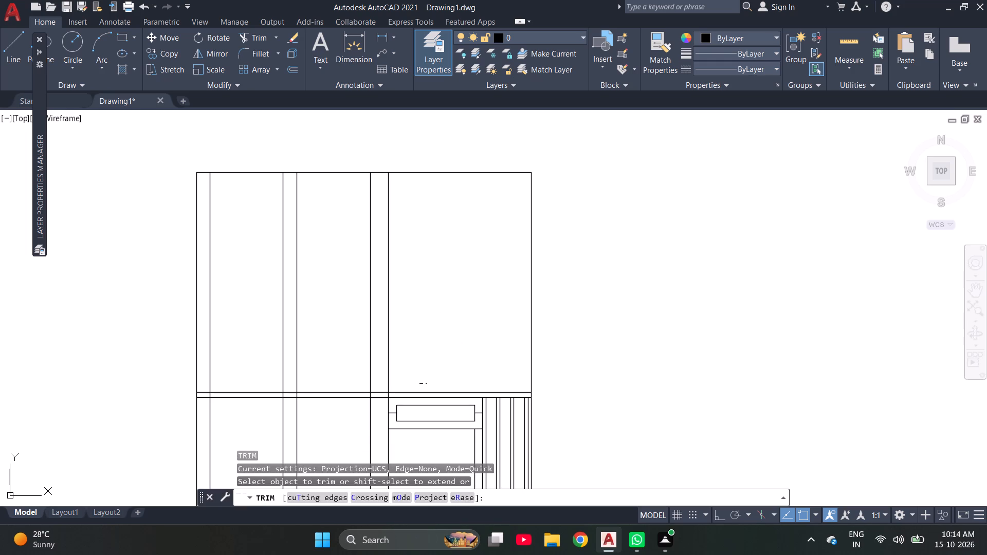
pyautogui.scroll(5, 388, 414)
pyautogui.moveTo(425, 226); pyautogui.dragTo(126, 221)
pyautogui.scroll(-2, 350, 237)
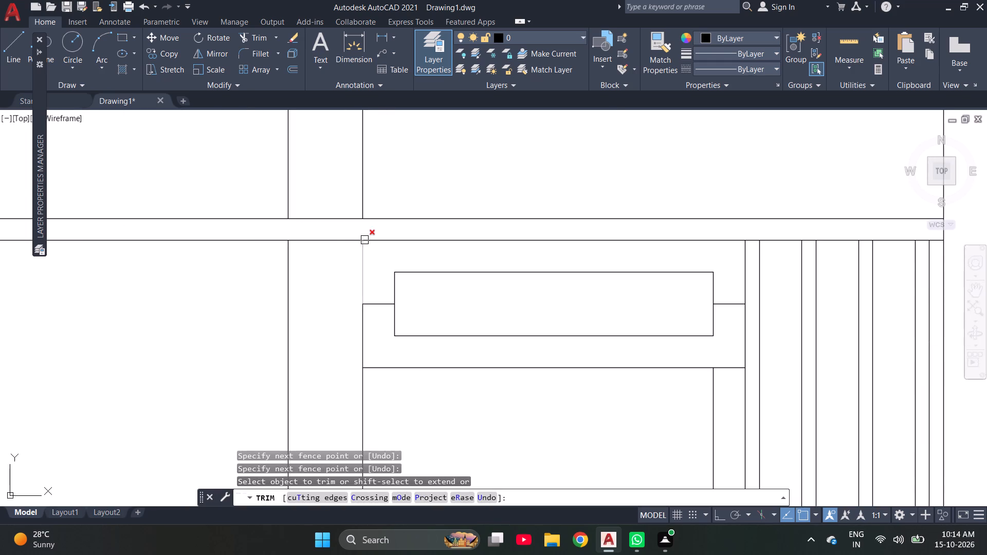
pyautogui.scroll(-2, 367, 240)
pyautogui.scroll(5, 160, 248)
pyautogui.scroll(-2, 238, 216)
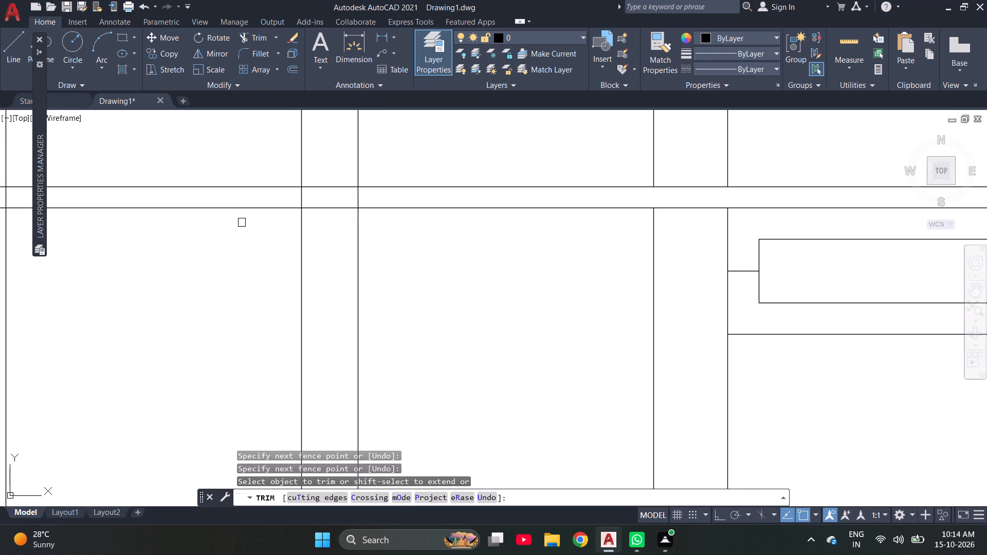
pyautogui.scroll(3, 352, 198)
pyautogui.moveTo(433, 200); pyautogui.dragTo(153, 193)
pyautogui.moveTo(117, 193); pyautogui.dragTo(336, 205)
pyautogui.scroll(-5, 335, 206)
pyautogui.scroll(4, 206, 223)
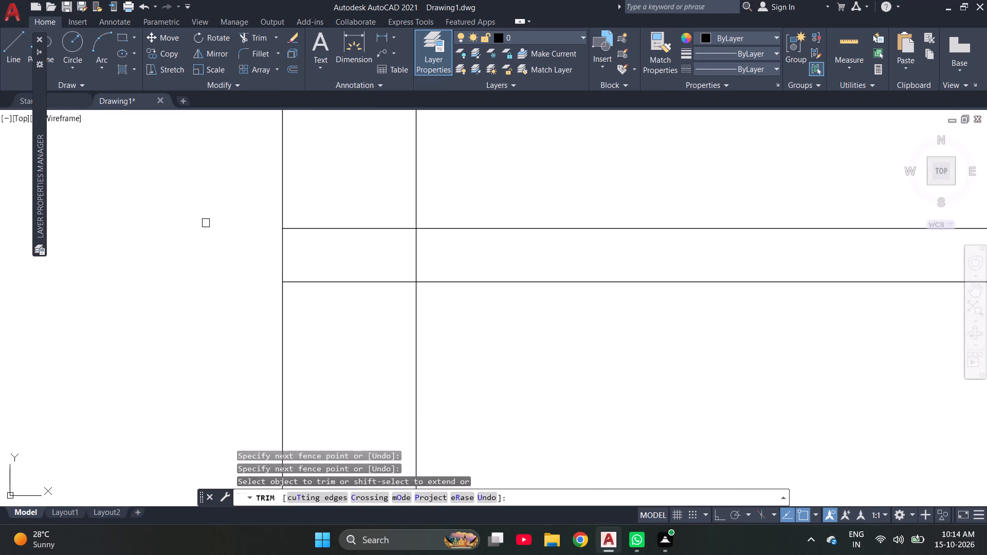
pyautogui.moveTo(481, 263); pyautogui.dragTo(389, 254)
pyautogui.scroll(-6, 295, 265)
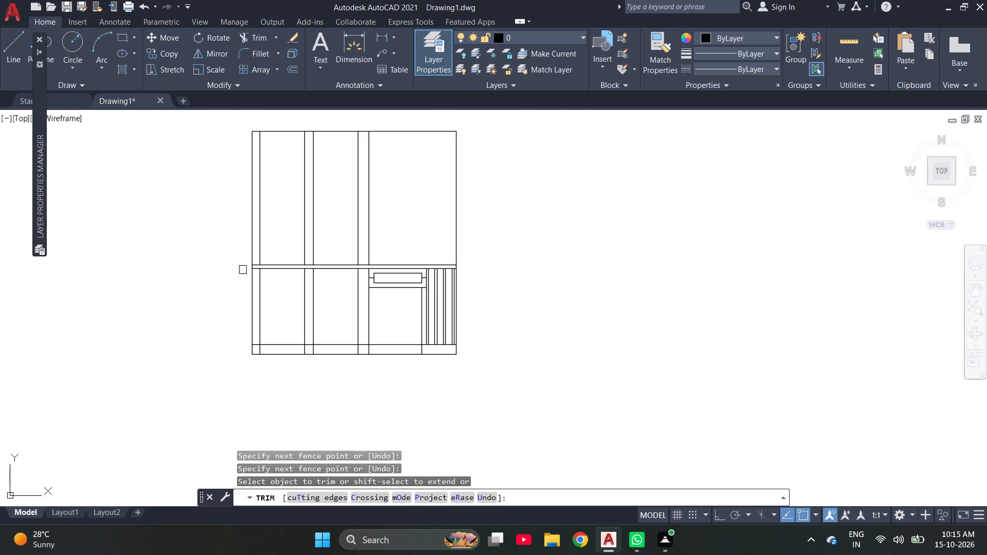
pyautogui.scroll(3, 351, 266)
pyautogui.scroll(-2, 463, 299)
pyautogui.scroll(3, 540, 312)
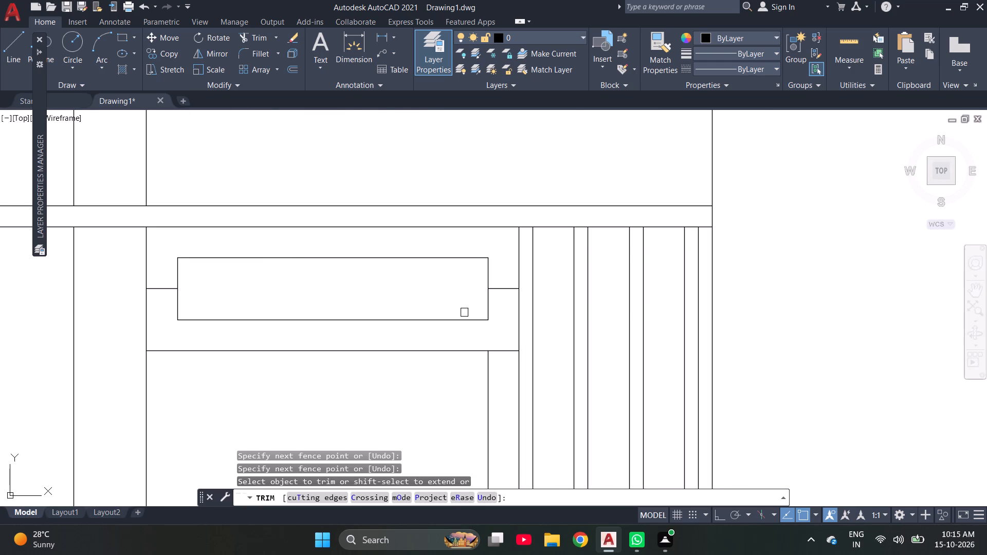
pyautogui.scroll(-4, 405, 312)
pyautogui.scroll(2, 410, 299)
pyautogui.scroll(-1, 410, 299)
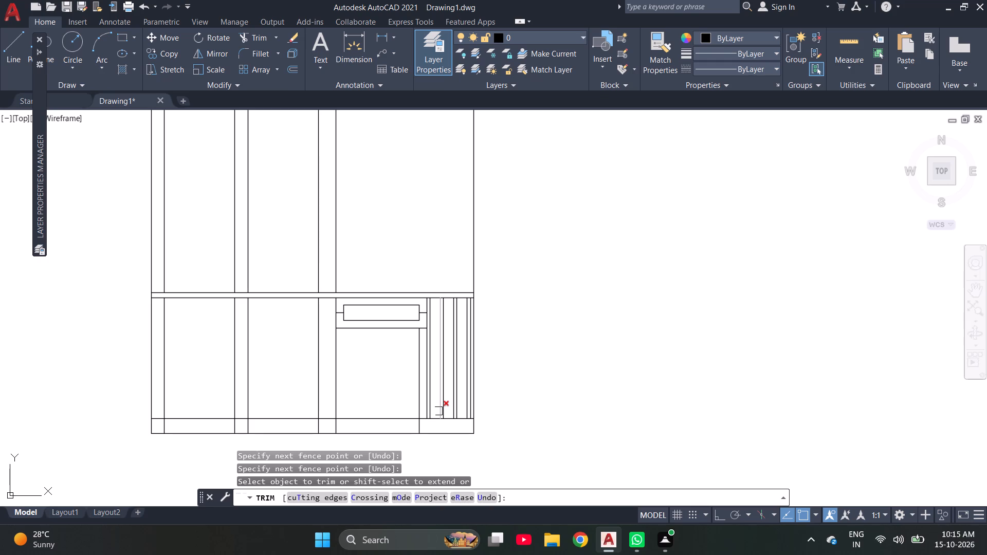
pyautogui.press('Escape')
pyautogui.press('Escape')
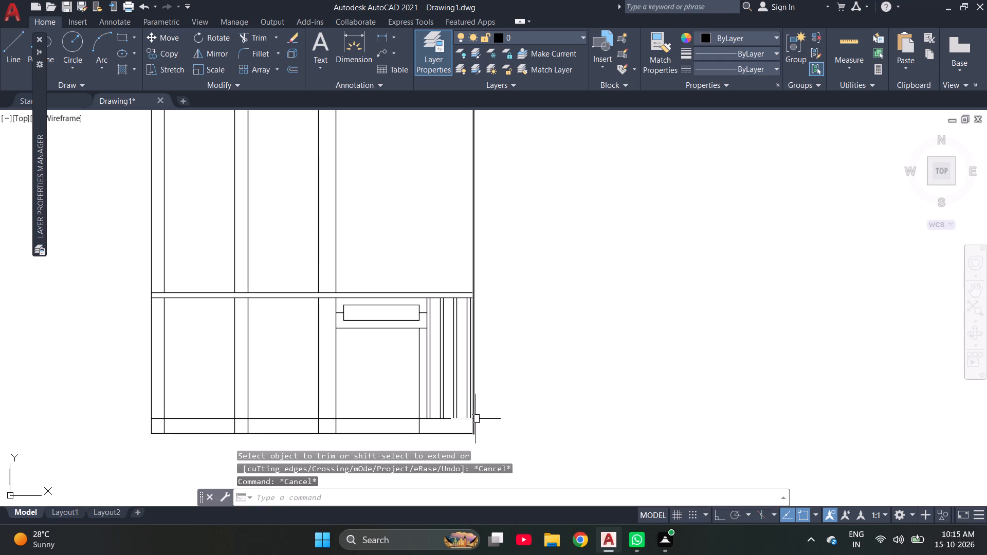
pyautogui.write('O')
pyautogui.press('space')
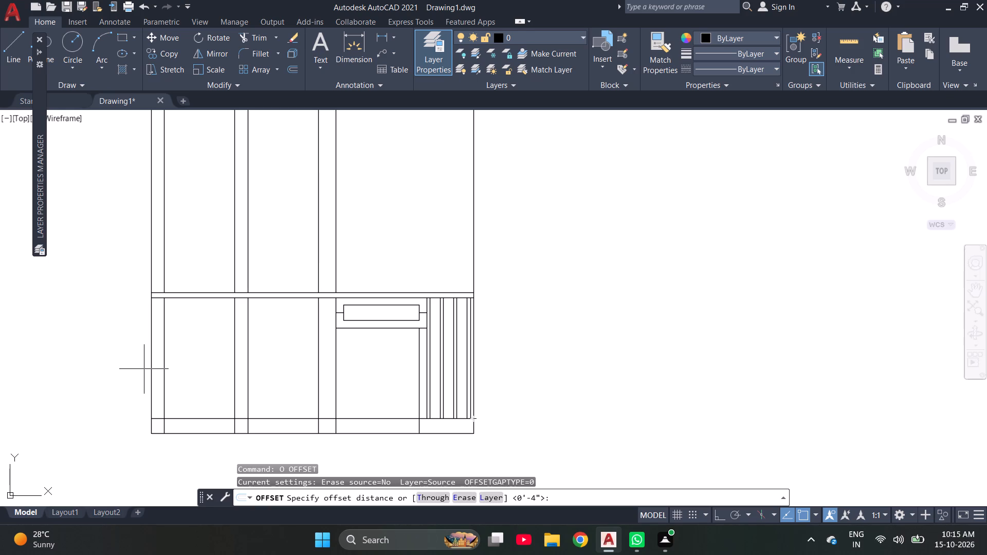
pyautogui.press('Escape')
# Trim the four leftmost inner vertical lines out of the strip between the lowest inner horizontal line and the plan's bottom edge.
pyautogui.write('TR')
pyautogui.press('space')
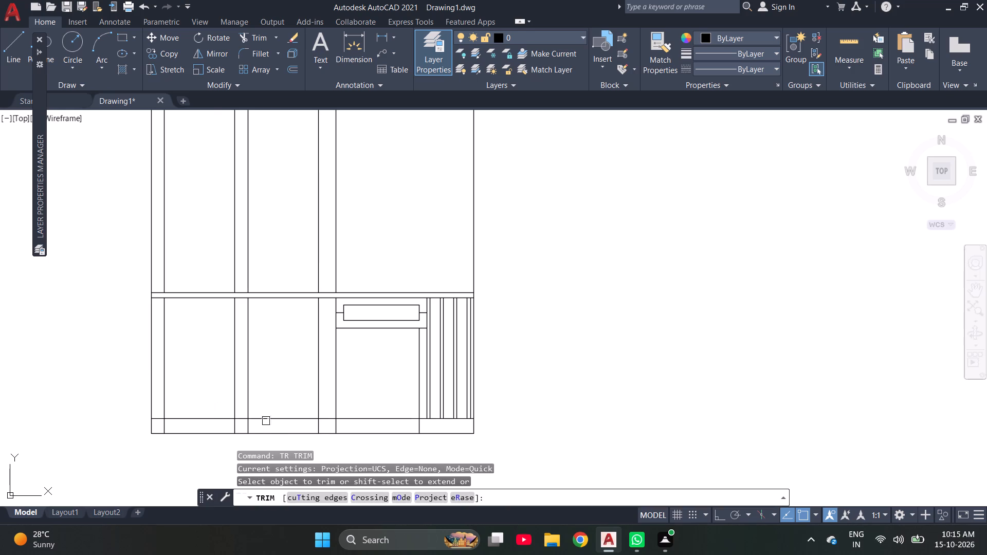
pyautogui.scroll(2, 269, 436)
pyautogui.scroll(-1, 269, 436)
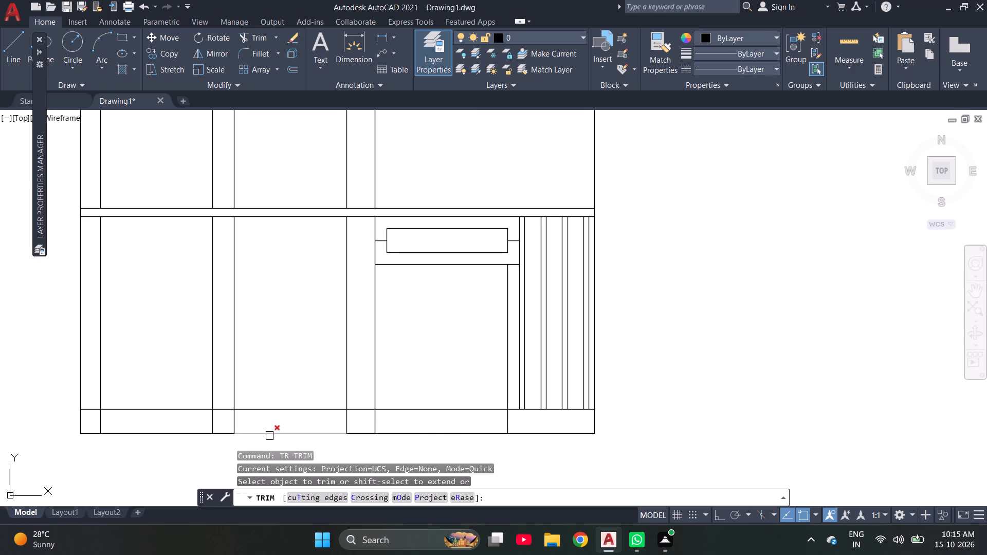
pyautogui.click(355, 423)
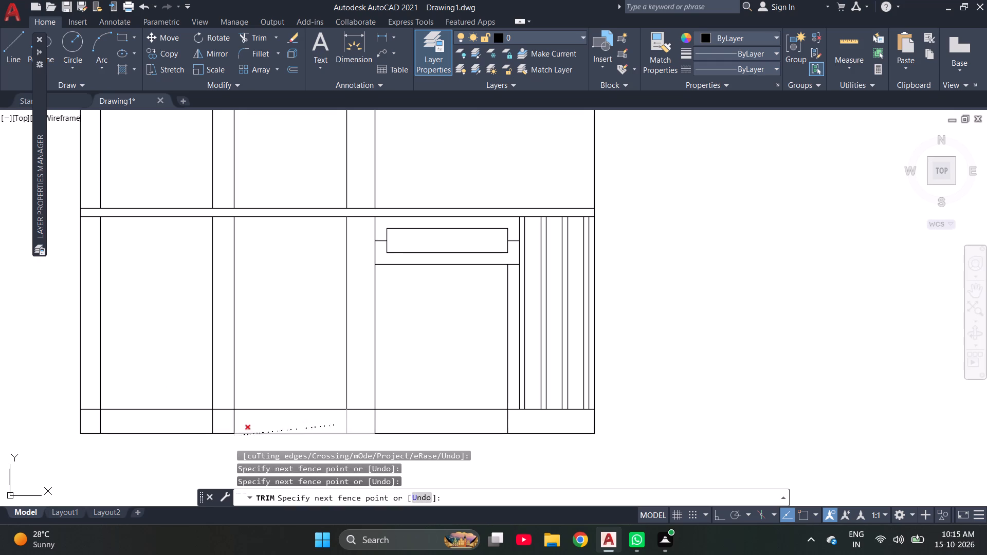
pyautogui.click(90, 424)
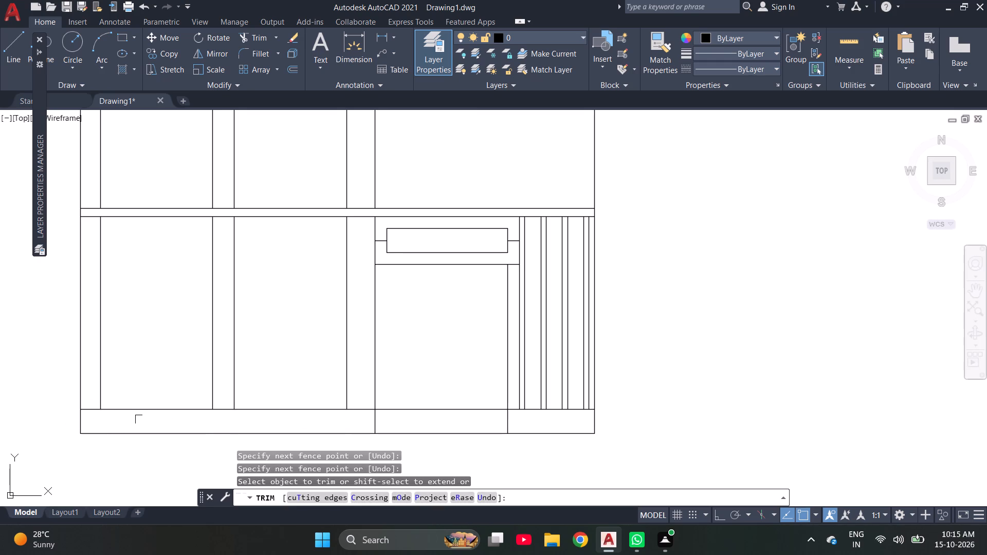
pyautogui.press('Escape')
pyautogui.press('Escape')
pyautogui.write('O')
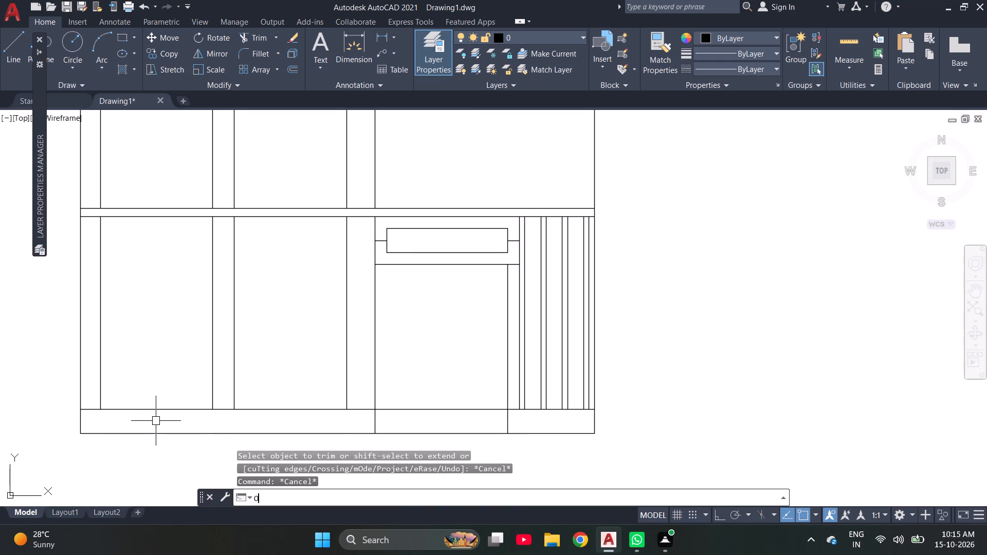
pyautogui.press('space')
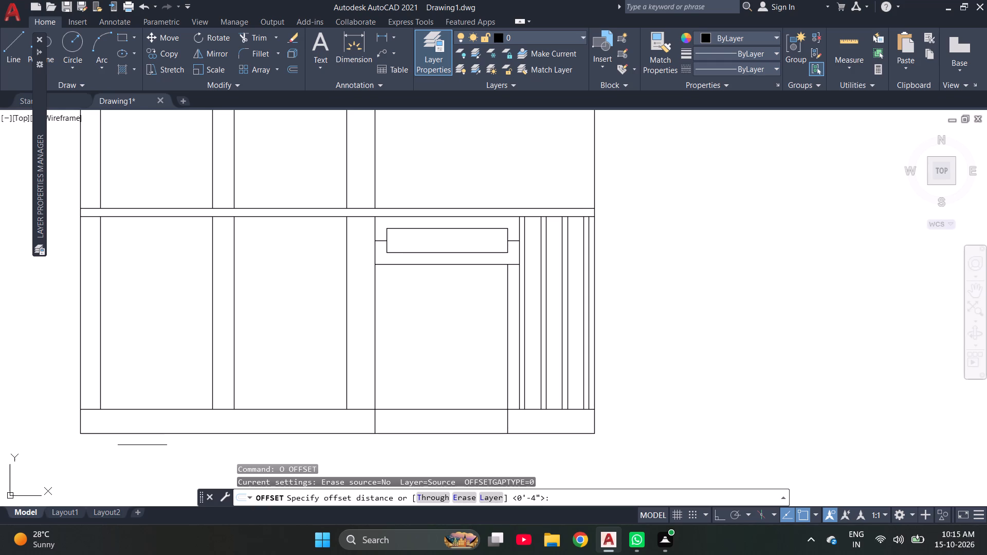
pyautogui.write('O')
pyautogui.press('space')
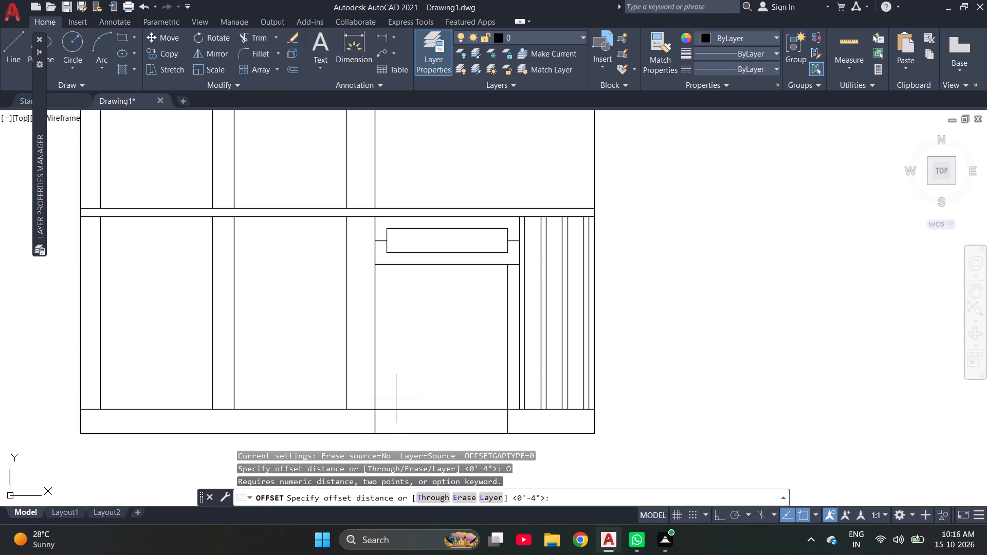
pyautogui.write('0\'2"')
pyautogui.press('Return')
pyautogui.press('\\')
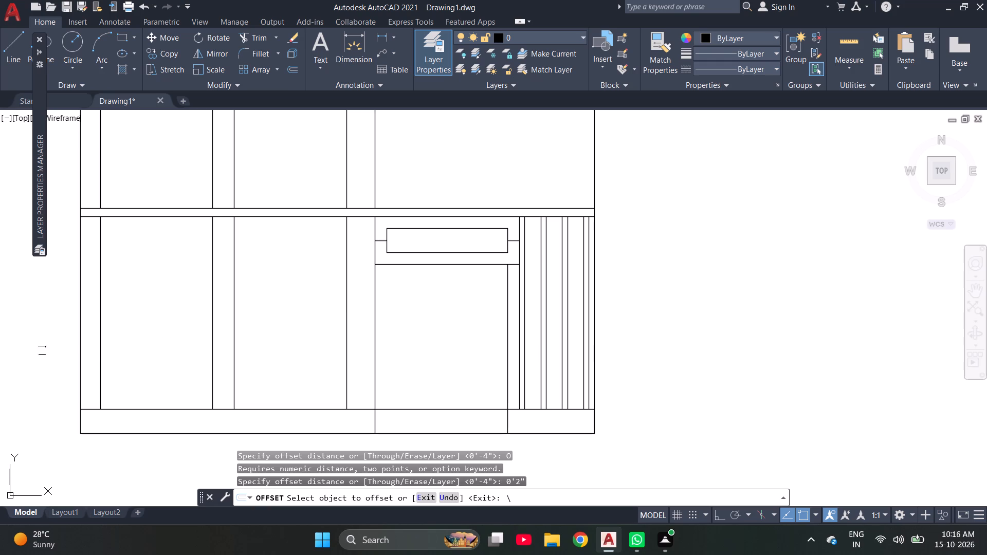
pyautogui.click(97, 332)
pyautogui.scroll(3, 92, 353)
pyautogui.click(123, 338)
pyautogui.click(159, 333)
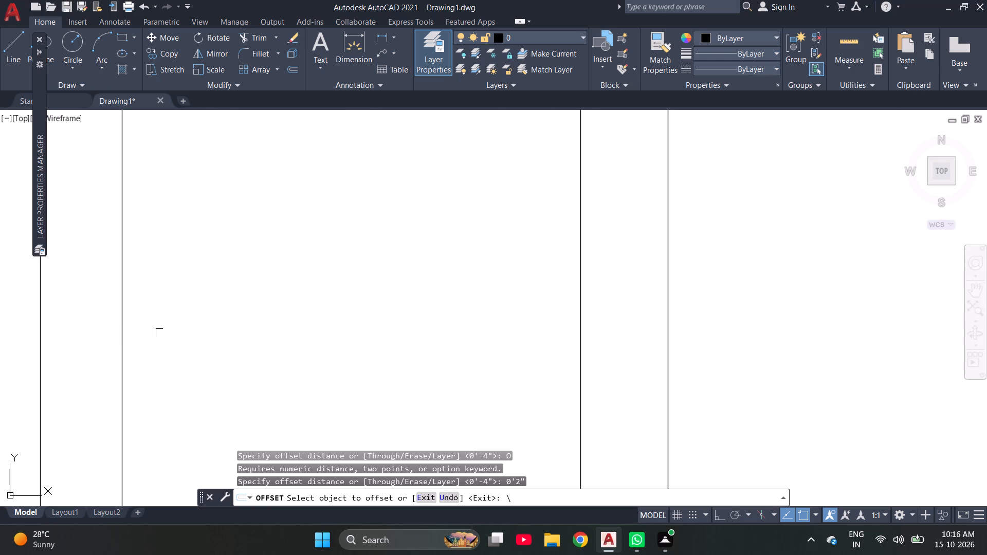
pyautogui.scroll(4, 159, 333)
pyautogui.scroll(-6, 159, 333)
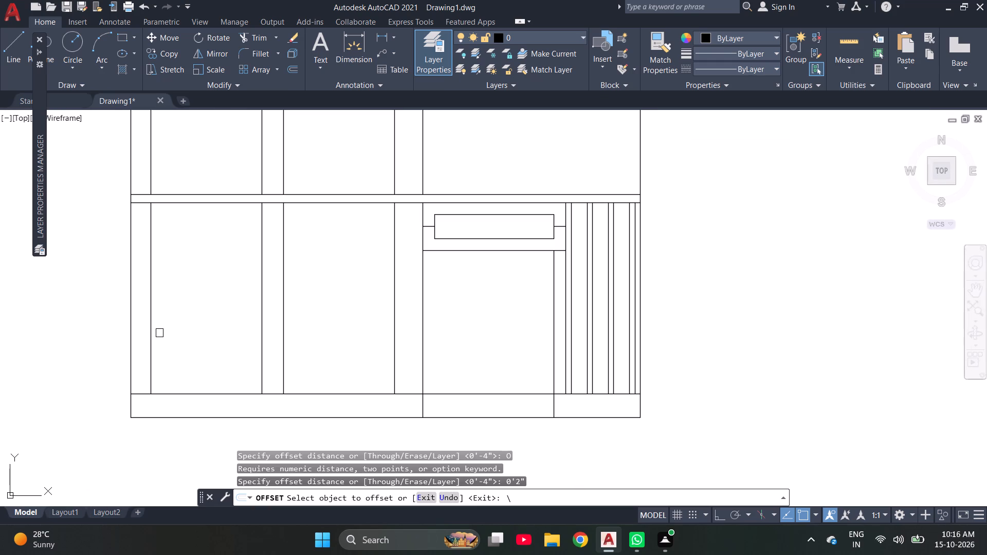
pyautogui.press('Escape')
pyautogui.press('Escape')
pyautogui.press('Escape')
# Offset the four leftmost inner vertical lines below the full-width wall pair by 0'3" into the two wide bays.
pyautogui.press('o')
pyautogui.press('space')
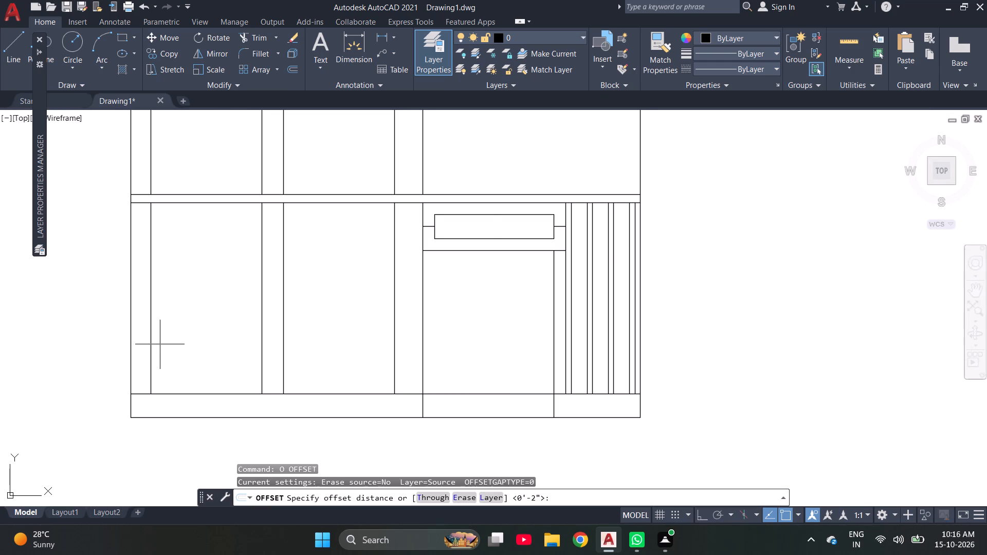
pyautogui.write('0\'3"')
pyautogui.press('Return')
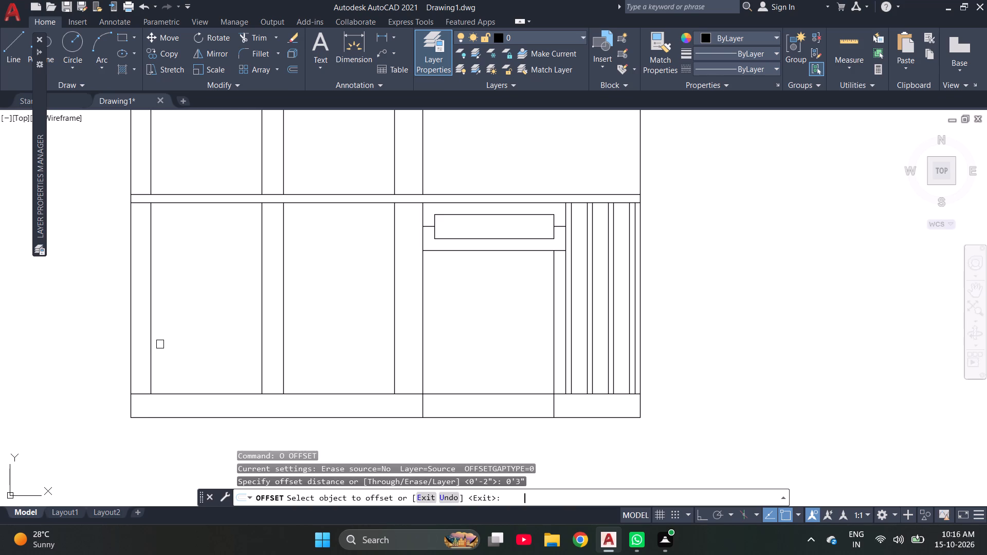
pyautogui.click(149, 332)
pyautogui.click(173, 330)
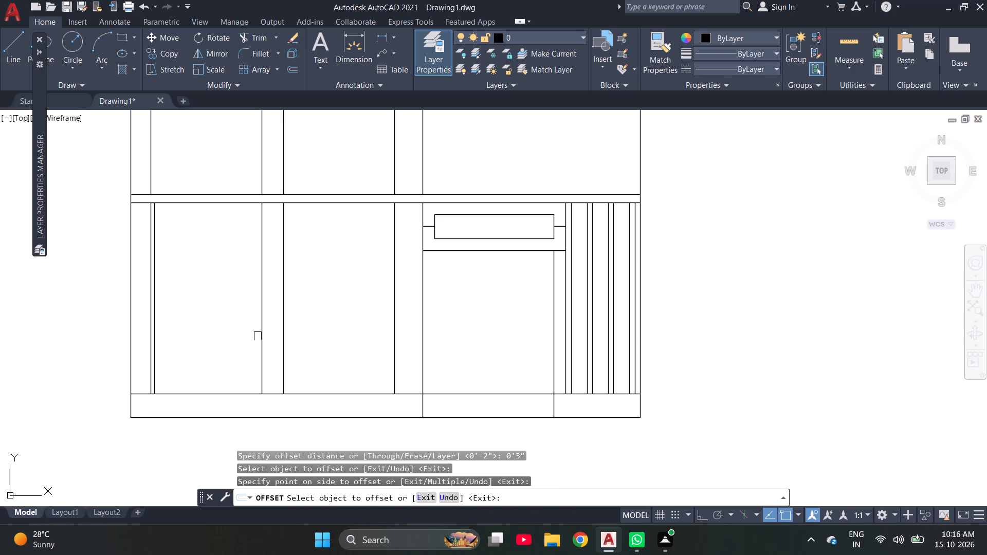
pyautogui.click(264, 334)
pyautogui.click(238, 343)
pyautogui.click(285, 342)
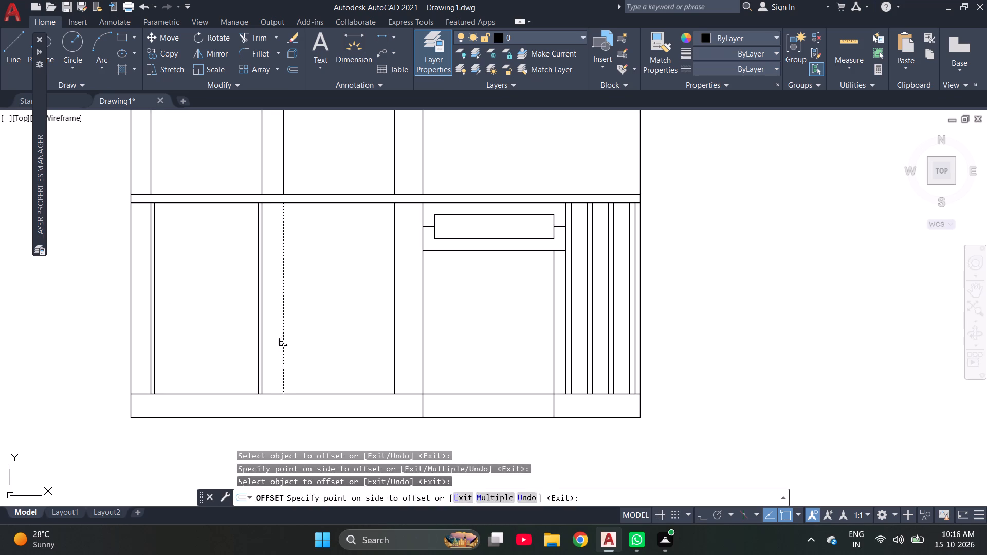
pyautogui.click(314, 343)
pyautogui.click(393, 356)
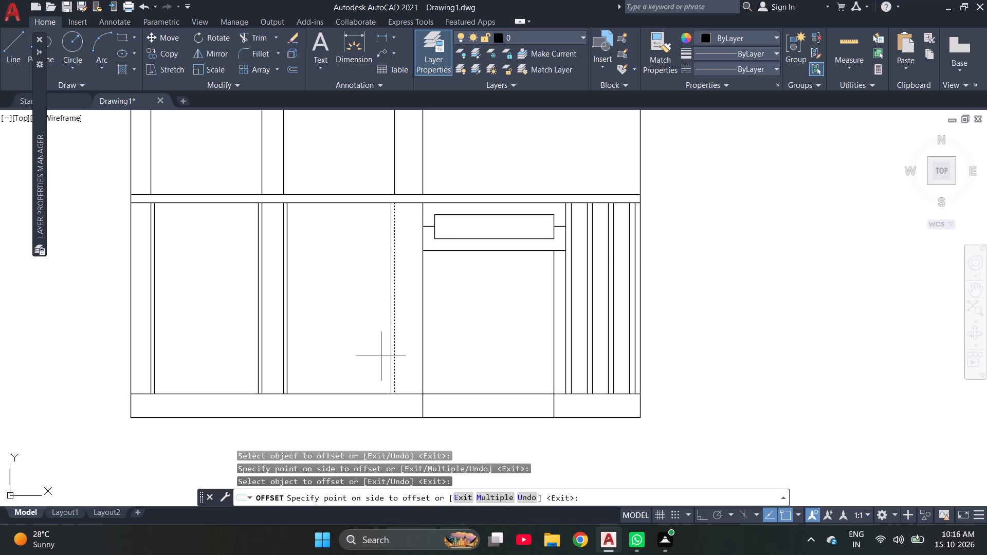
pyautogui.click(381, 356)
pyautogui.press('Escape')
pyautogui.press('Escape')
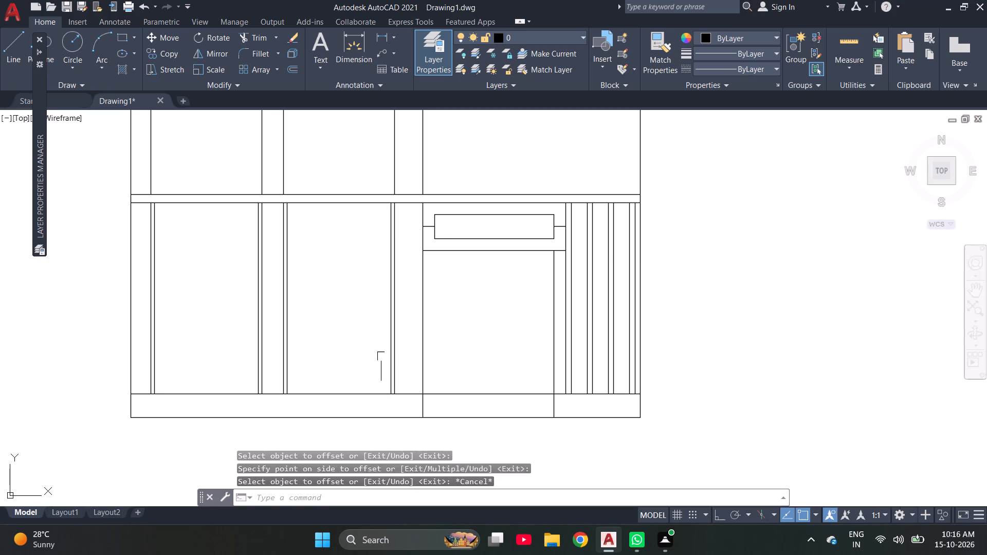
pyautogui.press('Escape')
pyautogui.press('Escape')
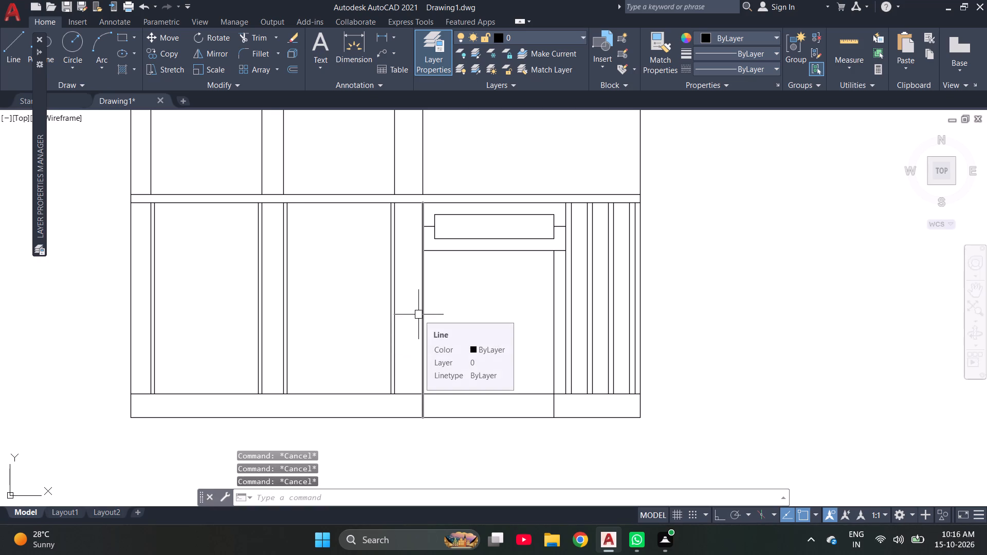
# Extend the small rectangle's lower edge line across the vertical lines to the plan's left edge.
pyautogui.write('EX')
pyautogui.press('Return')
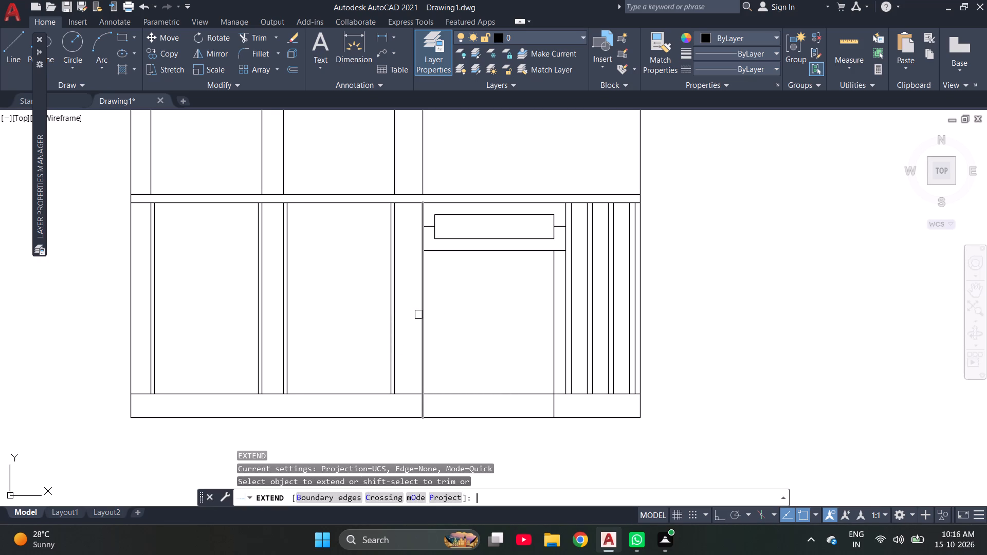
pyautogui.click(458, 239)
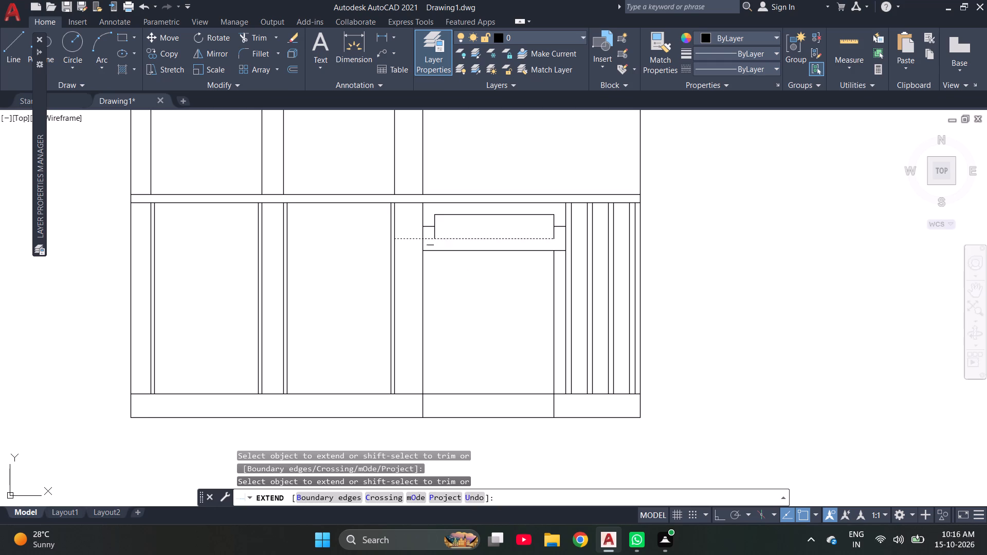
pyautogui.click(430, 241)
pyautogui.click(409, 240)
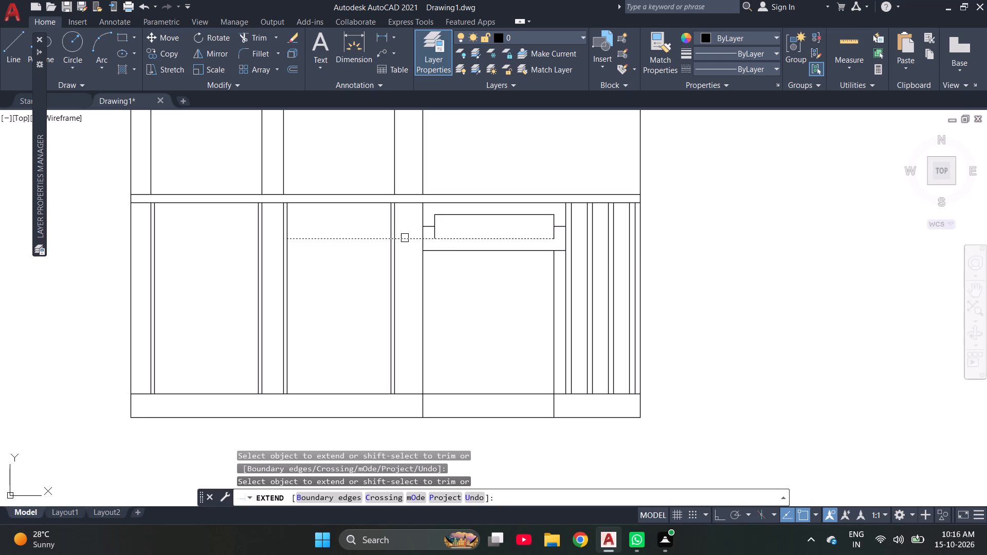
pyautogui.click(405, 238)
pyautogui.click(294, 240)
pyautogui.click(293, 240)
pyautogui.click(269, 240)
pyautogui.press('Escape')
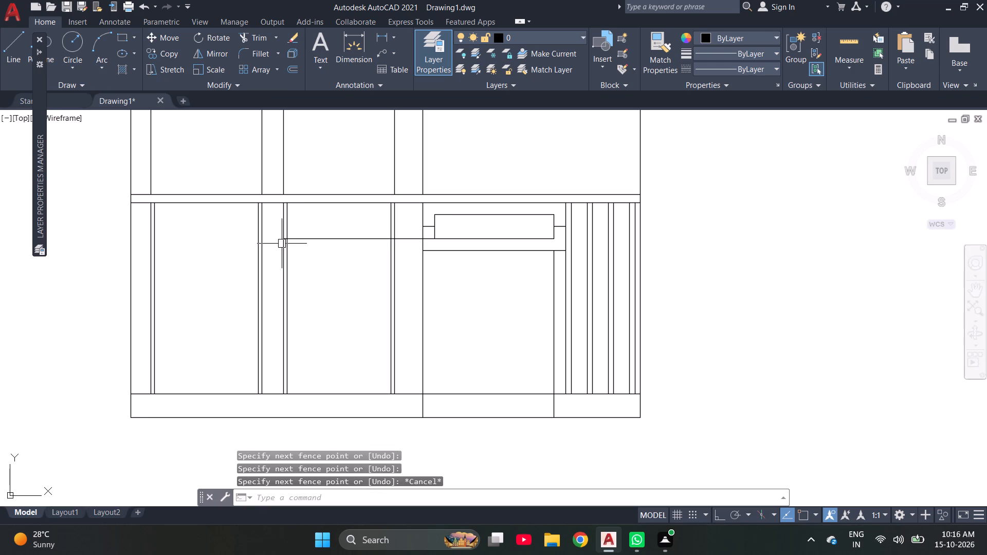
pyautogui.press('space')
pyautogui.click(299, 239)
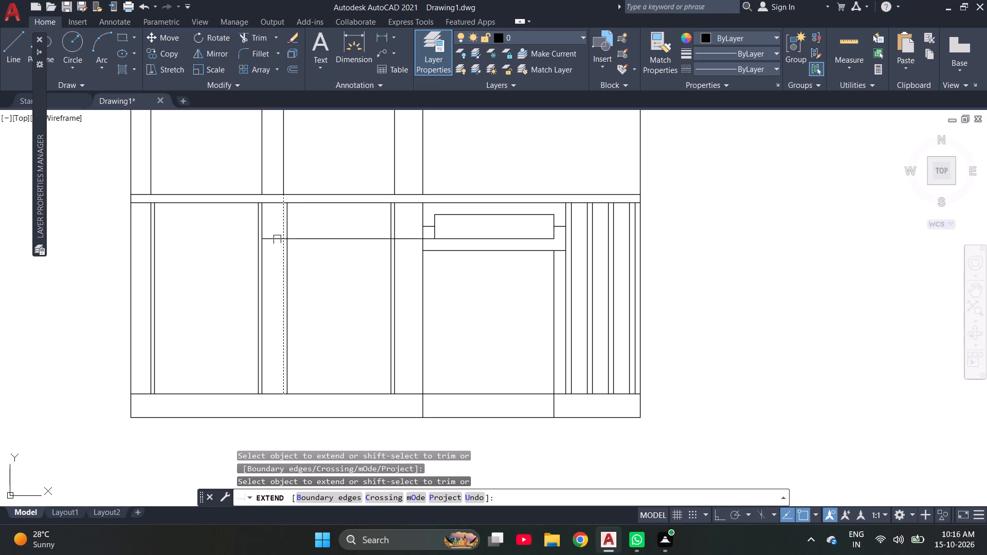
pyautogui.click(269, 239)
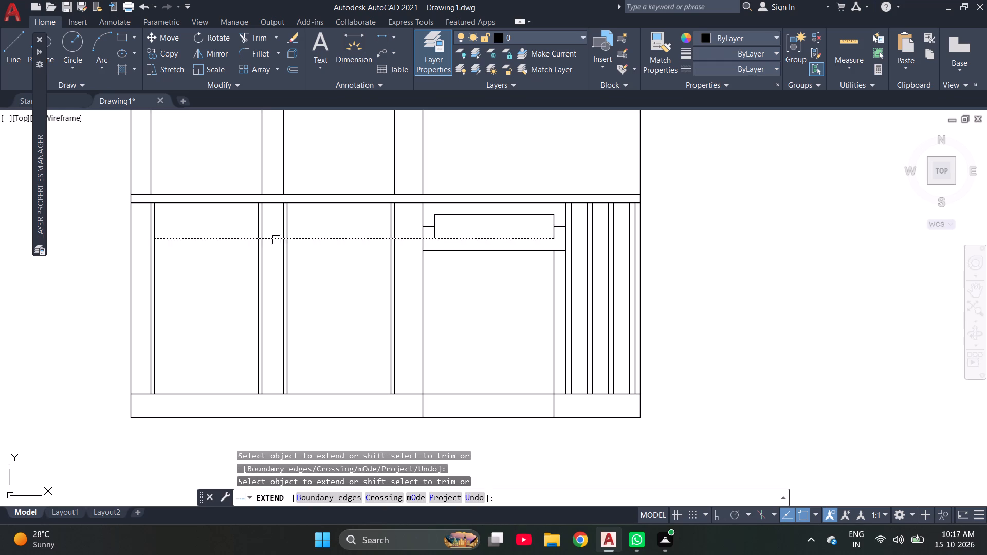
pyautogui.click(276, 240)
pyautogui.doubleClick(218, 239)
pyautogui.click(171, 240)
pyautogui.press('Escape')
pyautogui.press('Escape')
pyautogui.press('Escape')
# Trim the leftmost vertical pair's outer line away, along with the extended line outside the offset line and the offset line's upper part.
pyautogui.press('t')
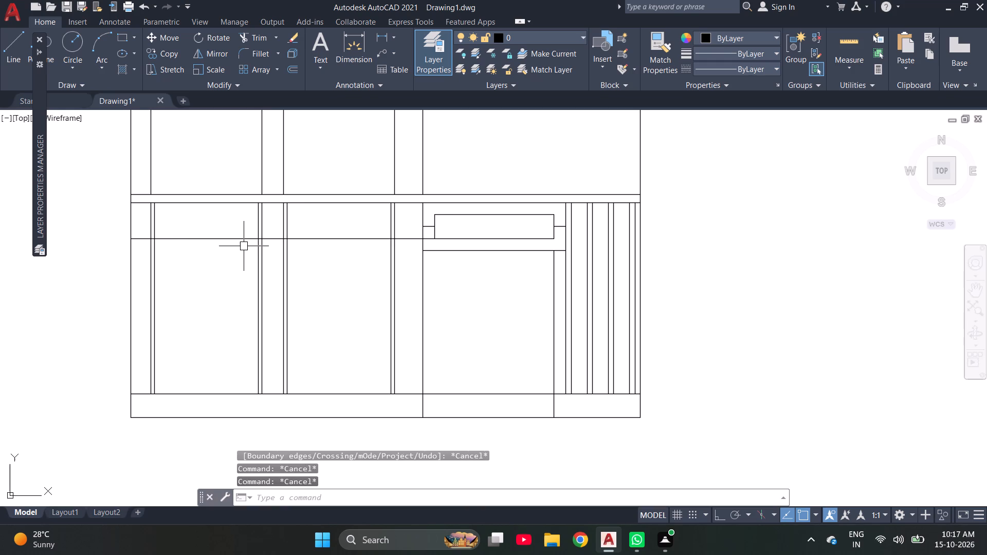
pyautogui.press('r')
pyautogui.press('space')
pyautogui.scroll(3, 125, 236)
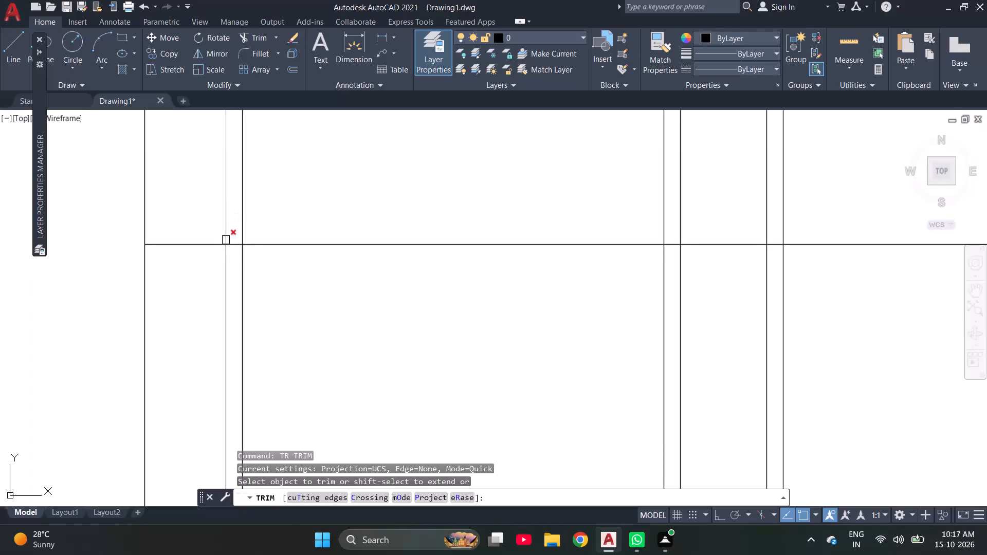
pyautogui.scroll(2, 226, 241)
pyautogui.scroll(-2, 188, 250)
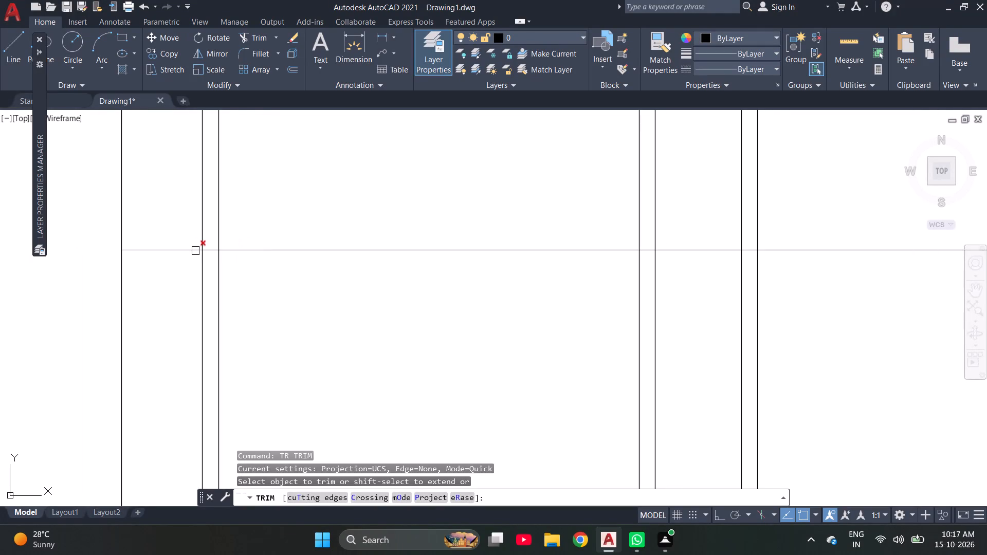
pyautogui.click(211, 249)
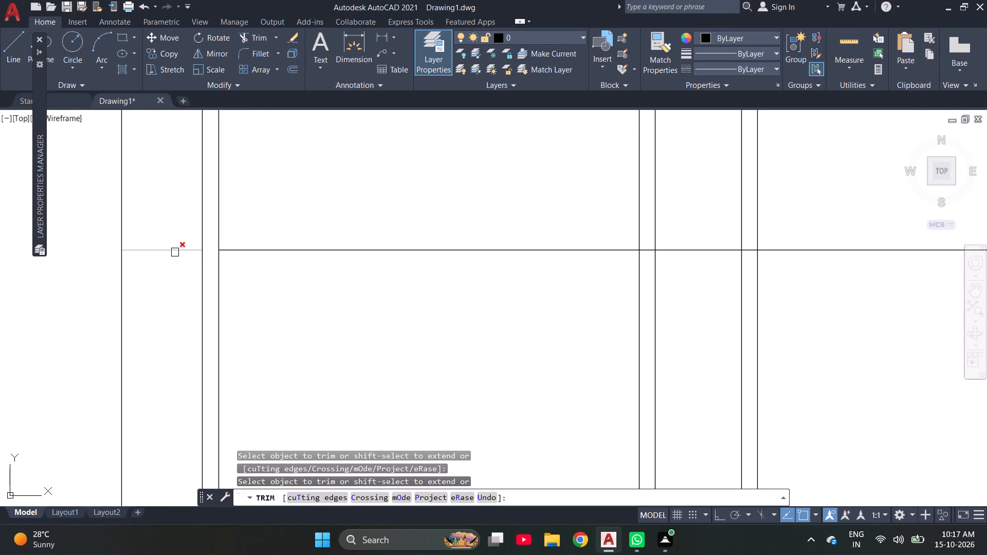
pyautogui.click(175, 252)
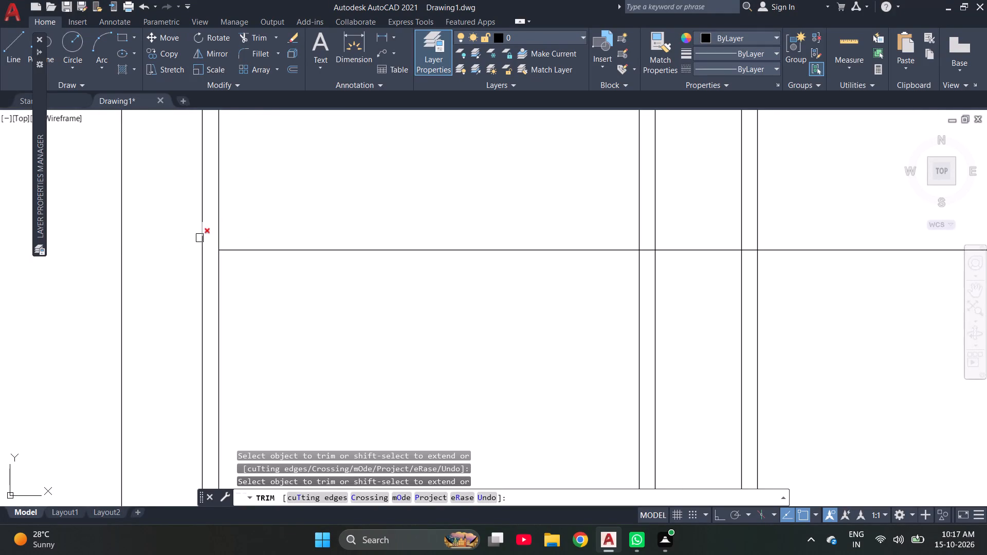
pyautogui.click(200, 238)
pyautogui.click(218, 230)
# Trim the two middle vertical pairs out of the strip between the full-width wall and the extended horizontal line.
pyautogui.scroll(-3, 177, 238)
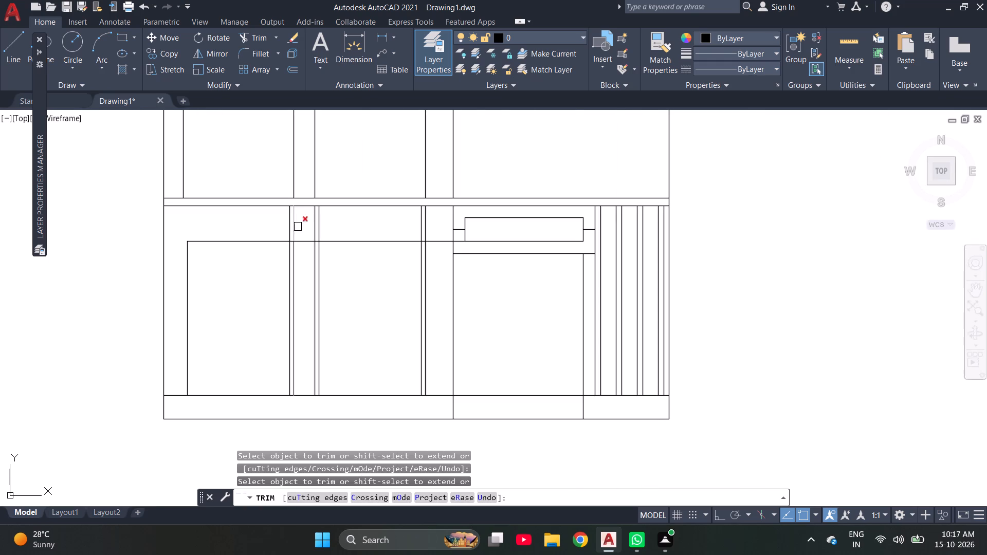
pyautogui.scroll(3, 298, 227)
pyautogui.moveTo(293, 231); pyautogui.dragTo(231, 242)
pyautogui.moveTo(432, 231); pyautogui.dragTo(291, 230)
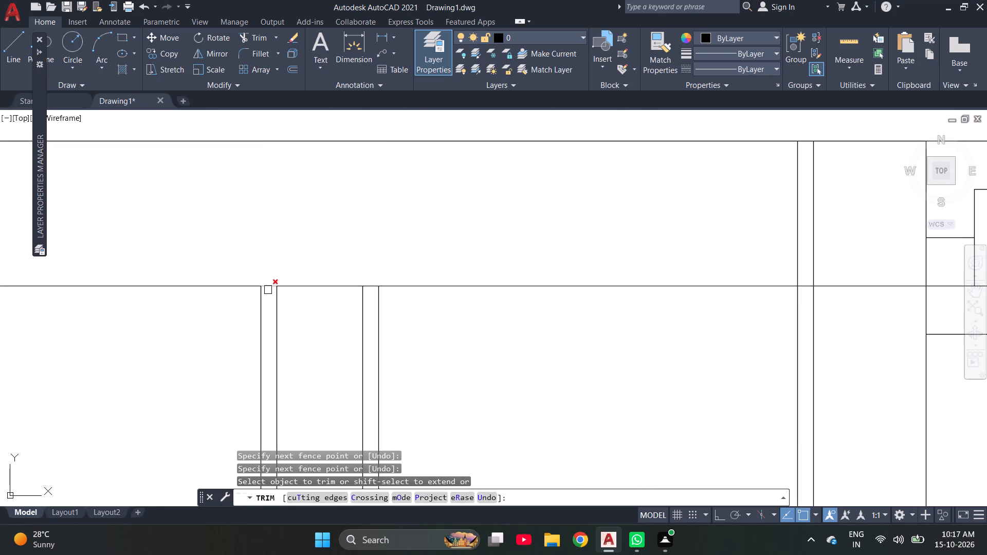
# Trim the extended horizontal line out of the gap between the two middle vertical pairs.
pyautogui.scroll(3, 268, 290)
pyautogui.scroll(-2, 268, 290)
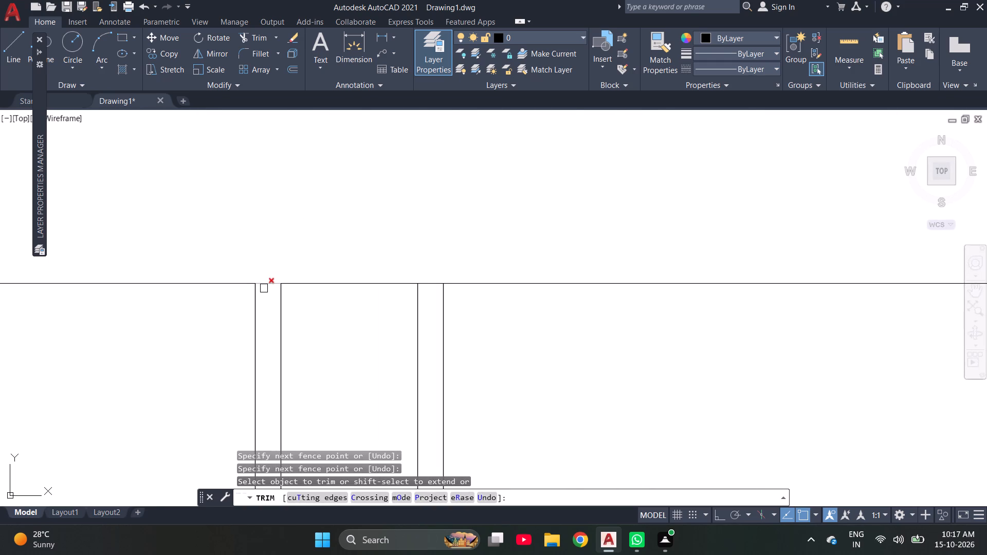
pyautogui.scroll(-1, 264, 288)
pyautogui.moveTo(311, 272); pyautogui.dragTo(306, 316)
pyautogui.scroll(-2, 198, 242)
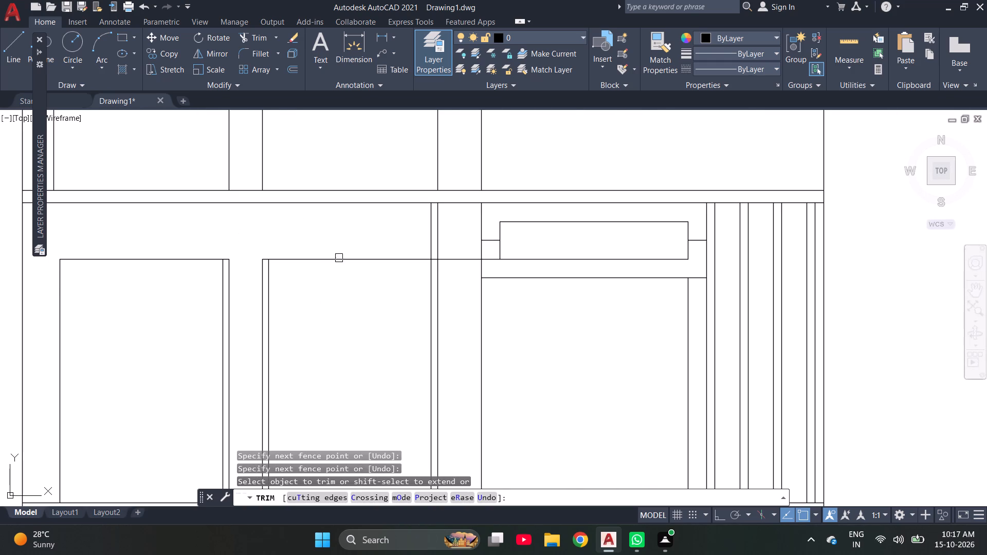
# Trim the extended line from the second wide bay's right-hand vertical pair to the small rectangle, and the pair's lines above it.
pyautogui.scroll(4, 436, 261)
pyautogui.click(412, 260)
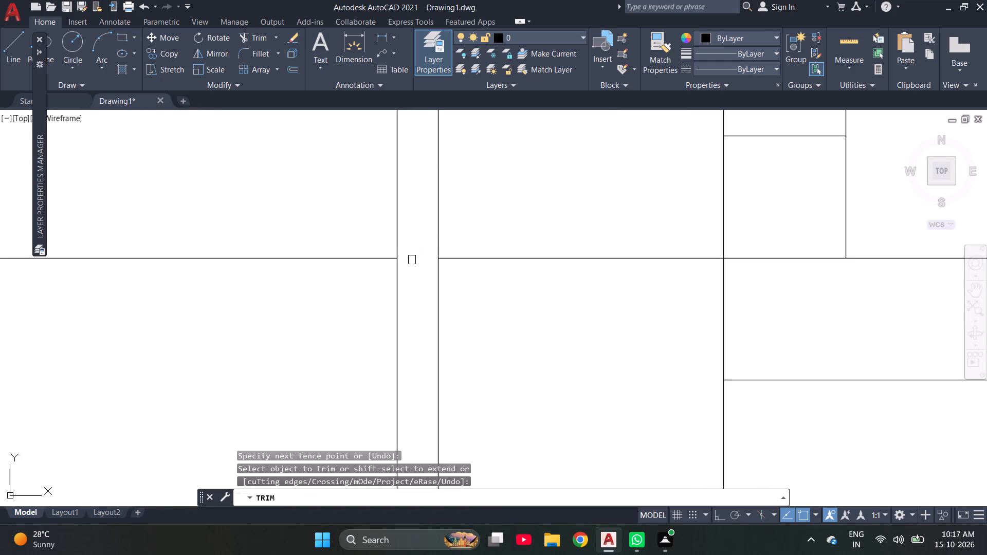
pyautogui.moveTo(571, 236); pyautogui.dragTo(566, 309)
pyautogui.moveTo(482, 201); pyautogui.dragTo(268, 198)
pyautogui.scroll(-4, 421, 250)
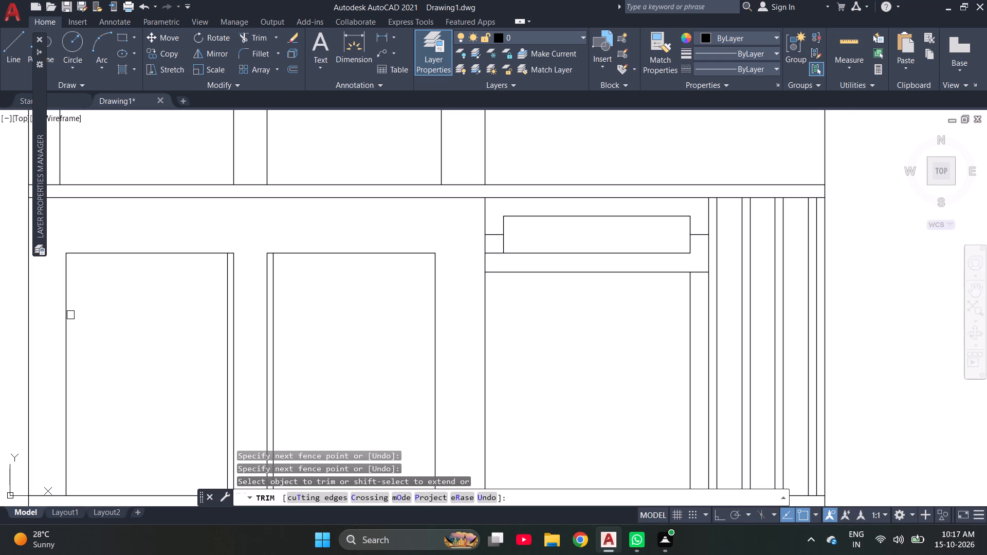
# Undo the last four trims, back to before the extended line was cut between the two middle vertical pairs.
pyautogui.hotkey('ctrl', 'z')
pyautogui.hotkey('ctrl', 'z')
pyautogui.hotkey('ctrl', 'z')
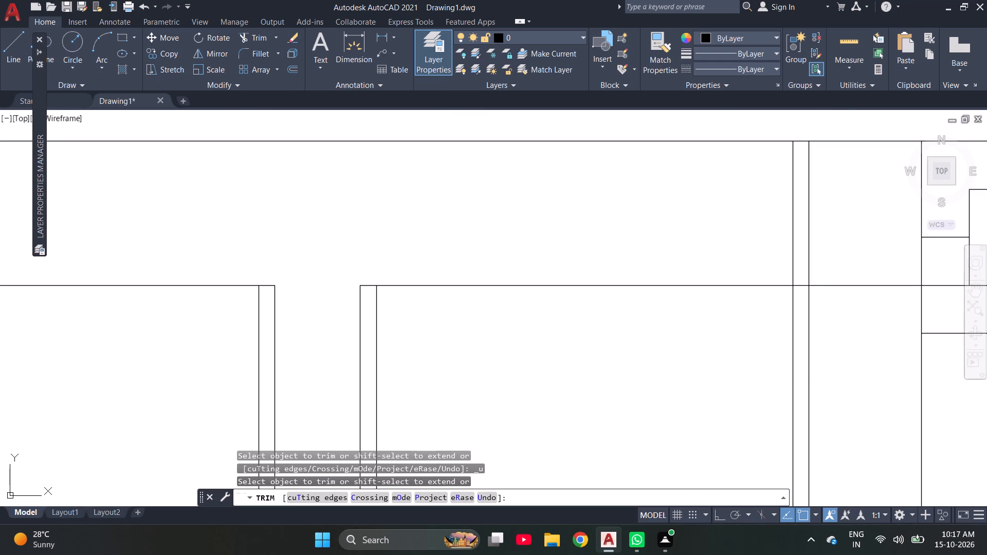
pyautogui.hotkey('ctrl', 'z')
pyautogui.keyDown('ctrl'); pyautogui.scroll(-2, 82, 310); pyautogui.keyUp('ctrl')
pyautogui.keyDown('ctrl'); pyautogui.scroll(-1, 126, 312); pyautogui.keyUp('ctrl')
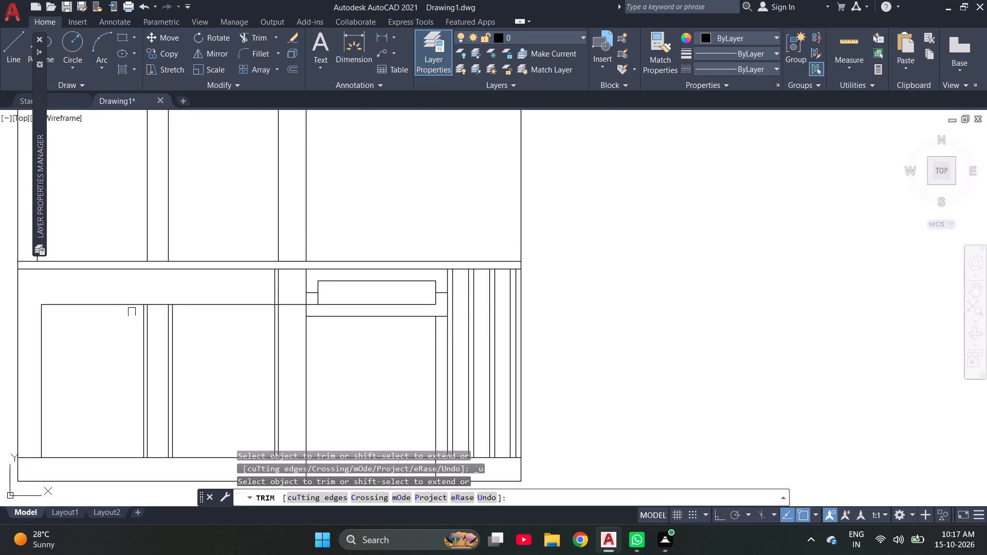
# Undo the earlier trims and extension at the leftmost vertical pair, back to both its lines reaching the full-width wall.
pyautogui.hotkey('ctrl', 'z')
pyautogui.hotkey('ctrl', 'z')
pyautogui.keyDown('ctrl'); pyautogui.scroll(-2, 132, 312); pyautogui.keyUp('ctrl')
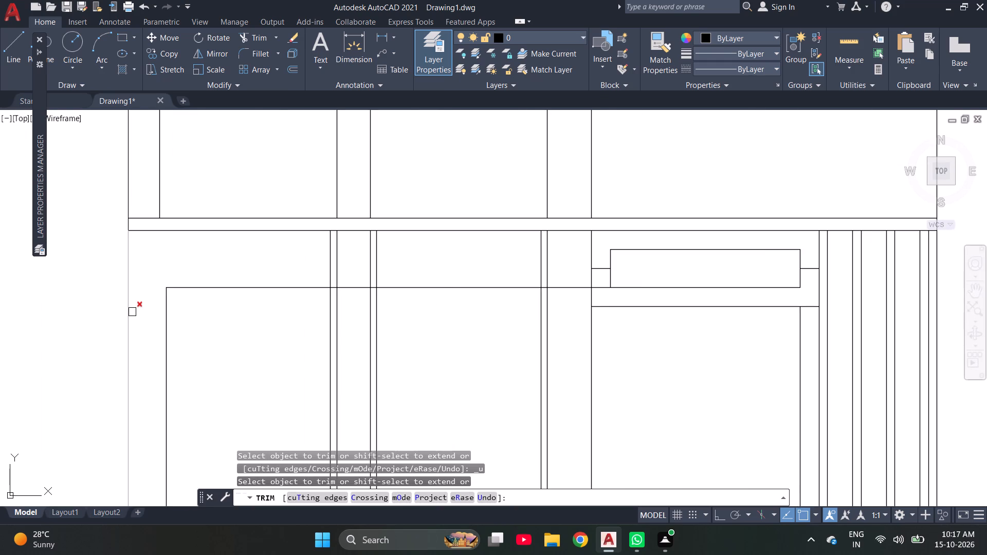
pyautogui.keyDown('ctrl'); pyautogui.scroll(-1, 197, 341); pyautogui.keyUp('ctrl')
pyautogui.scroll(-1, 193, 345)
pyautogui.hotkey('ctrl', 'z')
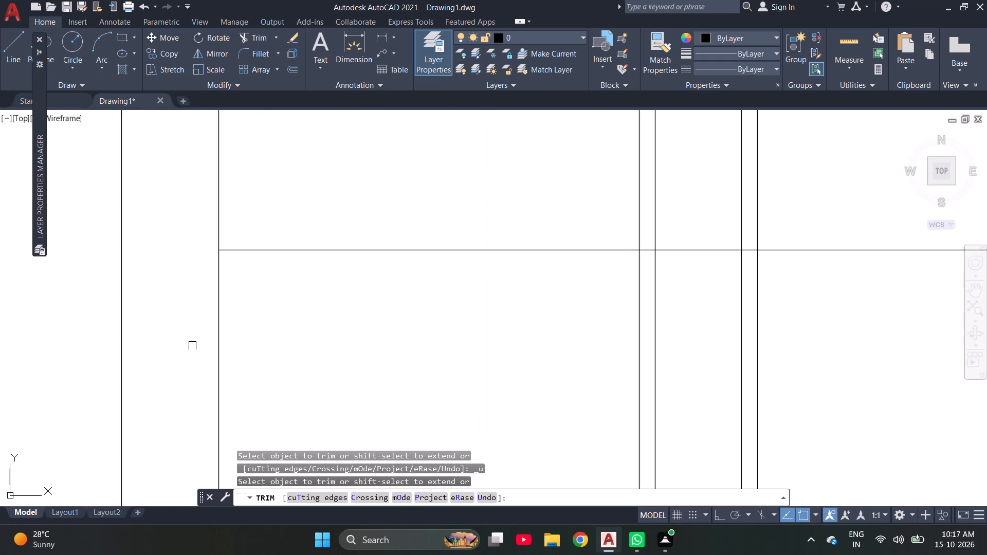
pyautogui.hotkey('ctrl', 'z')
pyautogui.scroll(-2, 192, 346)
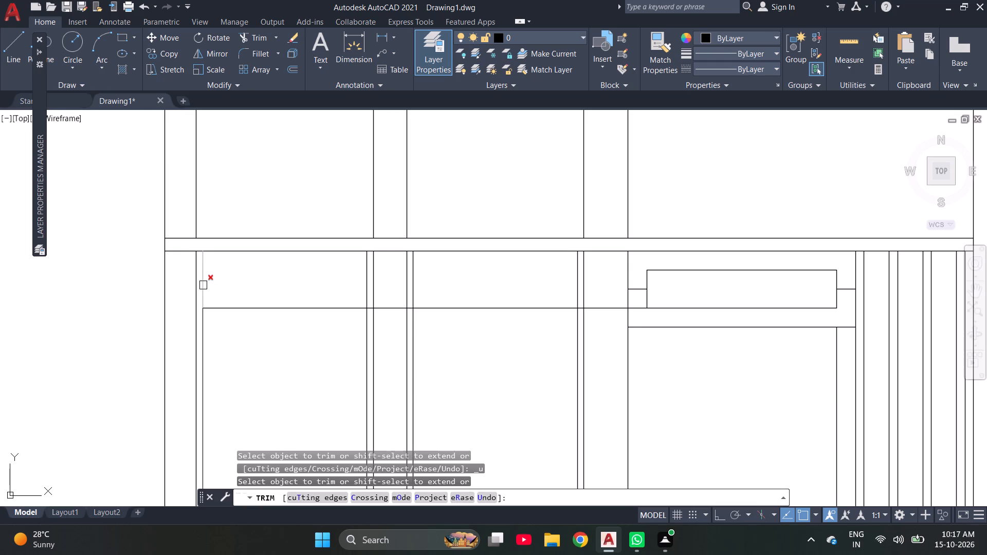
pyautogui.press('Escape')
pyautogui.press('Escape')
# Extend the long horizontal line to the outer line of the leftmost vertical pair.
pyautogui.write('EZ')
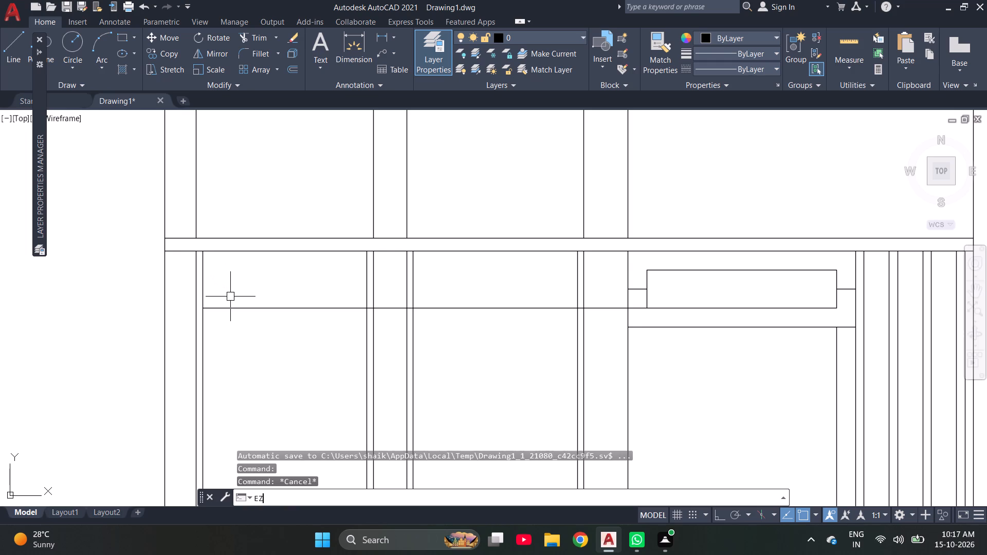
pyautogui.press('Escape')
pyautogui.press('Escape')
pyautogui.write('EX')
pyautogui.press('space')
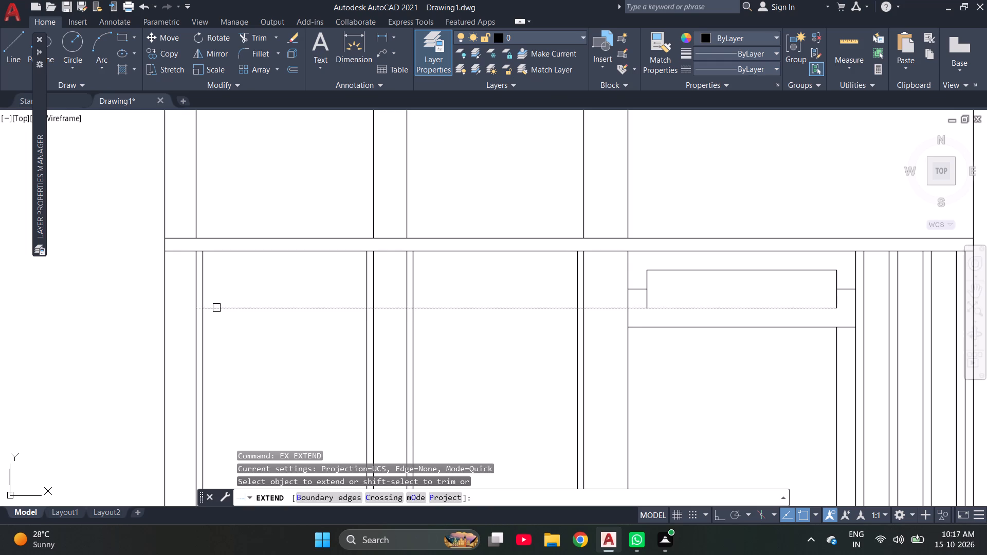
pyautogui.click(216, 308)
pyautogui.press('Escape')
pyautogui.press('Escape')
# Trim the leftmost vertical pair and the two middle vertical pairs out of the strip between the full-width wall and the extended line.
pyautogui.write('RE')
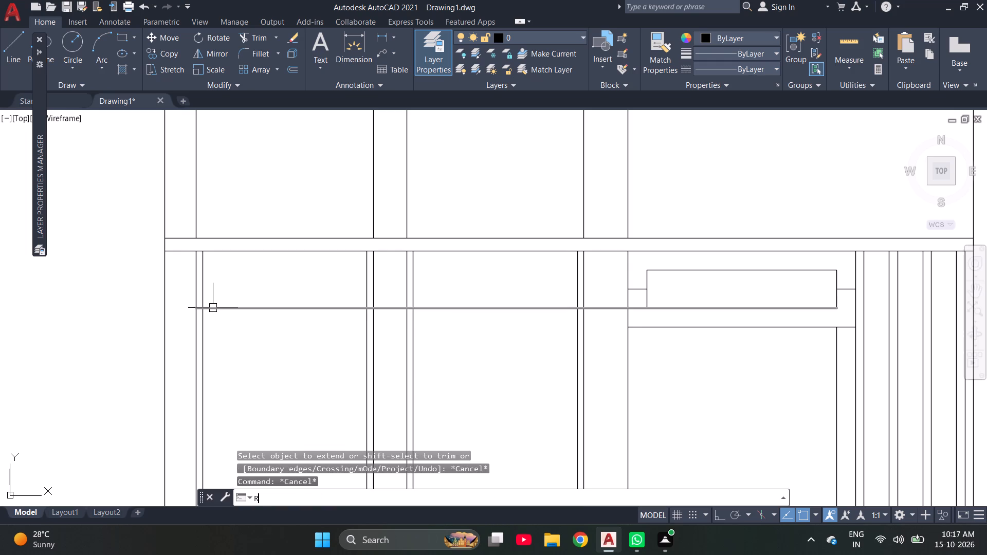
pyautogui.press('space')
pyautogui.moveTo(210, 286); pyautogui.dragTo(181, 295)
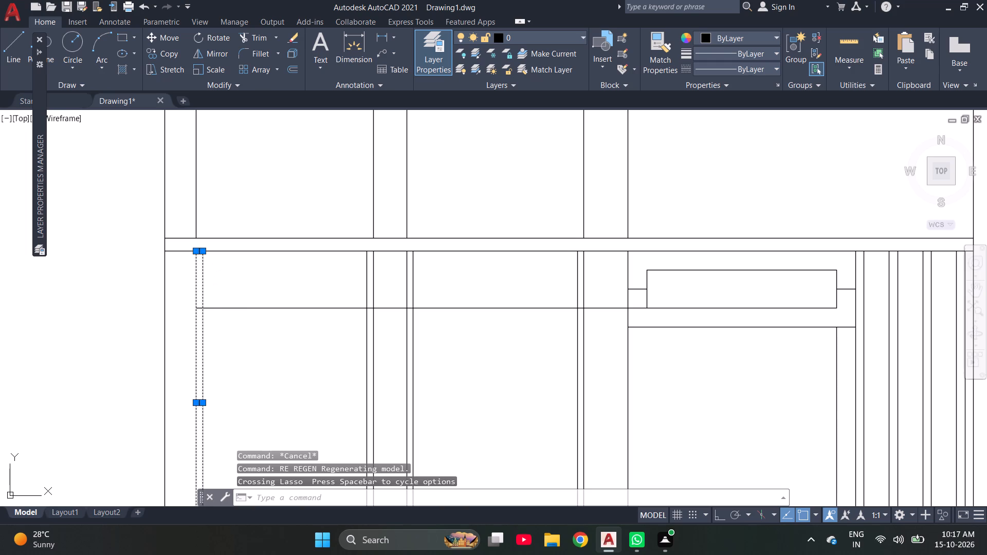
pyautogui.press('Escape')
pyautogui.write('TR')
pyautogui.press('space')
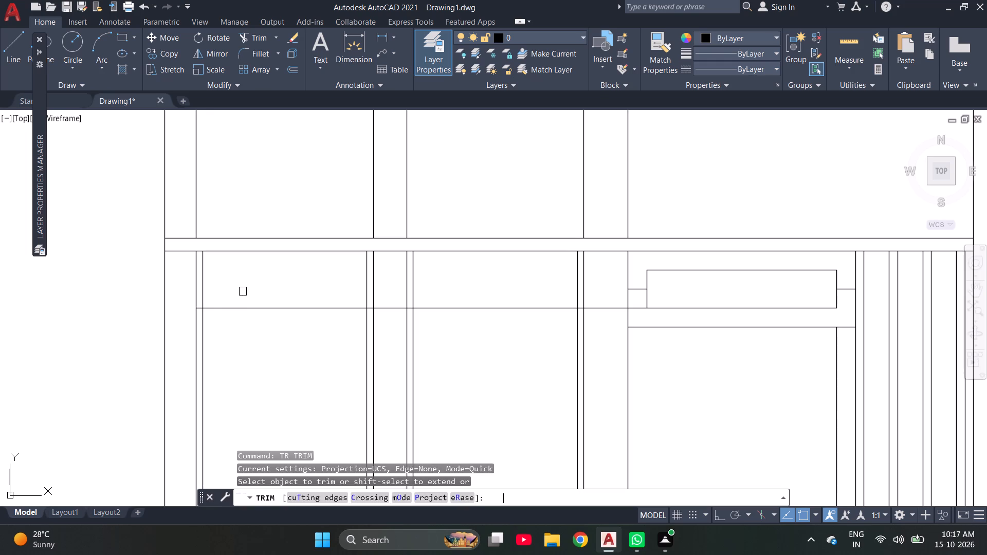
pyautogui.moveTo(238, 286); pyautogui.dragTo(224, 285)
pyautogui.moveTo(215, 284); pyautogui.dragTo(204, 287)
pyautogui.click(181, 291)
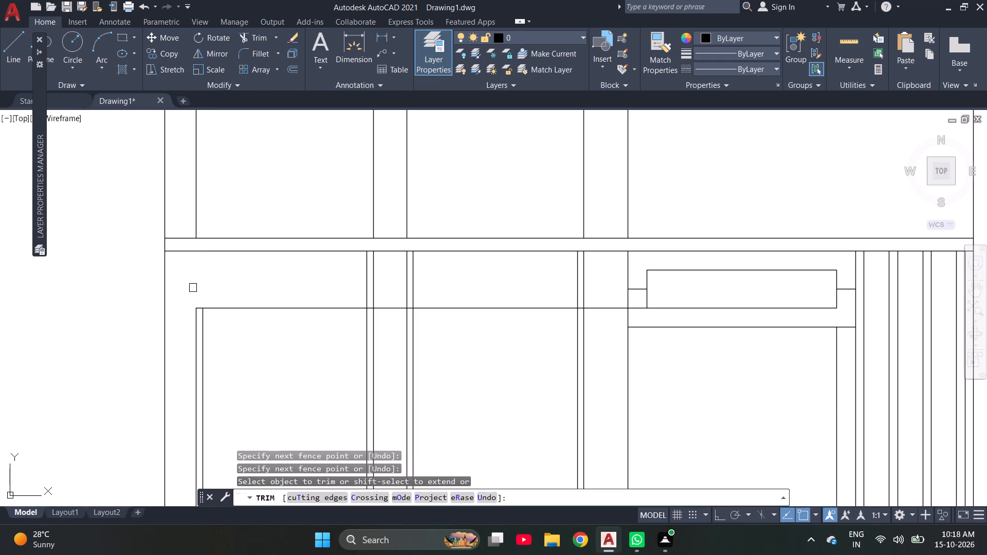
pyautogui.click(509, 278)
pyautogui.click(340, 285)
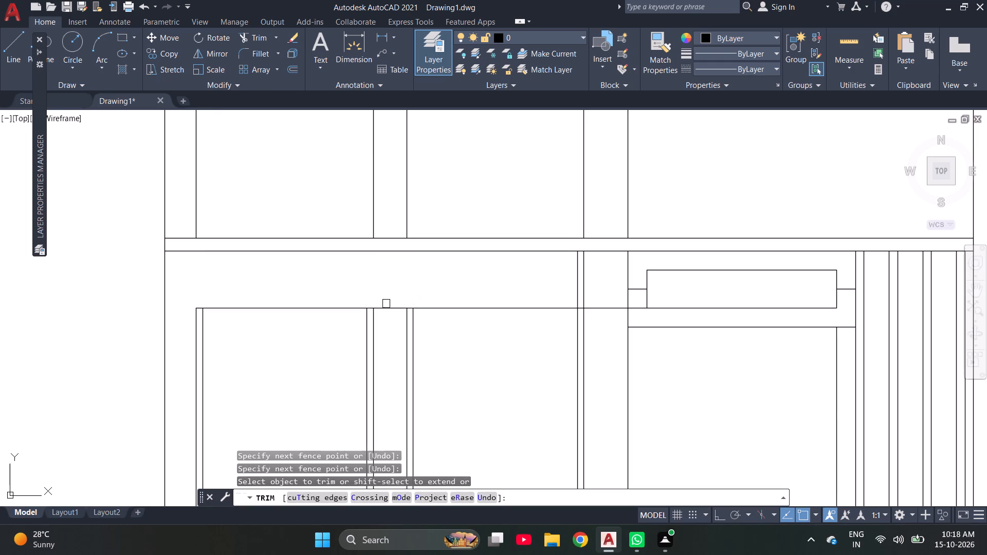
# Trim the extended line between the two bays and from the second bay to the small rectangle, plus that bay's right-hand pair above it.
pyautogui.click(386, 307)
pyautogui.click(594, 291)
pyautogui.click(538, 297)
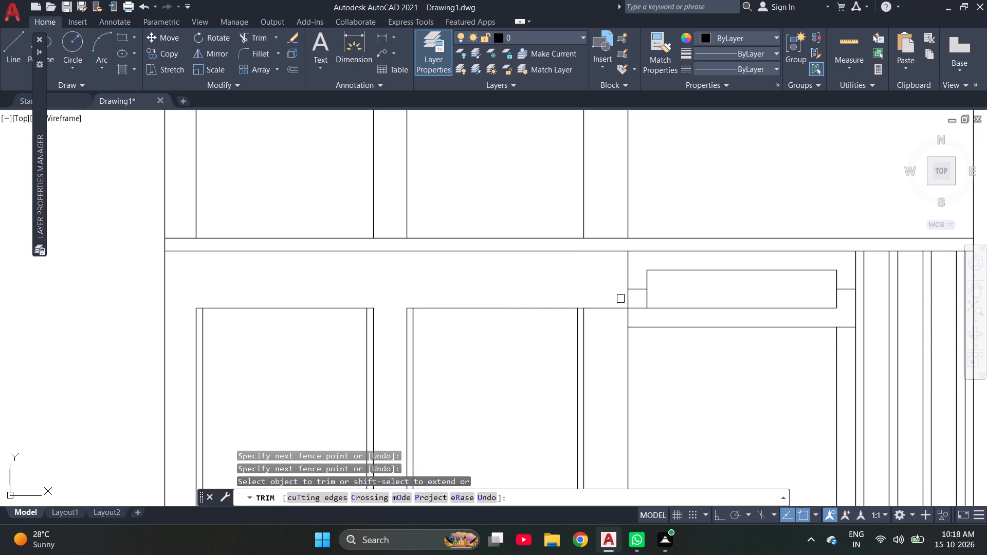
pyautogui.click(618, 310)
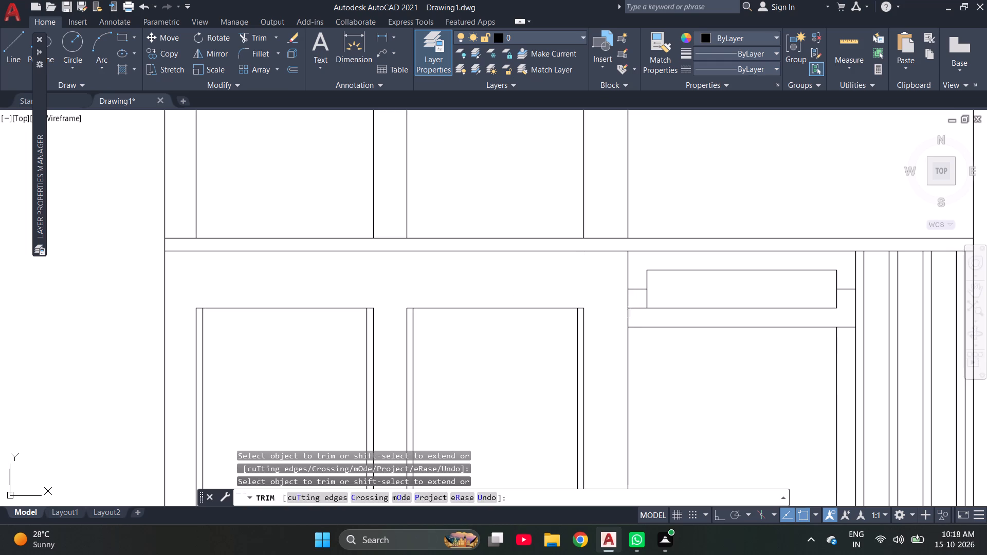
pyautogui.click(634, 312)
pyautogui.press('Escape')
pyautogui.press('Escape')
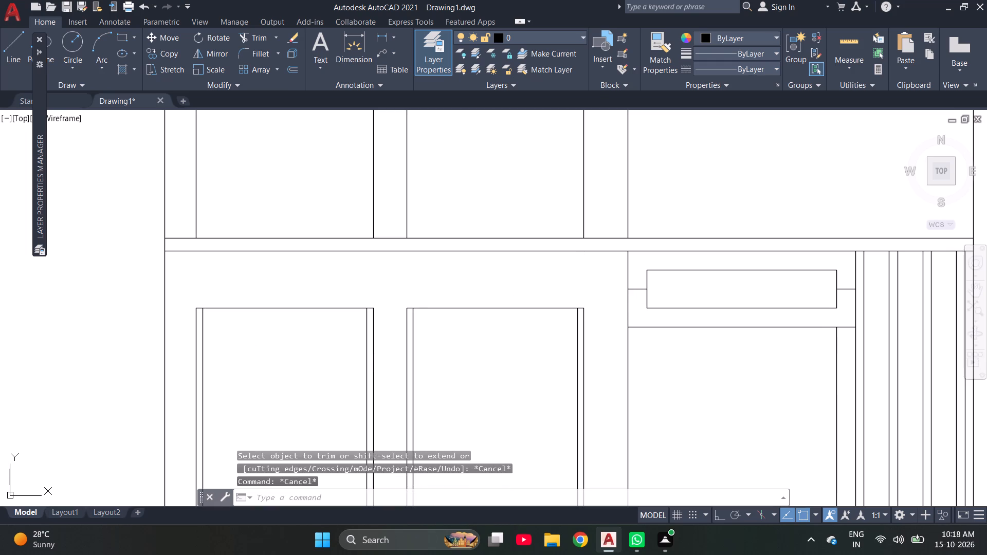
# Hatch the interiors of the two framed bays below the full-width wall with the fourth ACAD_ISO dashed-line pattern.
pyautogui.scroll(-2, 233, 299)
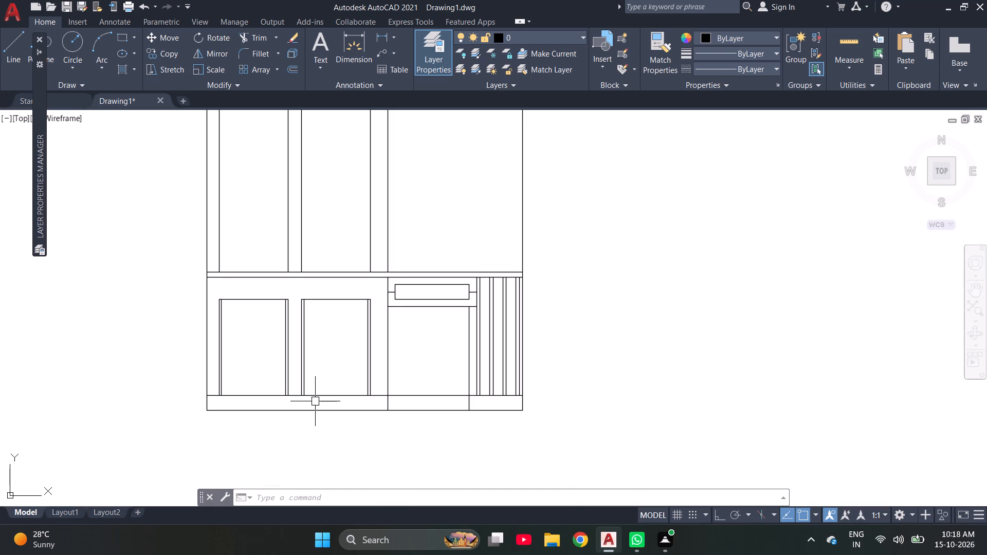
pyautogui.scroll(-2, 315, 401)
pyautogui.scroll(2, 315, 401)
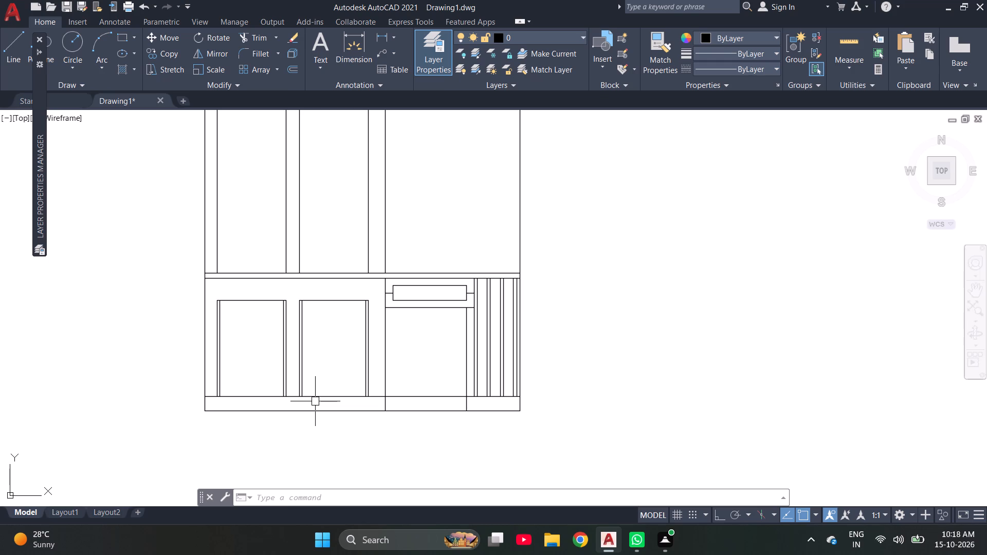
pyautogui.press('h')
pyautogui.press('Return')
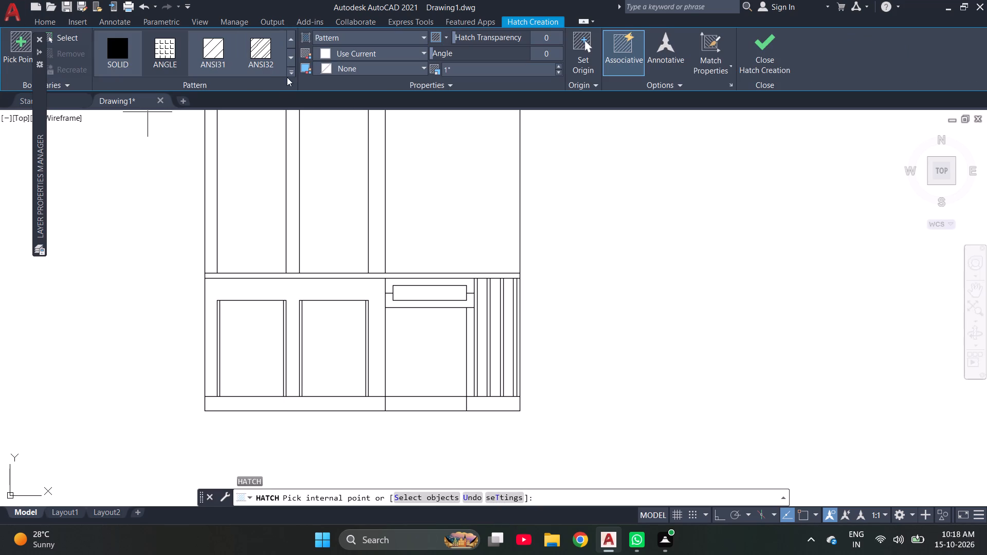
pyautogui.click(294, 73)
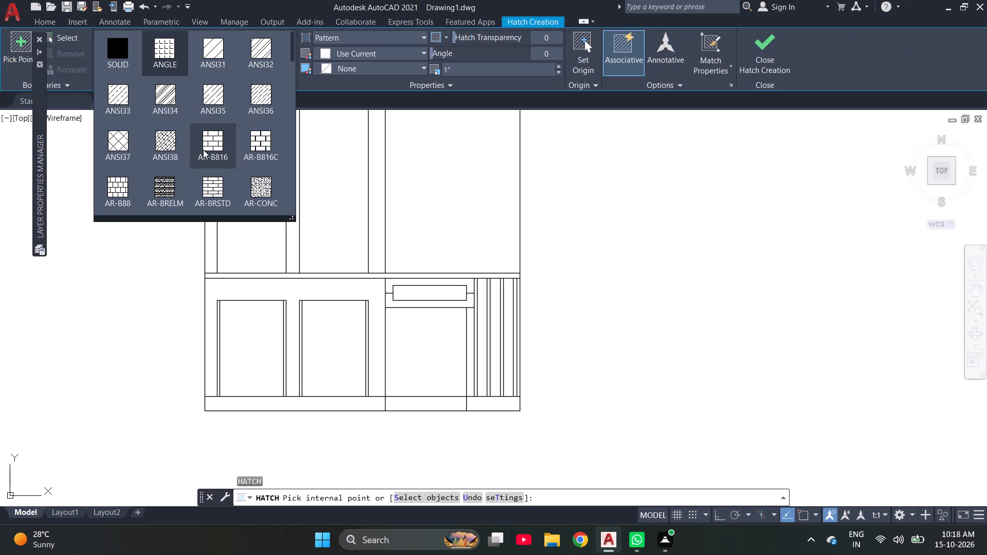
pyautogui.scroll(-2, 206, 143)
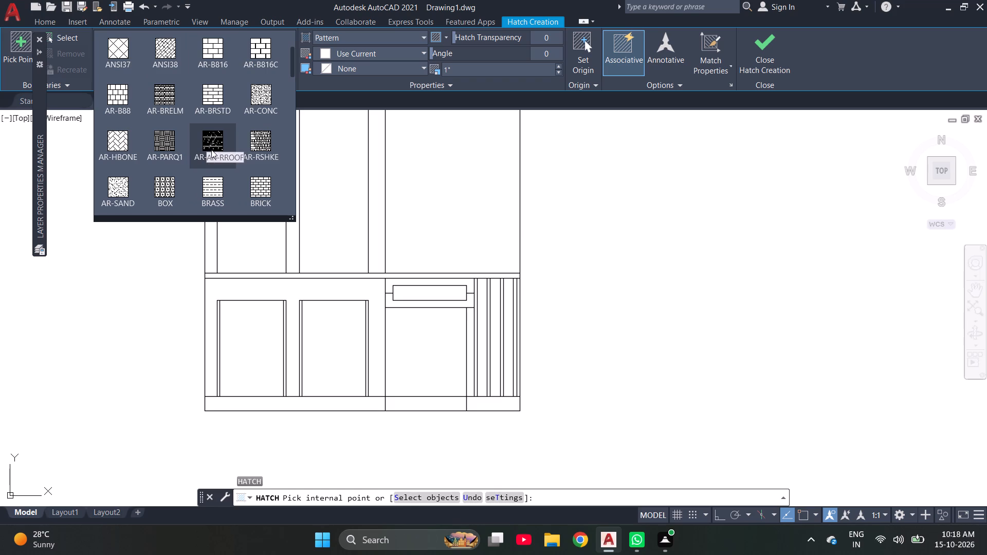
pyautogui.scroll(-1, 210, 159)
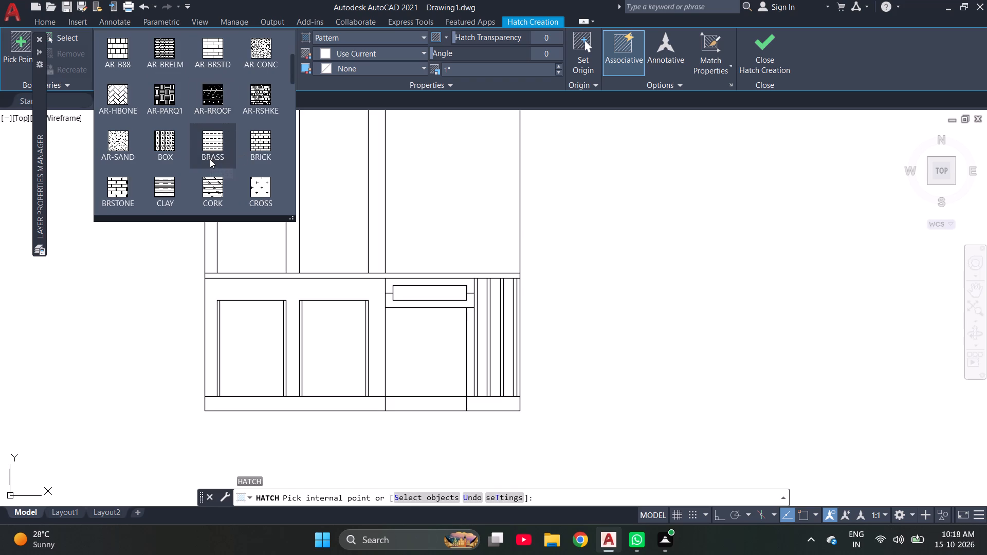
pyautogui.scroll(-3, 210, 159)
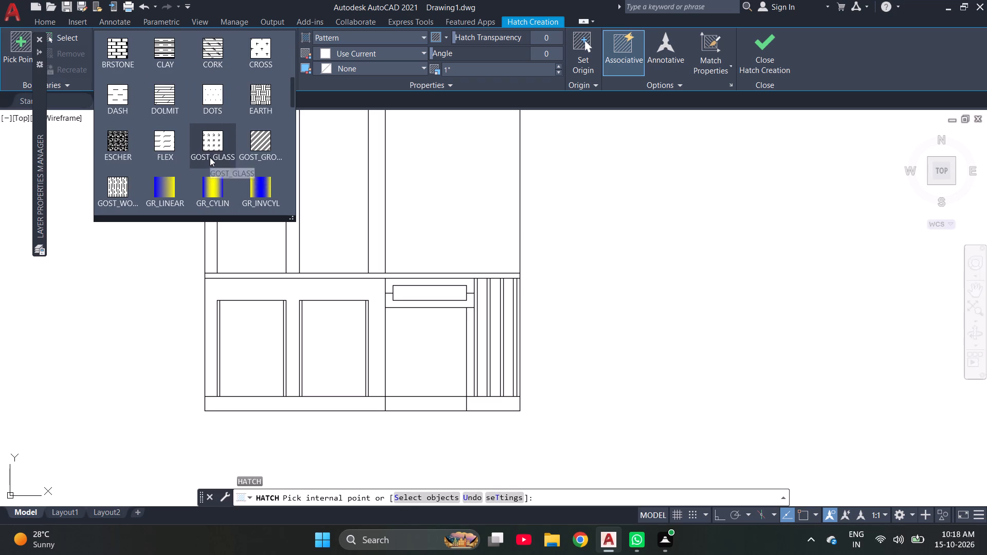
pyautogui.scroll(-2, 210, 157)
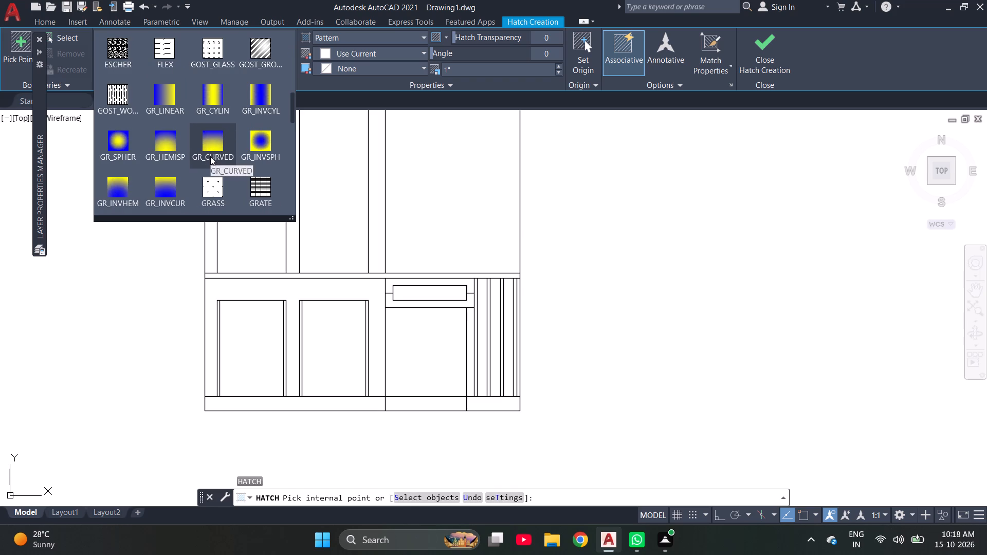
pyautogui.scroll(-1, 210, 155)
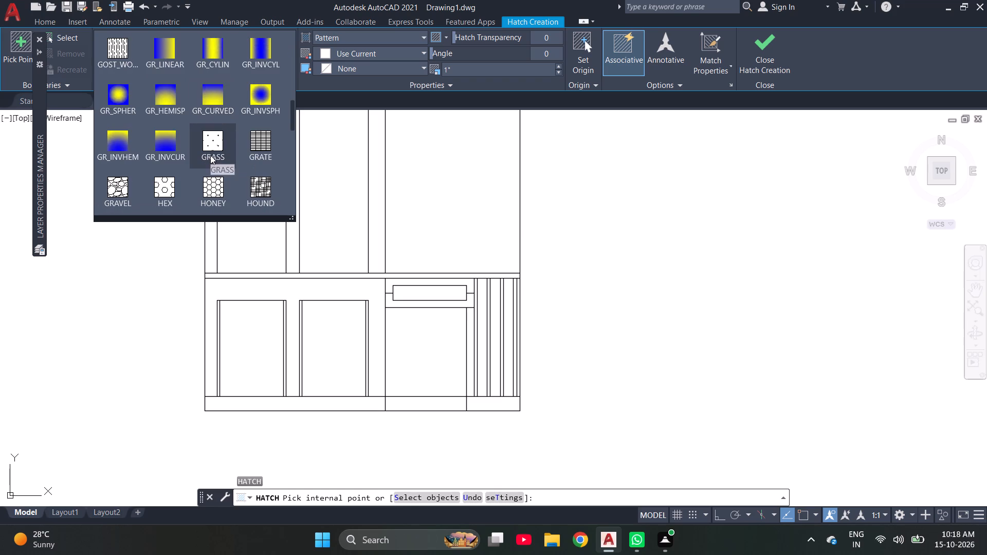
pyautogui.scroll(-1, 209, 142)
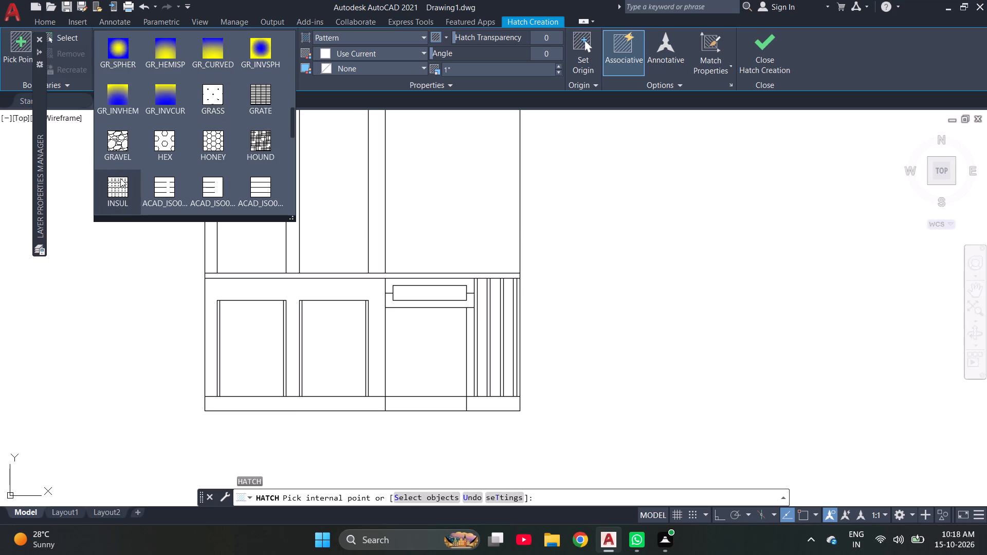
pyautogui.scroll(-1, 170, 169)
pyautogui.scroll(-1, 212, 157)
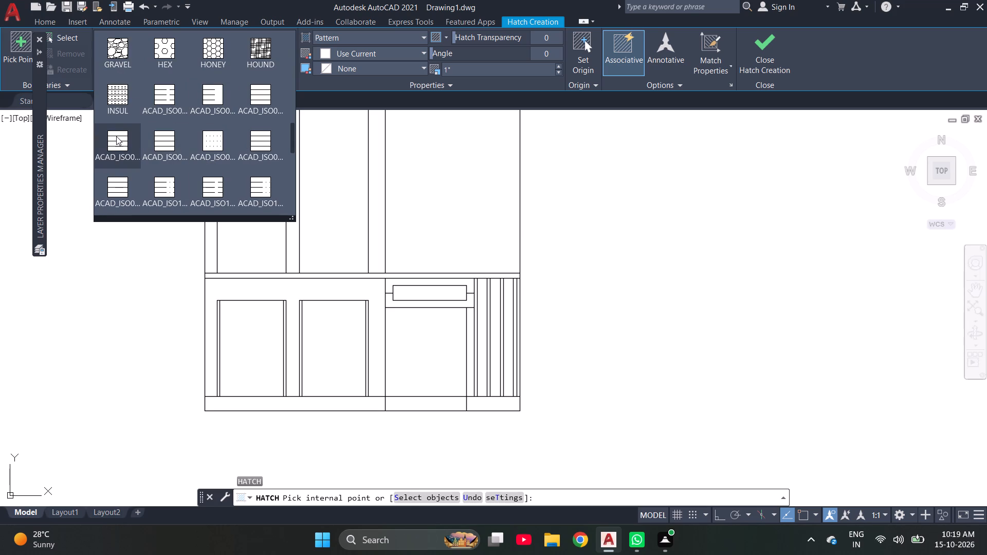
pyautogui.moveTo(116, 136); pyautogui.dragTo(249, 353)
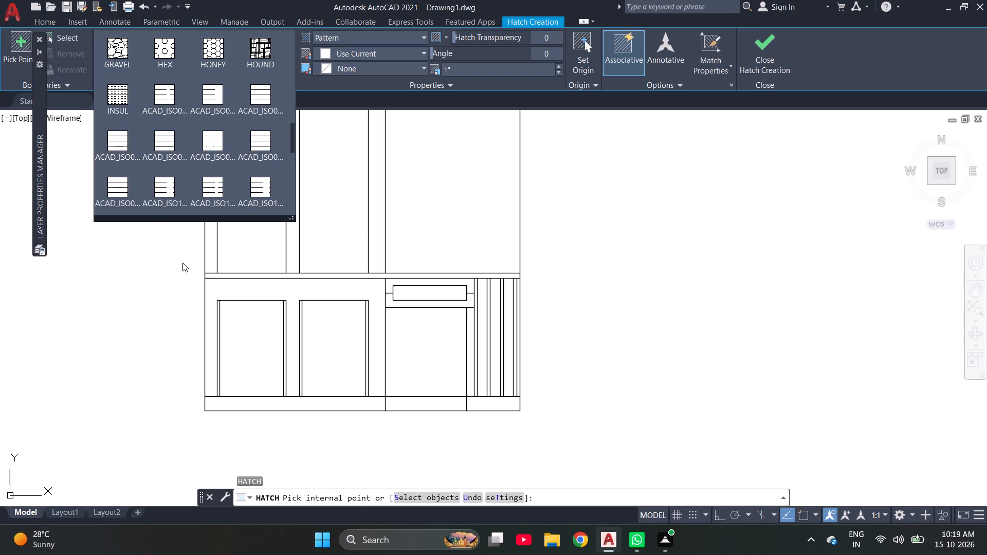
pyautogui.click(118, 148)
pyautogui.click(253, 348)
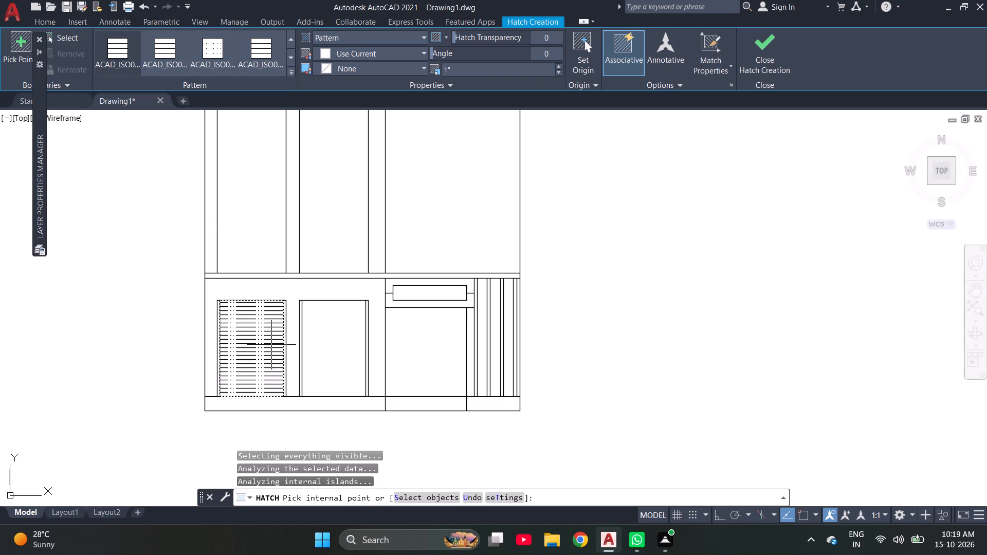
pyautogui.click(336, 352)
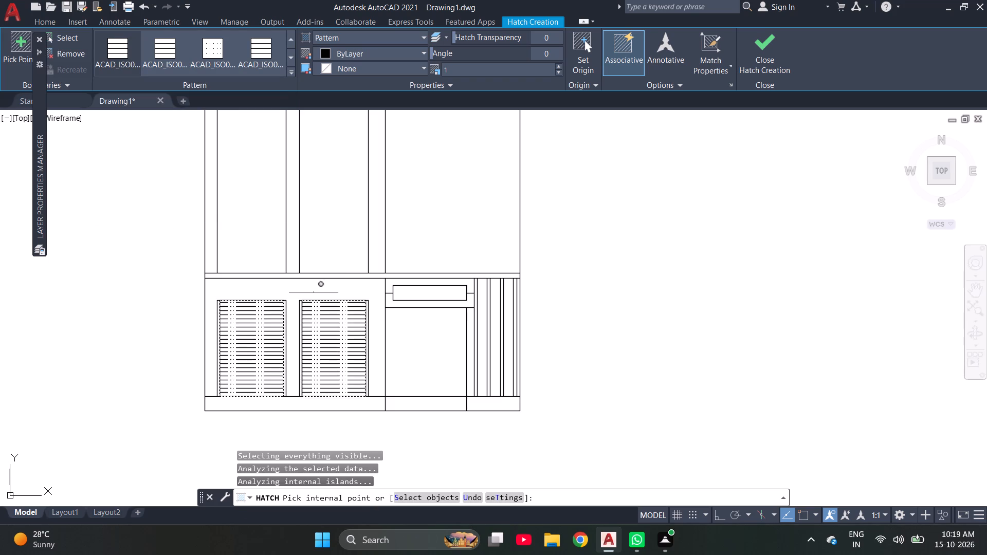
# Try smaller and larger hatch pattern scales on the two framed bays.
pyautogui.click(557, 74)
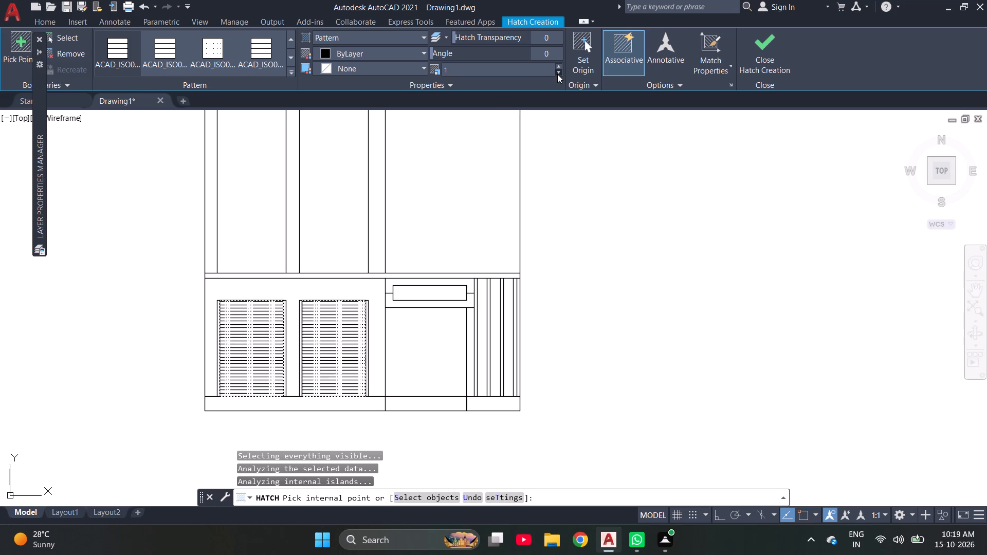
pyautogui.tripleClick(557, 74)
pyautogui.tripleClick(557, 74)
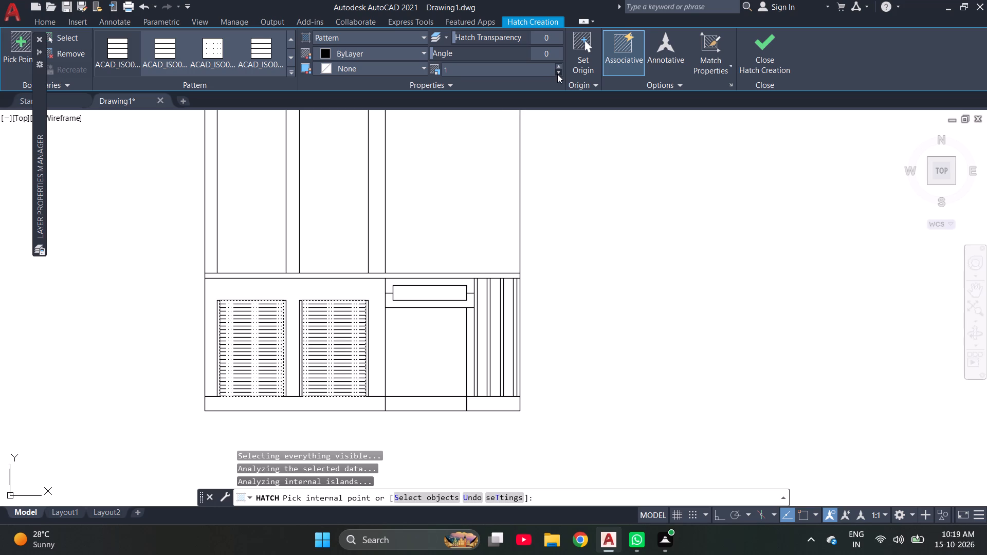
pyautogui.click(557, 74)
pyautogui.doubleClick(557, 74)
pyautogui.doubleClick(558, 67)
pyautogui.click(558, 67)
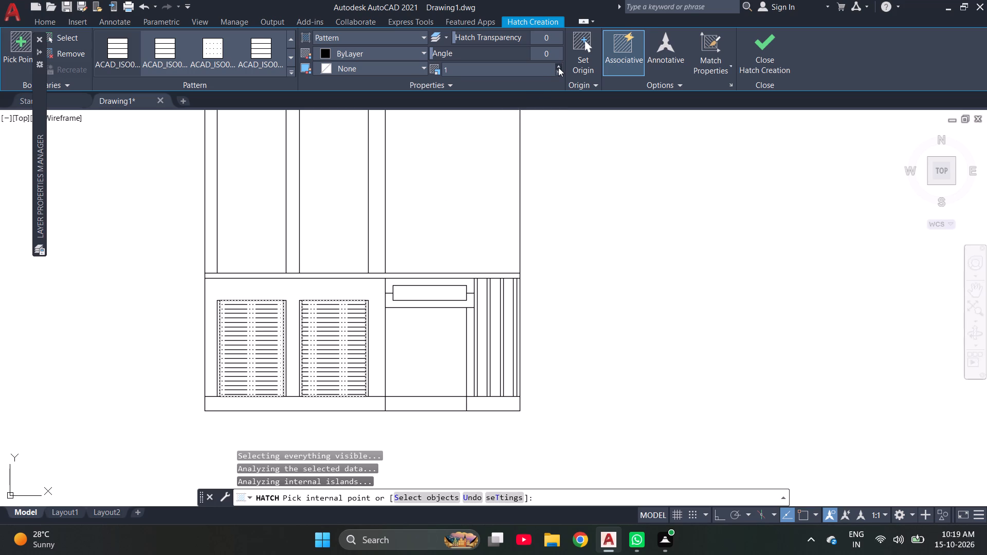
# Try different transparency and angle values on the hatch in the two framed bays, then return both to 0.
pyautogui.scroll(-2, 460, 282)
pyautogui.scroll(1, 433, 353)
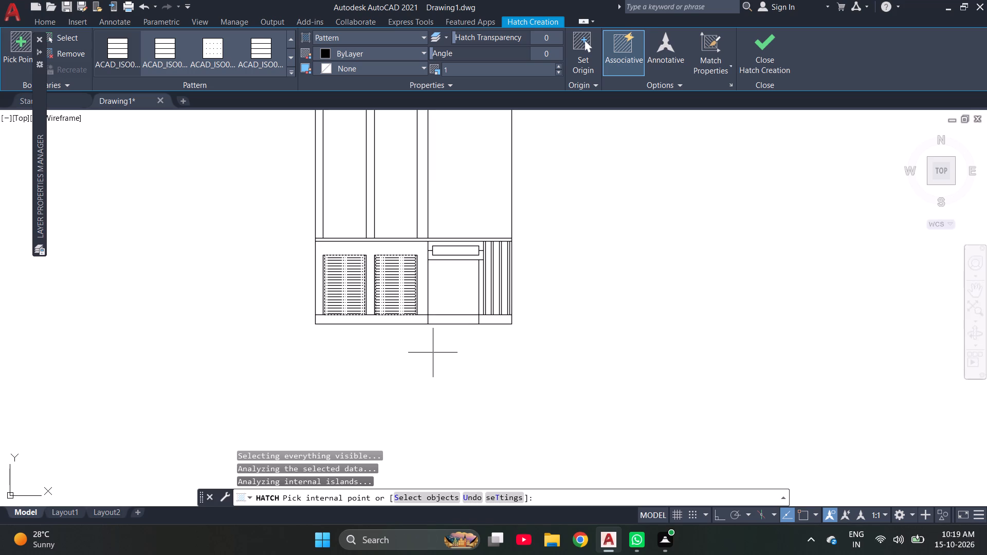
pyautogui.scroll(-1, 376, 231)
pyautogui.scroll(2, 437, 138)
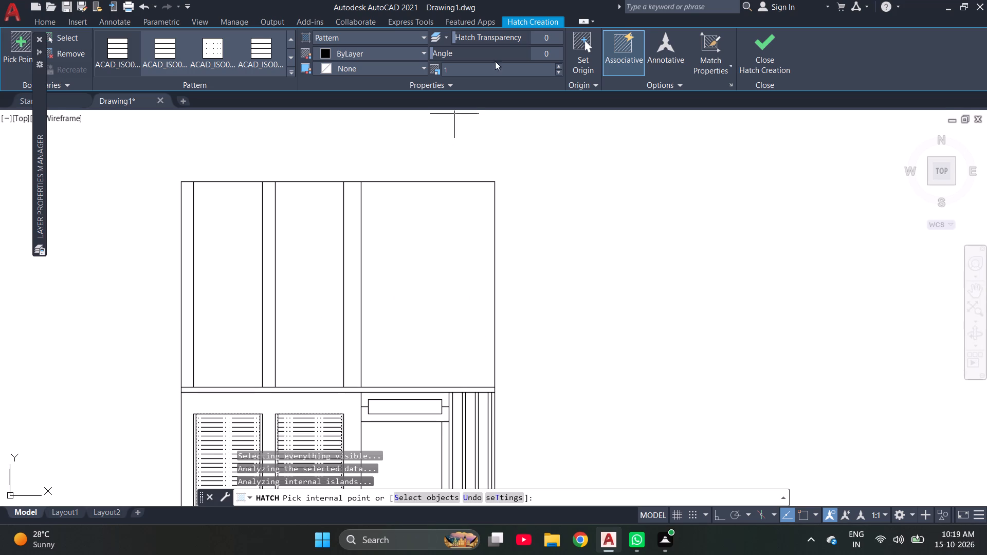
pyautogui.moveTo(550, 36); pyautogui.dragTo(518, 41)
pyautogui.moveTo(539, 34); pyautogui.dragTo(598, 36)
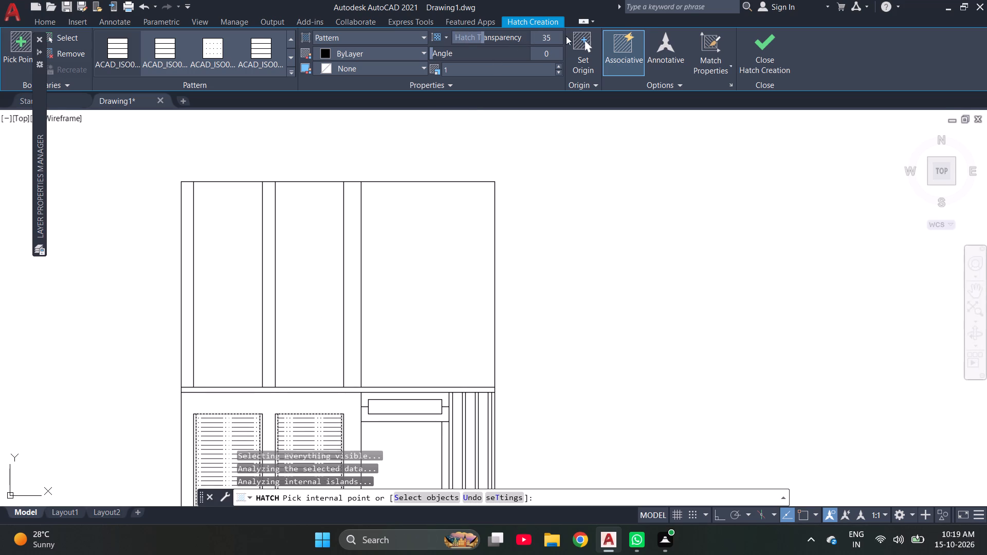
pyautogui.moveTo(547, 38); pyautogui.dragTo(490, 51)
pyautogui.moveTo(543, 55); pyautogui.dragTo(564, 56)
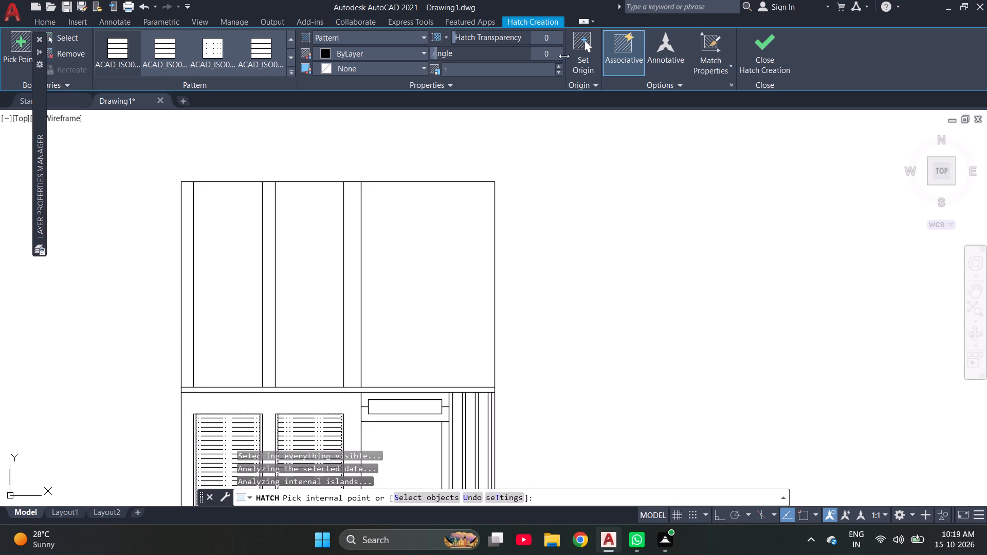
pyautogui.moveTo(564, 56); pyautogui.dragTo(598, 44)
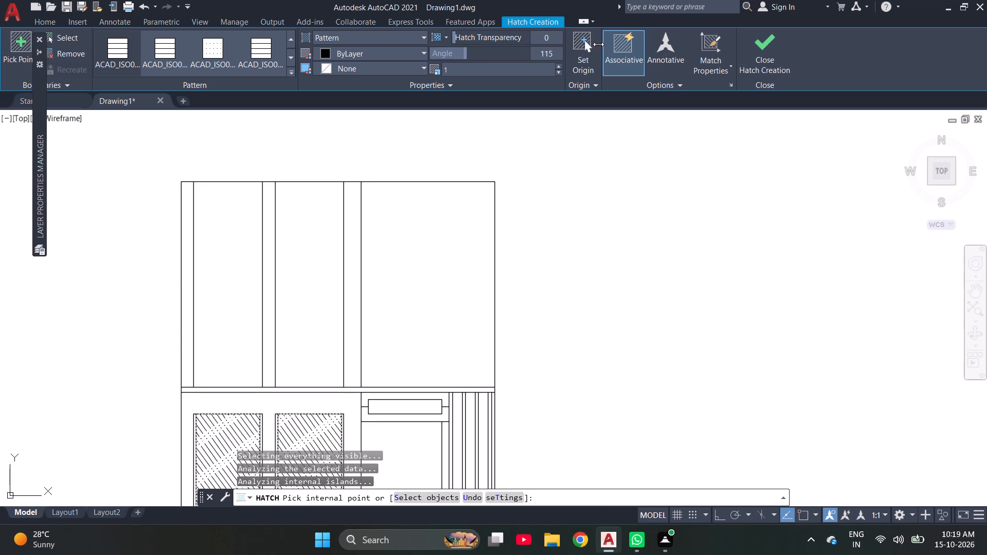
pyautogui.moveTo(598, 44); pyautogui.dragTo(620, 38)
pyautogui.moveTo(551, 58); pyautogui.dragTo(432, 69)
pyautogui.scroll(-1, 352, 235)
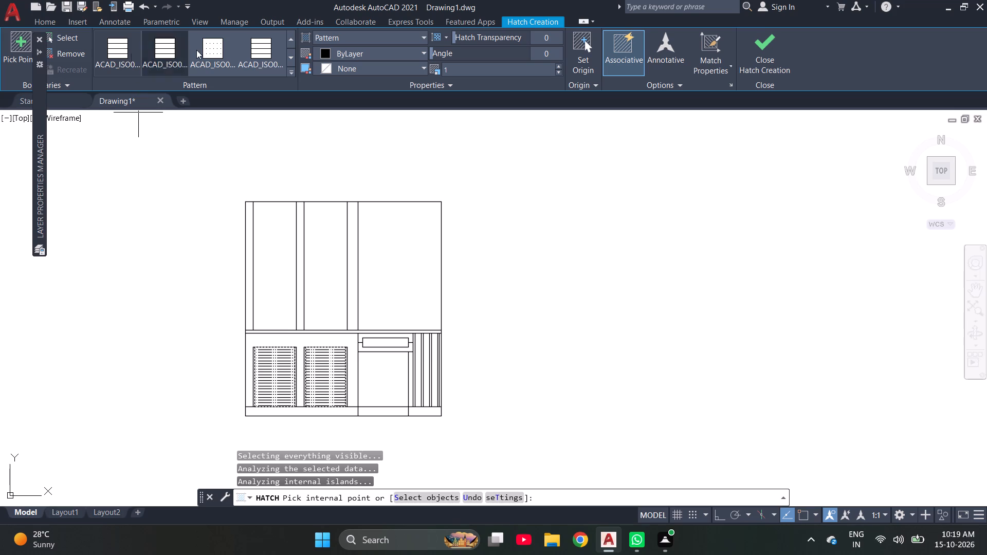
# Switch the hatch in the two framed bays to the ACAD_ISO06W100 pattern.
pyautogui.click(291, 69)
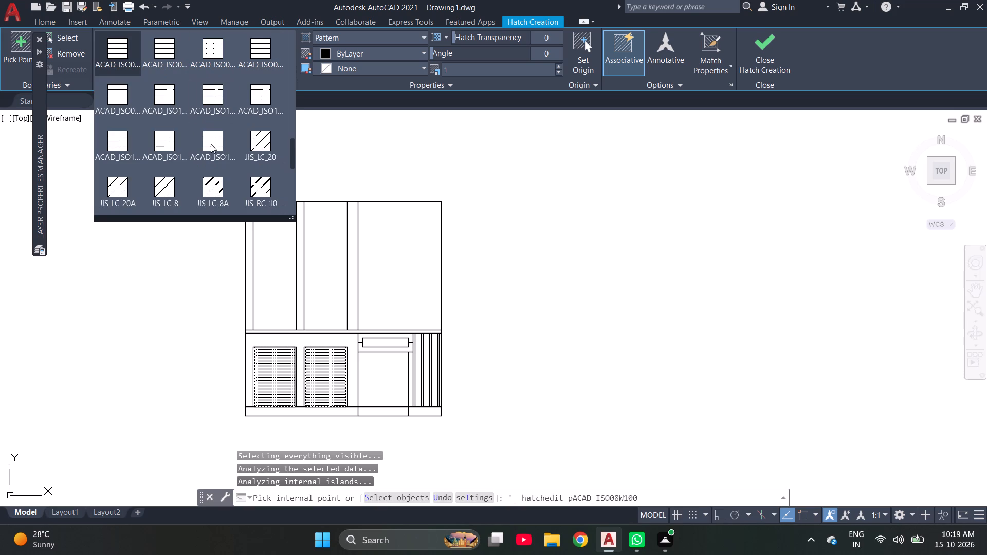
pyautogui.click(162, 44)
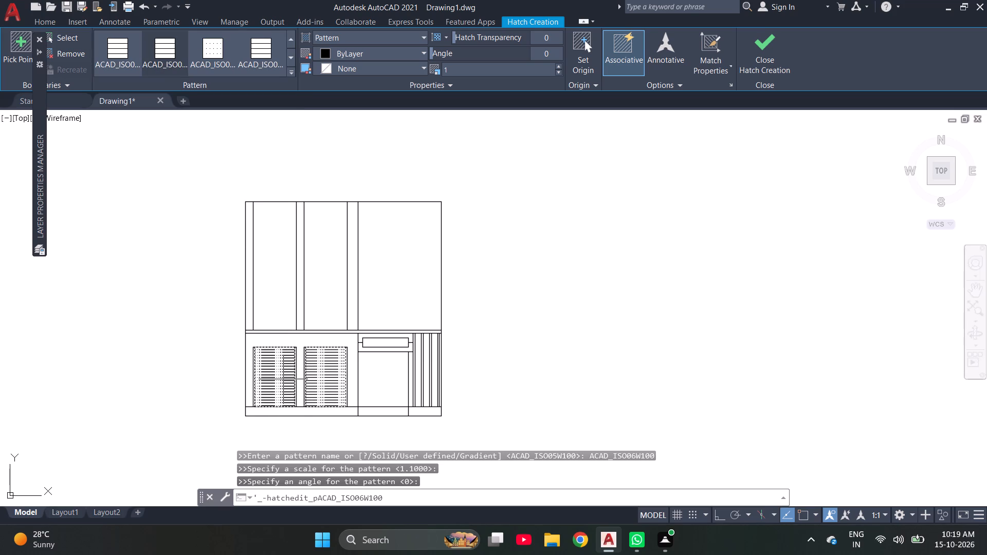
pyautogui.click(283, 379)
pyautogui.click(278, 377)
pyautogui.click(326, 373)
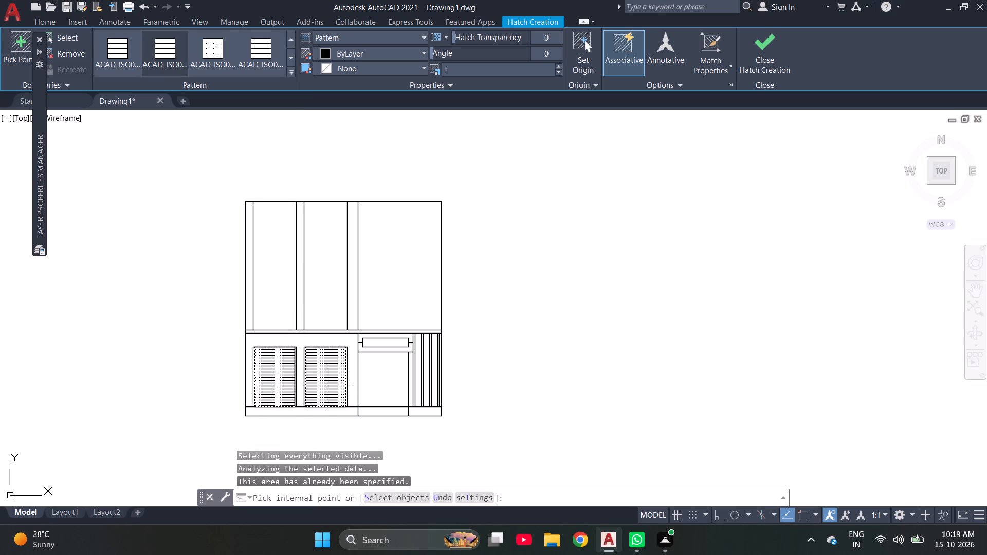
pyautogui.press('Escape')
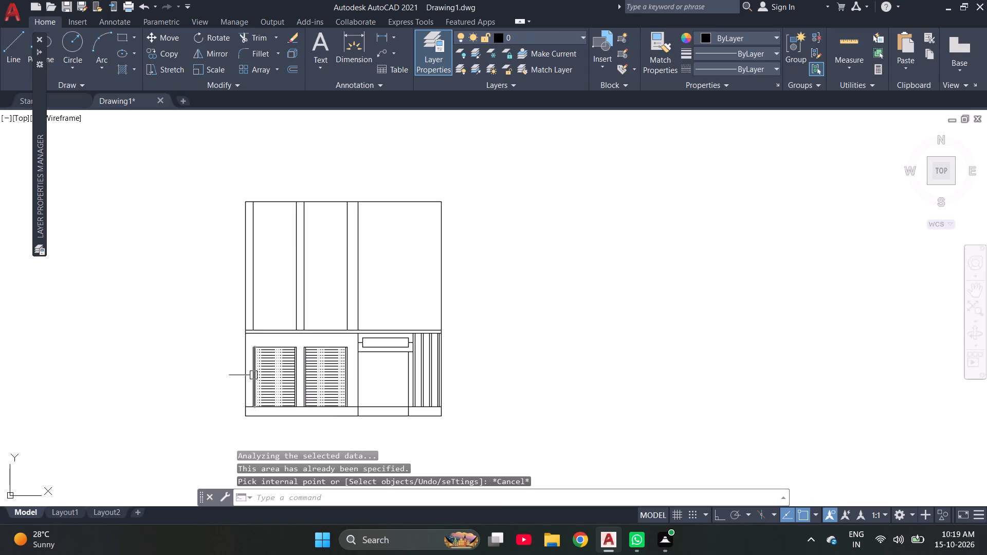
# Delete the dashed-line hatch from the two framed bays.
pyautogui.click(265, 371)
pyautogui.press('Delete')
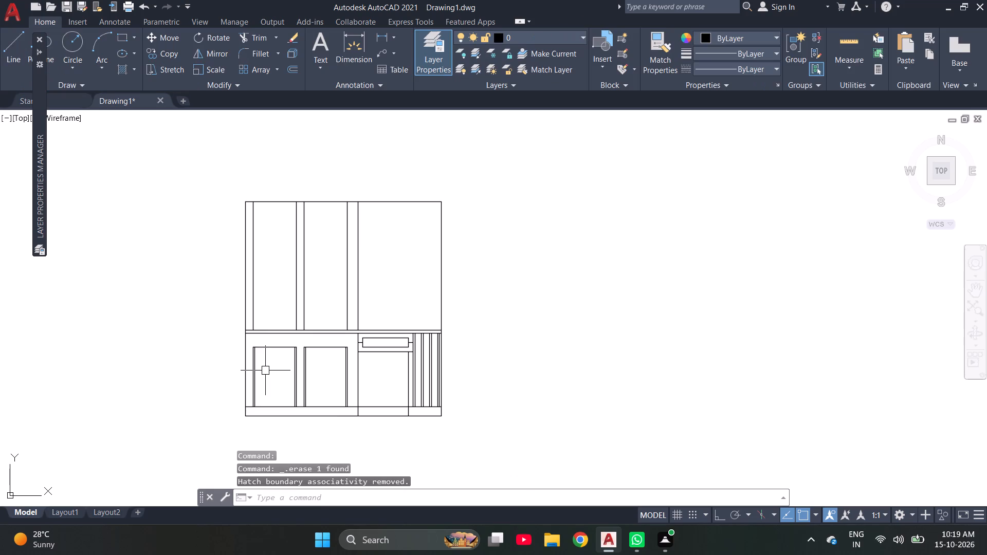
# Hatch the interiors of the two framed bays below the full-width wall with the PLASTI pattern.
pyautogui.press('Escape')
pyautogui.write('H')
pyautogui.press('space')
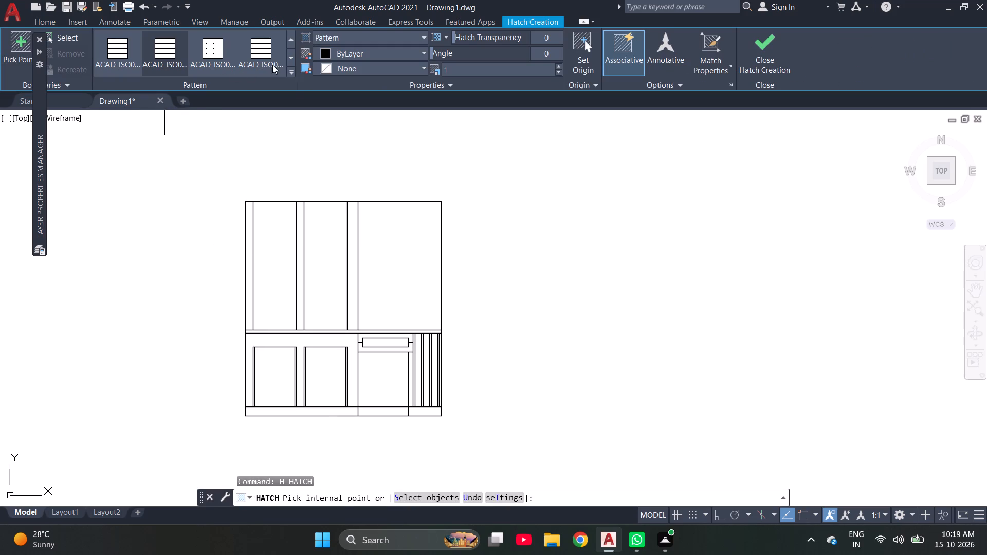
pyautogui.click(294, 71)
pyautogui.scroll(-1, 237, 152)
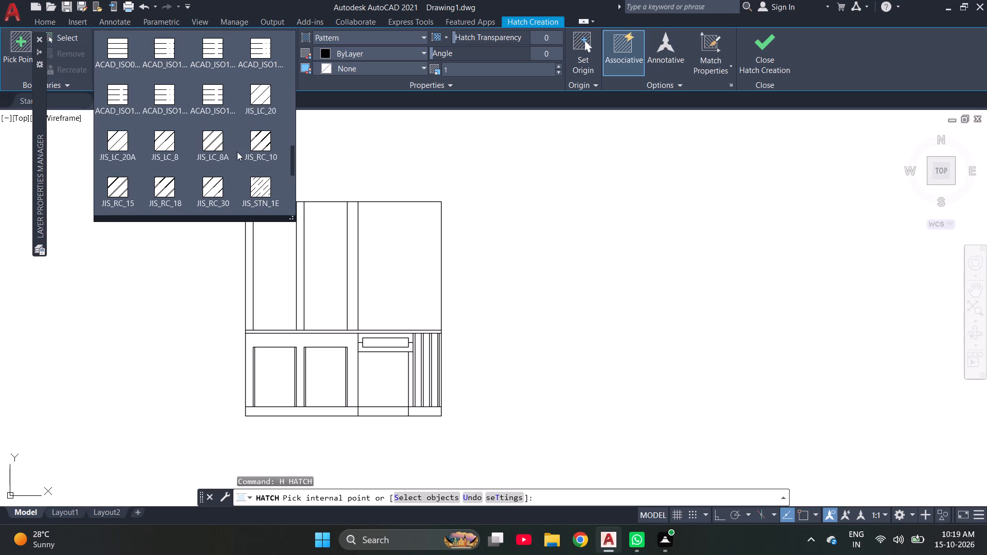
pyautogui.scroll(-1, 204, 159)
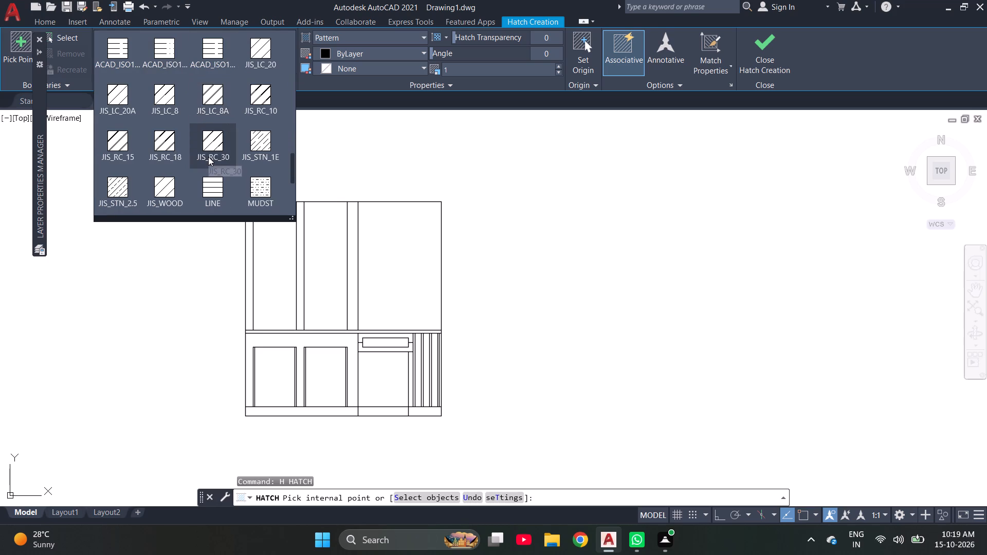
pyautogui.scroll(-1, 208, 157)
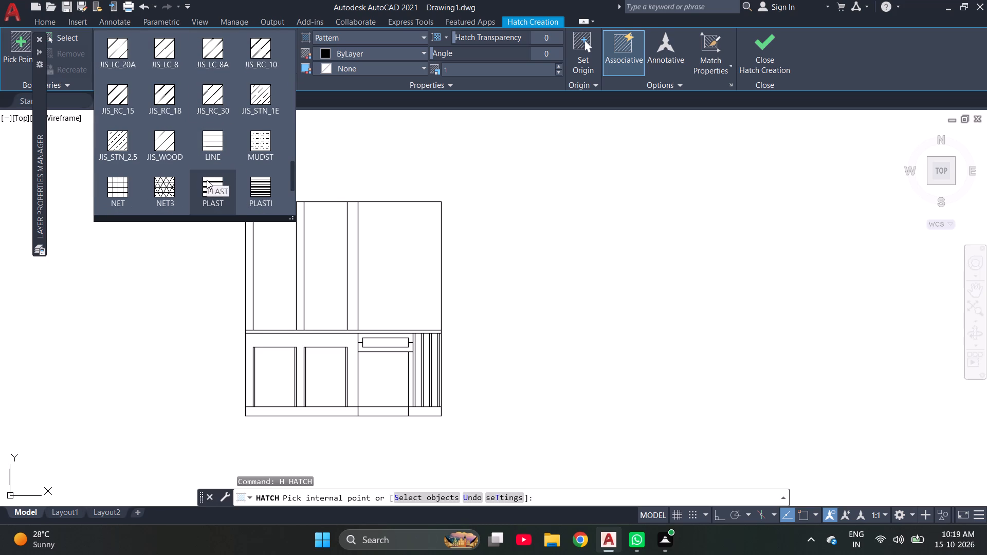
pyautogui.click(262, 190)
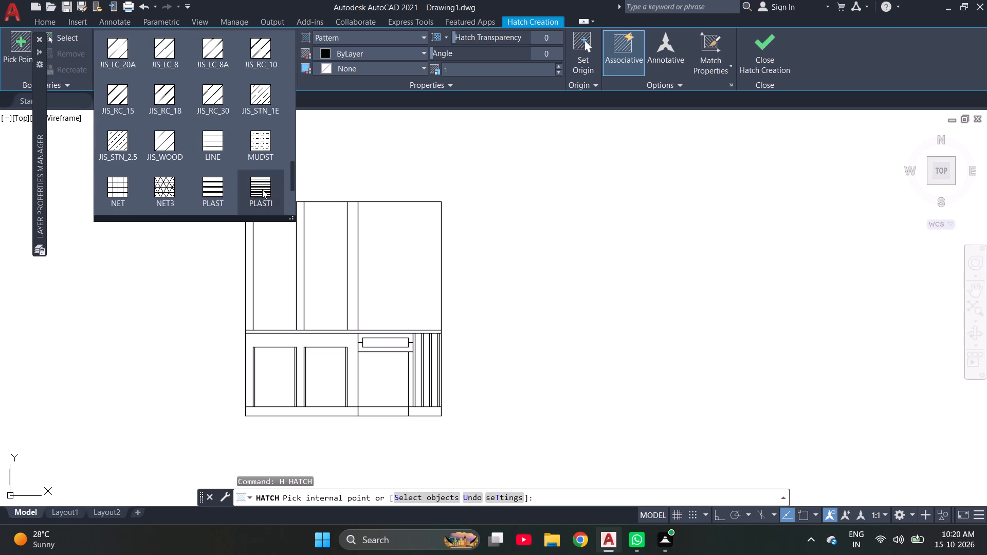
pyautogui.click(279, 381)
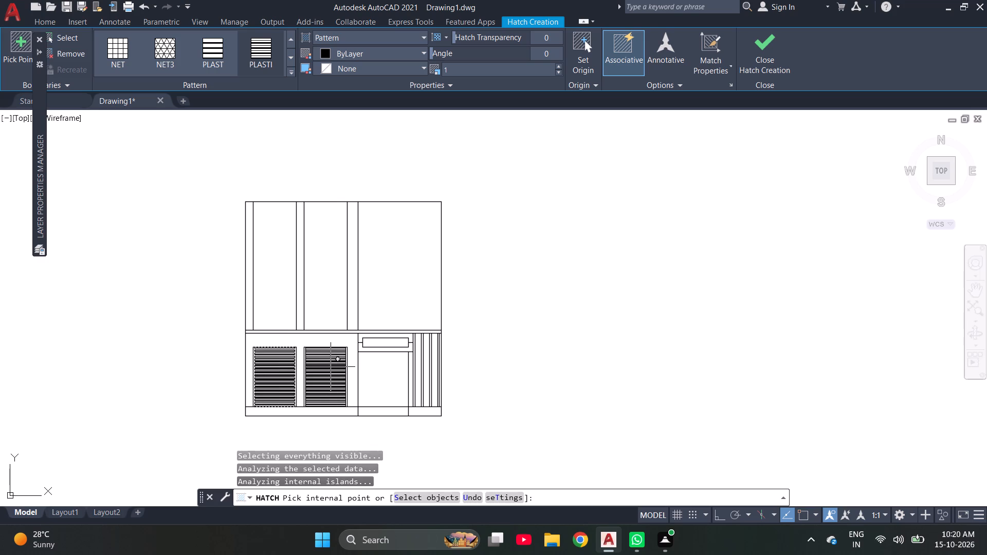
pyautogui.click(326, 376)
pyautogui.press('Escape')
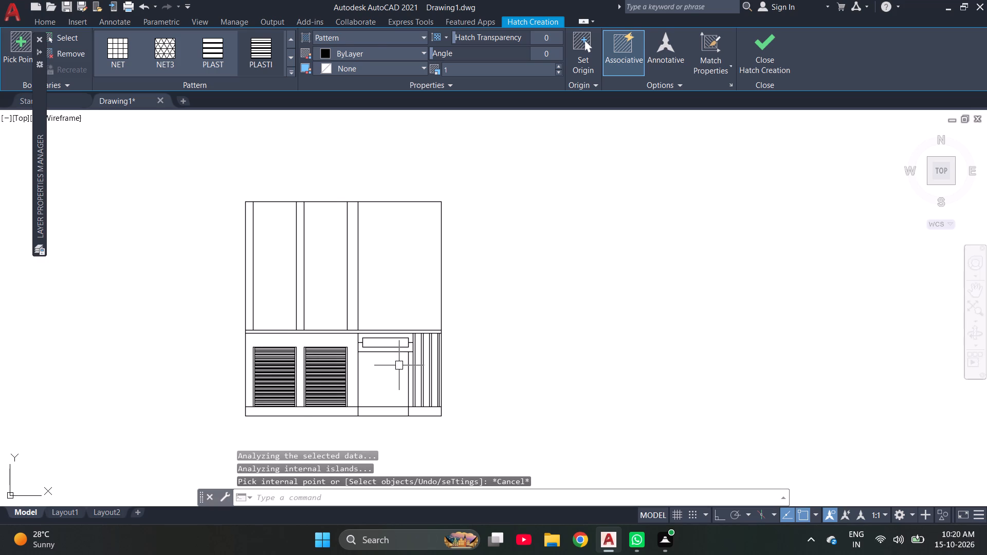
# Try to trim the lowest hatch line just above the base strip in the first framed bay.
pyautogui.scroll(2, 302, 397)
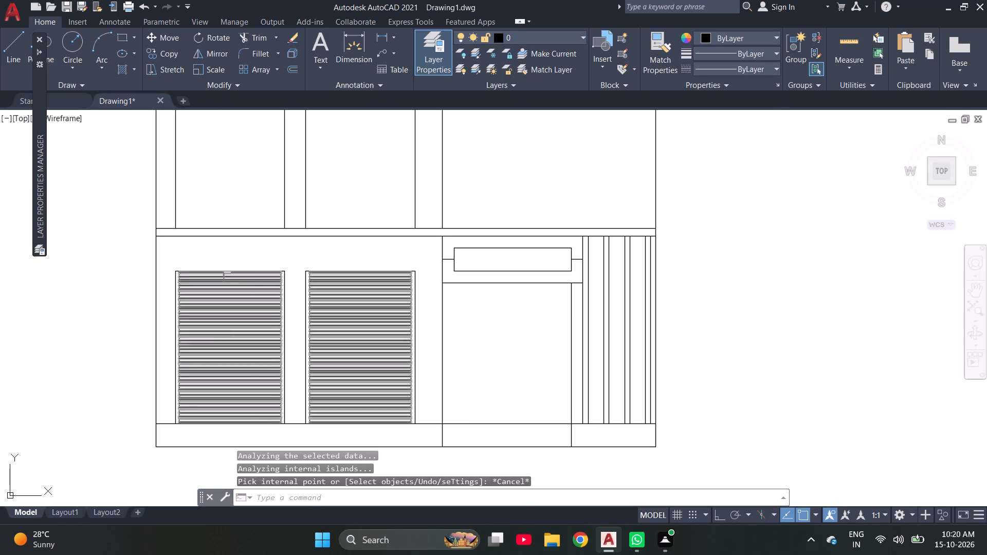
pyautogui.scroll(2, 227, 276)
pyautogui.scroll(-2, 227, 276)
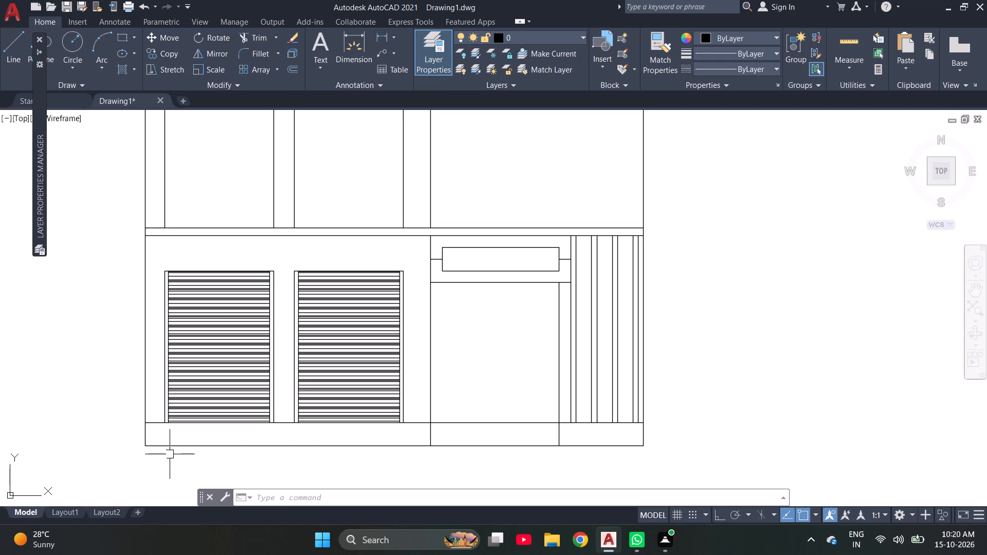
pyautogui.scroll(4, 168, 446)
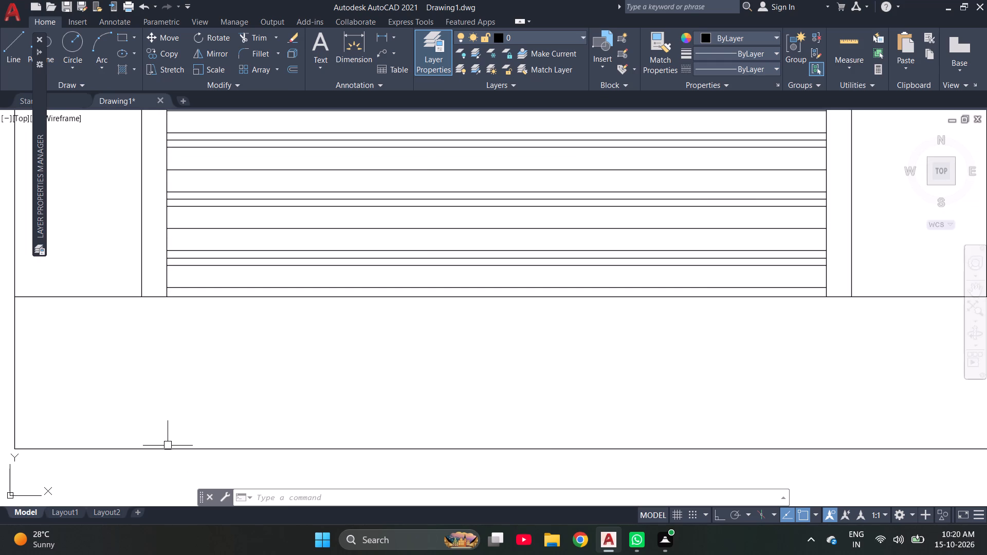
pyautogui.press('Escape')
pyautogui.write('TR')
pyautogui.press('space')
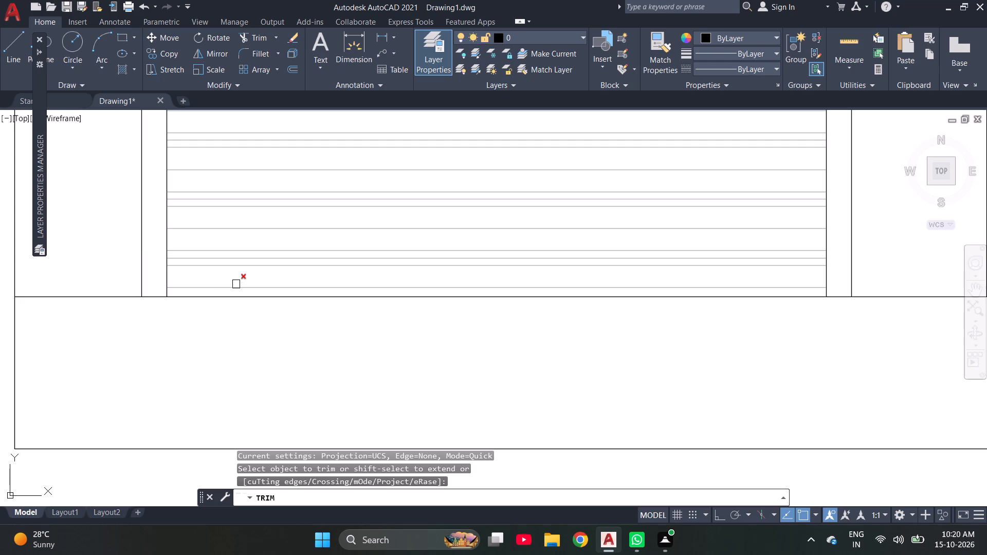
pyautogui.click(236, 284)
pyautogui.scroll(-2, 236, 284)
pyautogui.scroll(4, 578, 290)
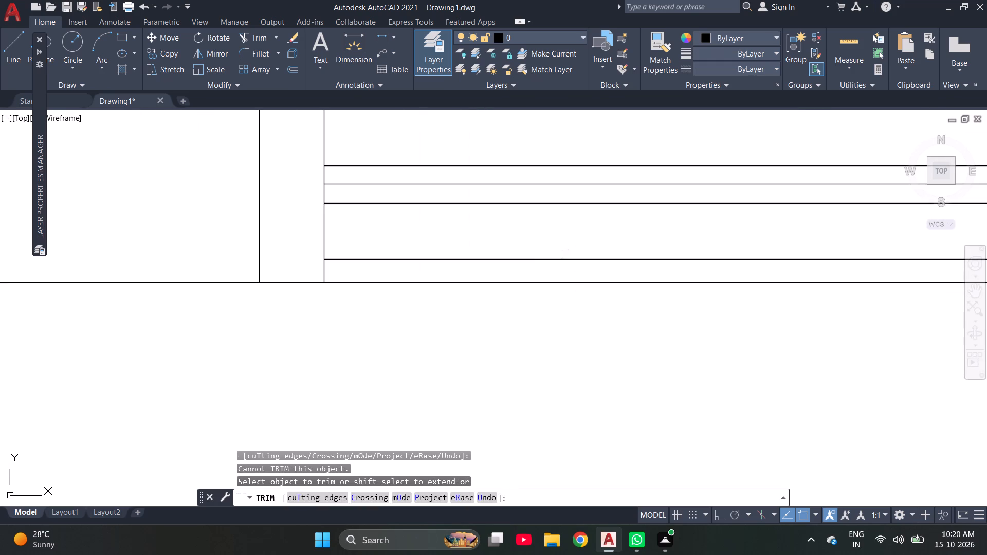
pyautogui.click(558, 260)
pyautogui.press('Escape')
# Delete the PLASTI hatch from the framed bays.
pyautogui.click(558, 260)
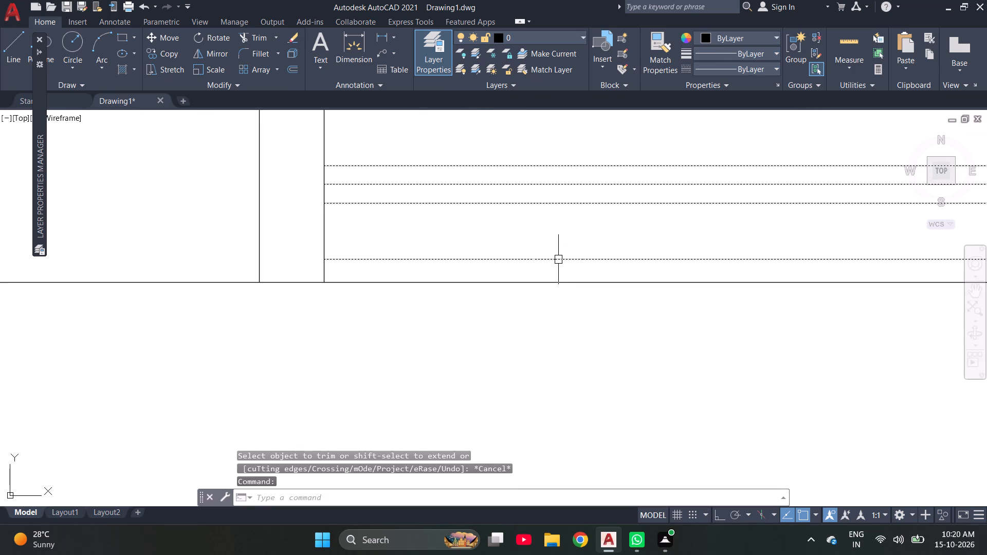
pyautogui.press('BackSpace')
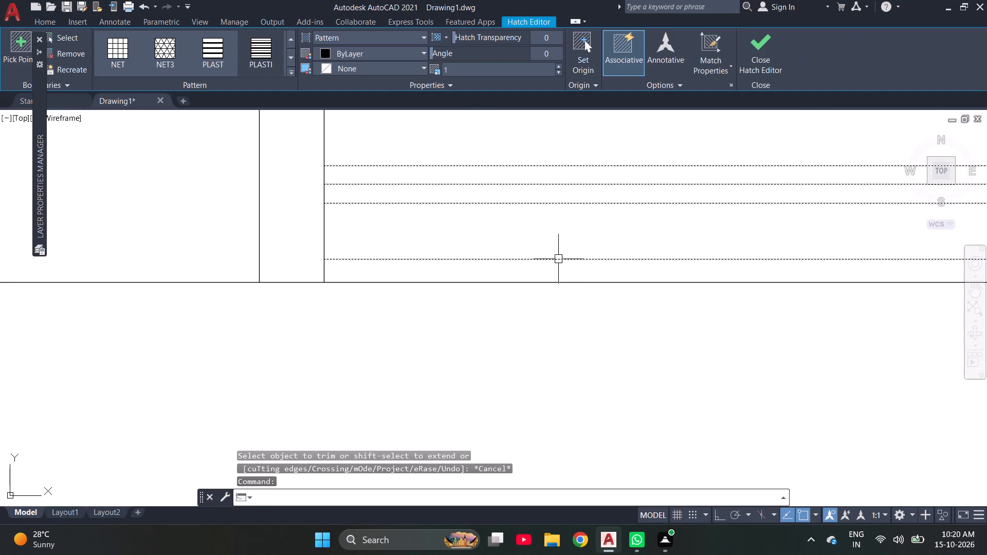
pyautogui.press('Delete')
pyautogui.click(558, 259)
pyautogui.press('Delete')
# Offset the top line of the base strip upward by 0'4" across the foot of the framed bays.
pyautogui.scroll(-1, 556, 260)
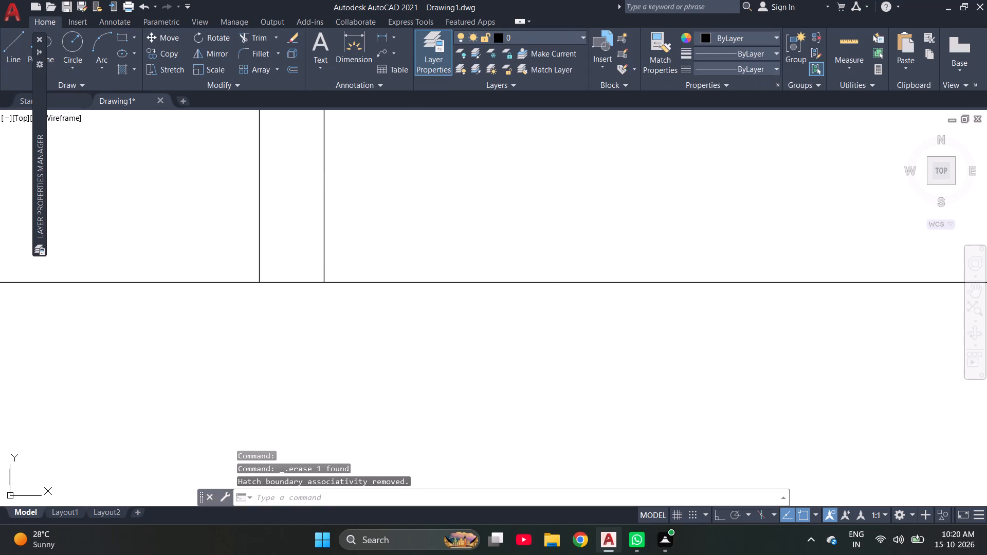
pyautogui.scroll(-1, 556, 260)
pyautogui.press('Escape')
pyautogui.write('O')
pyautogui.press('space')
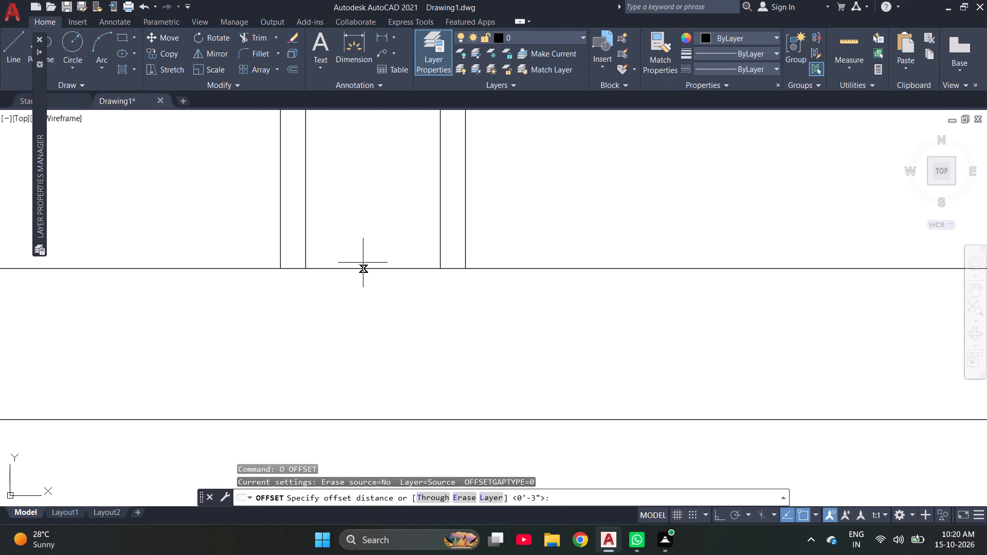
pyautogui.write('0\'4"')
pyautogui.press('Return')
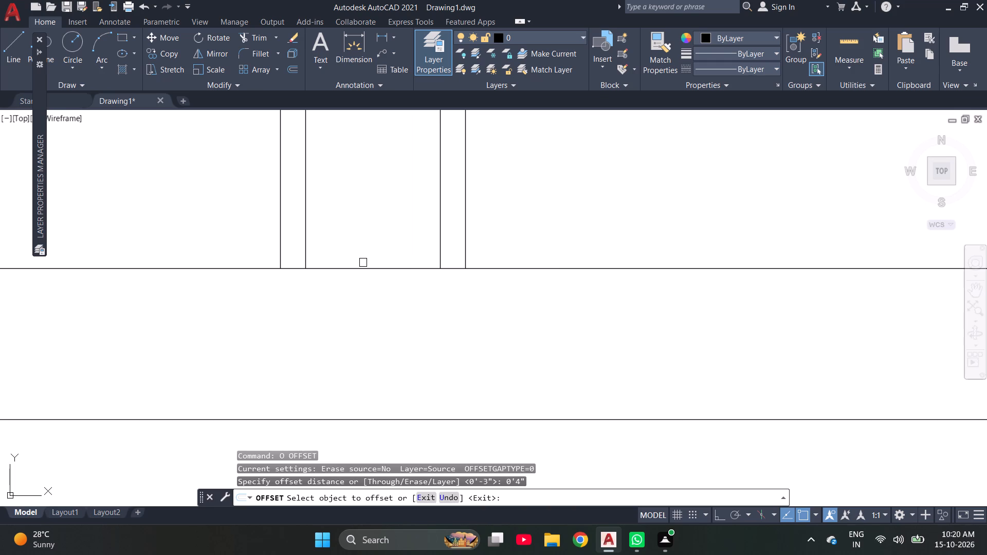
pyautogui.click(511, 270)
pyautogui.click(504, 235)
pyautogui.scroll(-1, 510, 254)
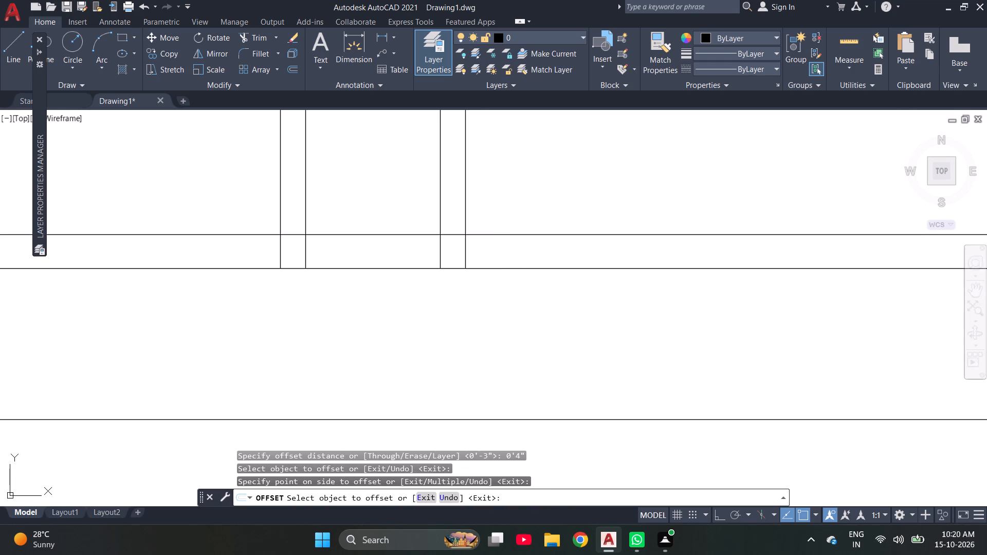
pyautogui.scroll(-3, 512, 257)
pyautogui.scroll(3, 392, 286)
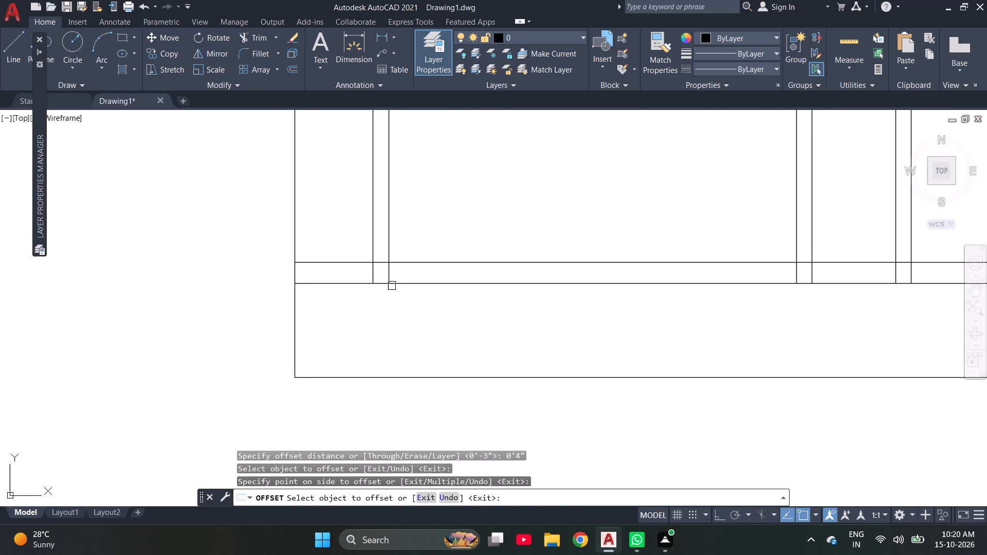
pyautogui.press('Escape')
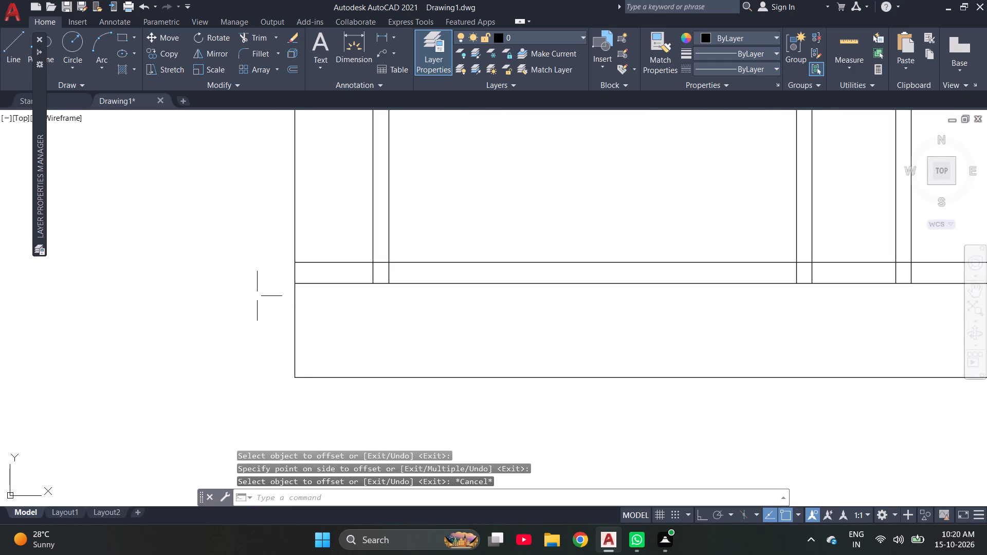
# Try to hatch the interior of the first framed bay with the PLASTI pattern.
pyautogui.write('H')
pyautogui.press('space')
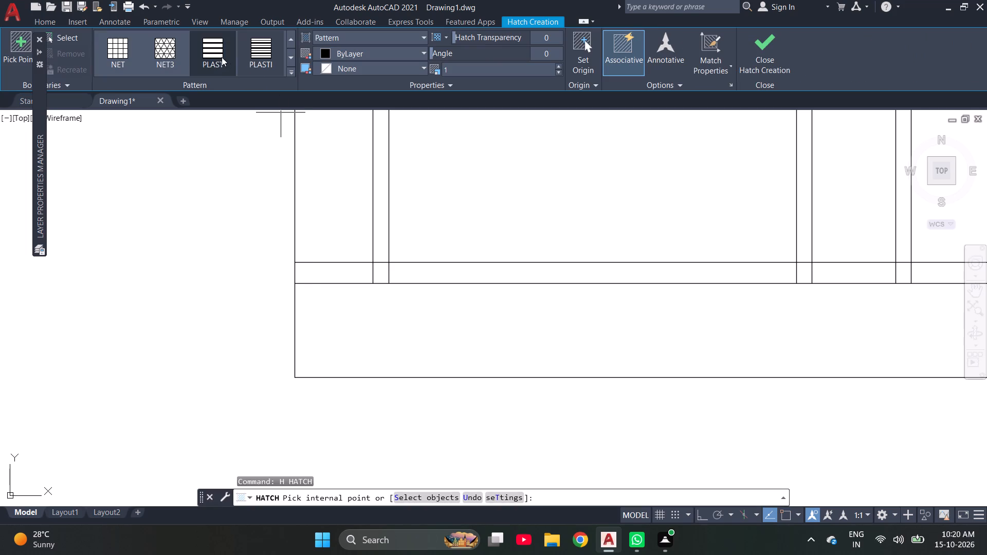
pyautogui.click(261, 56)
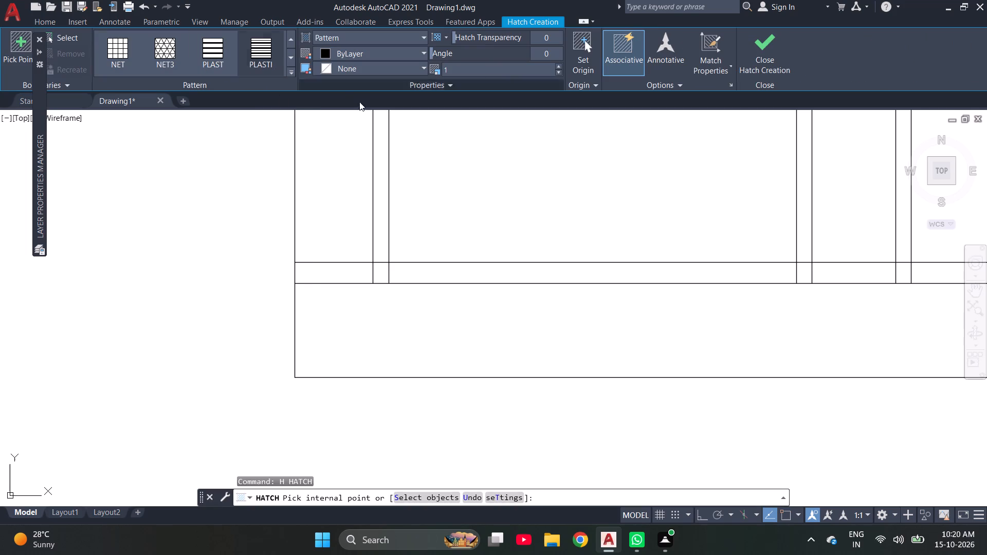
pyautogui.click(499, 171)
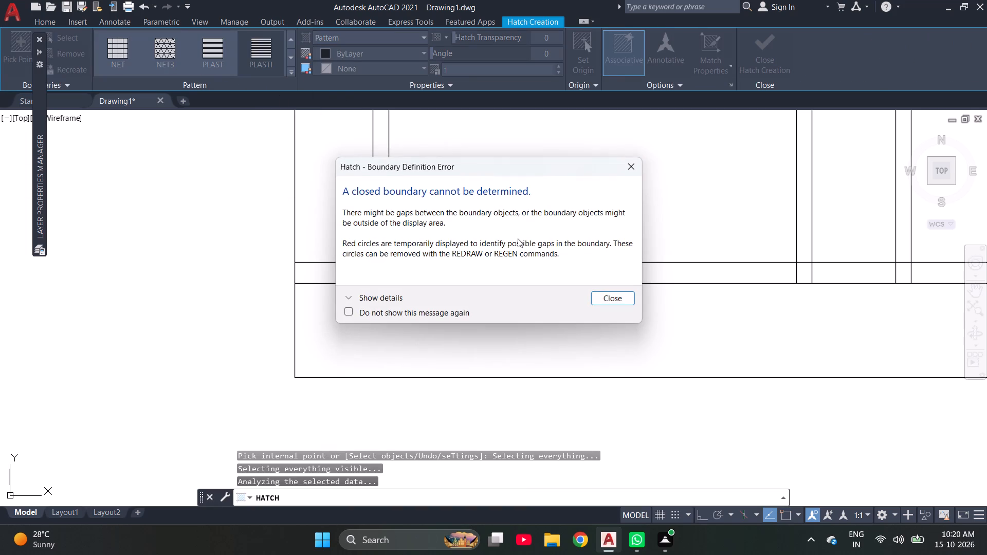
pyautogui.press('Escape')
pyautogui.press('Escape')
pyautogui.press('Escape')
# Trim the offset line above the base strip between the outer wall and the first framed bay.
pyautogui.write('TR')
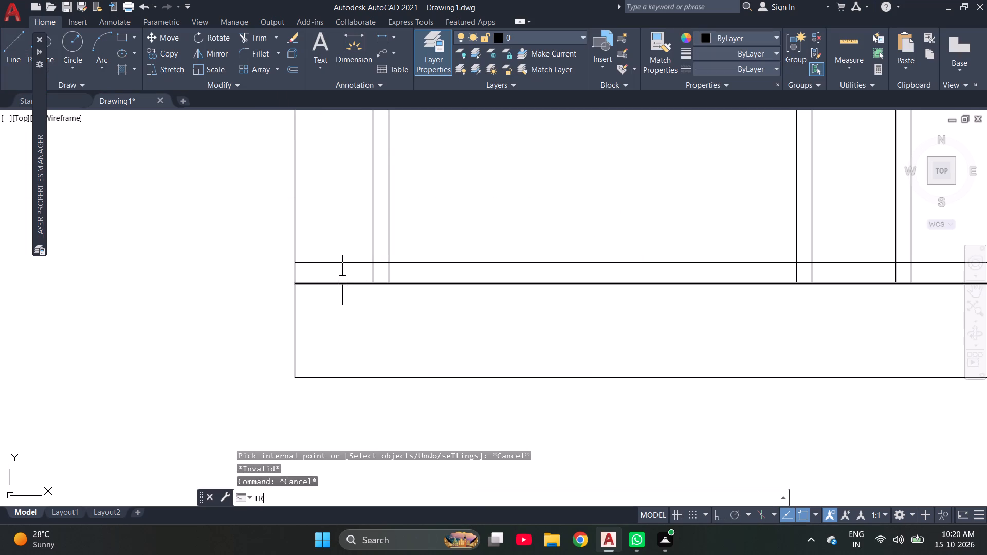
pyautogui.press('space')
pyautogui.click(337, 263)
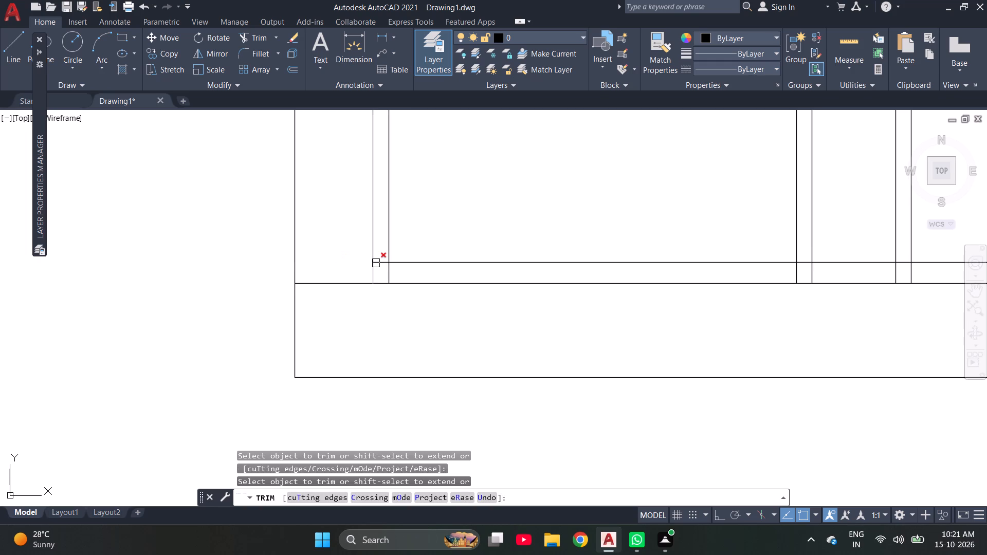
pyautogui.click(376, 263)
pyautogui.scroll(-1, 261, 252)
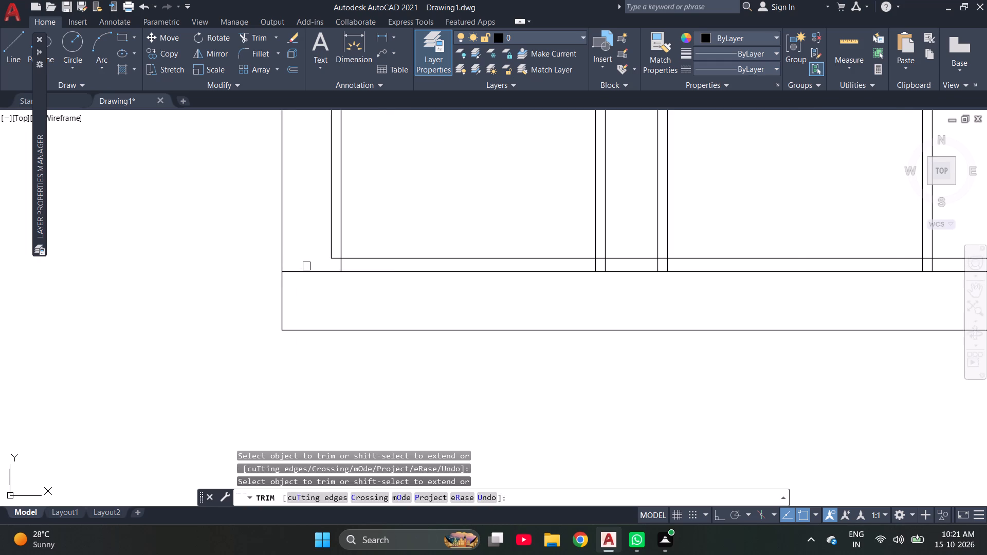
pyautogui.hotkey('ctrl', 'z')
pyautogui.scroll(2, 365, 265)
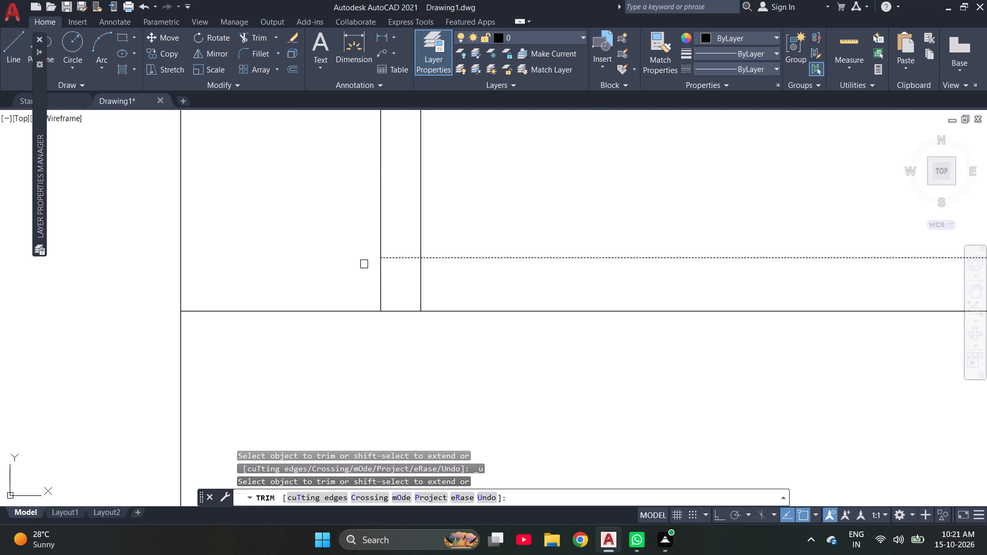
pyautogui.scroll(-2, 210, 271)
pyautogui.press('`')
pyautogui.press('Escape')
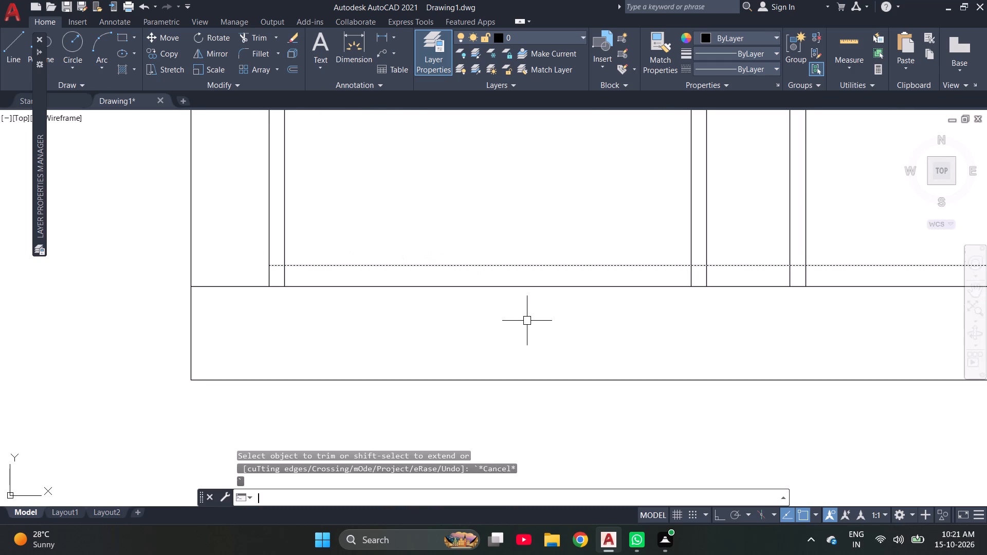
pyautogui.press('Escape')
pyautogui.press('Escape')
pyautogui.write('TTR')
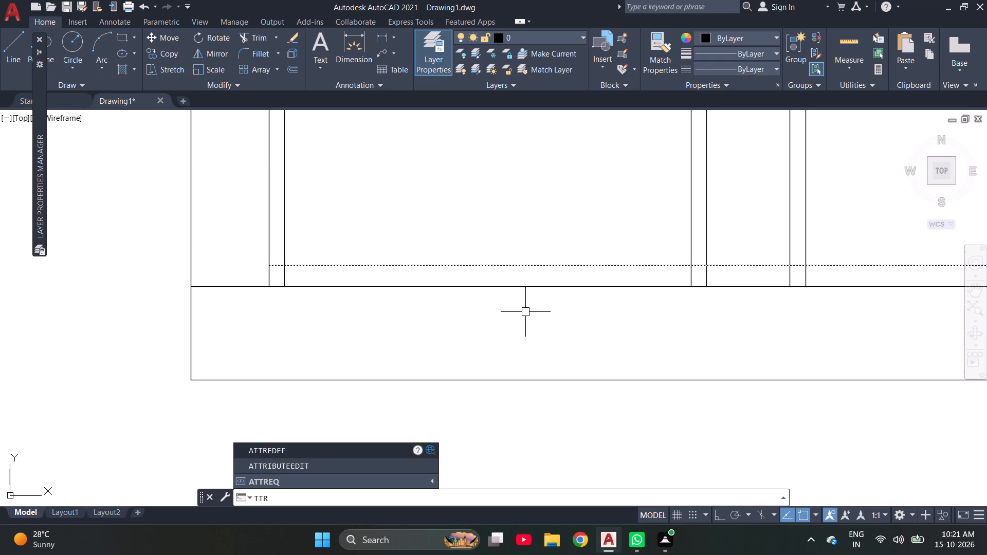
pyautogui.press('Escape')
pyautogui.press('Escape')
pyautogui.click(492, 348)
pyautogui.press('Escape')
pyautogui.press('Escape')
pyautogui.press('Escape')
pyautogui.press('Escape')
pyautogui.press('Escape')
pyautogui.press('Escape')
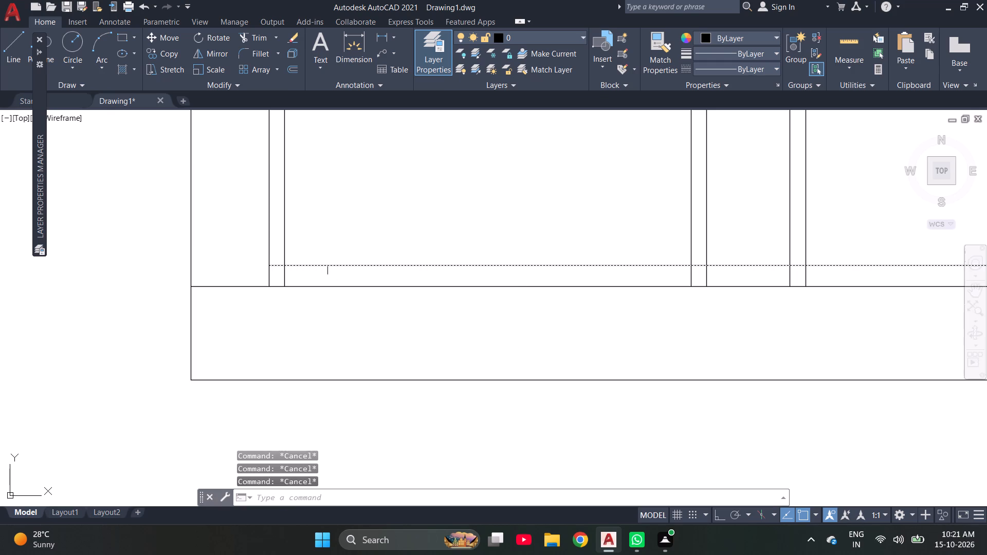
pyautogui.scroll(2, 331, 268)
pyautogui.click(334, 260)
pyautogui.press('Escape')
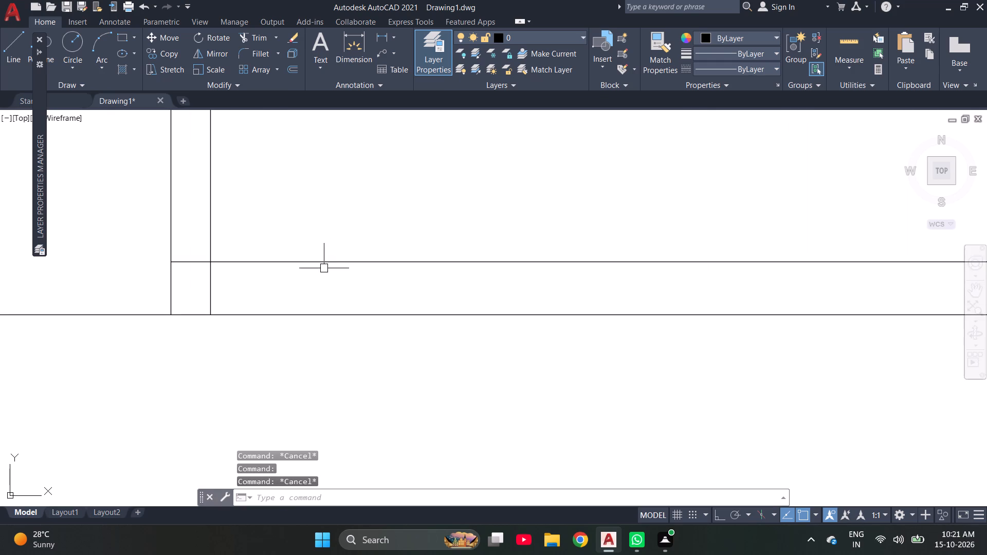
# Trim the offset line out of both side frames of the first framed bay, undoing the excess trim beyond them.
pyautogui.write('TR')
pyautogui.press('space')
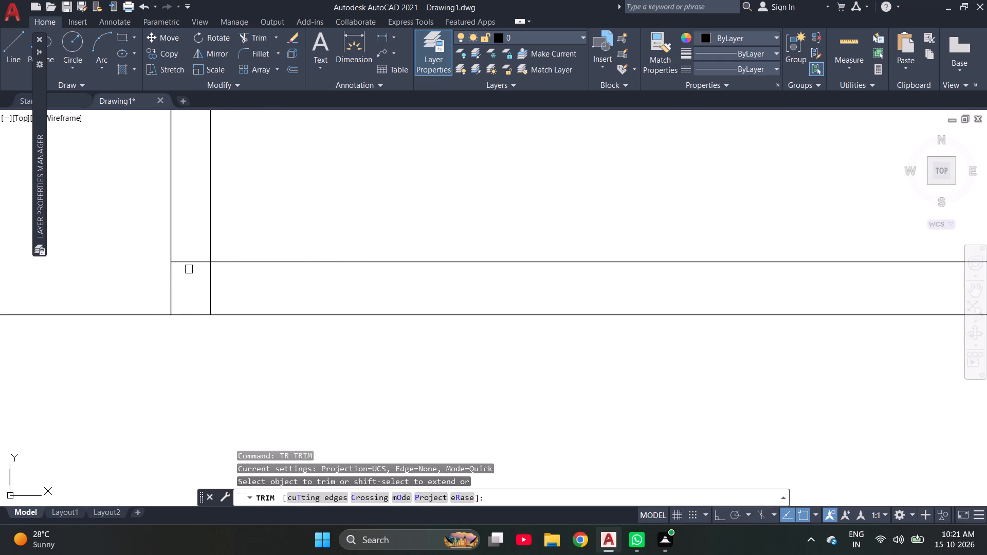
pyautogui.click(189, 265)
pyautogui.scroll(-2, 142, 273)
pyautogui.scroll(3, 602, 269)
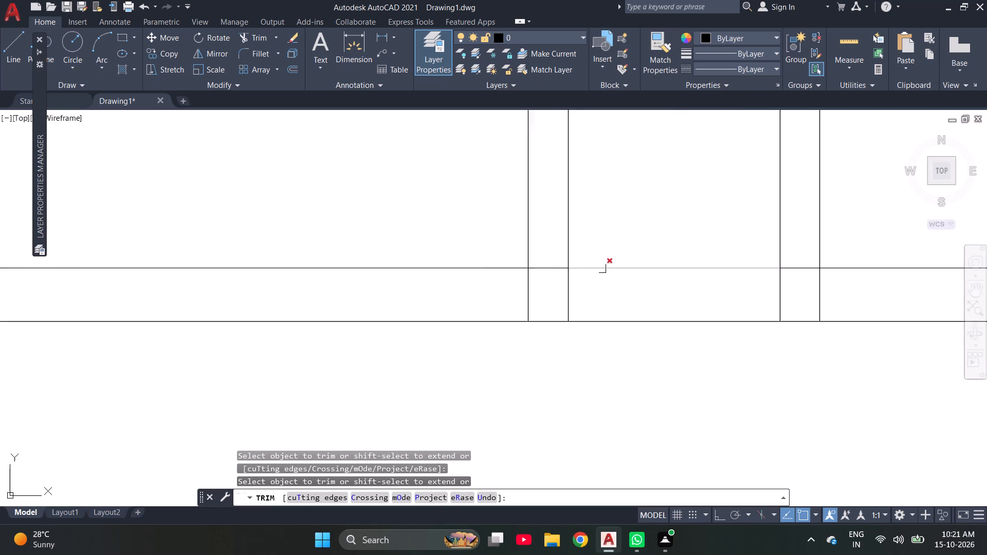
pyautogui.scroll(1, 602, 269)
pyautogui.click(445, 267)
pyautogui.click(586, 266)
pyautogui.scroll(-3, 372, 255)
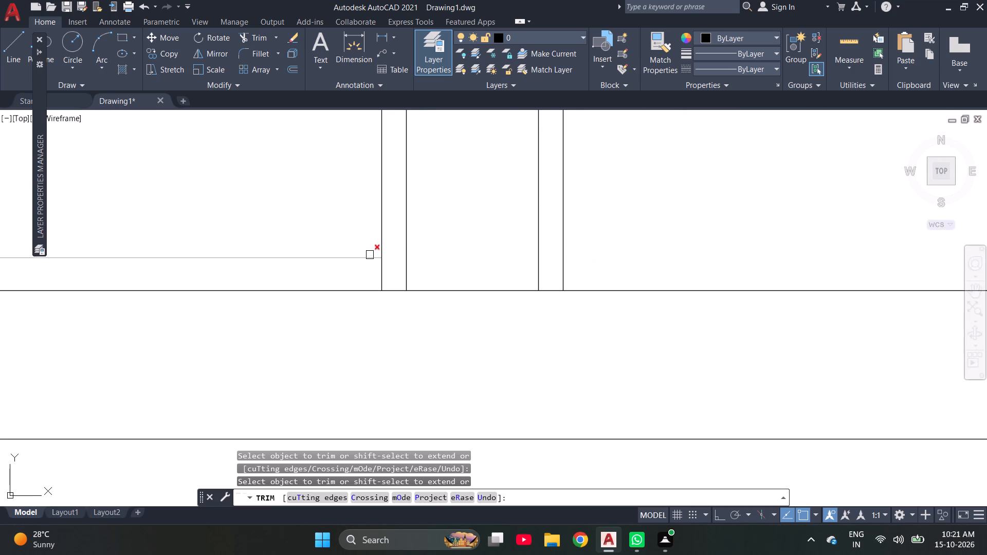
pyautogui.scroll(-2, 412, 255)
pyautogui.scroll(-1, 479, 262)
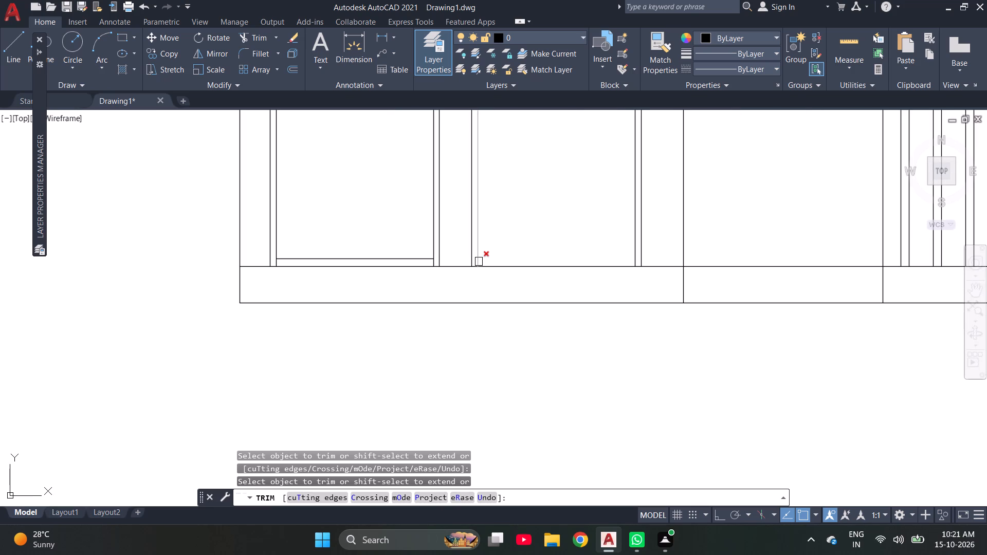
pyautogui.hotkey('ctrl', 'z')
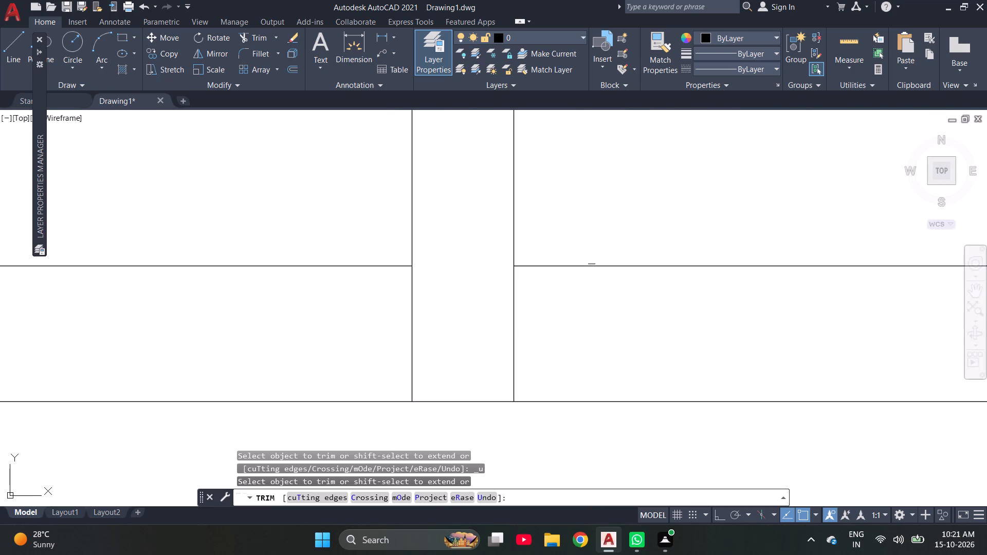
# Trim the offset line from the gap between the bays, the second bay's side frames and the plain area beyond it.
pyautogui.scroll(-3, 431, 284)
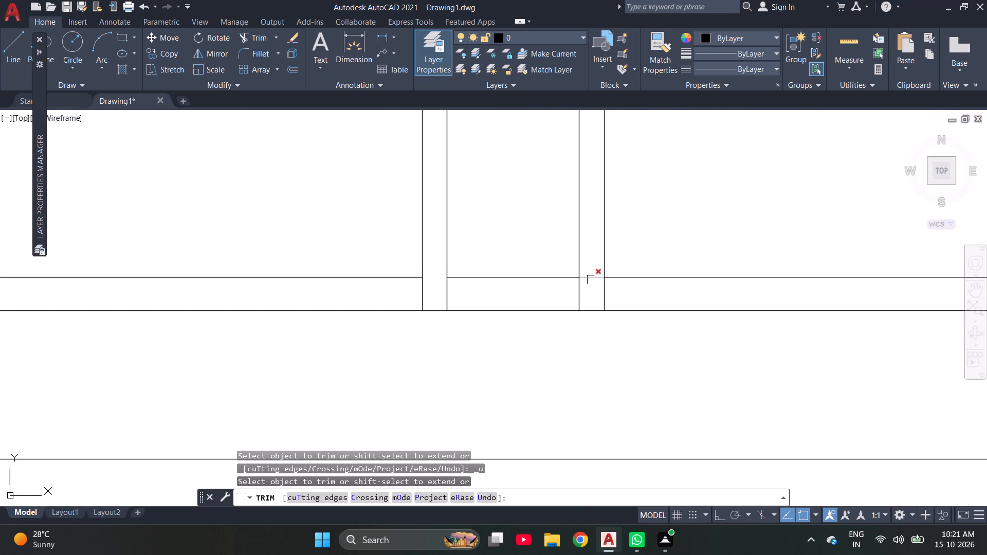
pyautogui.click(591, 280)
pyautogui.click(535, 279)
pyautogui.scroll(-3, 319, 268)
pyautogui.scroll(4, 538, 275)
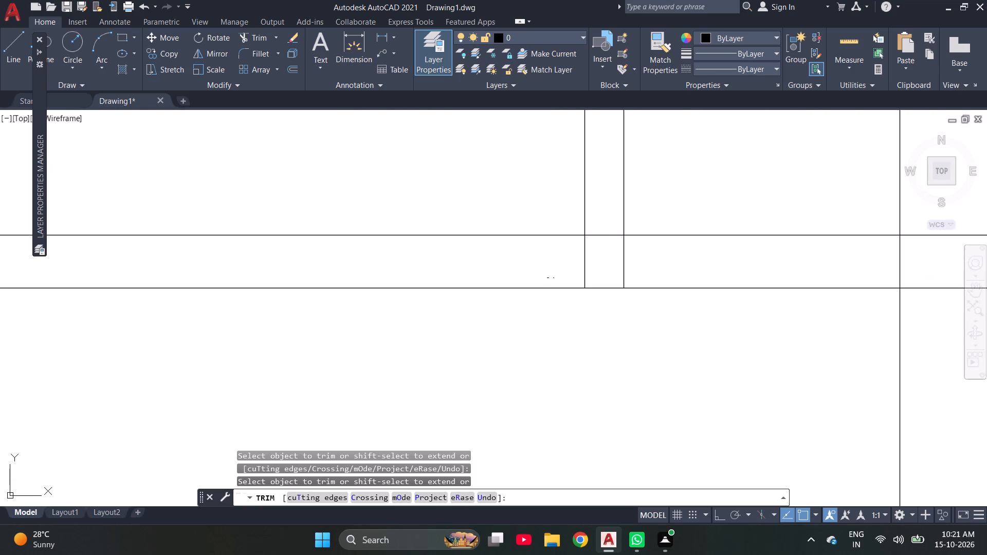
pyautogui.click(601, 238)
pyautogui.click(743, 235)
pyautogui.scroll(-2, 539, 250)
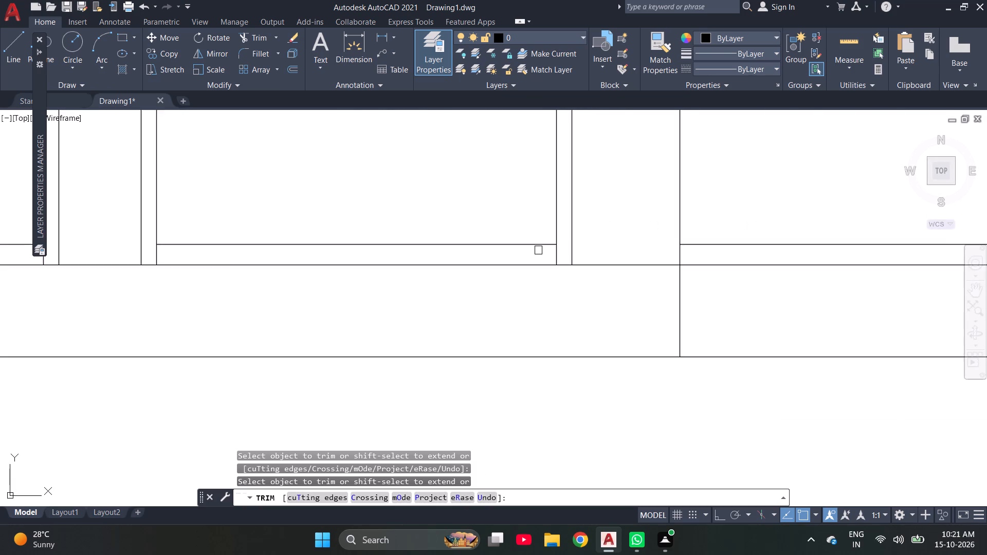
pyautogui.scroll(-3, 538, 250)
pyautogui.click(620, 250)
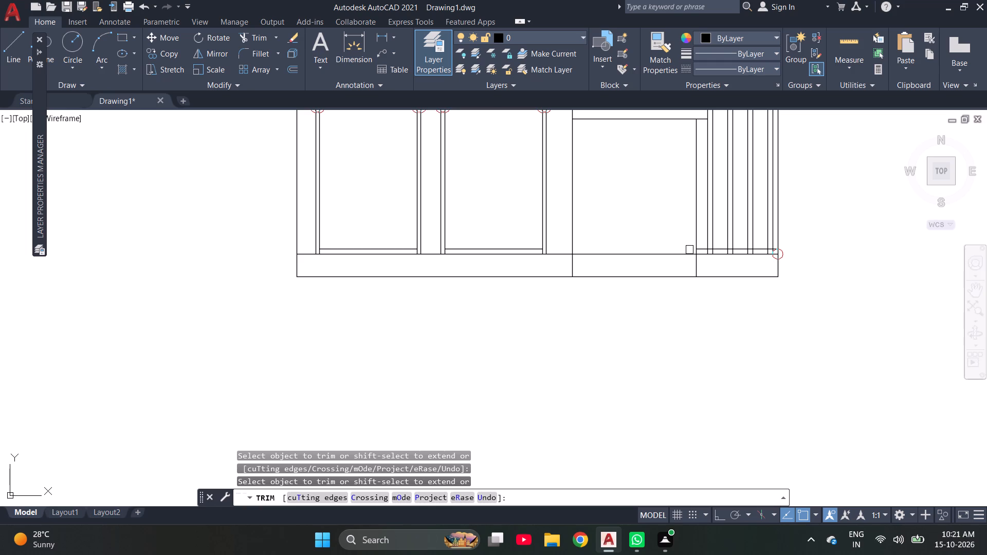
# Trim the offset line segment by segment across the narrow vertical strips at the plan's east end, up to the last strip.
pyautogui.scroll(5, 748, 261)
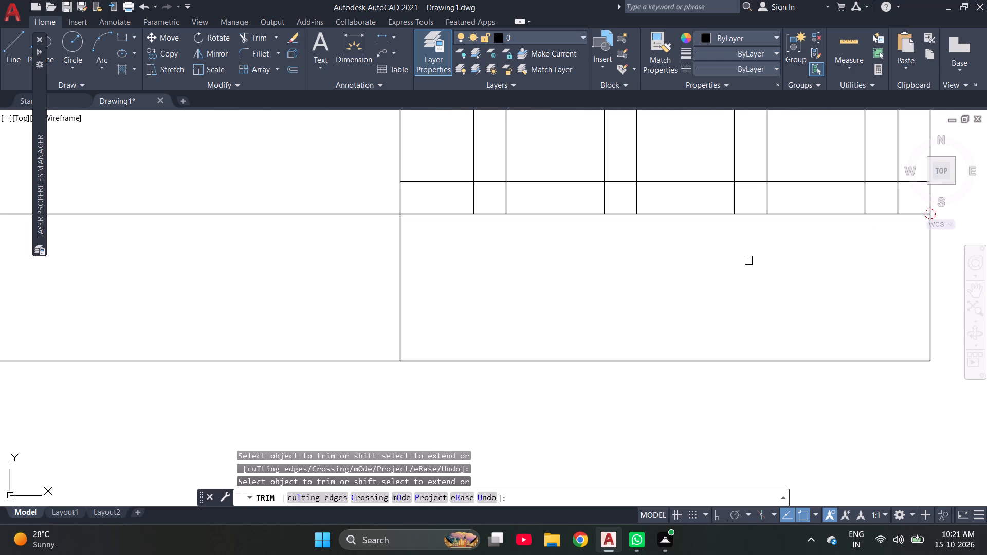
pyautogui.click(433, 187)
pyautogui.click(438, 175)
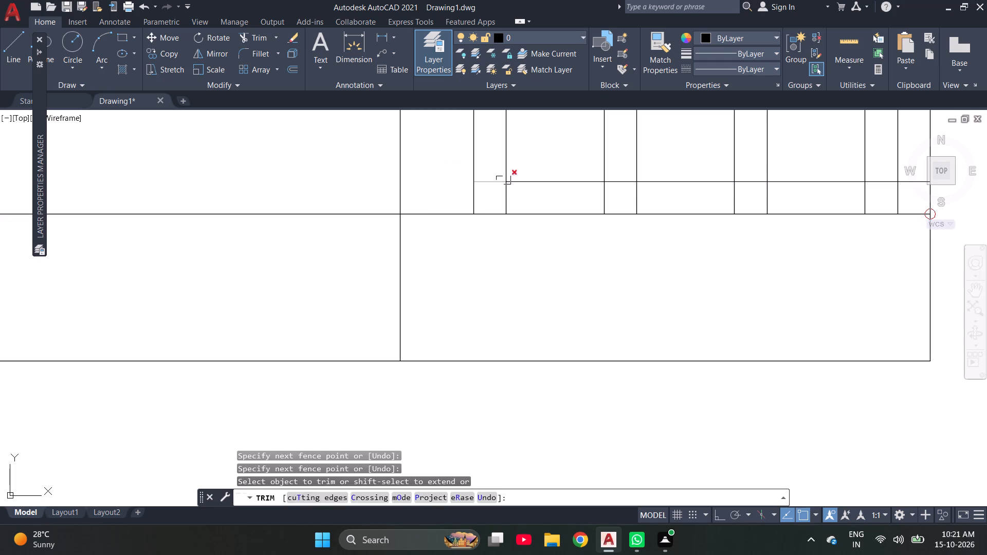
pyautogui.moveTo(487, 164); pyautogui.dragTo(488, 195)
pyautogui.moveTo(544, 152); pyautogui.dragTo(552, 189)
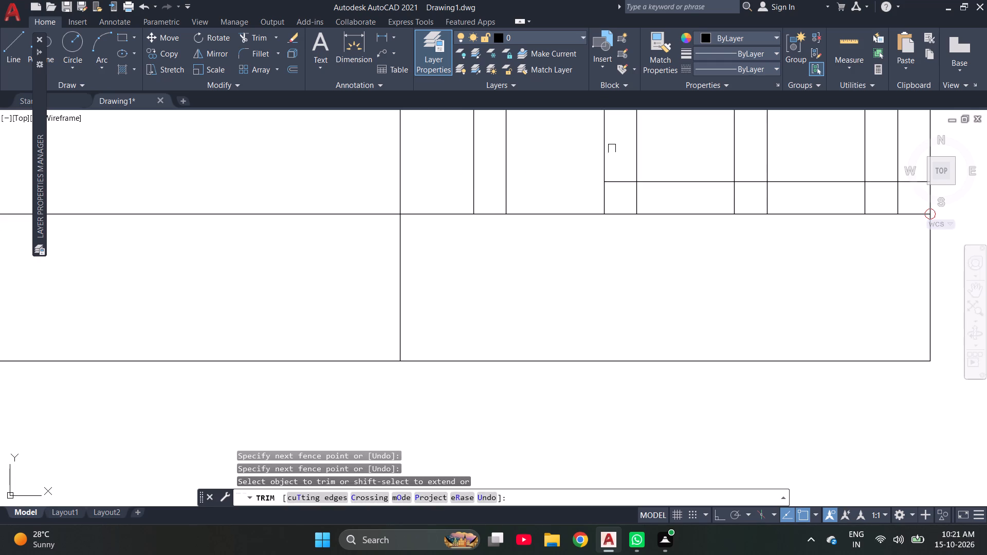
pyautogui.moveTo(616, 150); pyautogui.dragTo(626, 228)
pyautogui.hotkey('ctrl', 'z')
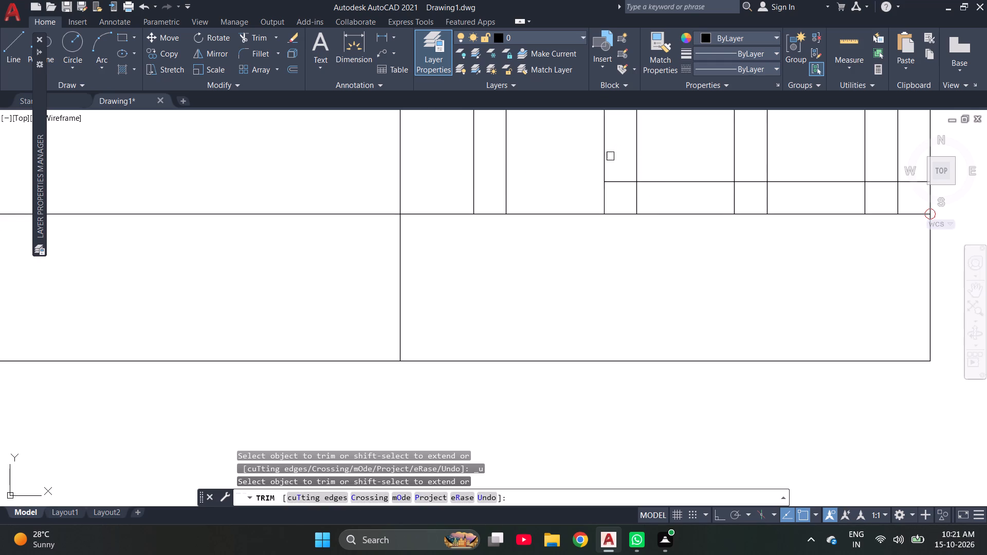
pyautogui.moveTo(615, 159); pyautogui.dragTo(623, 197)
pyautogui.moveTo(678, 168); pyautogui.dragTo(687, 189)
pyautogui.moveTo(745, 155); pyautogui.dragTo(751, 189)
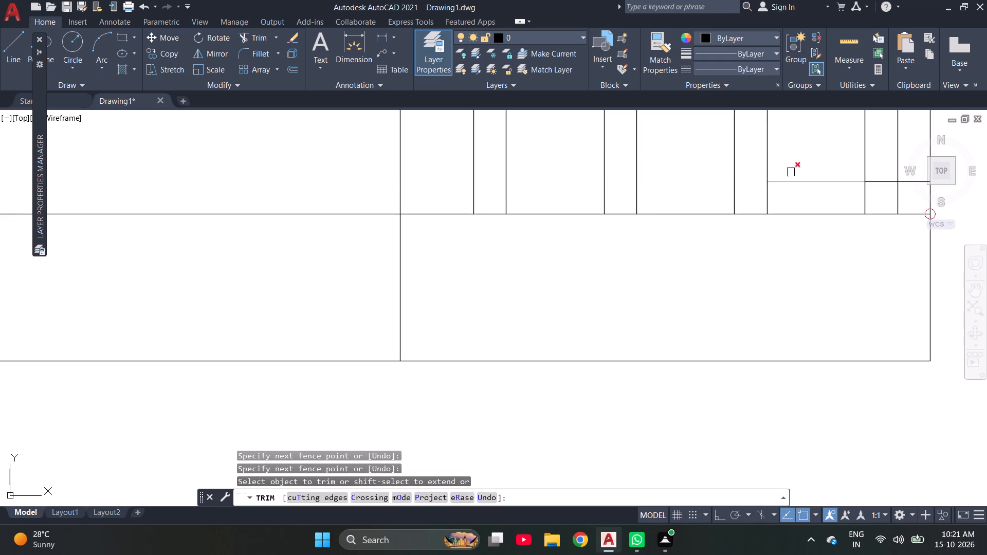
pyautogui.moveTo(794, 171); pyautogui.dragTo(806, 200)
pyautogui.moveTo(878, 164); pyautogui.dragTo(885, 194)
# Trim the last piece of the offset line beside the east outer wall and restore the square top view.
pyautogui.moveTo(911, 163); pyautogui.dragTo(916, 200)
pyautogui.scroll(-2, 642, 312)
pyautogui.scroll(-2, 596, 311)
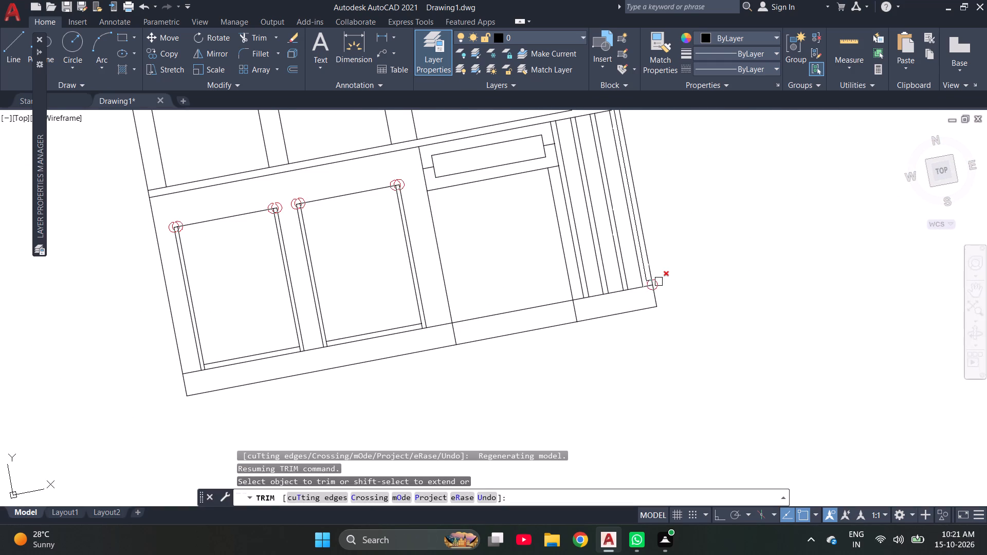
pyautogui.scroll(4, 649, 300)
pyautogui.scroll(6, 647, 252)
pyautogui.moveTo(634, 200); pyautogui.dragTo(653, 266)
pyautogui.moveTo(912, 177); pyautogui.dragTo(902, 161)
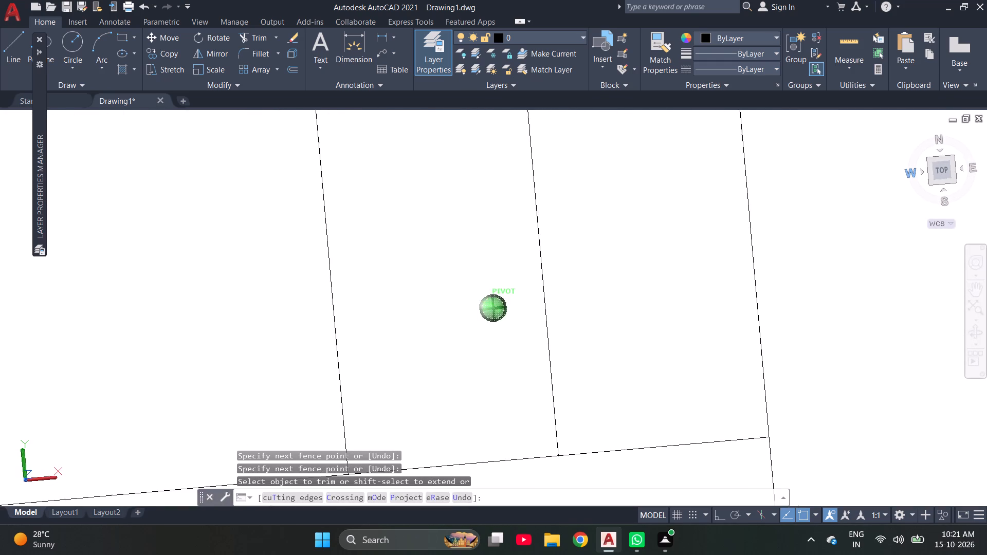
pyautogui.moveTo(902, 161); pyautogui.dragTo(900, 140)
pyautogui.scroll(-2, 601, 252)
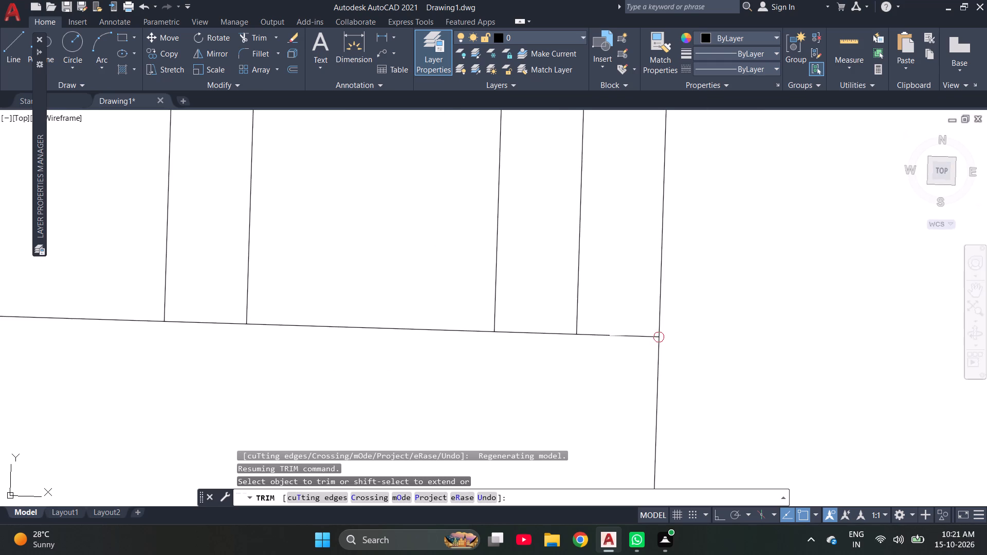
pyautogui.scroll(-5, 428, 255)
pyautogui.click(939, 170)
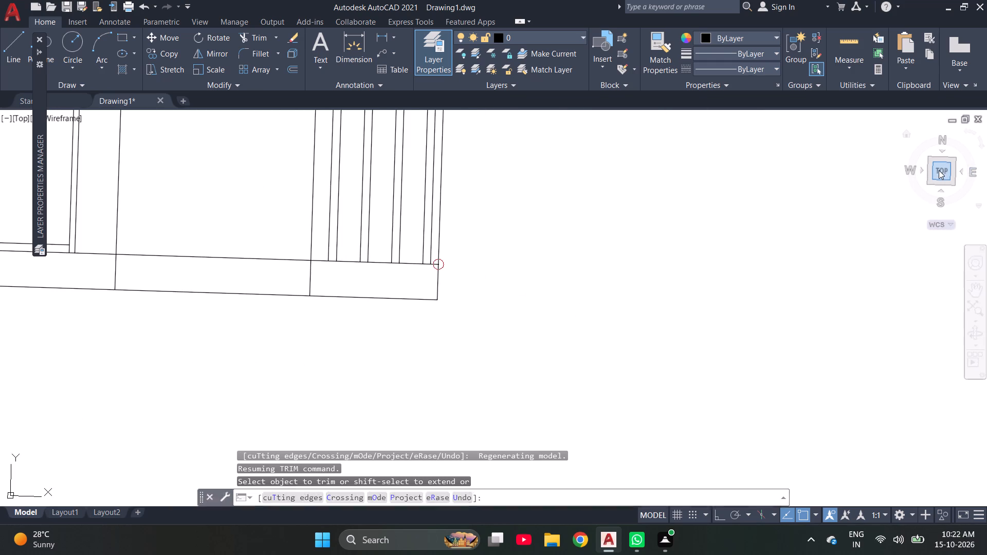
pyautogui.scroll(3, 478, 462)
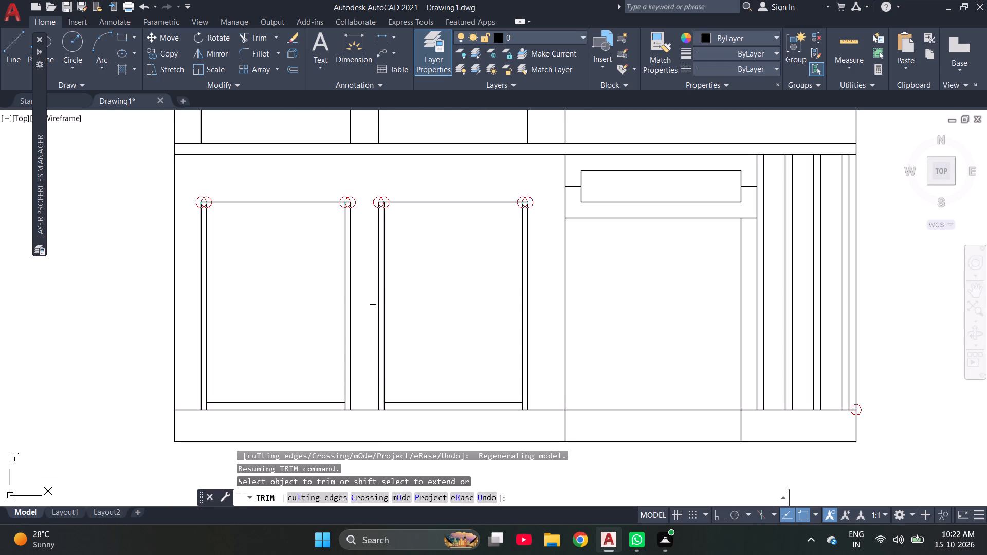
pyautogui.press('Escape')
pyautogui.press('Escape')
pyautogui.press('Escape')
pyautogui.press('Escape')
# Join the lines of the two framed bays below the full-width wall.
pyautogui.click(195, 230)
pyautogui.press('Escape')
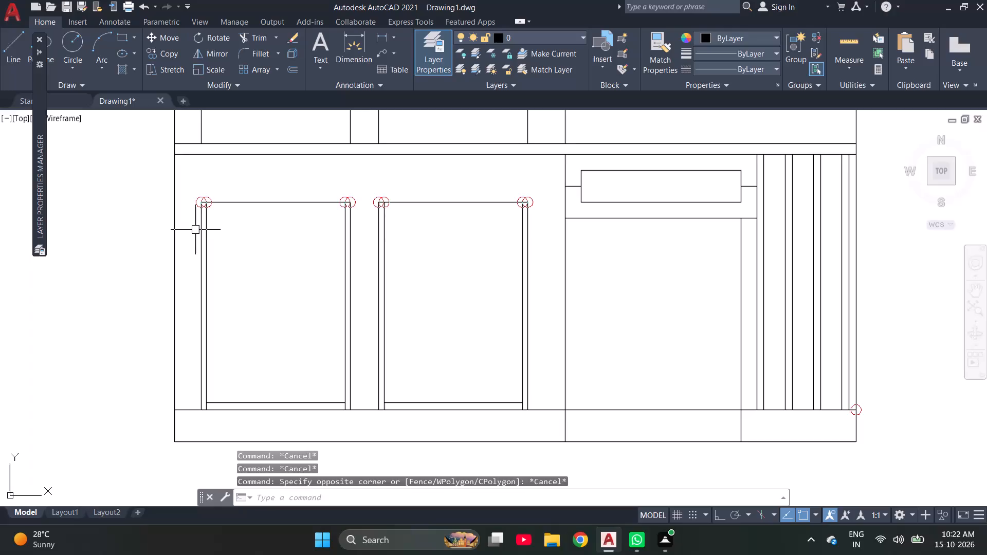
pyautogui.press('Escape')
pyautogui.press('Escape')
pyautogui.press('Escape')
pyautogui.press('Escape')
pyautogui.press('Escape')
pyautogui.press('Escape')
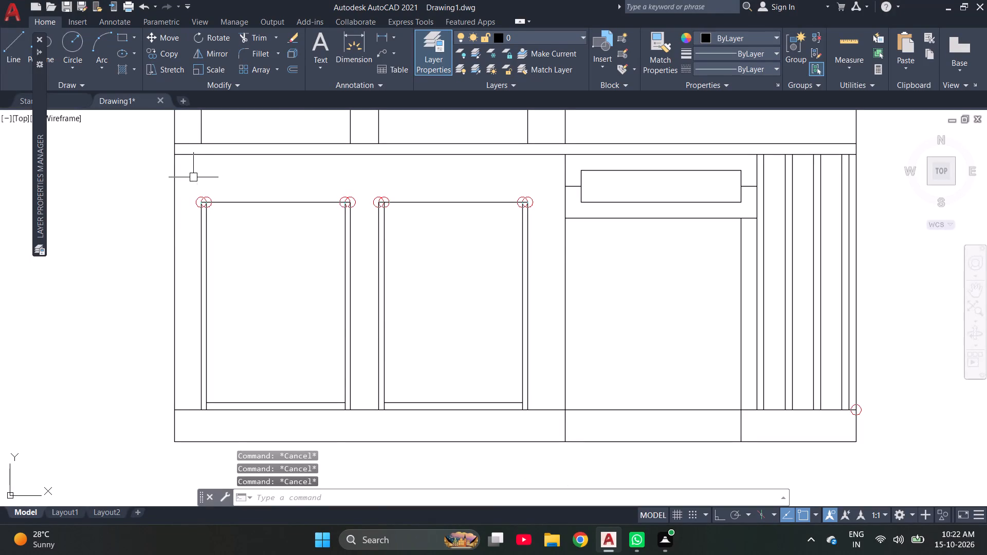
pyautogui.click(192, 179)
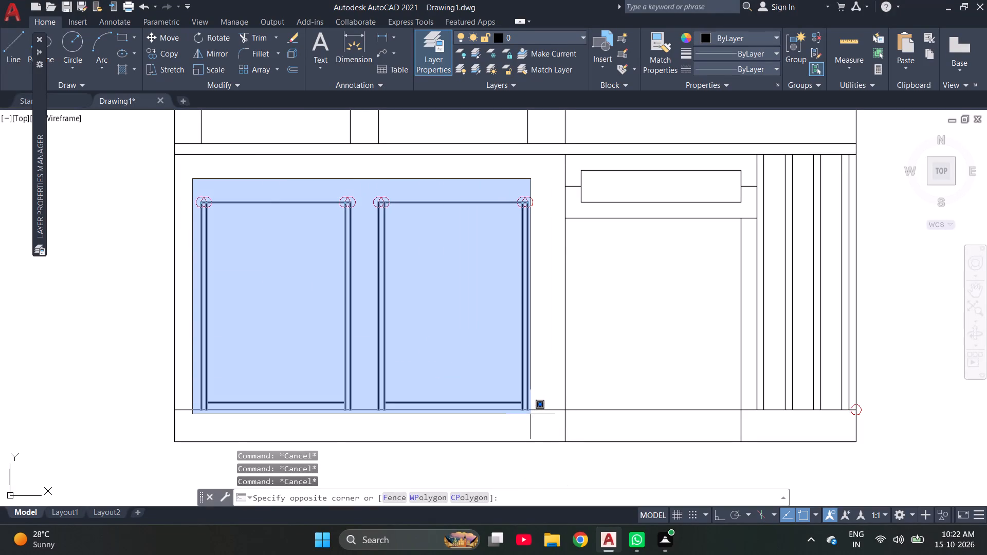
pyautogui.click(531, 414)
pyautogui.press('j')
pyautogui.press('Return')
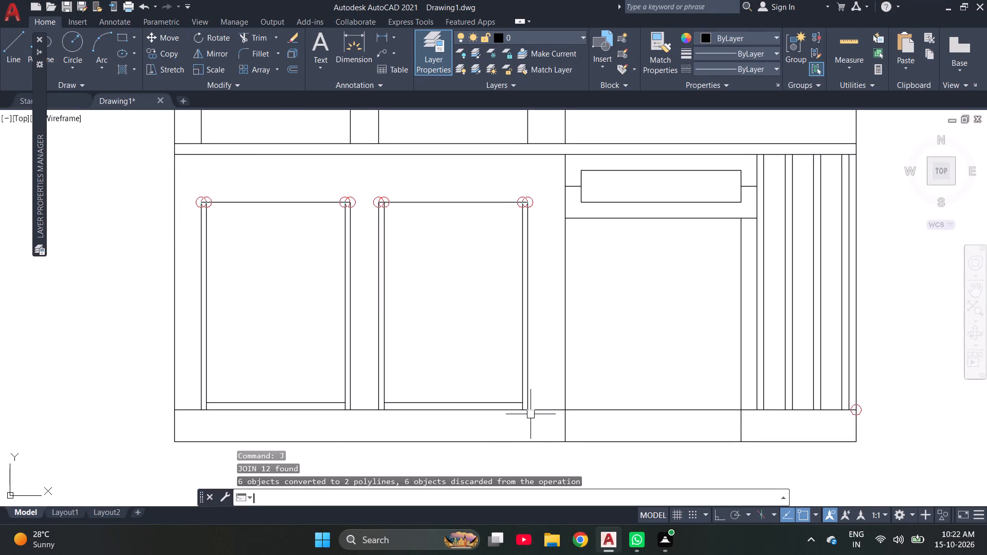
pyautogui.press('Escape')
pyautogui.press('Escape')
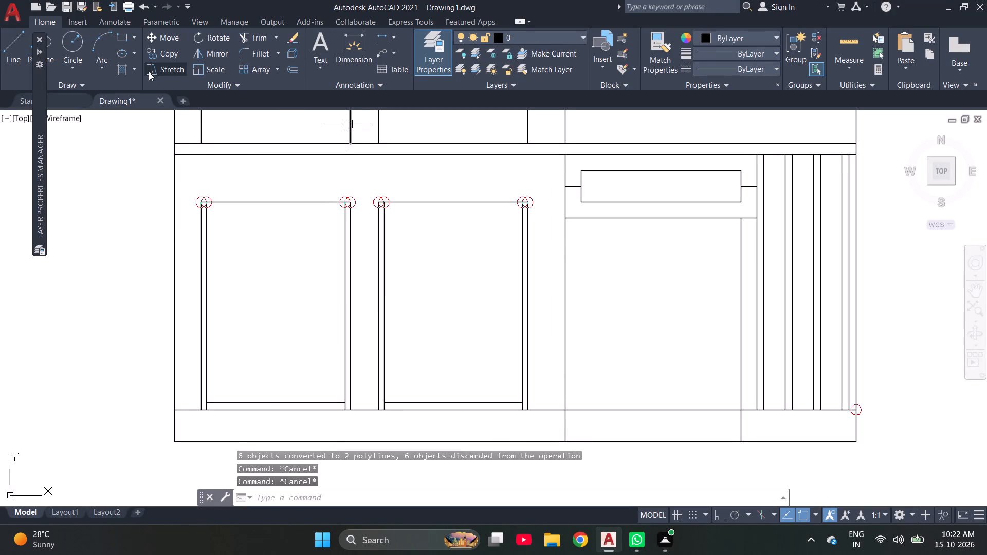
# Hatch the interiors of the two framed bays below the full-width wall with the PLASTI pattern.
pyautogui.write('H')
pyautogui.press('space')
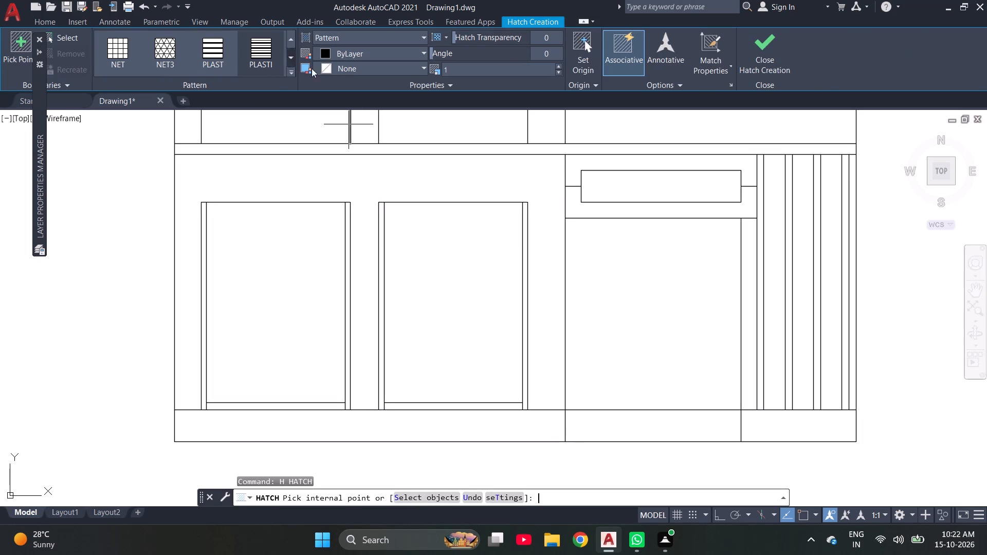
pyautogui.click(290, 73)
pyautogui.click(290, 73)
pyautogui.moveTo(258, 50); pyautogui.dragTo(274, 265)
pyautogui.click(258, 57)
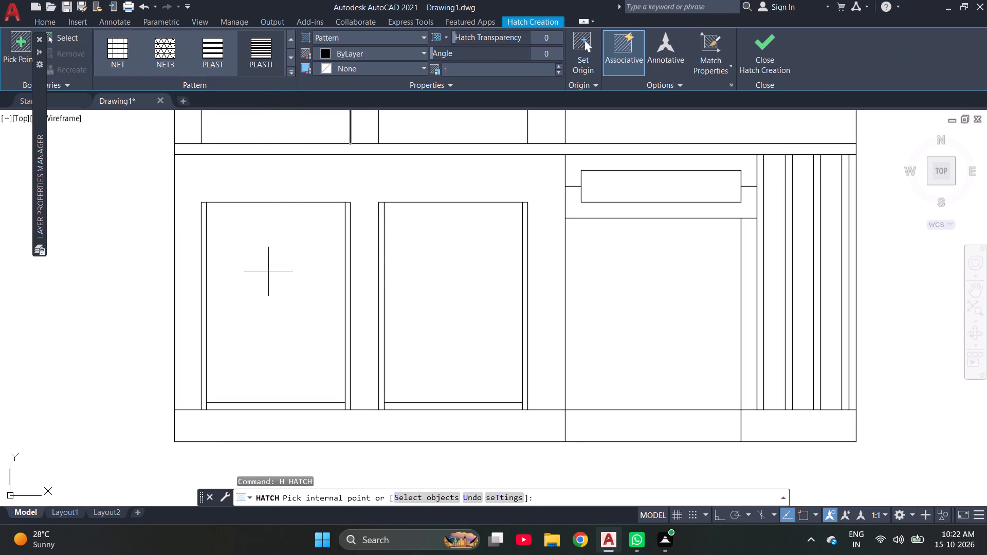
pyautogui.click(269, 272)
pyautogui.click(452, 268)
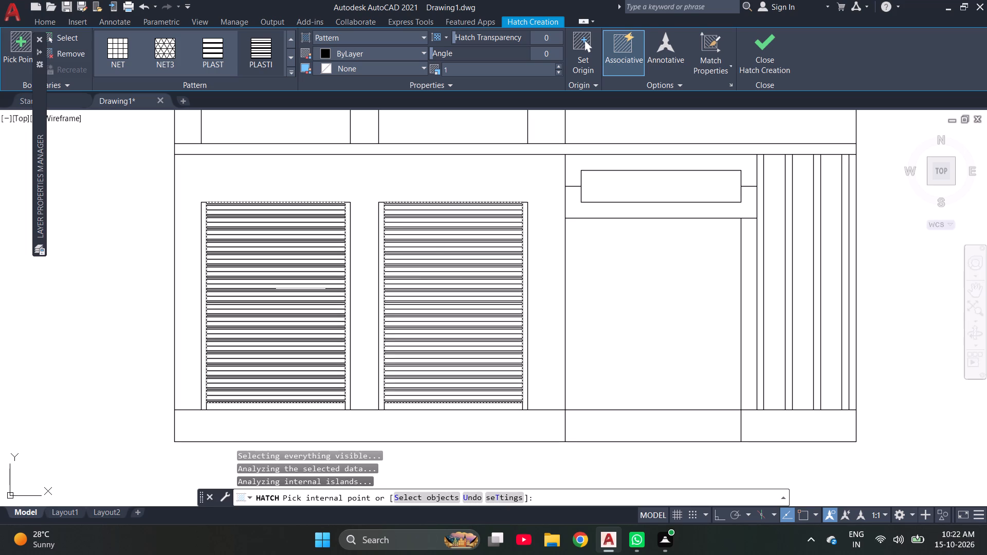
pyautogui.press('Escape')
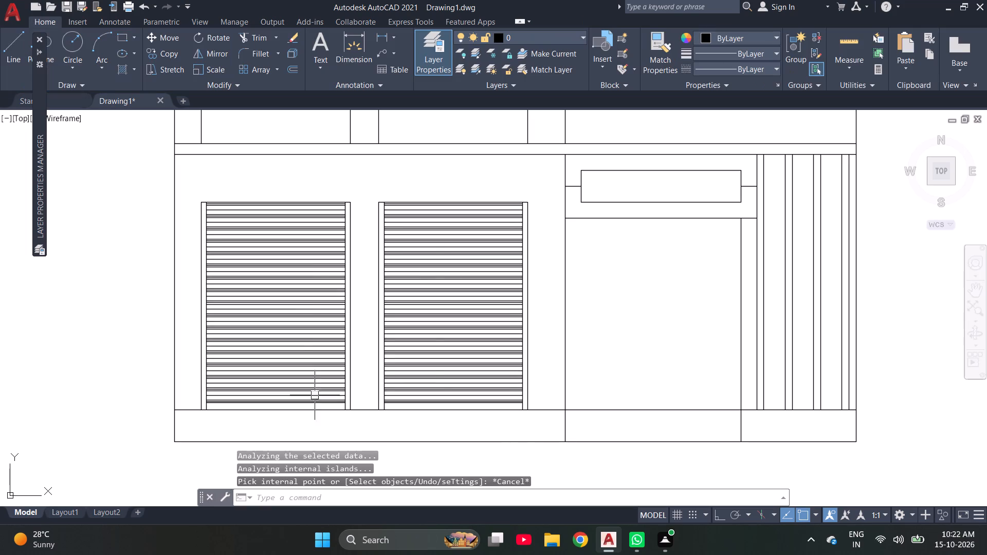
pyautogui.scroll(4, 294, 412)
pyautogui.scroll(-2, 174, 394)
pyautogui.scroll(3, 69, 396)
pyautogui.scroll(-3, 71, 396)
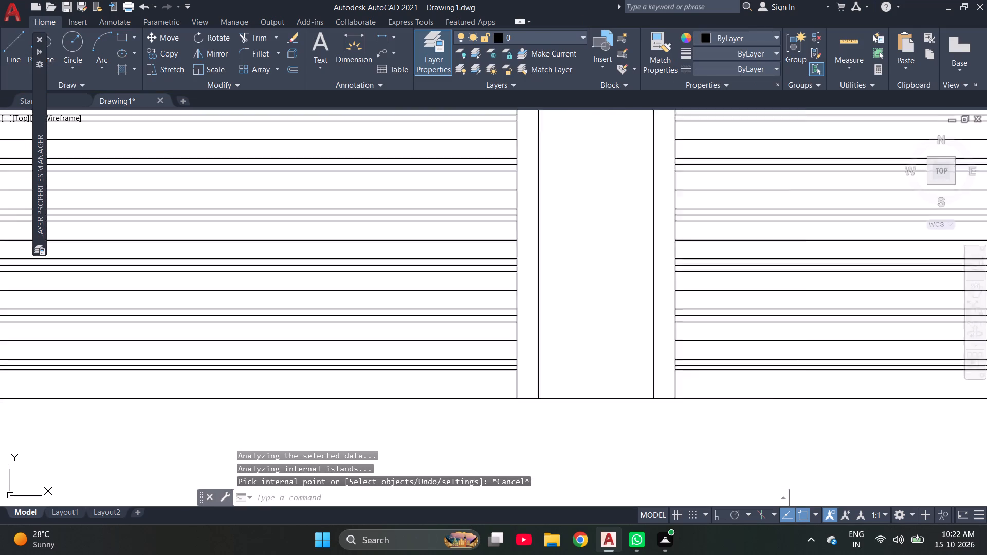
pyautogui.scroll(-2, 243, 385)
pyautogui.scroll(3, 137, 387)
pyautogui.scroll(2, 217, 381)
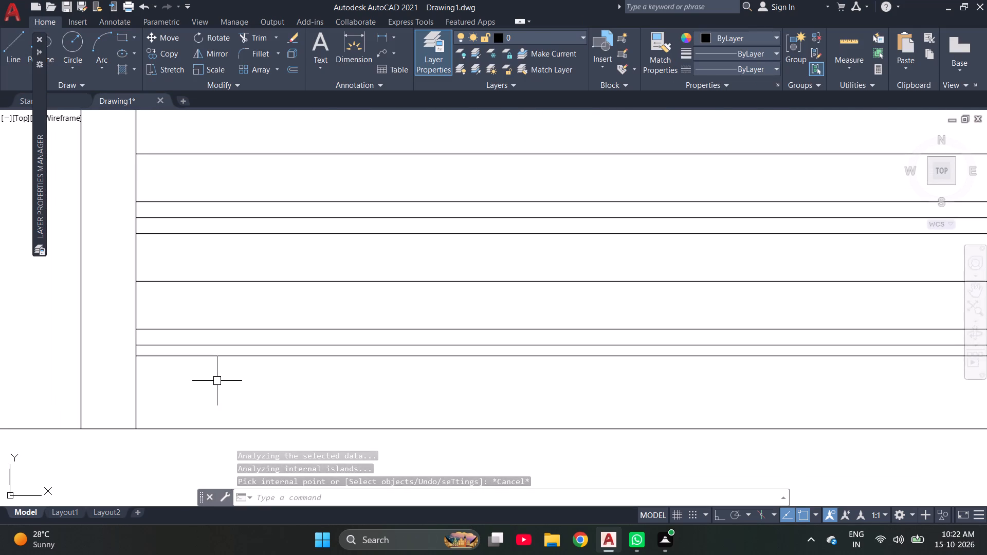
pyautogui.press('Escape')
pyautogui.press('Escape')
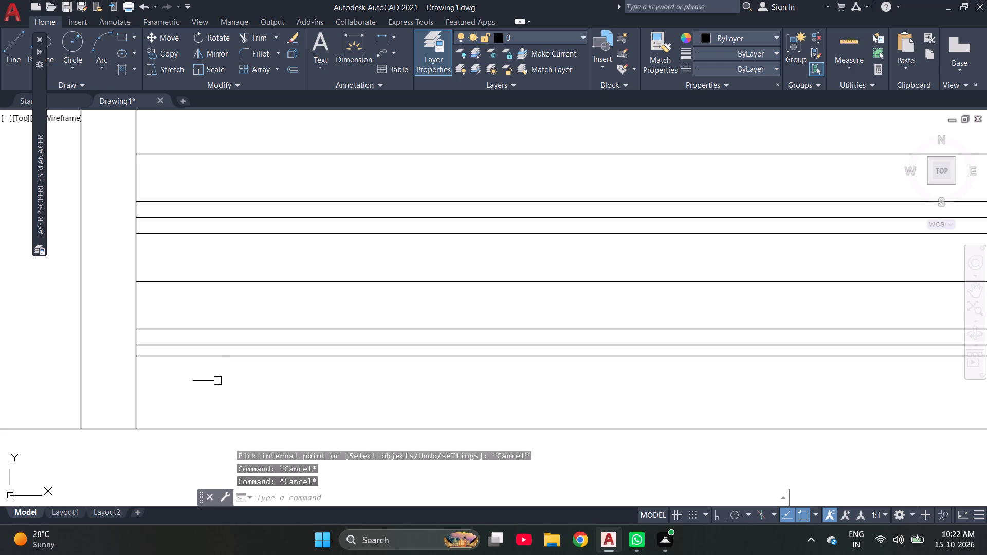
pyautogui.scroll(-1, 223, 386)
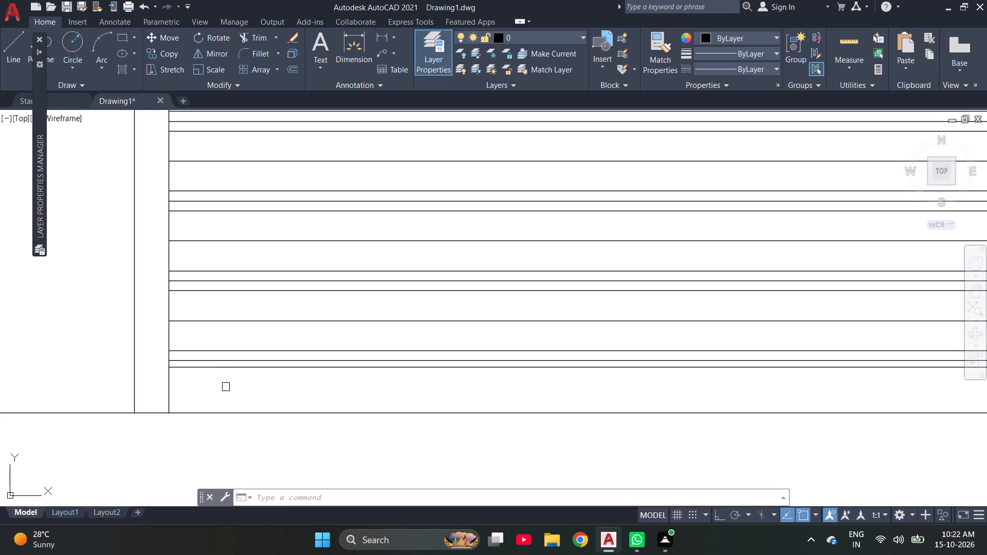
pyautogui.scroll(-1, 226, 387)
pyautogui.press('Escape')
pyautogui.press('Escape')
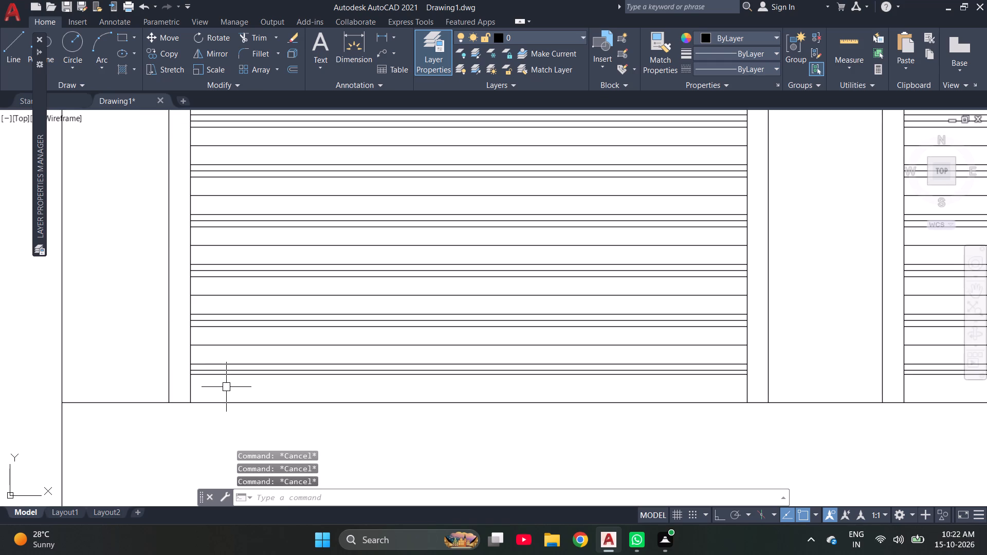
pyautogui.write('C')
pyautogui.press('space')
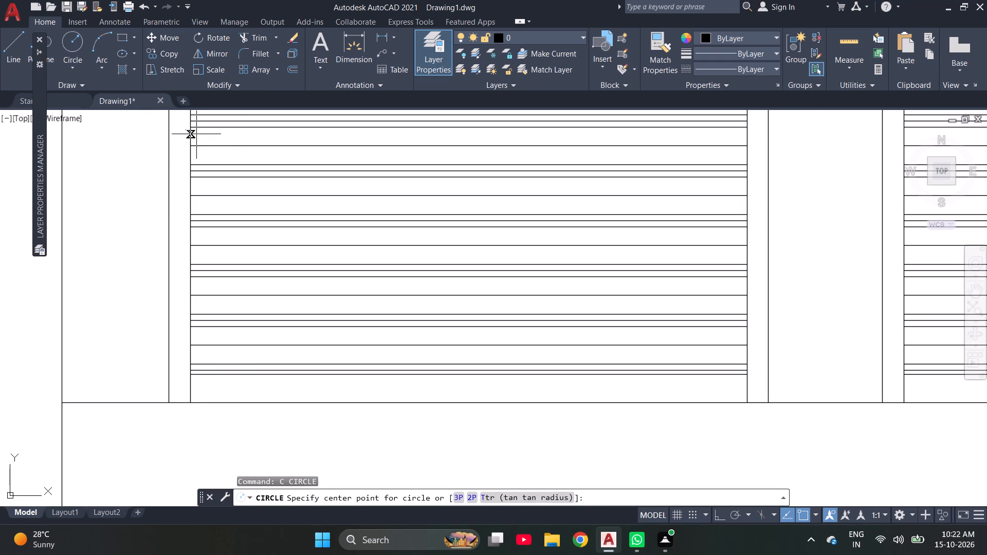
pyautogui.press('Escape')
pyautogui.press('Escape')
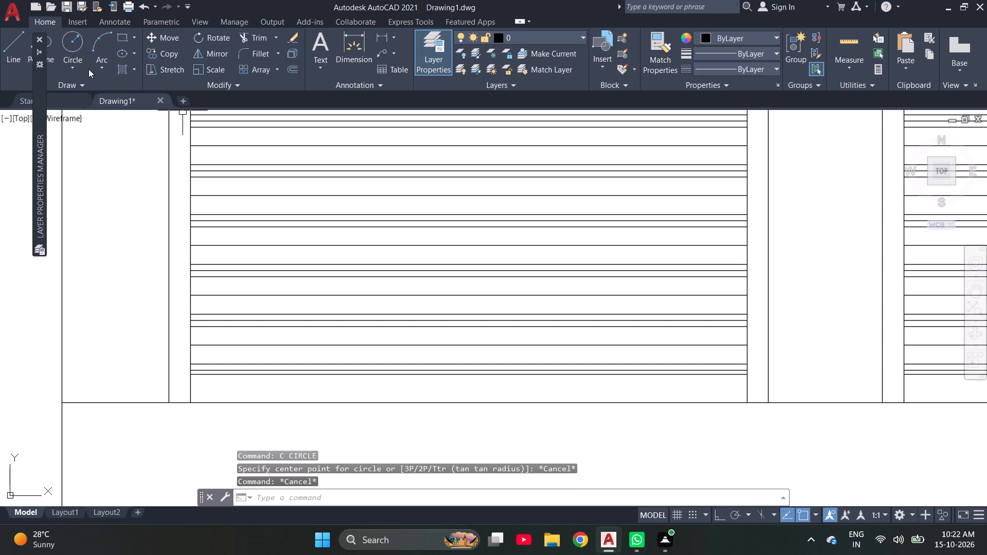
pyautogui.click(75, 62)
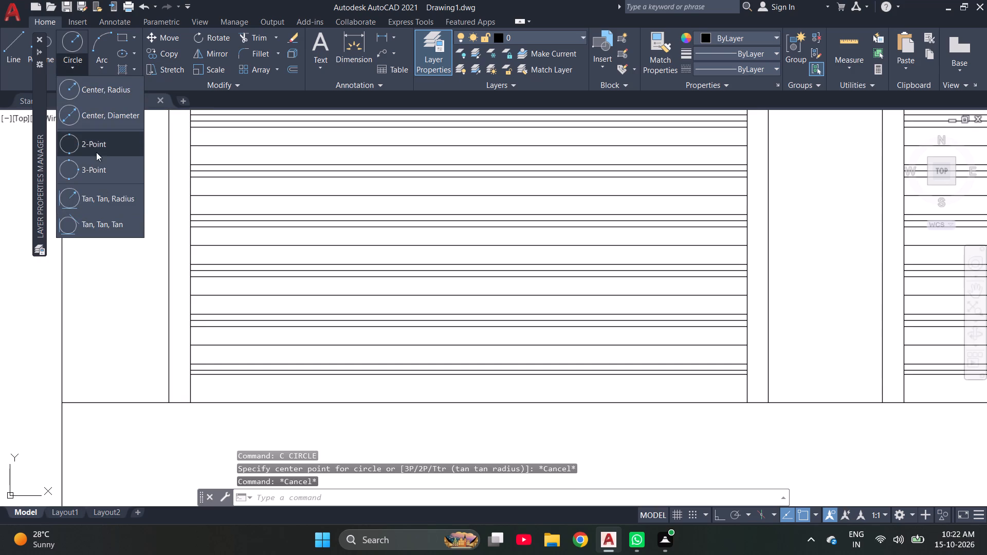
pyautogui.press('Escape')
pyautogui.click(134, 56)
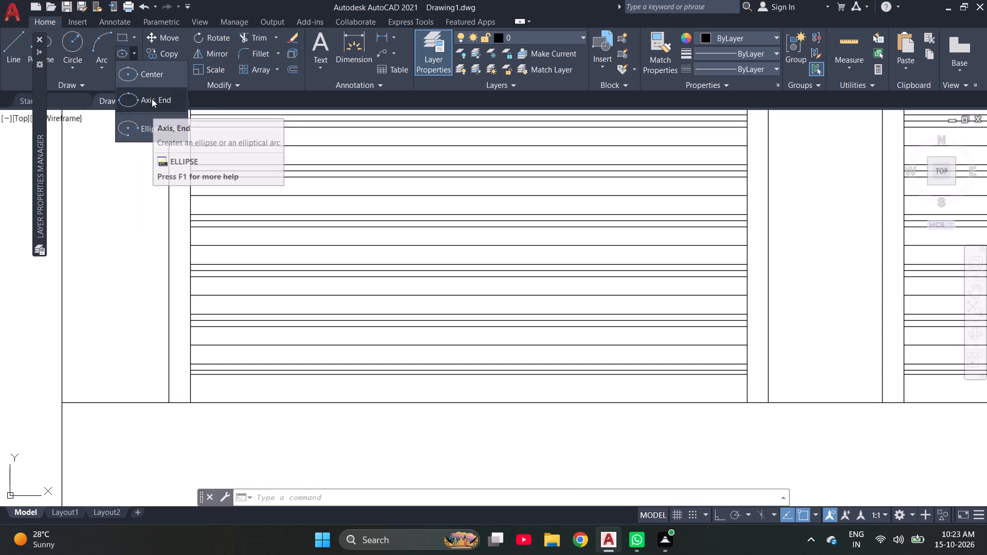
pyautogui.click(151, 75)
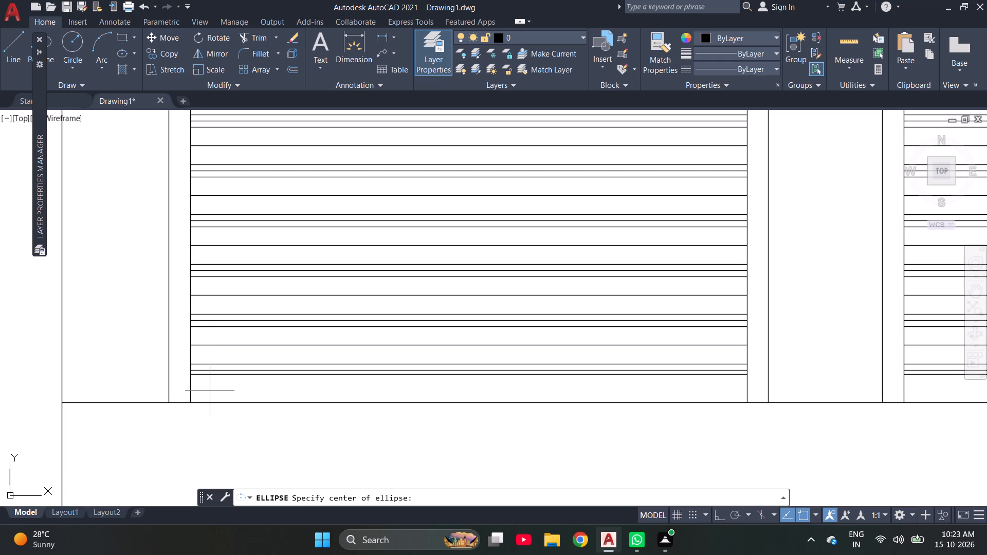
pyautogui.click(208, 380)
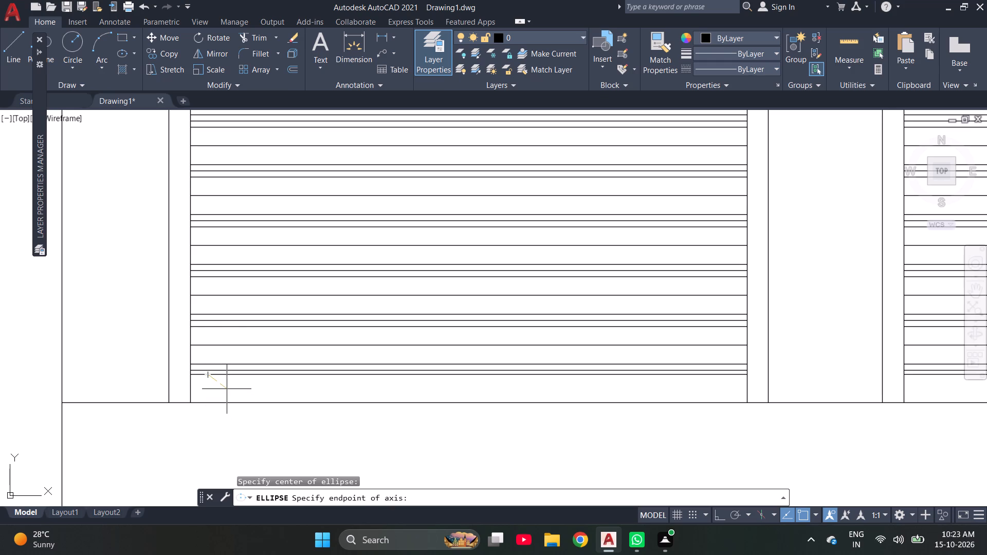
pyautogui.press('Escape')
# Draw a small flat ellipse by its axis endpoints in the first bay's unhatched bottom strip, near the west frame.
pyautogui.press('space')
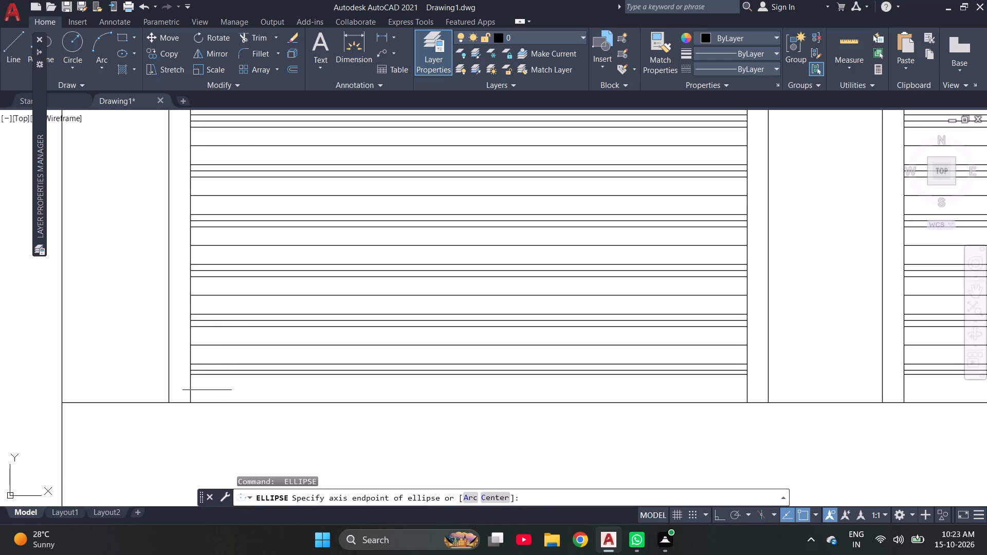
pyautogui.click(205, 390)
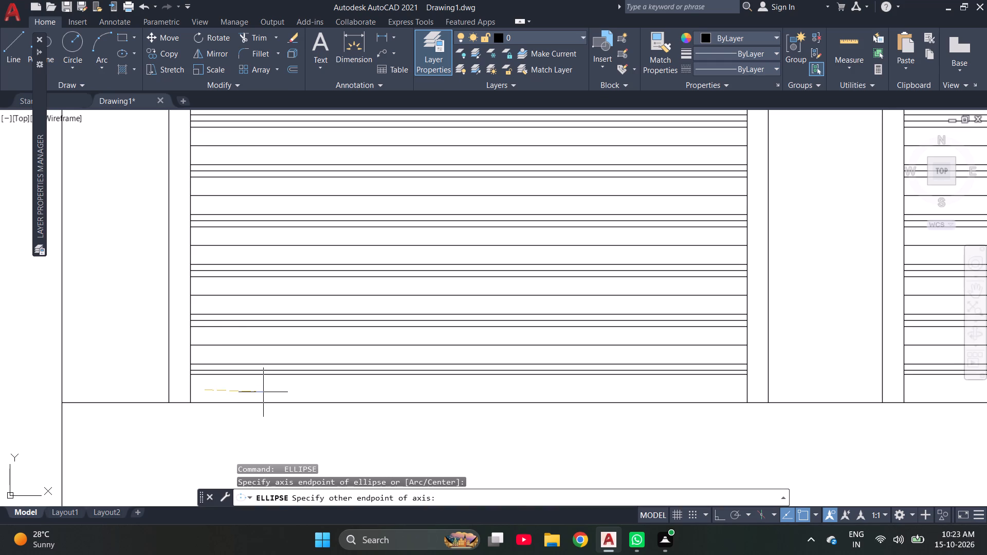
pyautogui.click(229, 386)
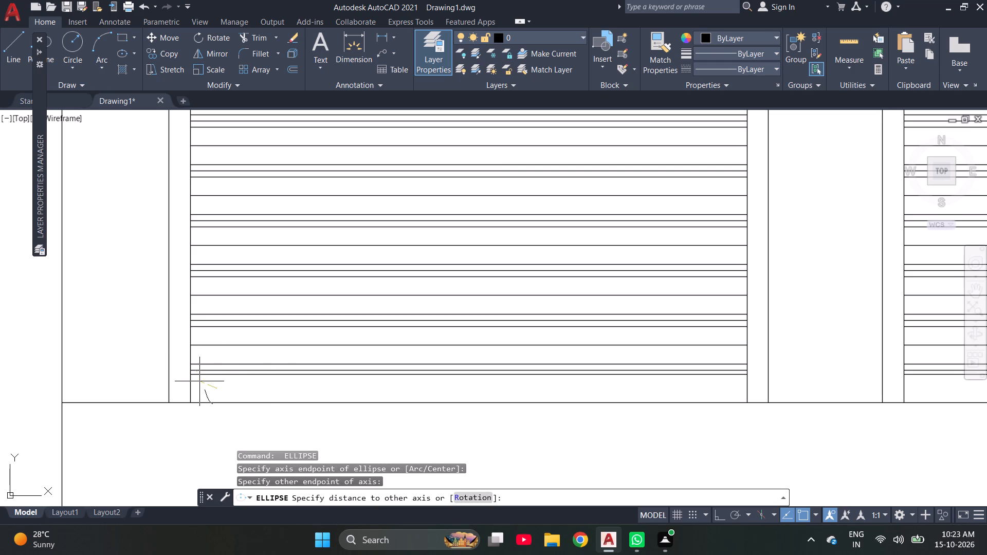
pyautogui.press('F8')
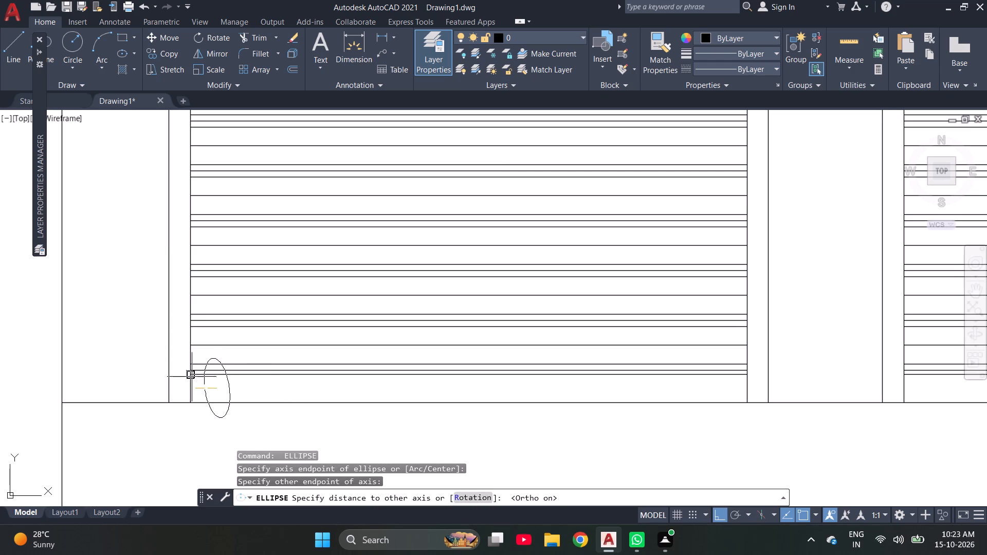
pyautogui.click(216, 393)
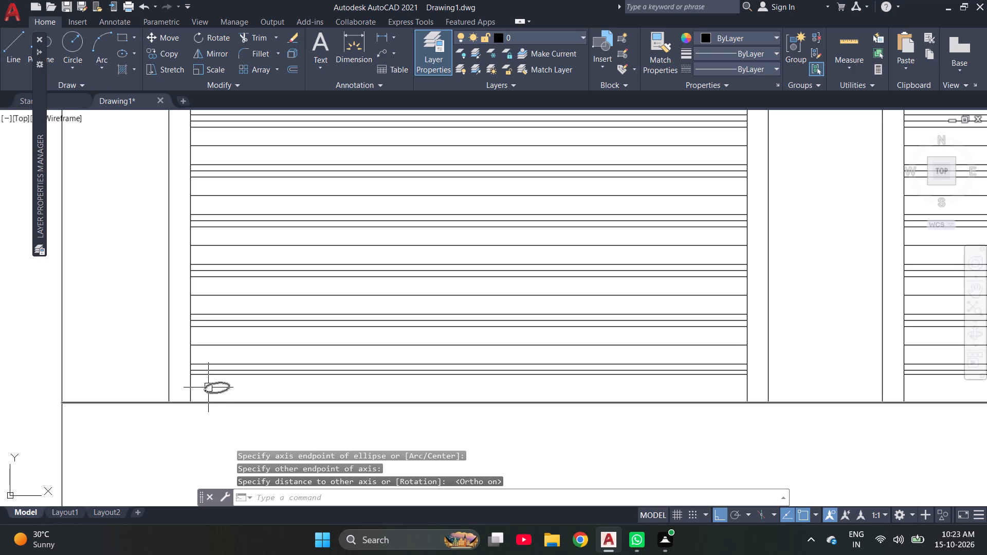
# Rotate the small ellipse about its centre so that its long axis lies horizontal.
pyautogui.scroll(3, 208, 387)
pyautogui.click(222, 416)
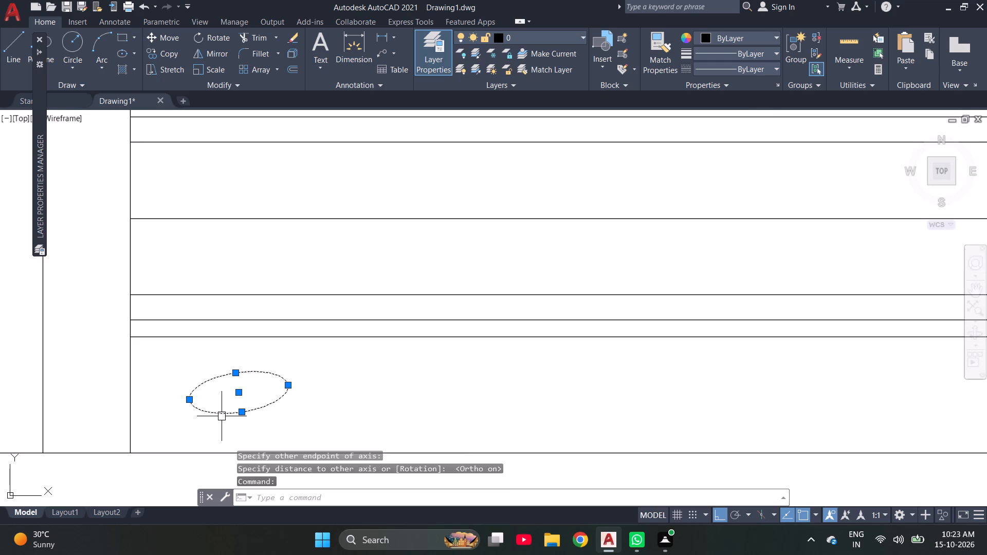
pyautogui.write('RO')
pyautogui.press('space')
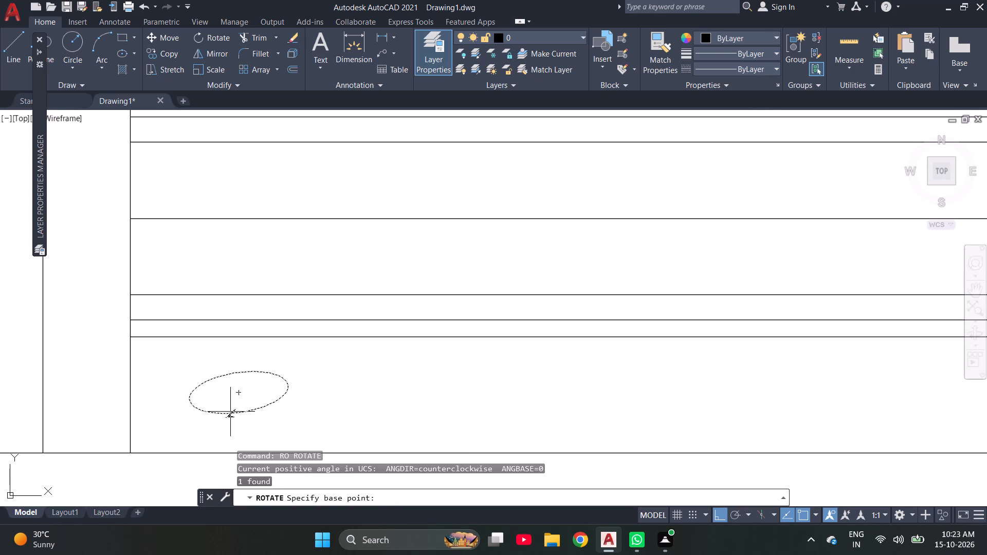
pyautogui.click(239, 392)
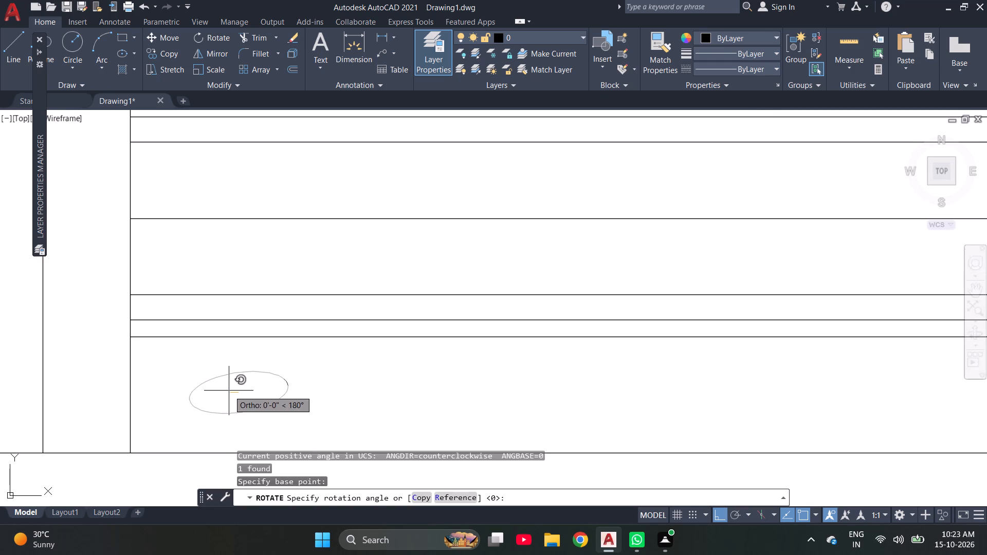
pyautogui.press('F8')
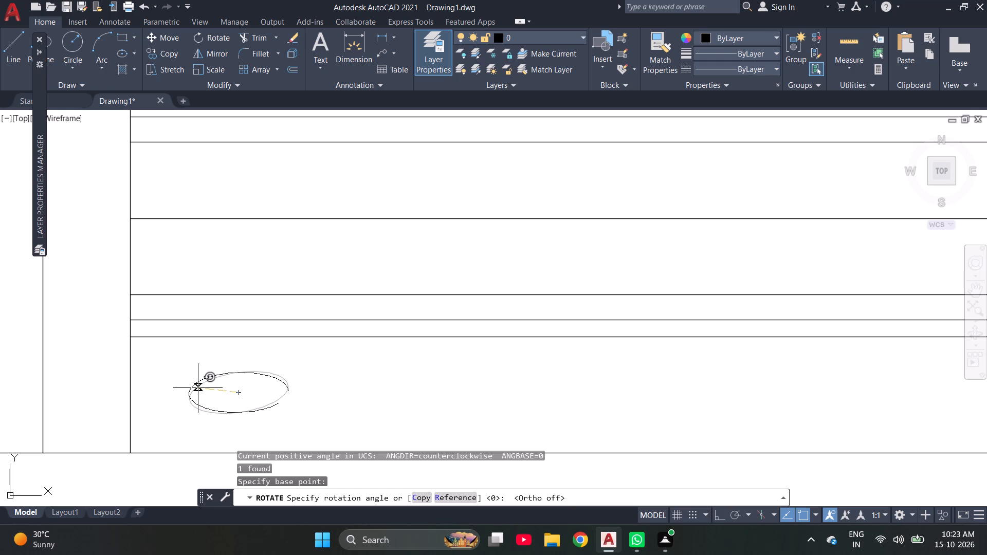
pyautogui.click(198, 386)
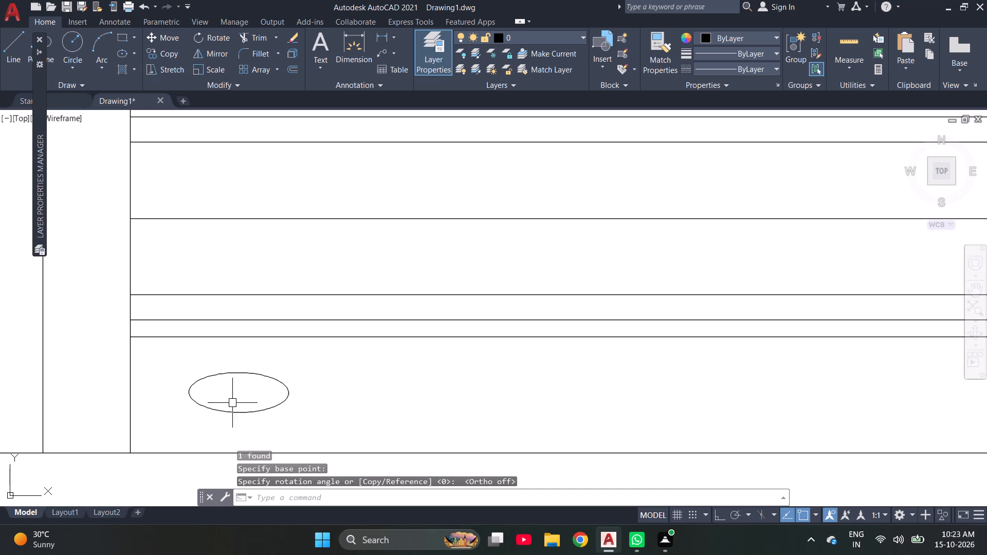
# Copy the ellipse horizontally about 5'-5" east along the first bay's bottom strip, near the opposite frame.
pyautogui.click(231, 412)
pyautogui.write('CO')
pyautogui.press('Return')
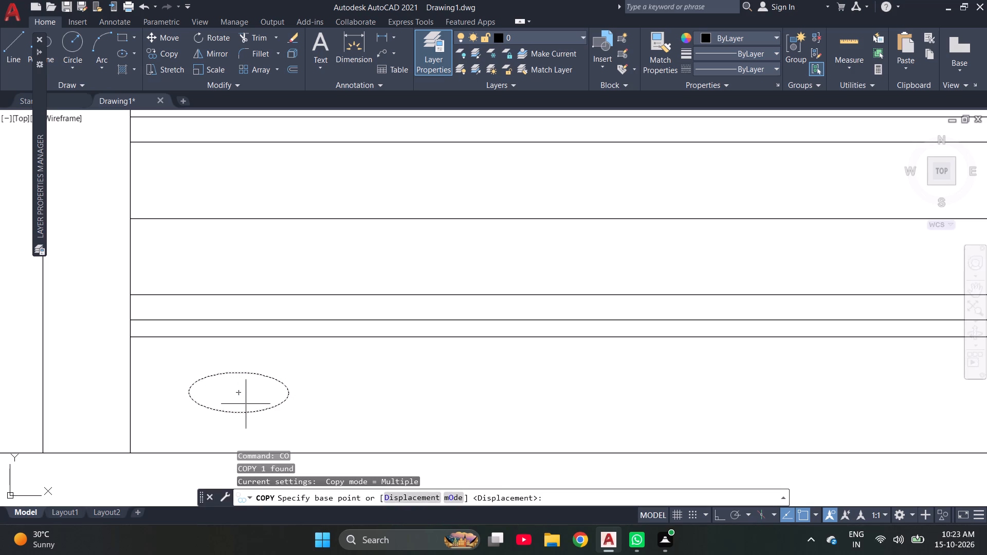
pyautogui.click(242, 392)
pyautogui.scroll(-2, 212, 393)
pyautogui.scroll(-1, 407, 383)
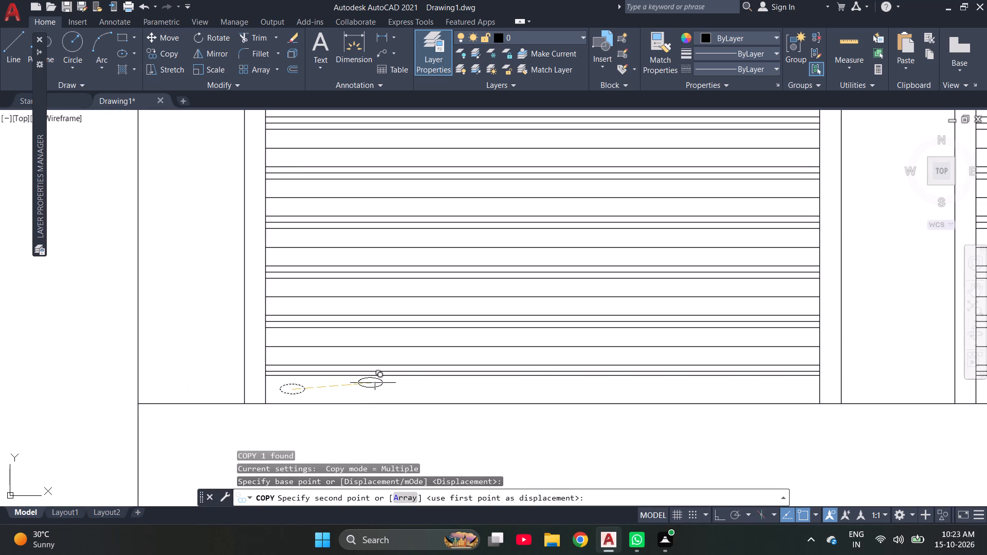
pyautogui.scroll(2, 781, 400)
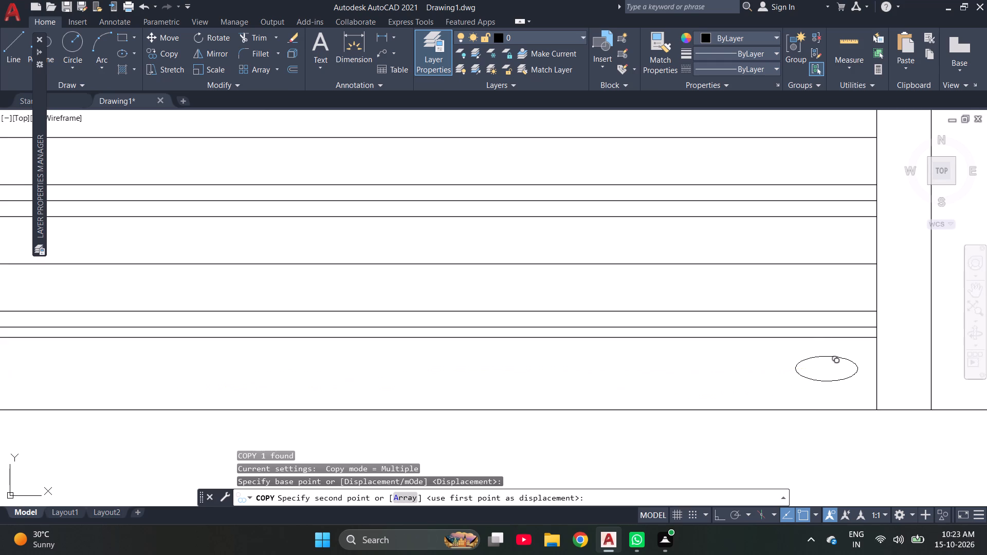
pyautogui.press('F8')
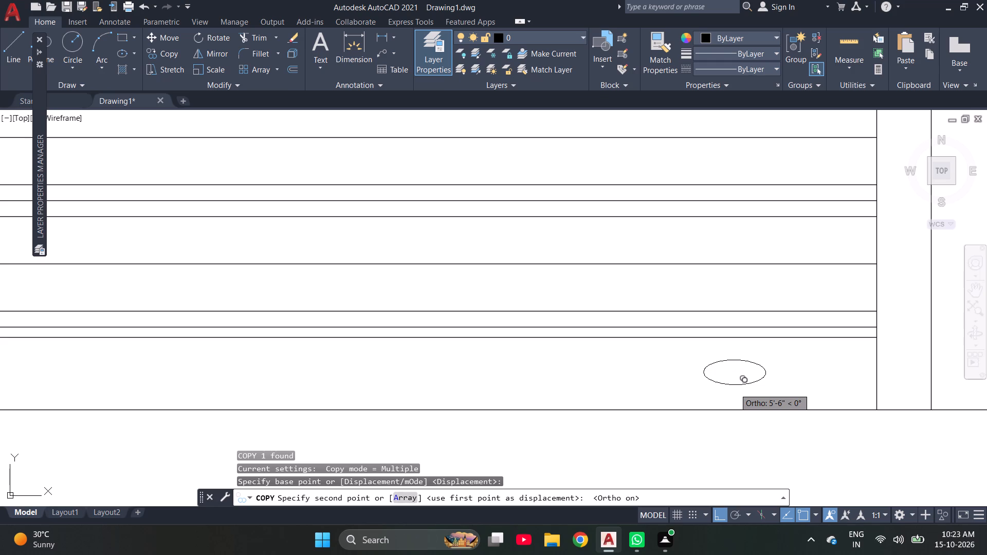
pyautogui.click(698, 394)
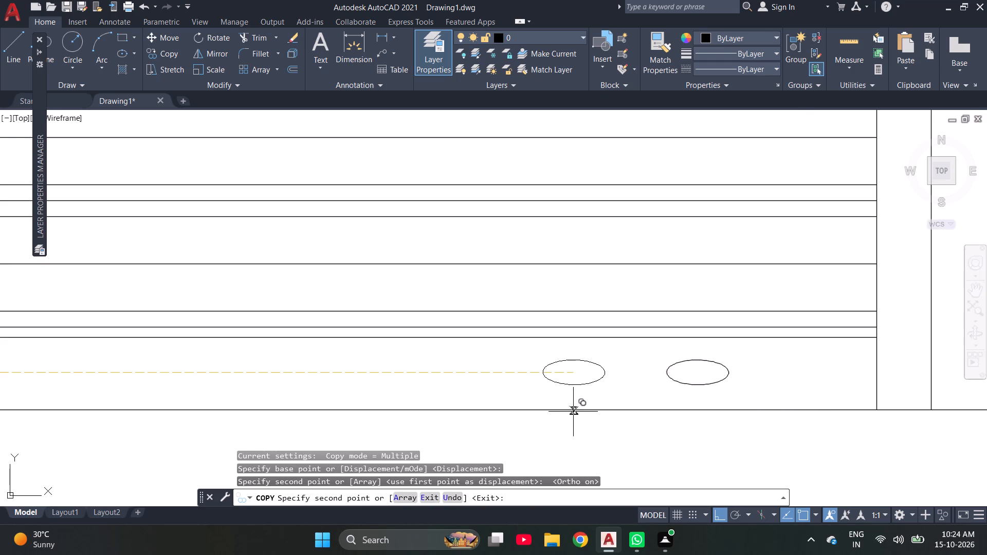
pyautogui.scroll(-3, 573, 412)
pyautogui.press('Escape')
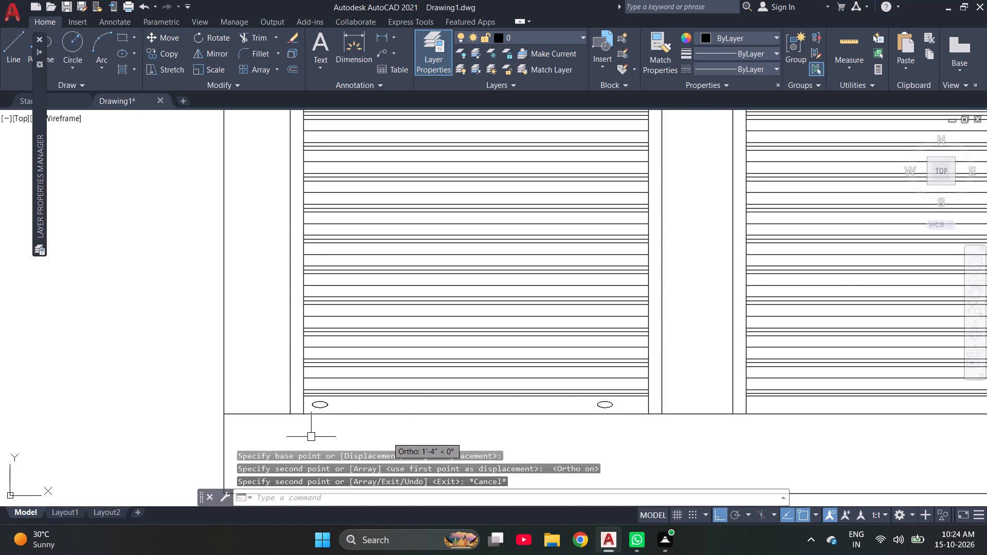
pyautogui.press('Escape')
# Copy the ellipse near the first bay's west frame a few inches east along the bottom strip.
pyautogui.scroll(3, 317, 414)
pyautogui.click(354, 400)
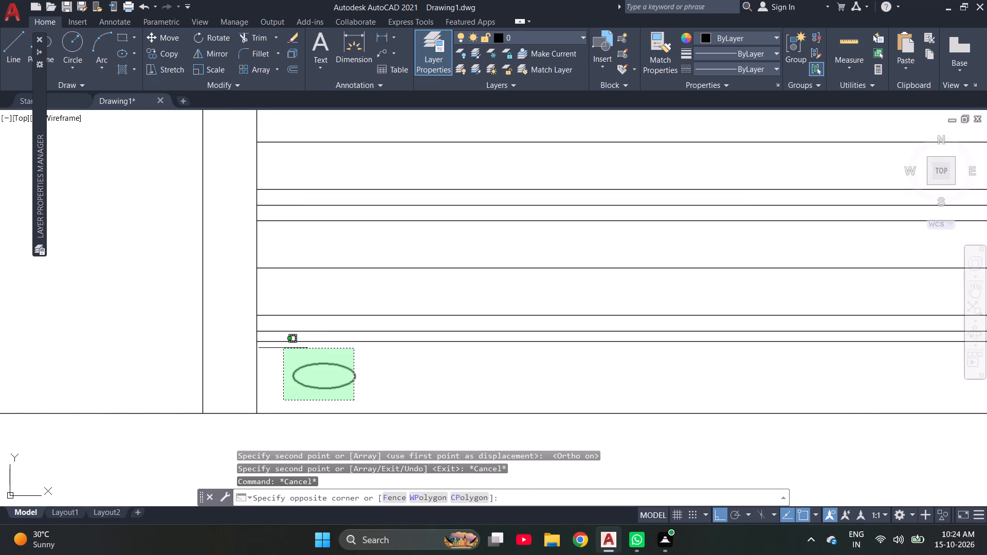
pyautogui.click(283, 347)
pyautogui.press('c')
pyautogui.press('o')
pyautogui.press('Return')
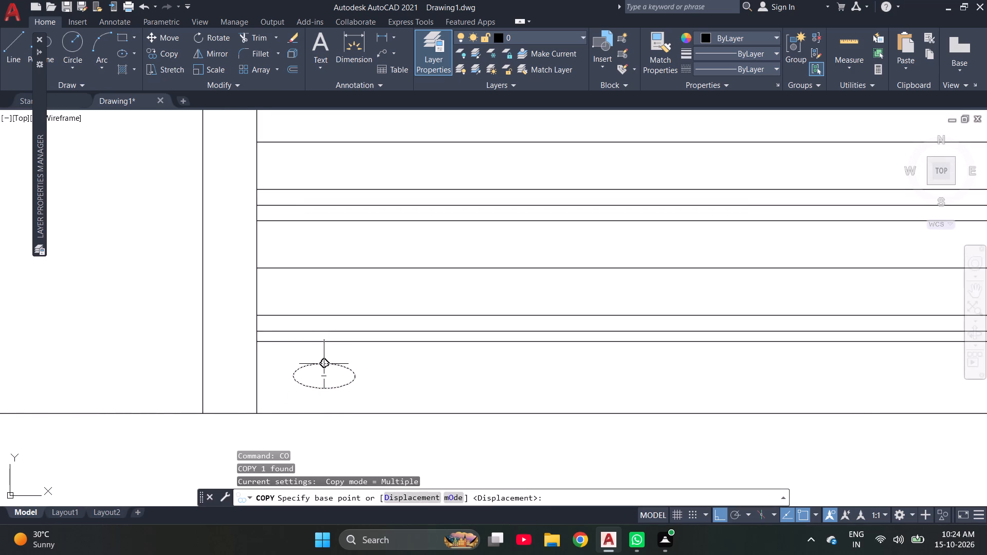
pyautogui.click(321, 371)
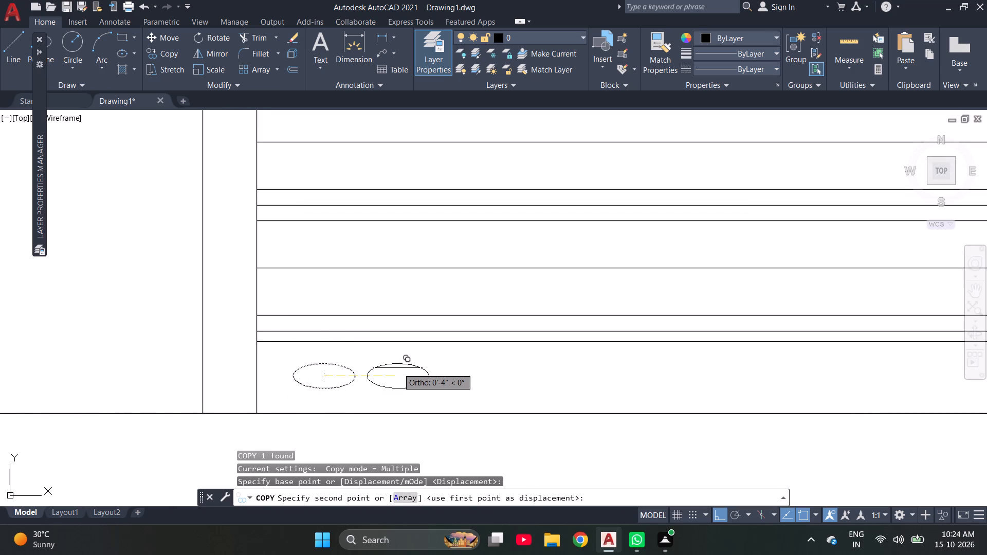
pyautogui.click(407, 368)
pyautogui.press('Escape')
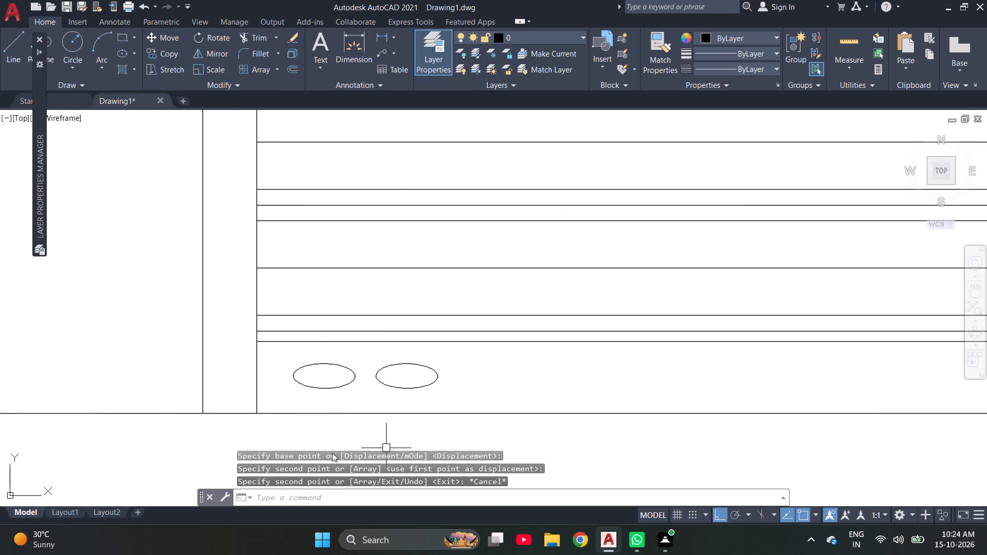
# Delete the original ellipse closest to the first bay's west frame.
pyautogui.scroll(-2, 295, 439)
pyautogui.click(305, 416)
pyautogui.press('Delete')
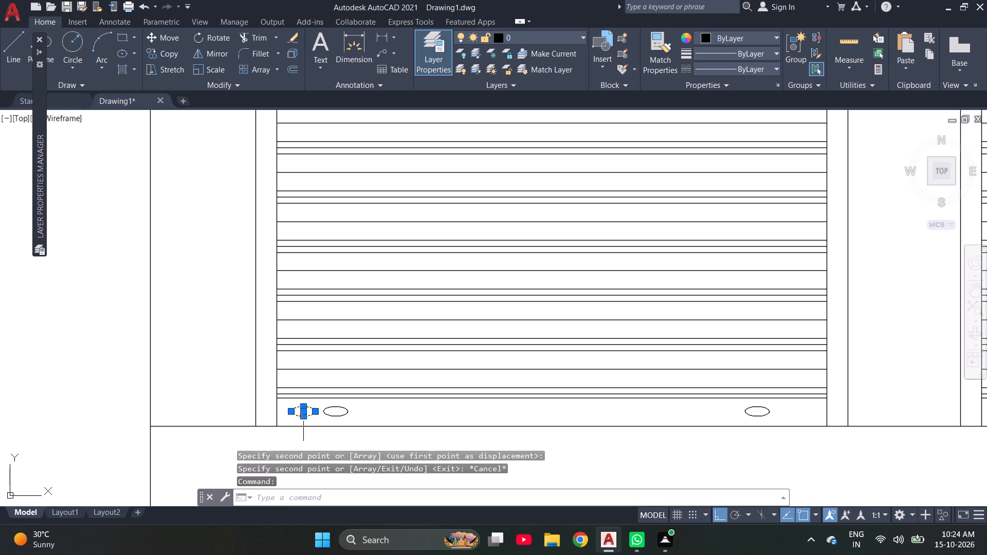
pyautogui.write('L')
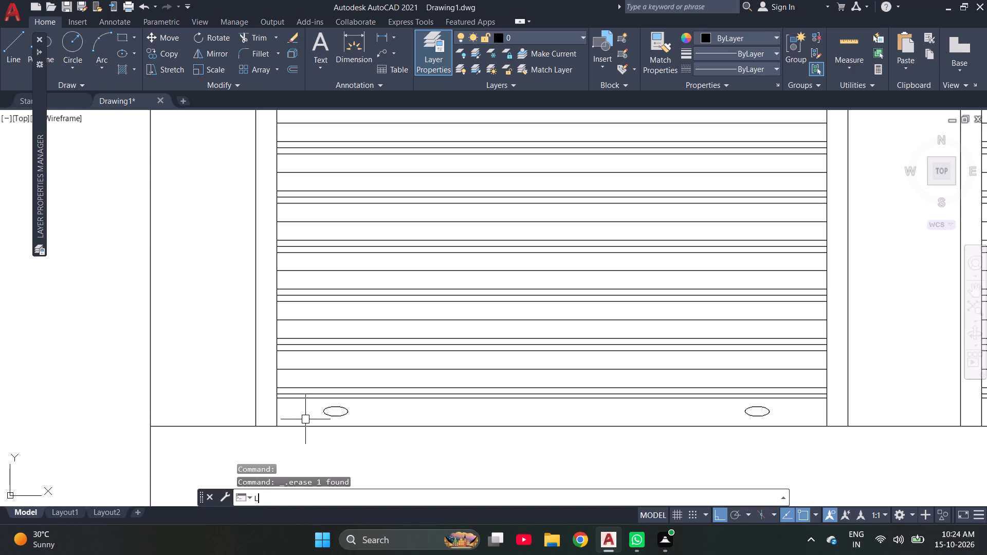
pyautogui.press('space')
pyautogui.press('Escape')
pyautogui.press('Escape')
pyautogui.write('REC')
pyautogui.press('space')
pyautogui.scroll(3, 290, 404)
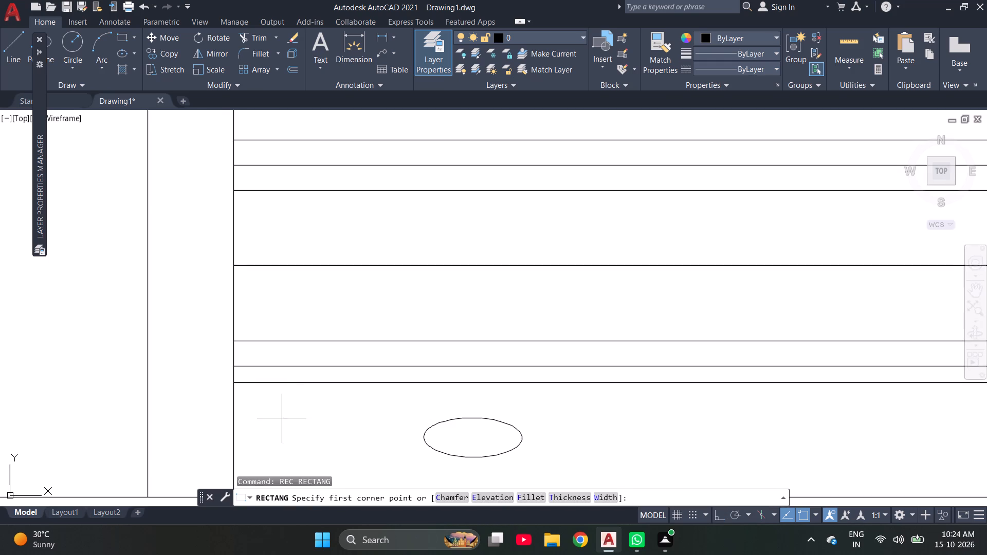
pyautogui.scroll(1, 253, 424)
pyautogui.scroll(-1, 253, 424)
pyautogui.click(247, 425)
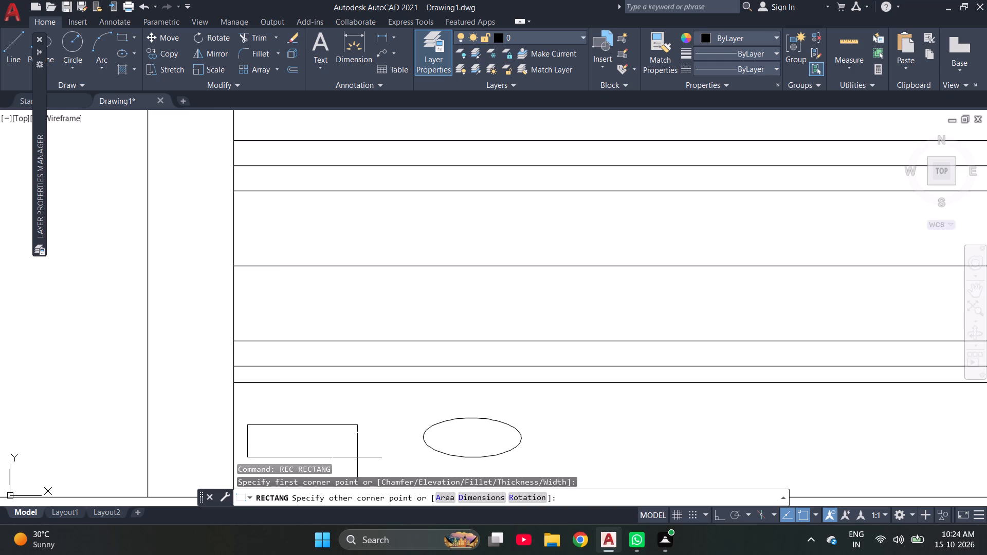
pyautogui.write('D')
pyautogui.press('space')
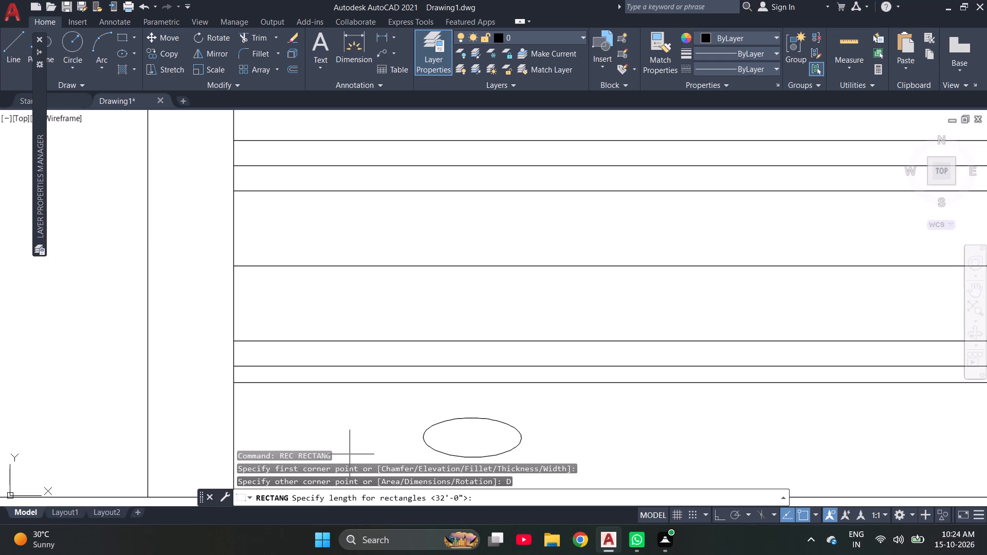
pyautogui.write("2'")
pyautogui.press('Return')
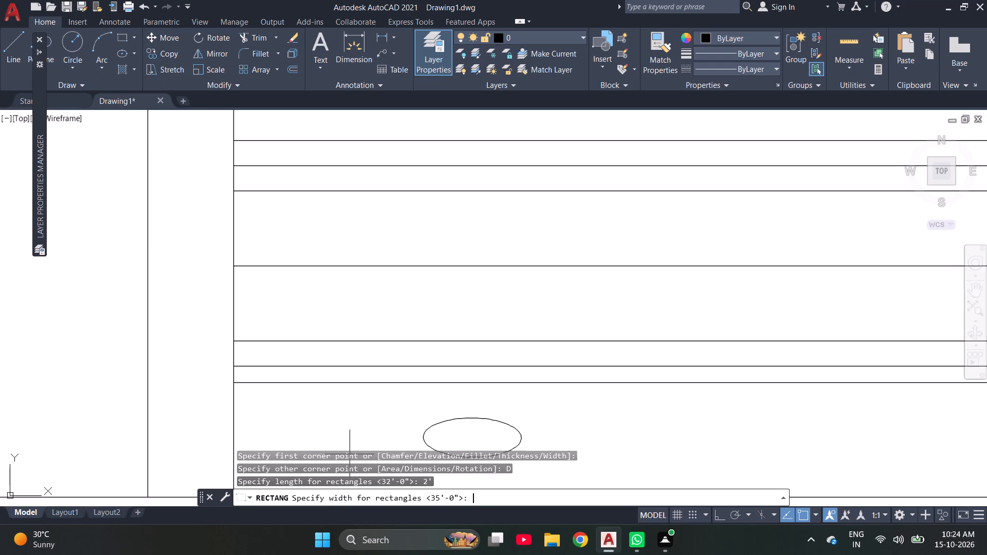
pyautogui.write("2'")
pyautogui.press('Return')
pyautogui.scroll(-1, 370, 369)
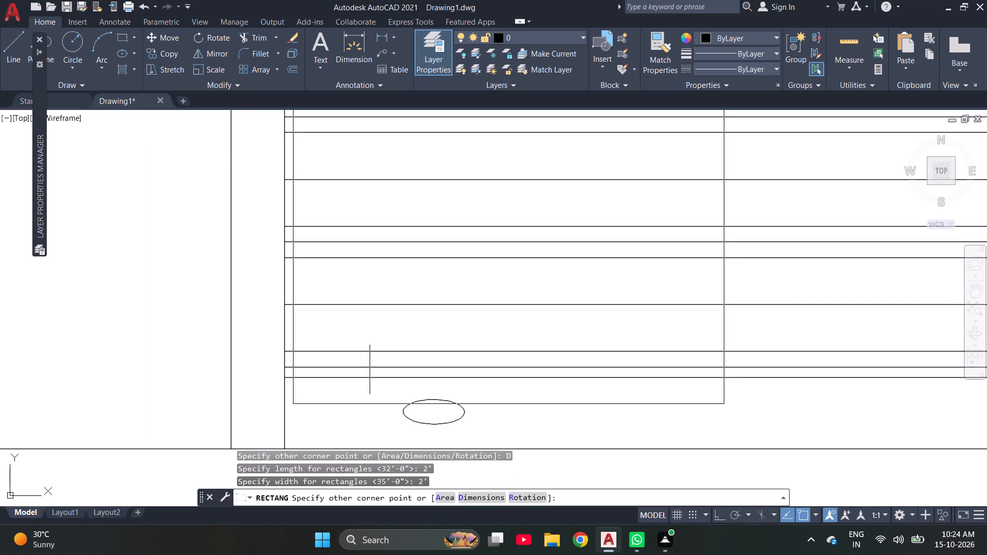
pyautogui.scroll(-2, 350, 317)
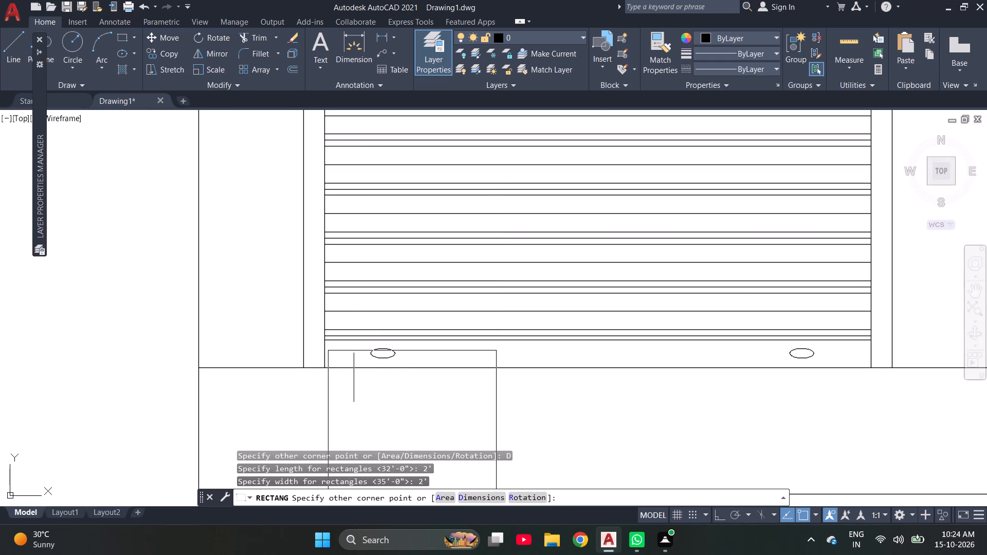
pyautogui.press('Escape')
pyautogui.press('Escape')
# Draw a small flat rectangle in the first bay's bottom strip, between the west frame and the nearby ellipse.
pyautogui.scroll(3, 338, 362)
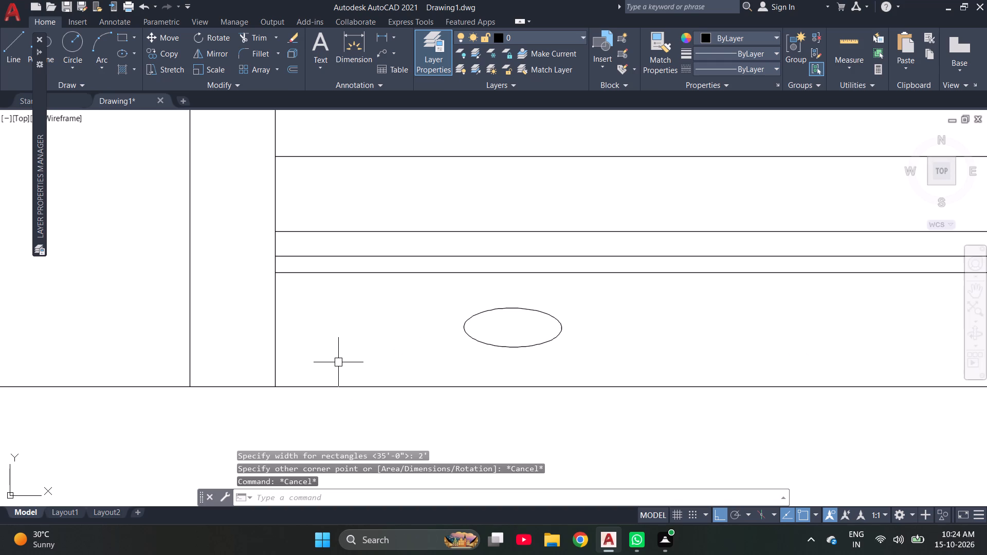
pyautogui.write('REC')
pyautogui.press('space')
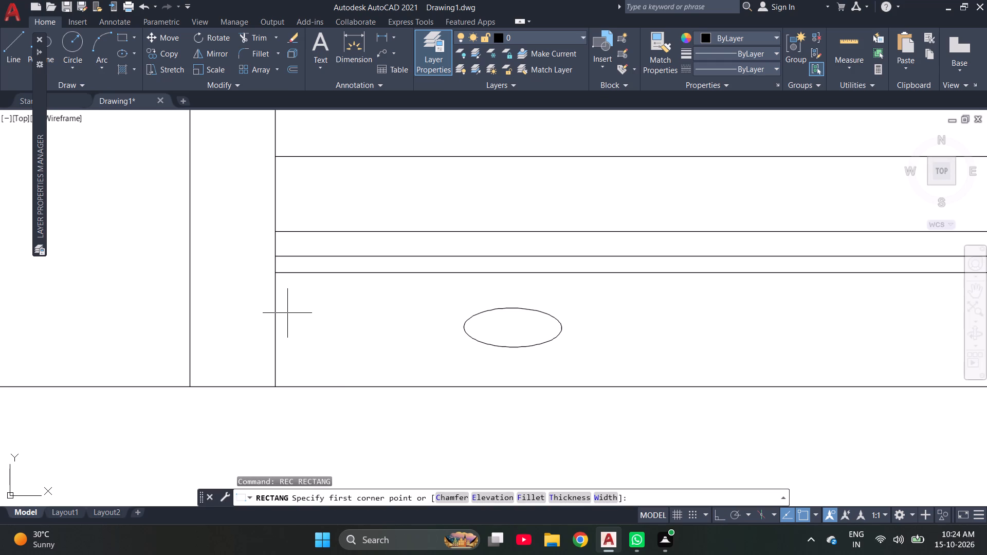
pyautogui.click(284, 311)
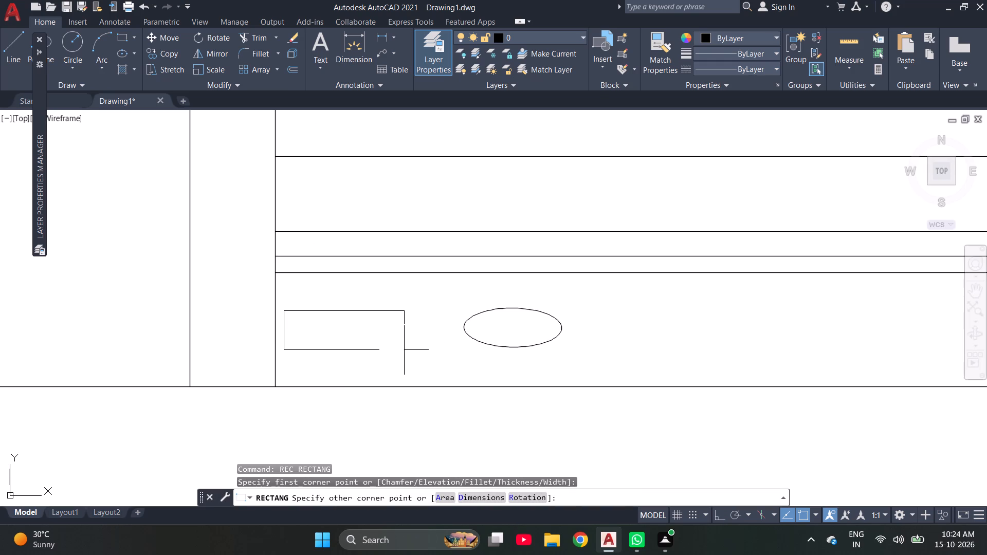
pyautogui.click(404, 350)
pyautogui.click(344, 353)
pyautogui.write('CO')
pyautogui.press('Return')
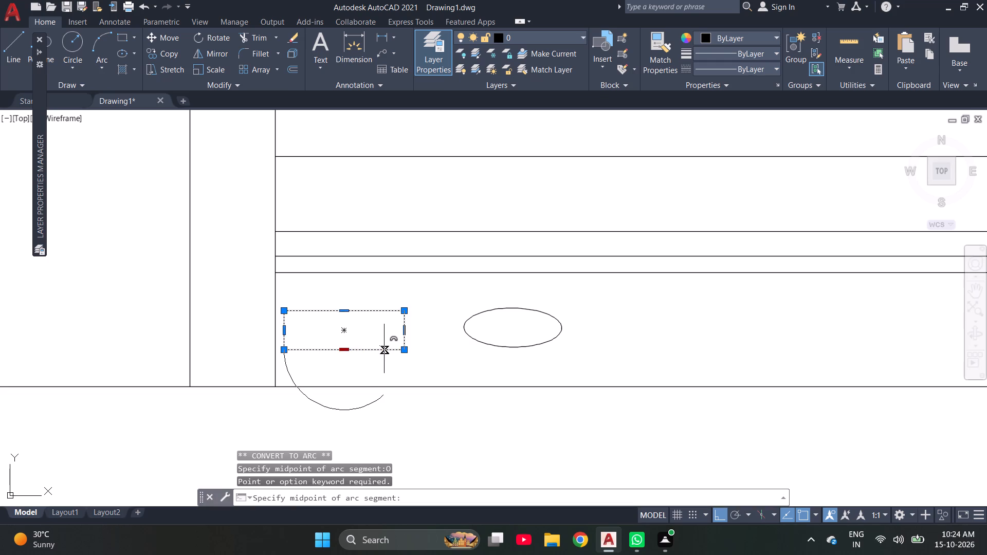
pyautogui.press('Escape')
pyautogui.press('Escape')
# Copy the small rectangle from its centre about 6'-0" east, between the east ellipse and the bay's east frame.
pyautogui.click(385, 349)
pyautogui.write('CO')
pyautogui.press('Return')
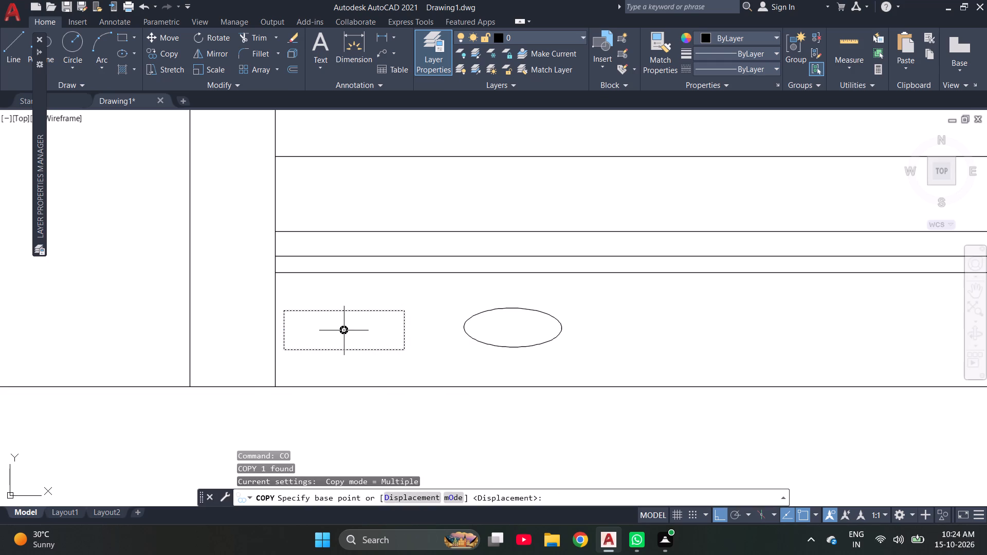
pyautogui.click(344, 331)
pyautogui.scroll(-1, 492, 334)
pyautogui.scroll(-3, 336, 337)
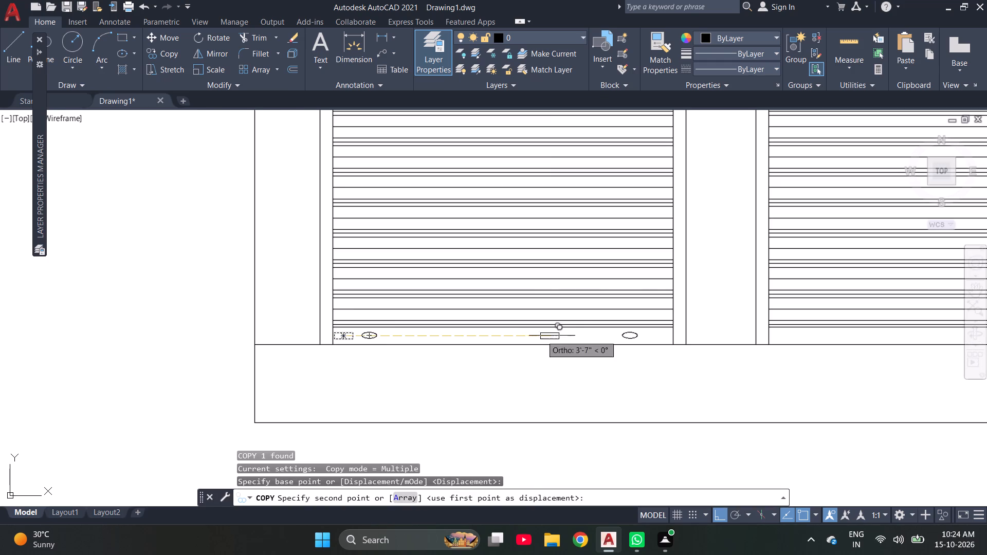
pyautogui.scroll(3, 668, 335)
pyautogui.scroll(2, 608, 334)
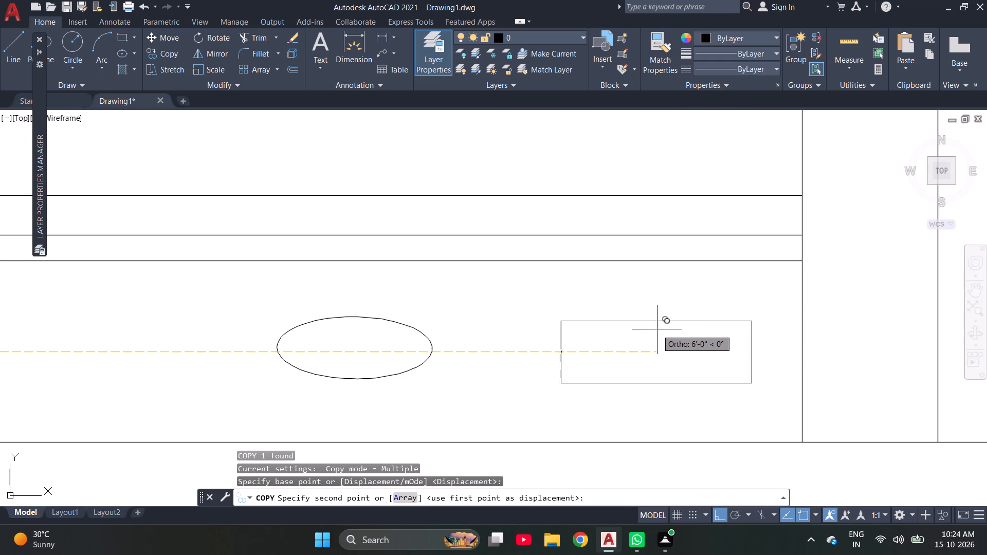
pyautogui.click(667, 327)
pyautogui.press('Escape')
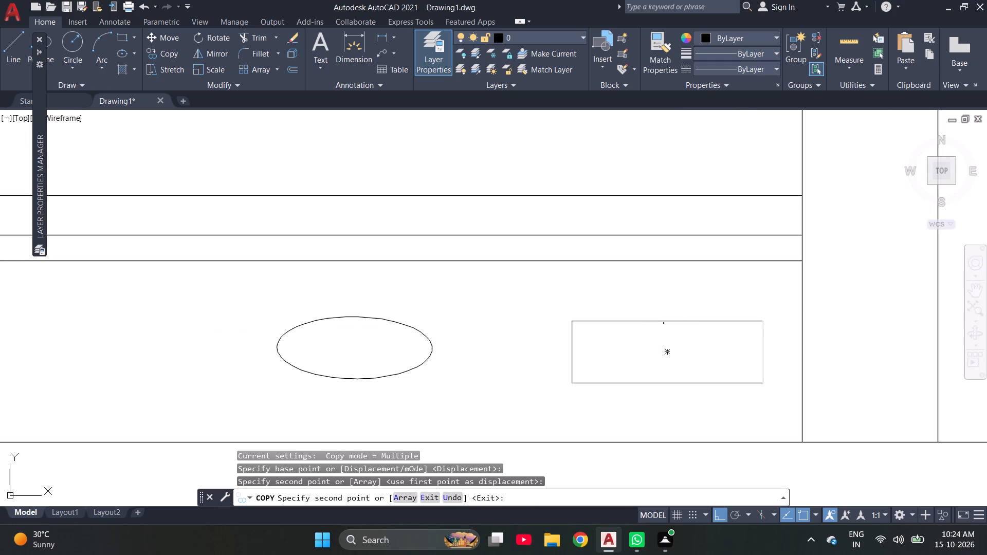
pyautogui.press('Escape')
# Draw two vertical lines across the east rectangle's west half, joined along its bottom edge by a short segment.
pyautogui.write('L')
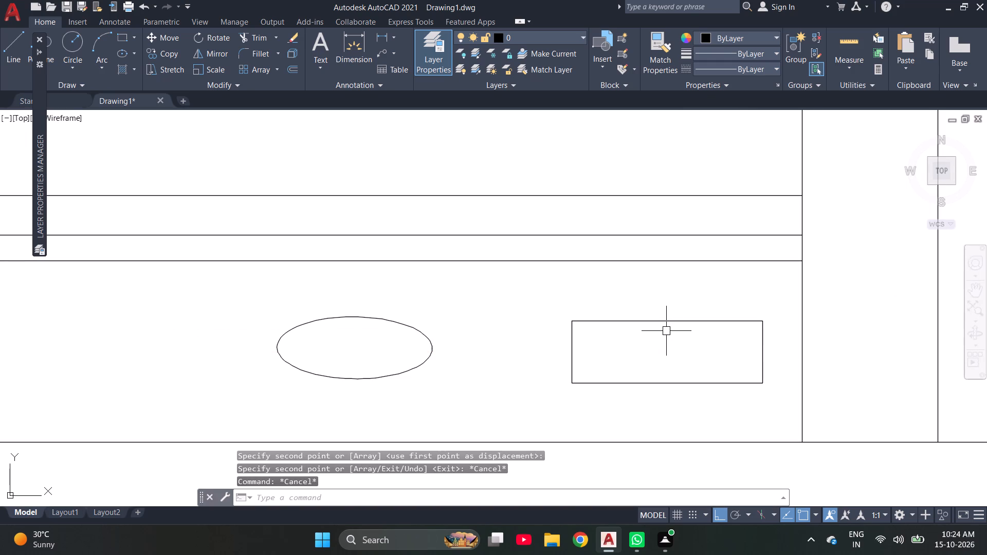
pyautogui.press('space')
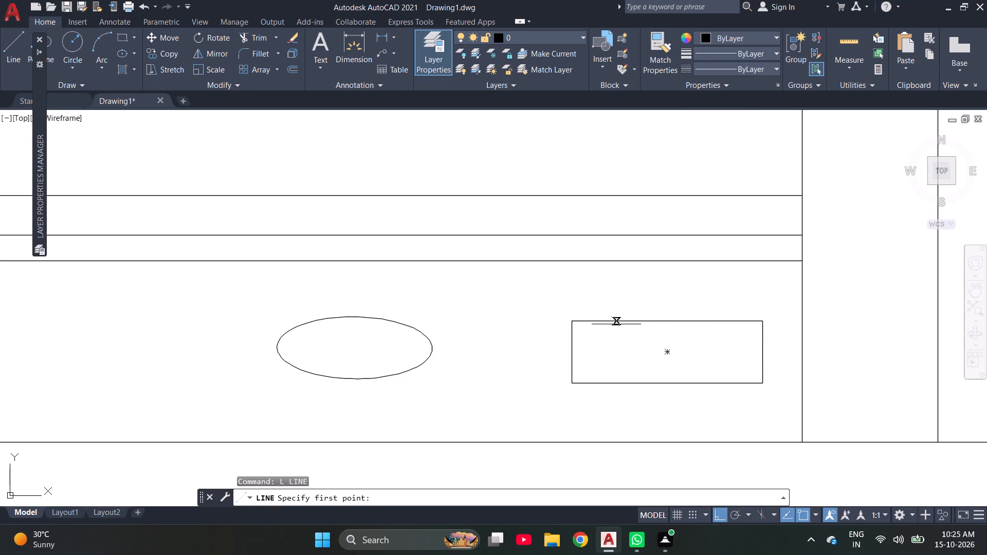
pyautogui.scroll(3, 617, 322)
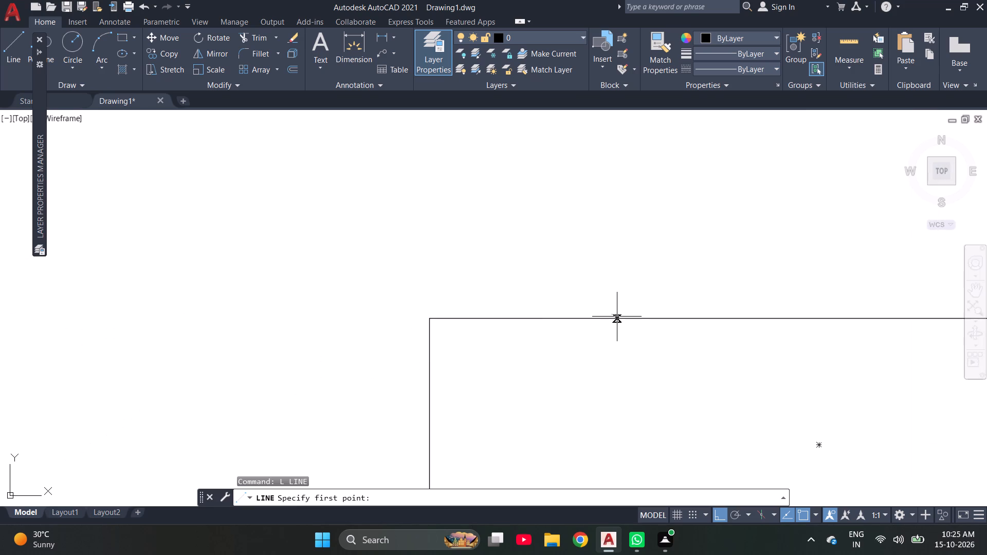
pyautogui.click(665, 320)
pyautogui.scroll(-2, 645, 316)
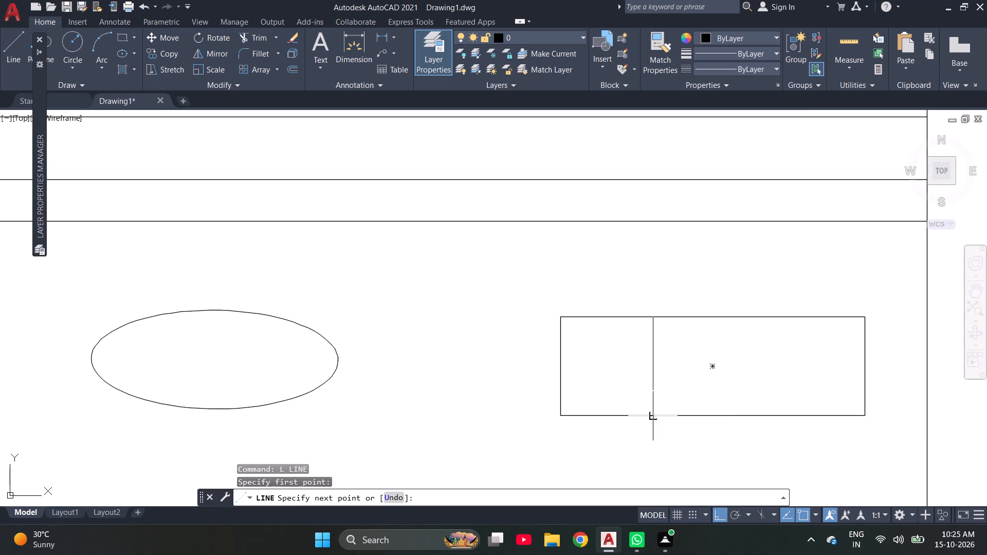
pyautogui.click(651, 416)
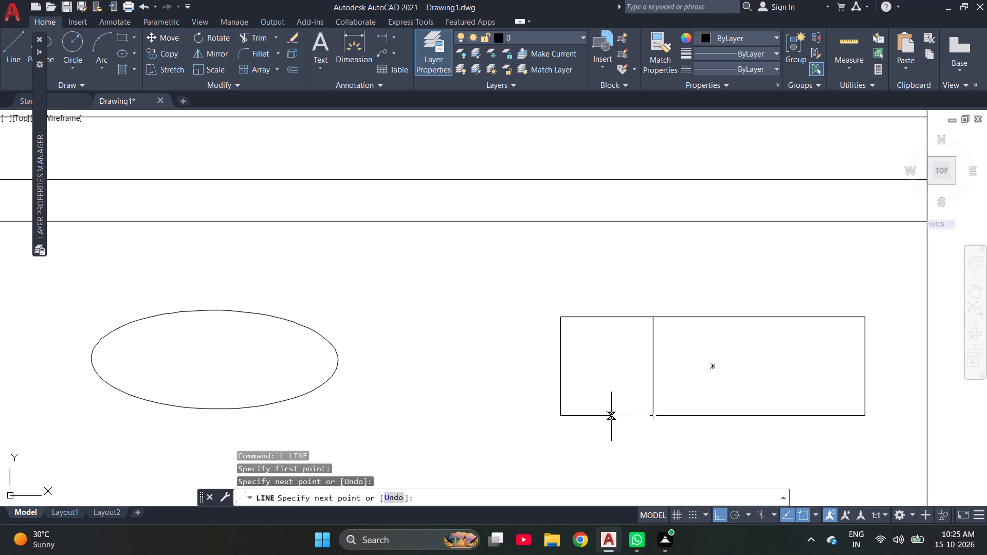
pyautogui.click(611, 416)
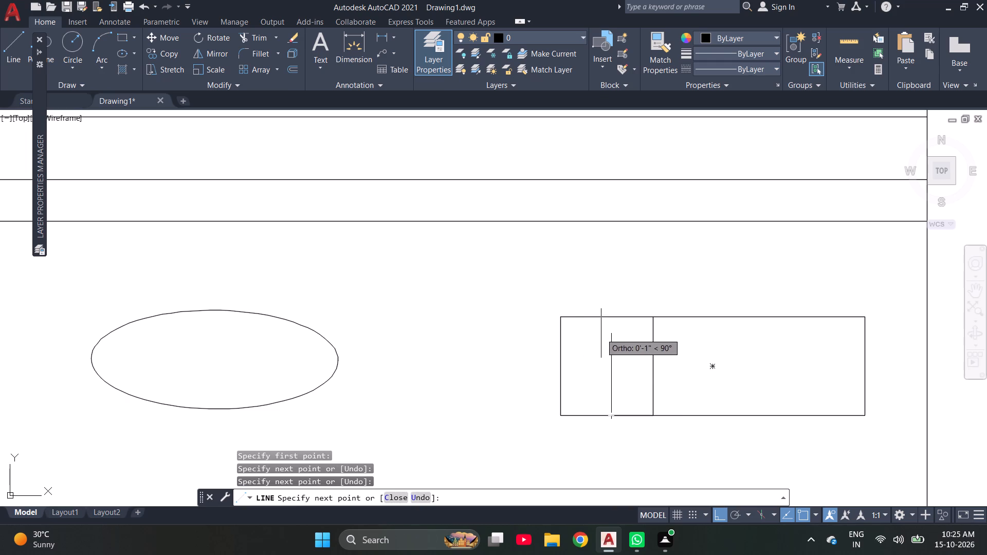
pyautogui.click(611, 318)
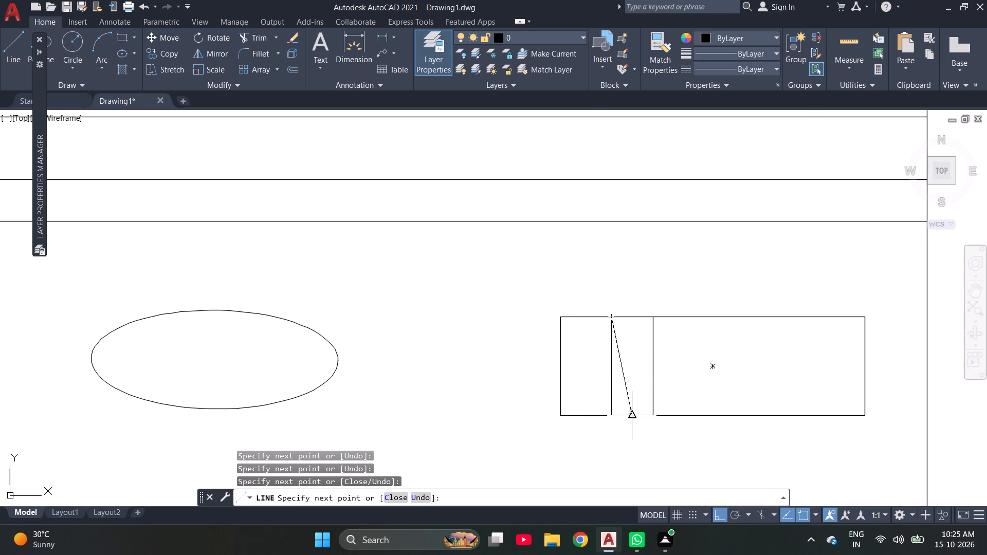
pyautogui.scroll(-3, 633, 418)
pyautogui.scroll(-2, 523, 429)
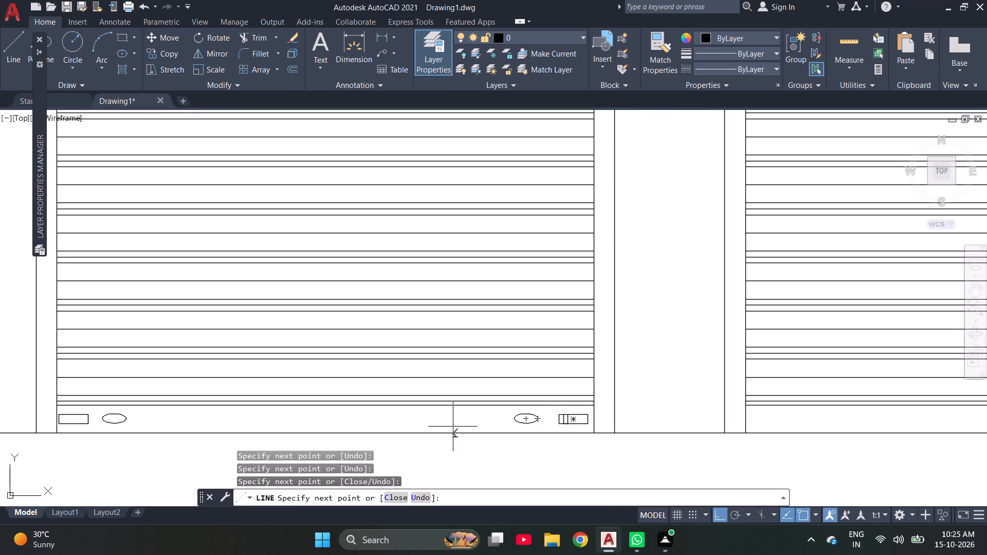
pyautogui.press('Escape')
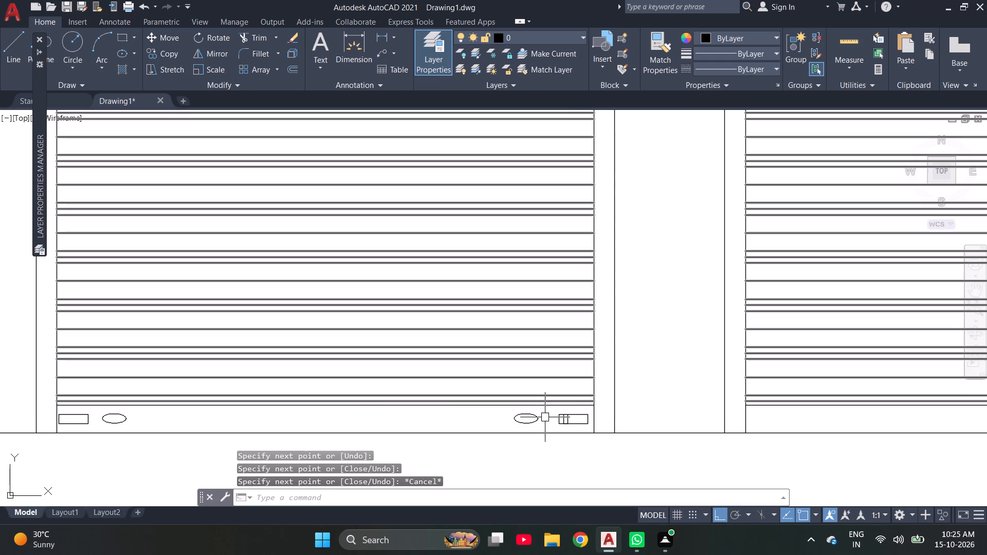
# Copy the east divided rectangle from its northwest corner about 6'-0" west, onto the plain rectangle beside the first bay's west frame.
pyautogui.scroll(4, 575, 431)
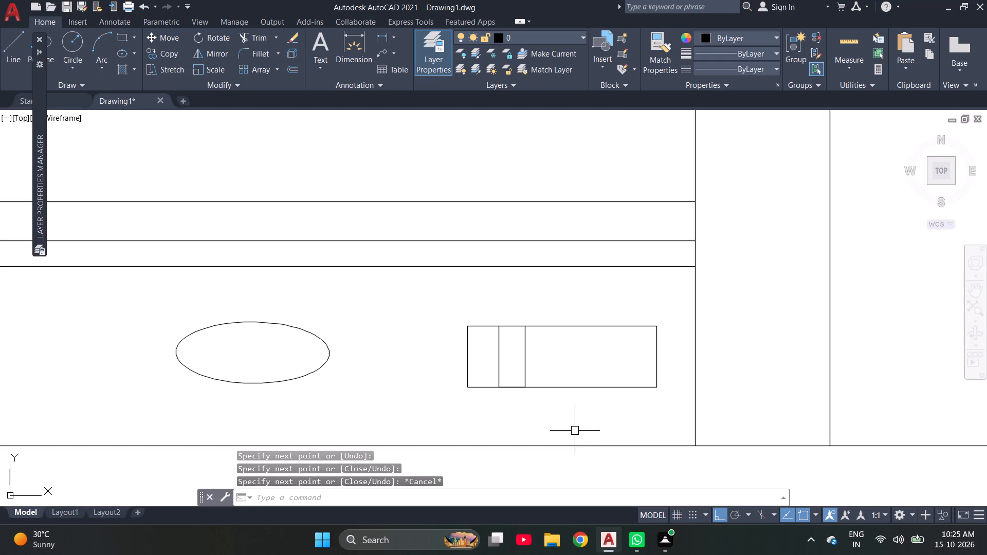
pyautogui.click(665, 402)
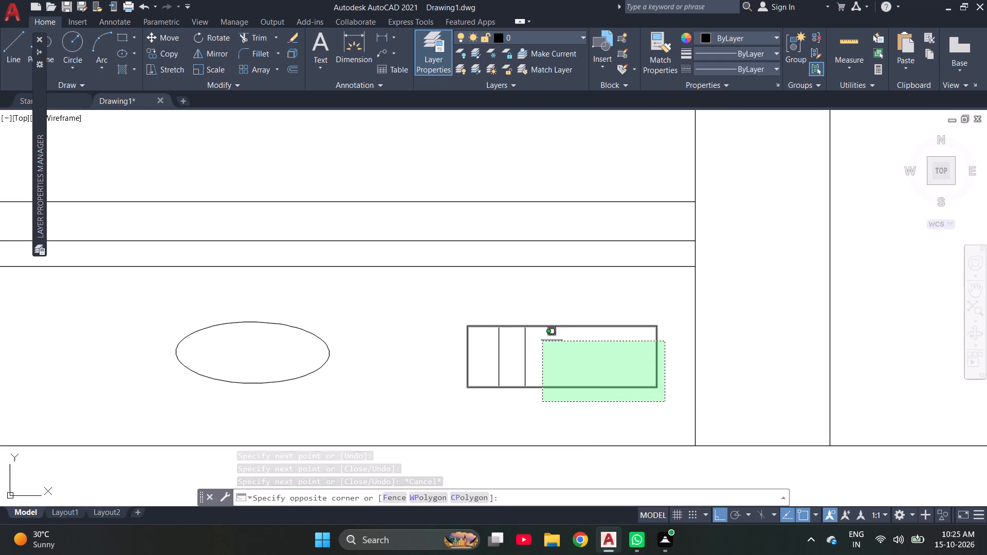
pyautogui.click(430, 307)
pyautogui.press('c')
pyautogui.press('o')
pyautogui.press('Return')
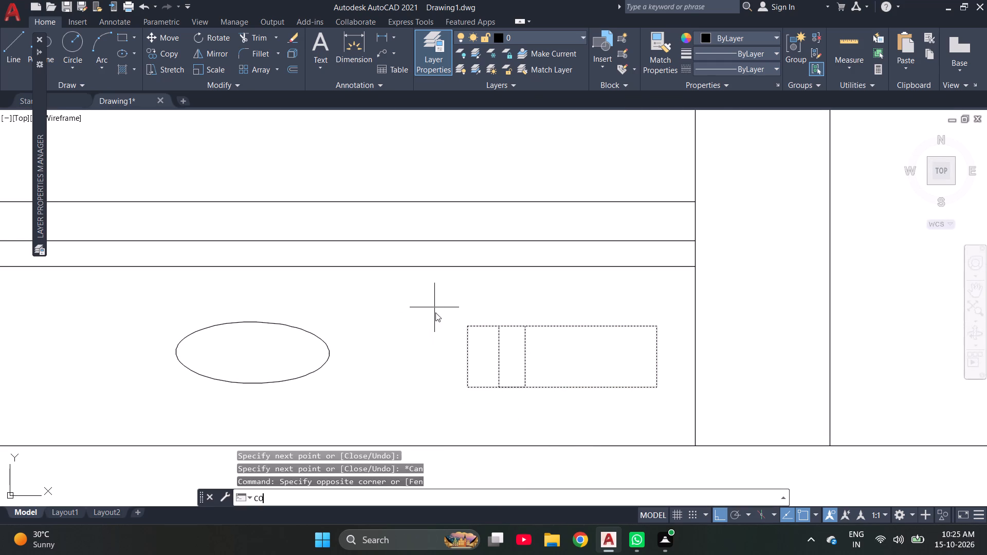
pyautogui.click(465, 329)
pyautogui.scroll(-4, 503, 361)
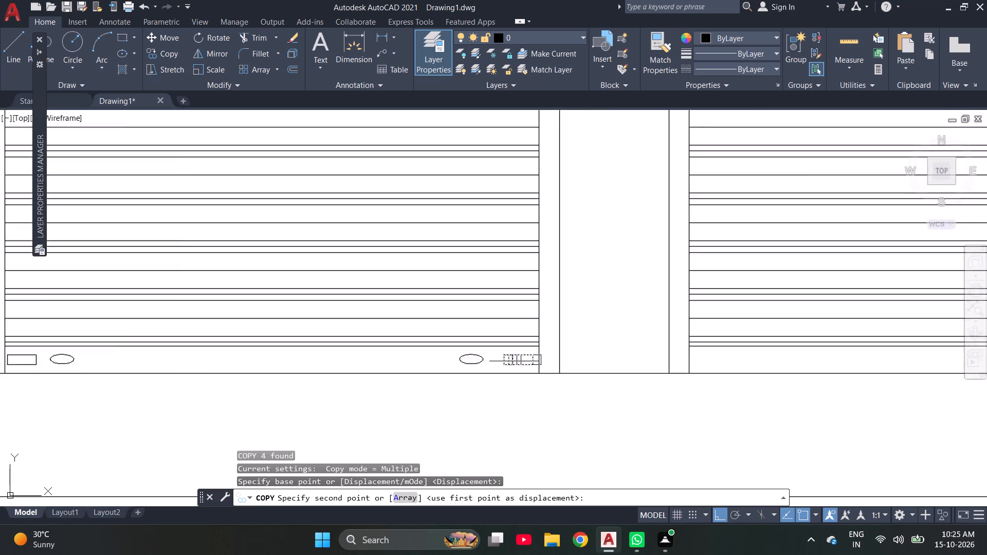
pyautogui.scroll(-1, 514, 361)
pyautogui.scroll(4, 184, 348)
pyautogui.scroll(4, 257, 372)
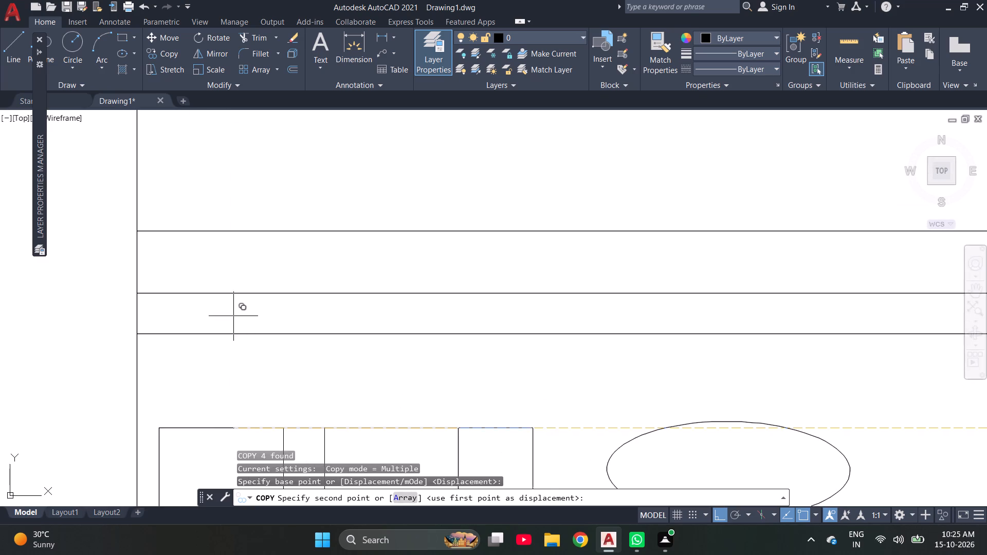
pyautogui.scroll(-2, 227, 300)
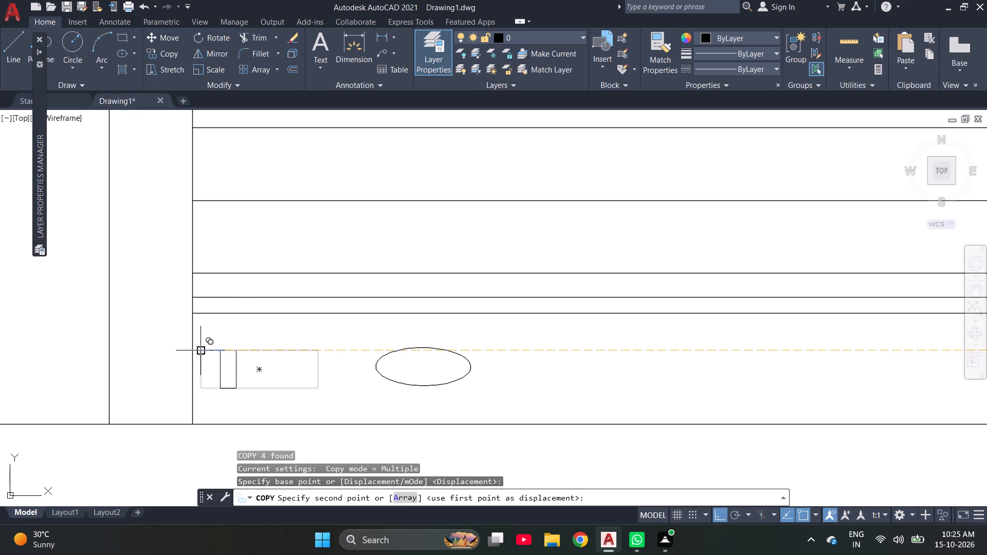
pyautogui.scroll(4, 203, 352)
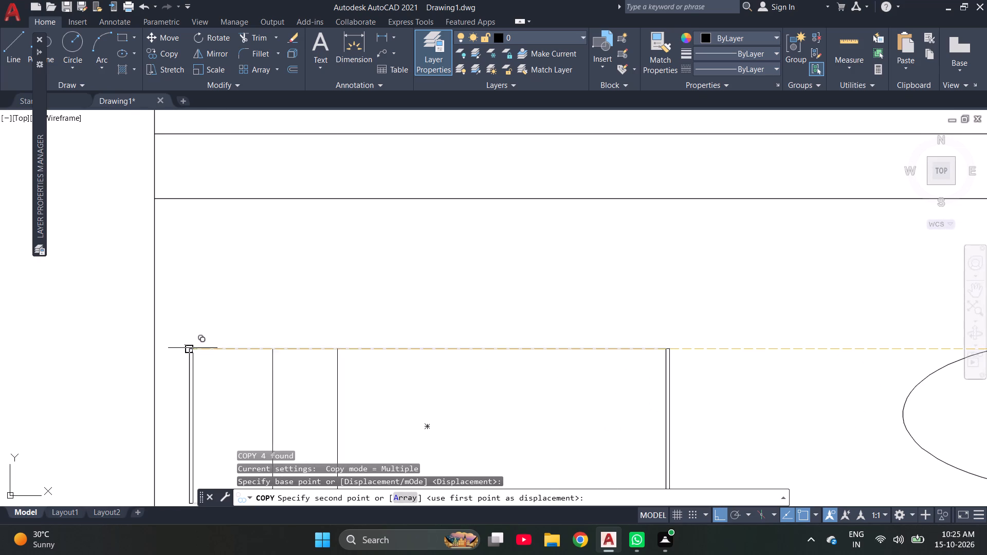
pyautogui.click(191, 348)
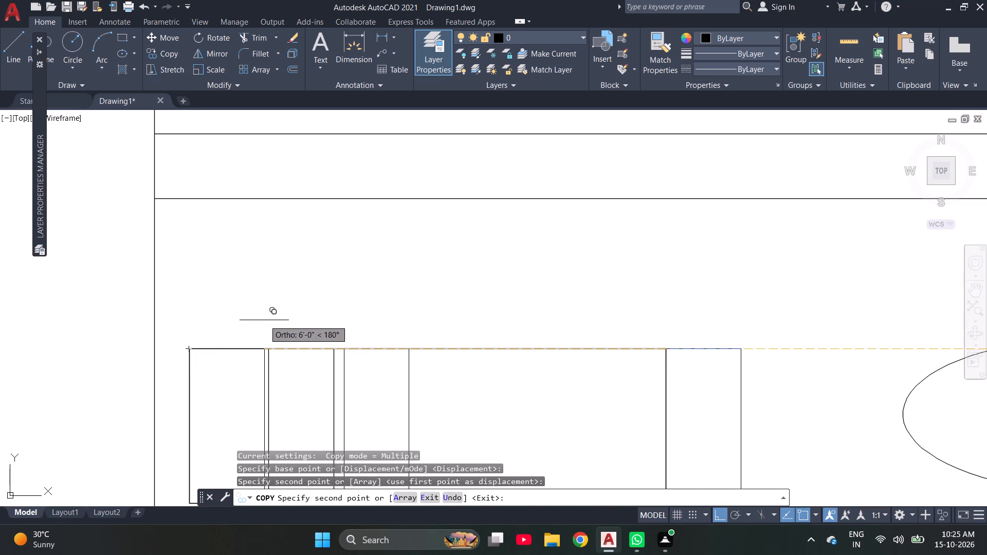
pyautogui.press('Escape')
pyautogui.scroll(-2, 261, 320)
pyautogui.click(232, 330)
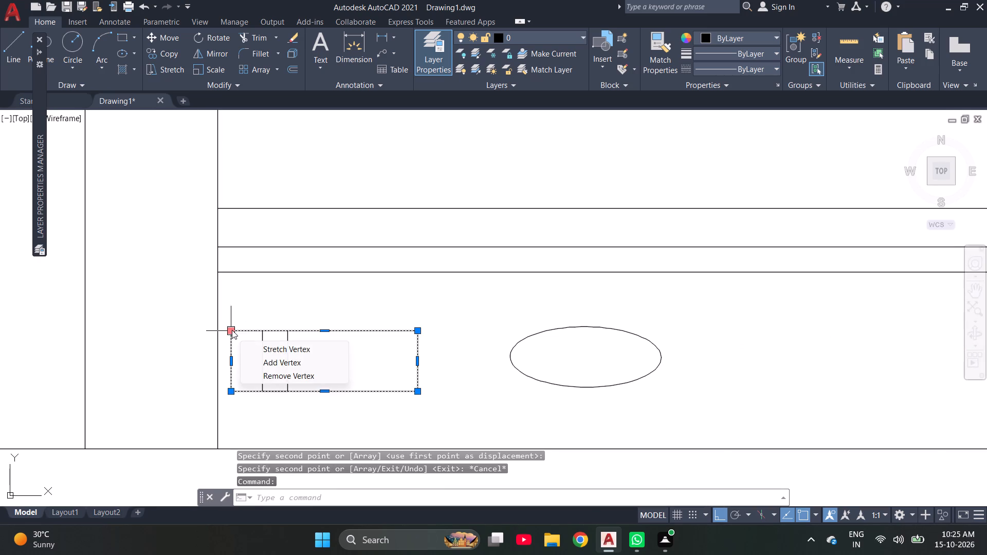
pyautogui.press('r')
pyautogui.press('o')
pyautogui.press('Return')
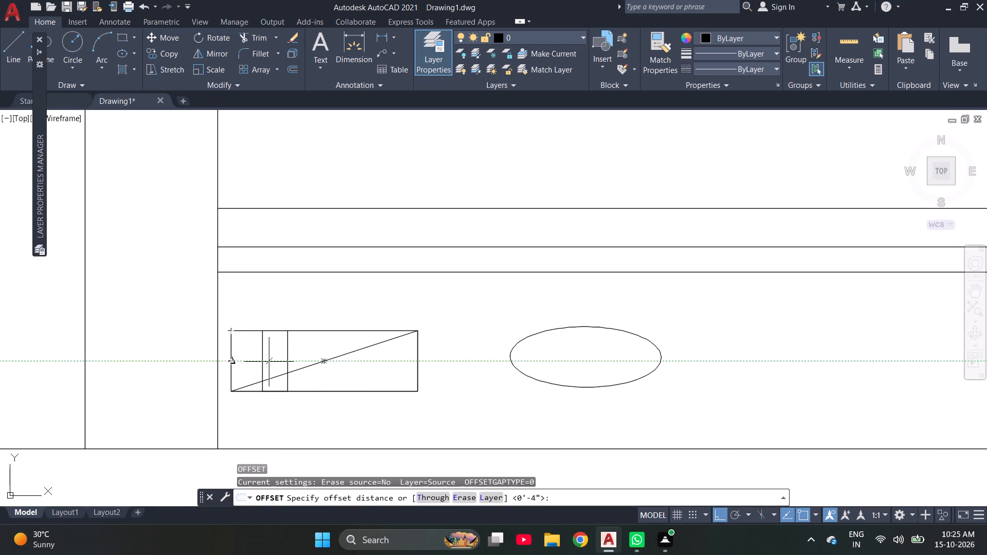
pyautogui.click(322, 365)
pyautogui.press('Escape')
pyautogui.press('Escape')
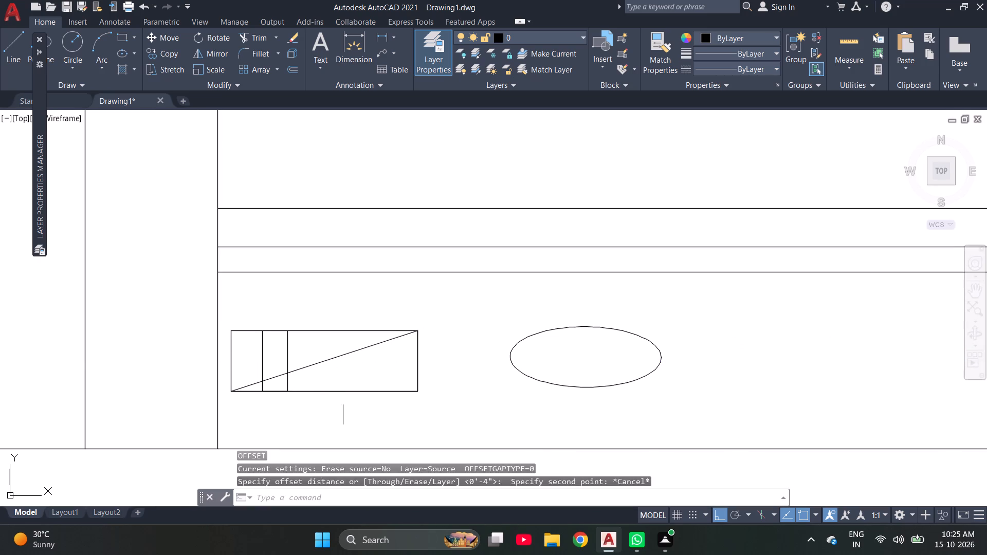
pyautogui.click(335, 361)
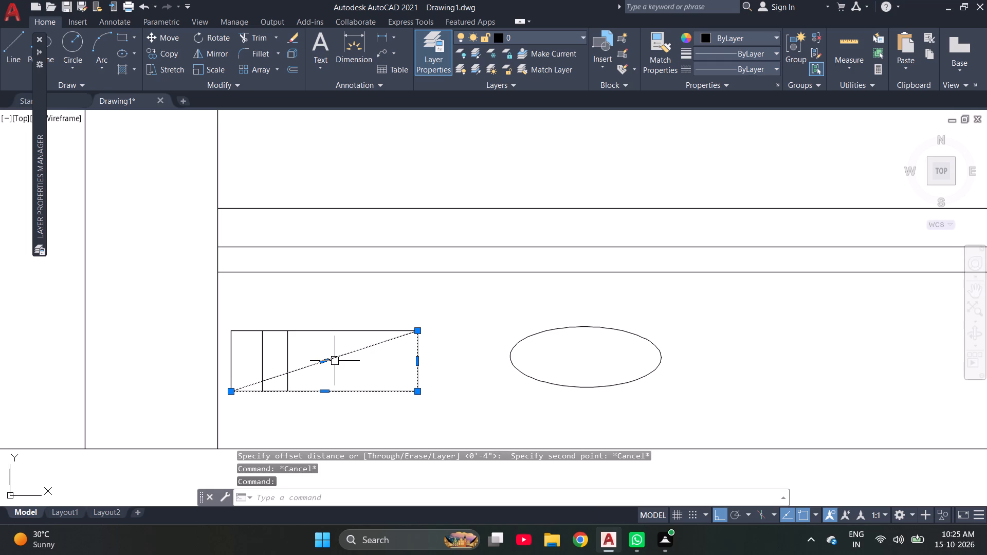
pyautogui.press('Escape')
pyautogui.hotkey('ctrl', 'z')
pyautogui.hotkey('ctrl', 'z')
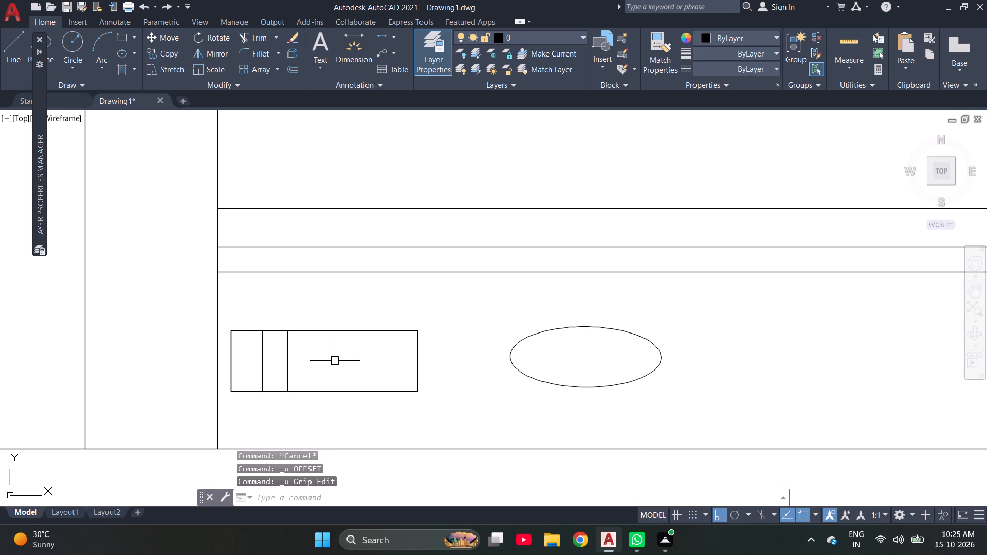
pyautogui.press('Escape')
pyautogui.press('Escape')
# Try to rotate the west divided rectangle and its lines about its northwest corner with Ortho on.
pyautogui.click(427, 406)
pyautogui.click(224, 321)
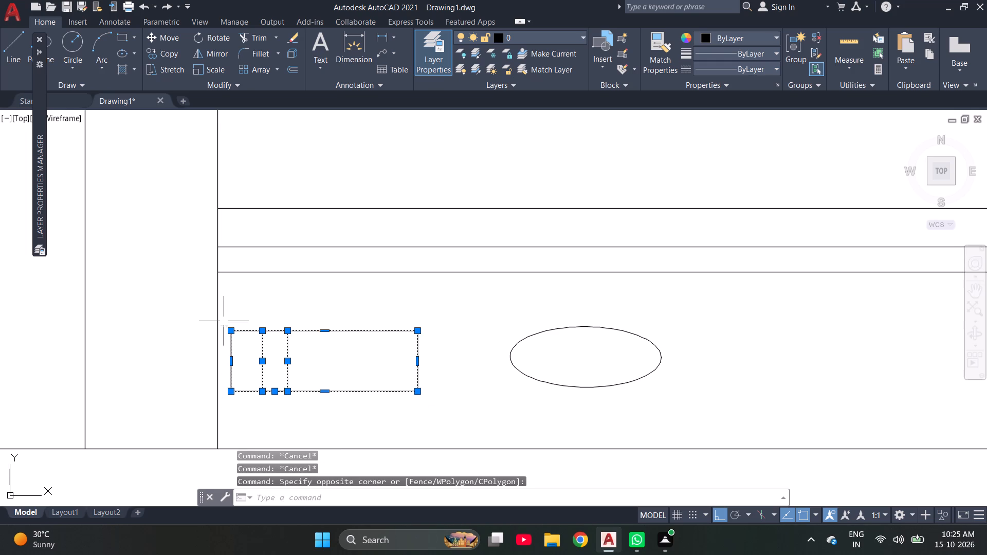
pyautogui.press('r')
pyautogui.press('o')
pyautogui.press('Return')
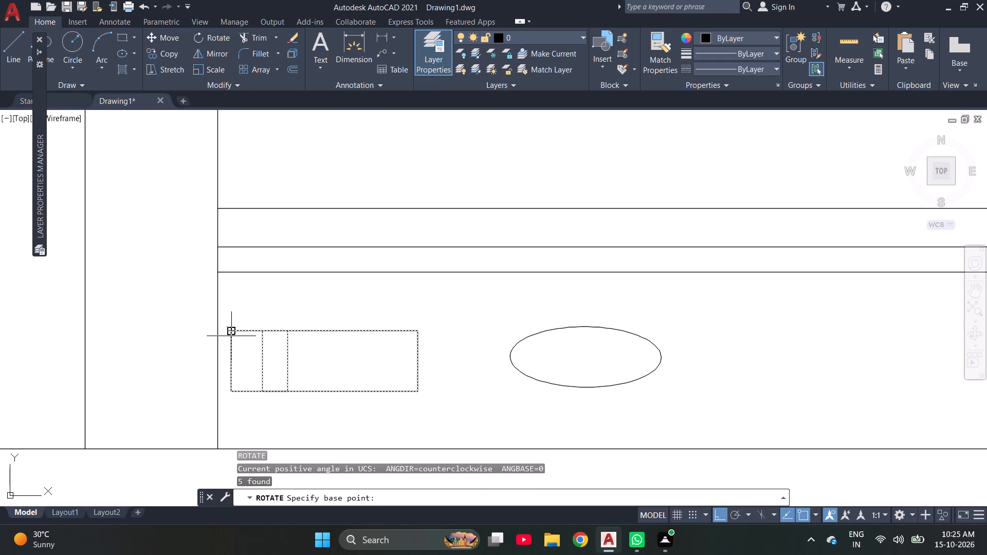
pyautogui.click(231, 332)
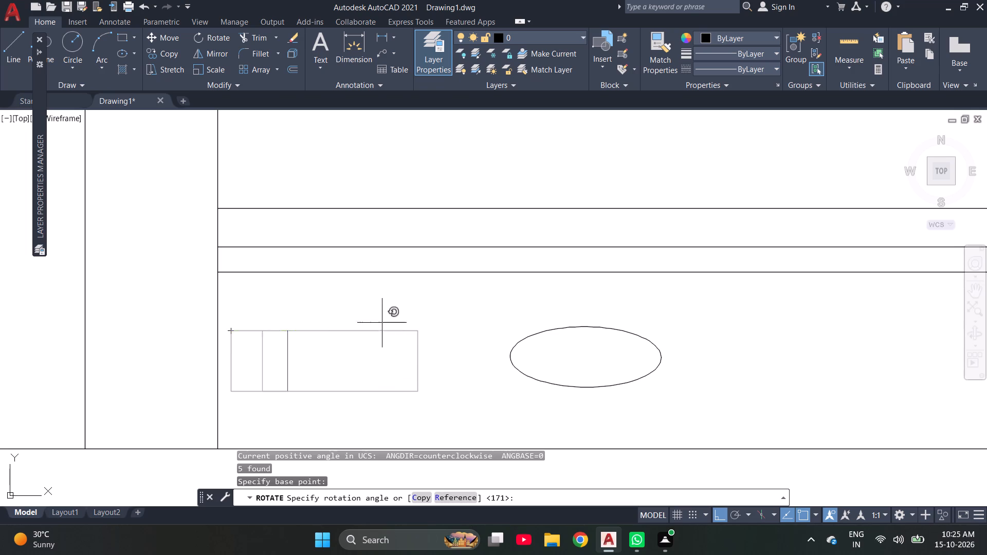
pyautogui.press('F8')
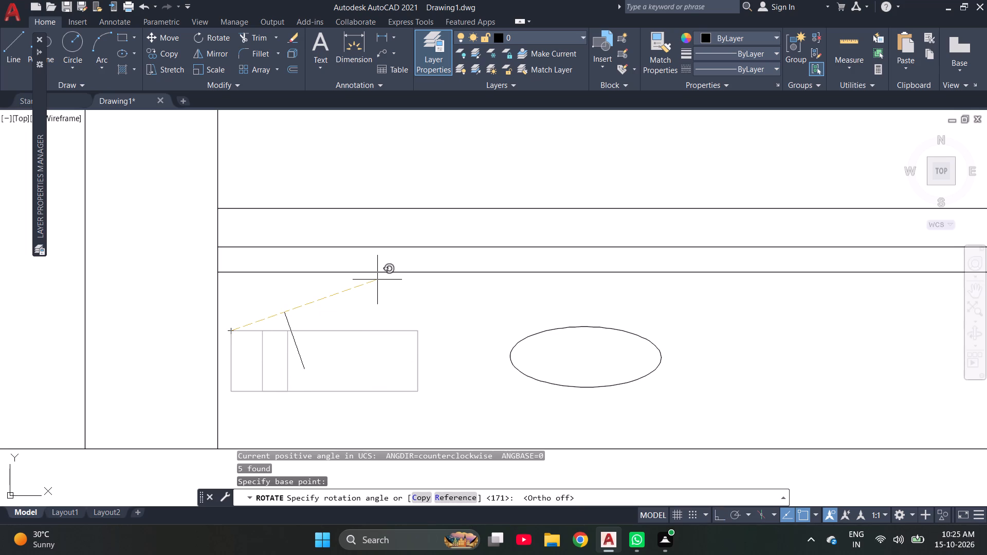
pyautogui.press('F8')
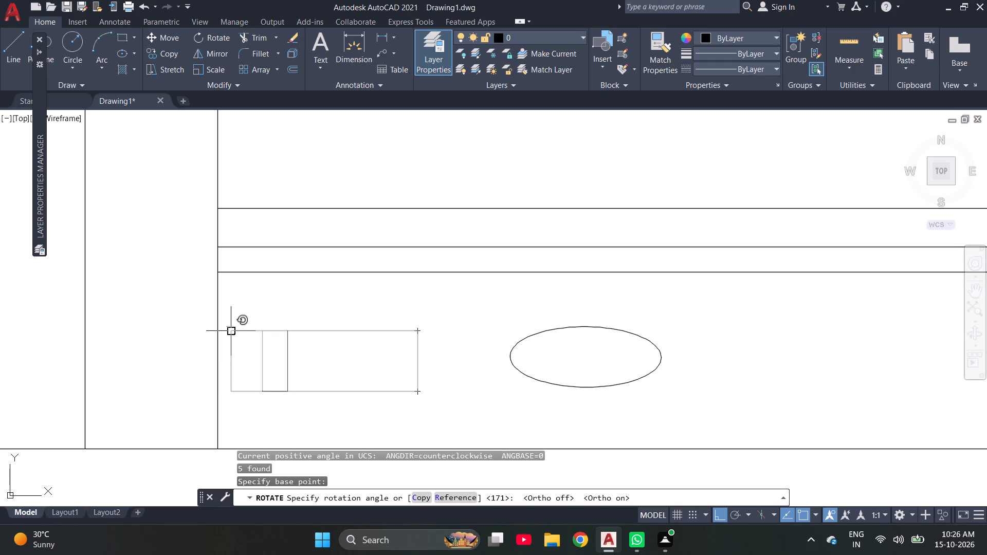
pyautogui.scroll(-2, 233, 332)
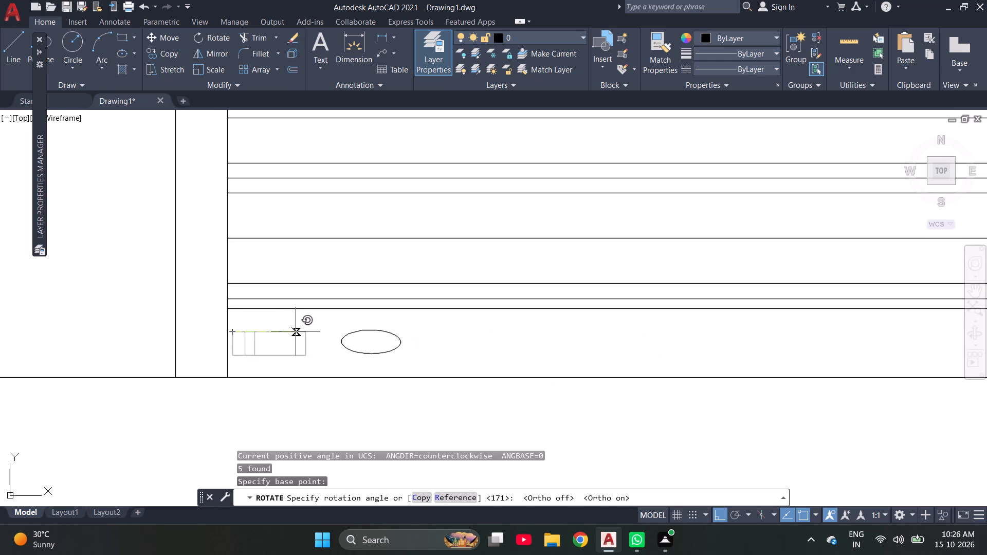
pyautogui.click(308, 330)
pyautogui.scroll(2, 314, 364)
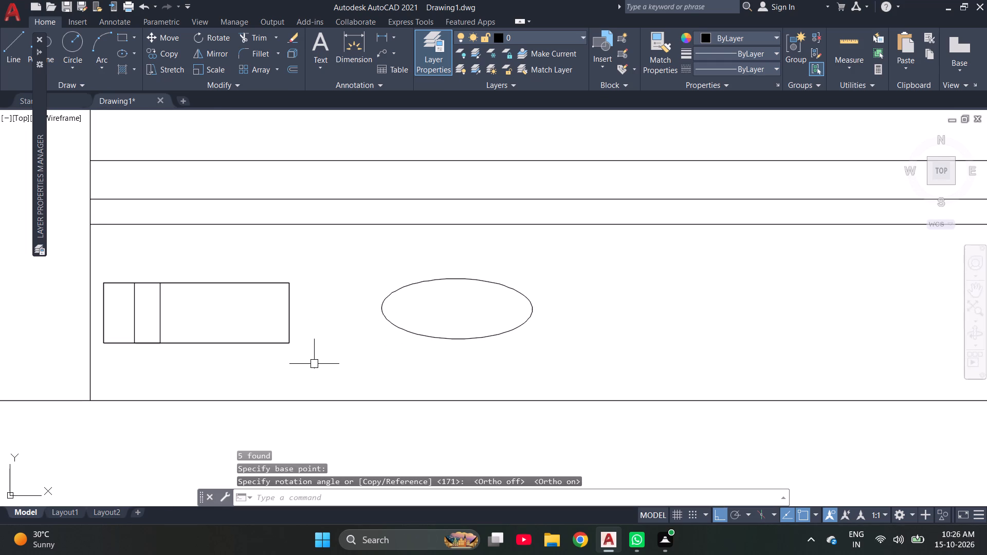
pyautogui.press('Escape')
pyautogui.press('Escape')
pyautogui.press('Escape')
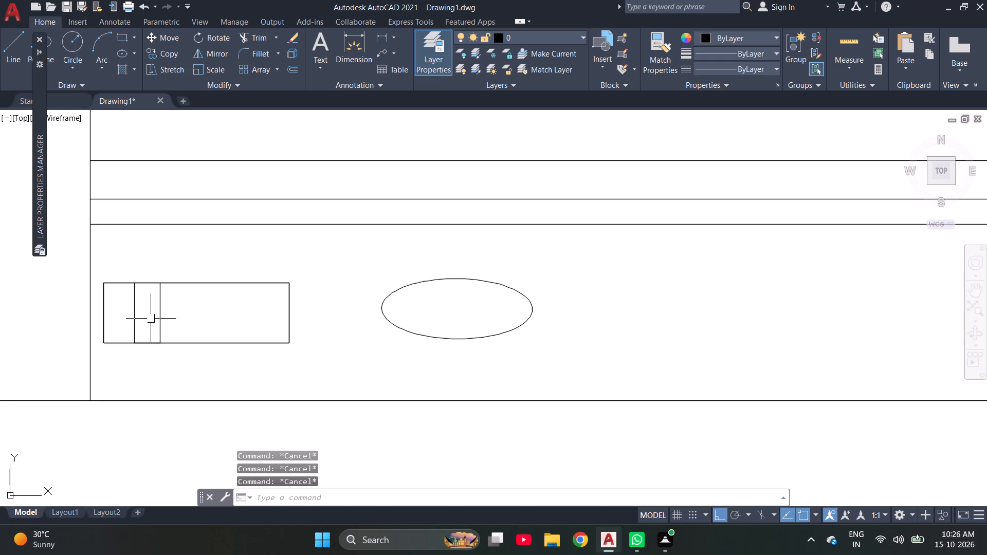
# Shift both vertical divider lines of the west rectangle about 0'-2" east, into the rectangle's east half.
pyautogui.click(161, 319)
pyautogui.click(158, 314)
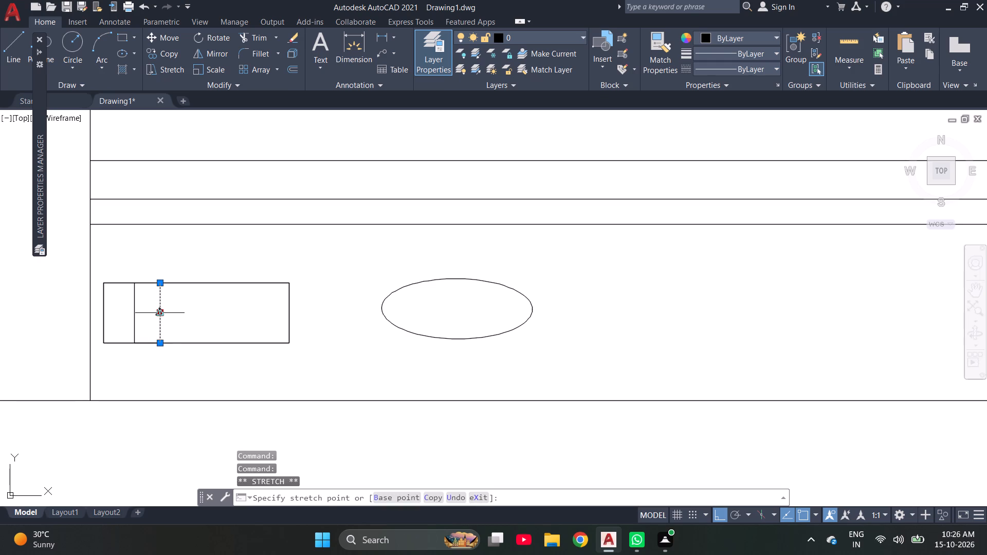
pyautogui.click(260, 313)
pyautogui.press('Escape')
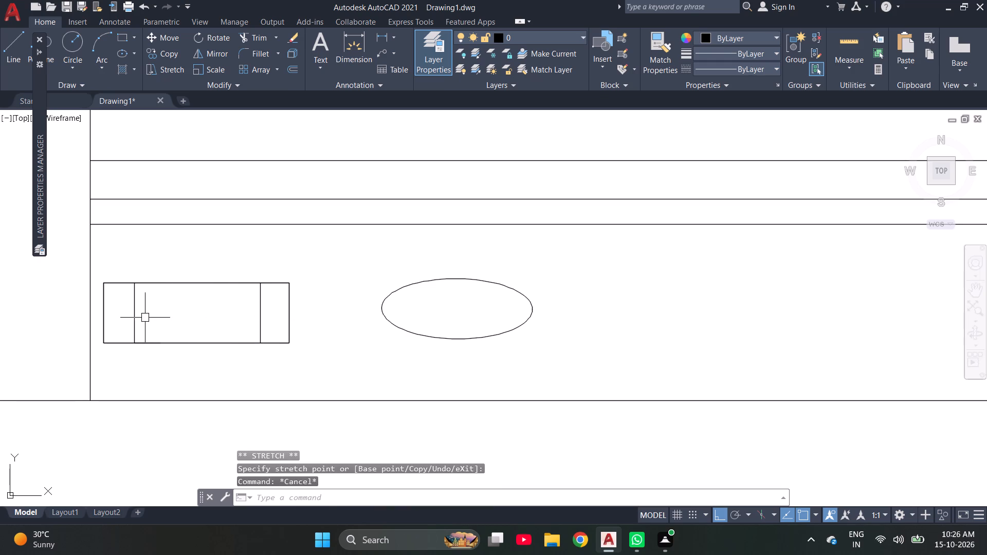
pyautogui.click(131, 318)
pyautogui.click(134, 315)
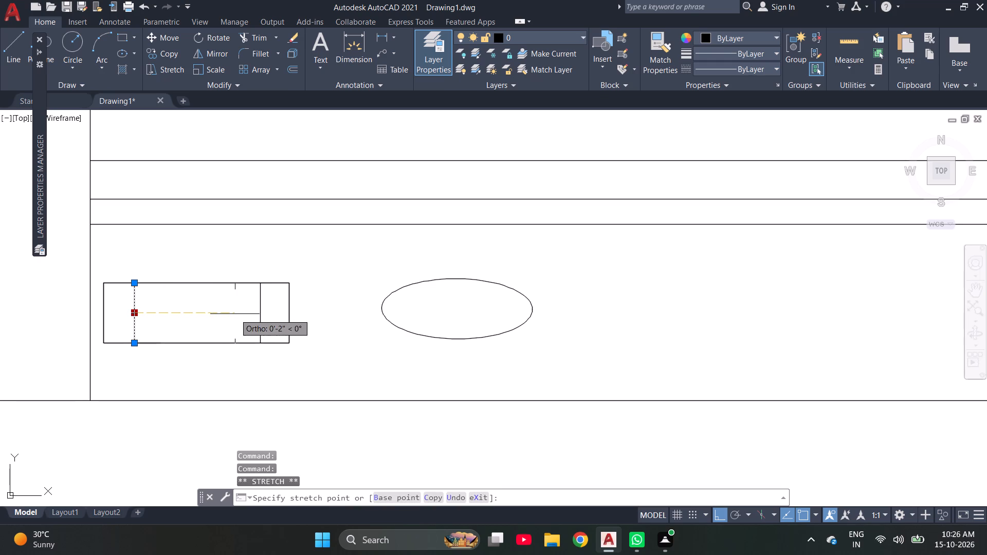
pyautogui.click(232, 315)
pyautogui.press('Escape')
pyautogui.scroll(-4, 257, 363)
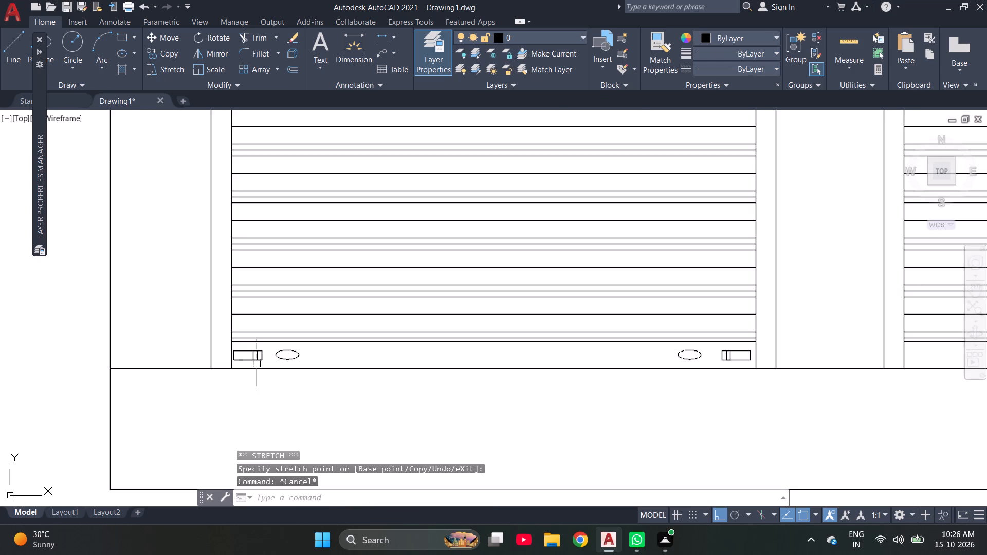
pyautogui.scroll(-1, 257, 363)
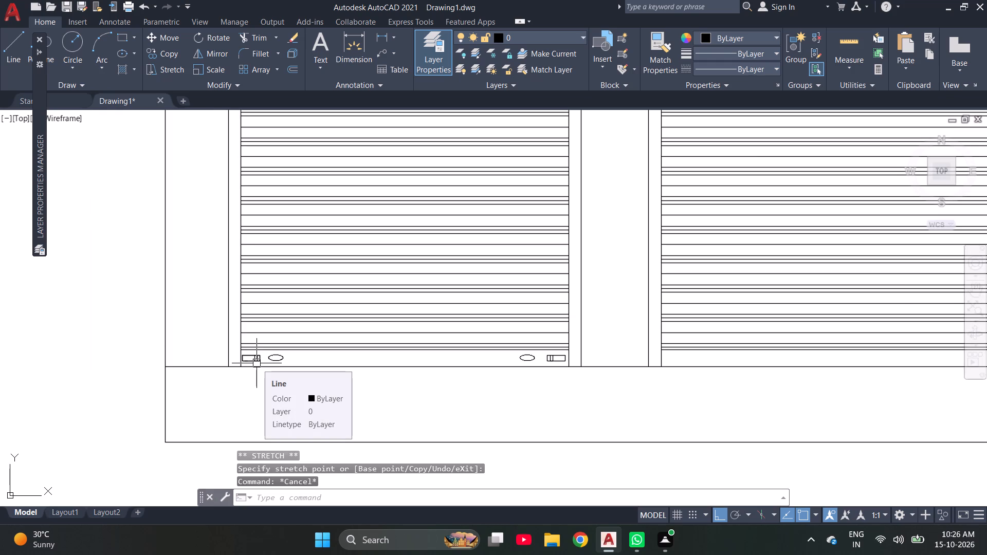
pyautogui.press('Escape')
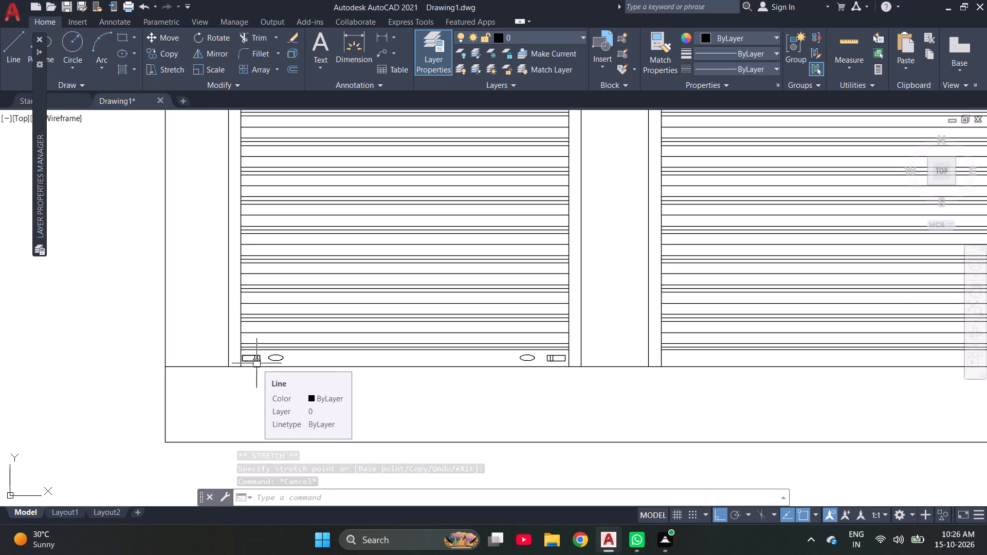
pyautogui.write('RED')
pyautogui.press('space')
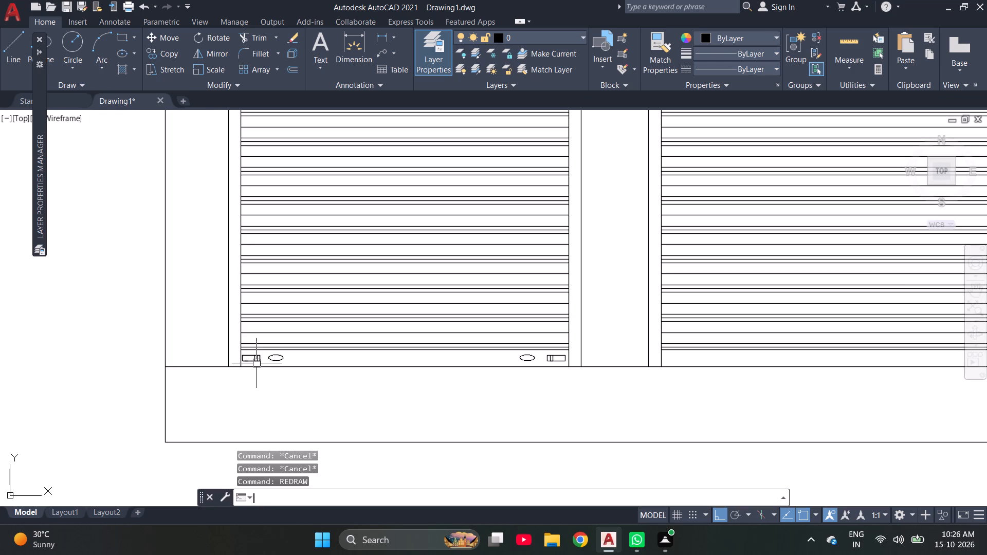
# Draw a long flat rectangle in the first bay's bottom strip, east of the west ellipse.
pyautogui.scroll(3, 315, 365)
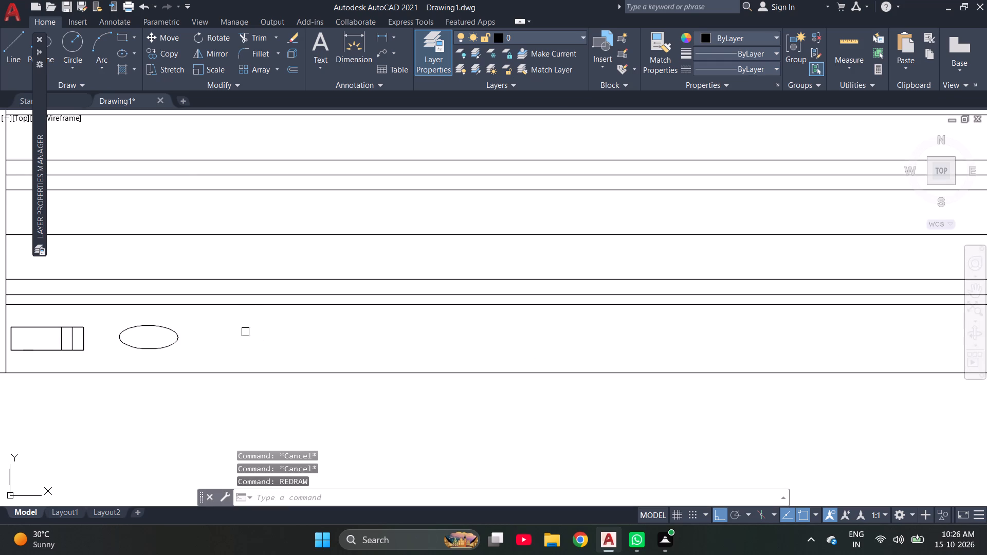
pyautogui.press('Escape')
pyautogui.write('REC')
pyautogui.press('space')
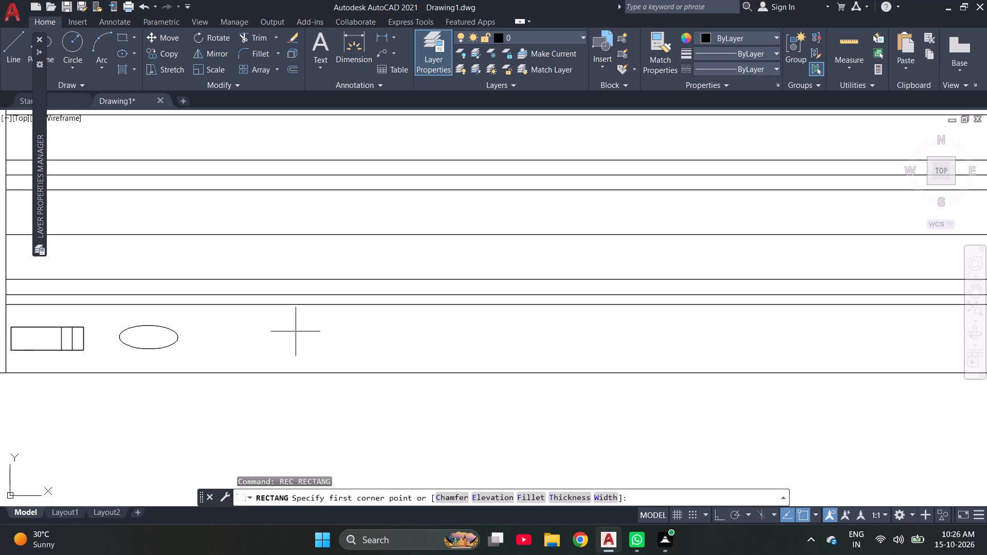
pyautogui.click(298, 328)
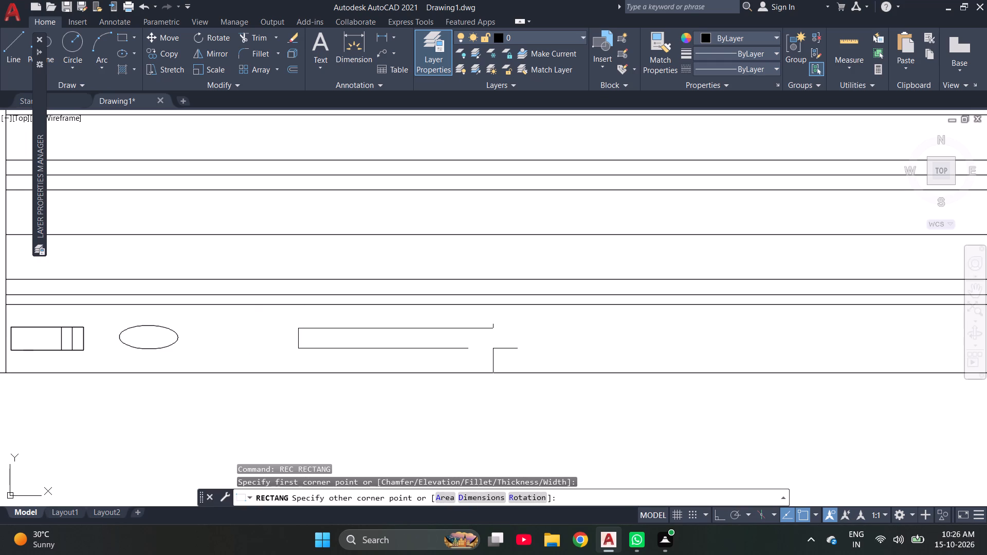
pyautogui.click(493, 348)
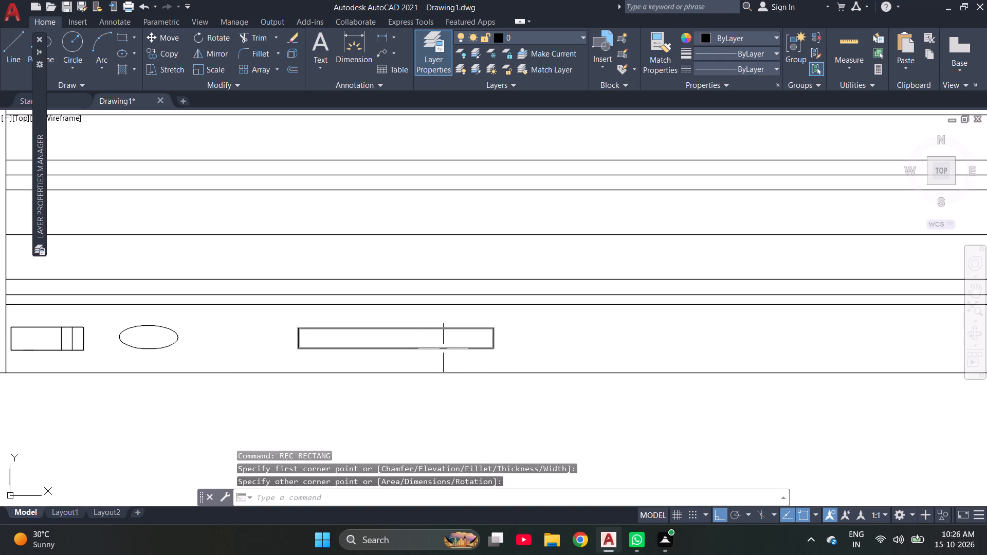
pyautogui.scroll(1, 375, 344)
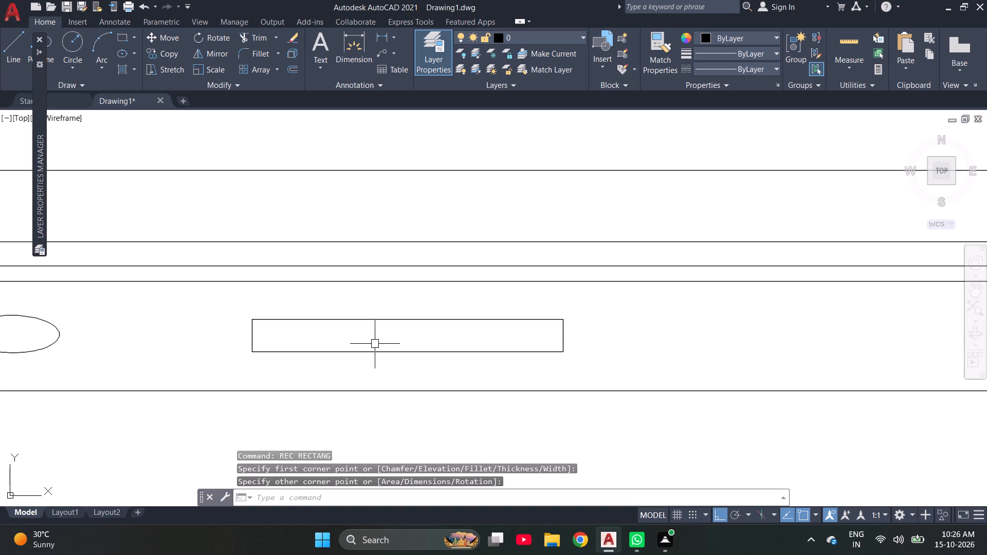
pyautogui.press('Escape')
pyautogui.press('Escape')
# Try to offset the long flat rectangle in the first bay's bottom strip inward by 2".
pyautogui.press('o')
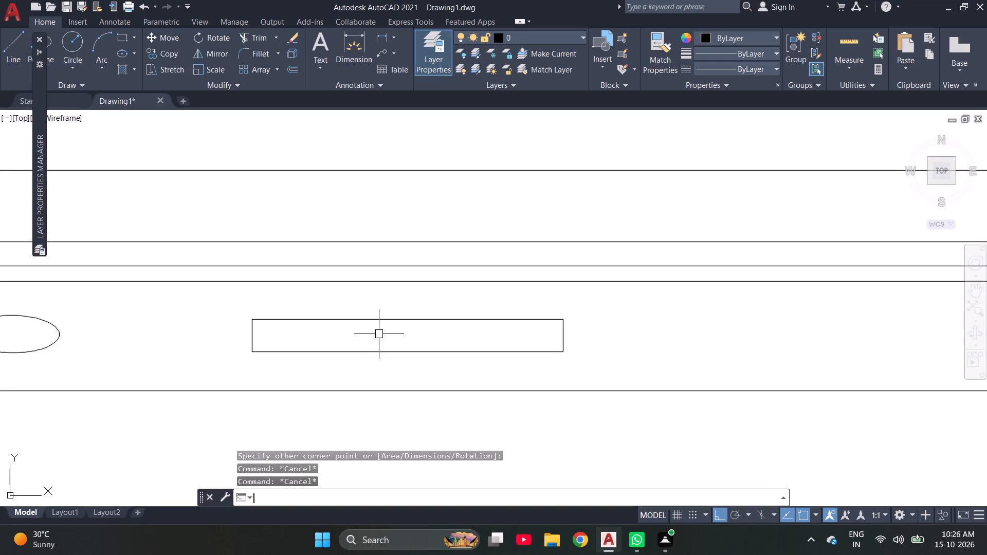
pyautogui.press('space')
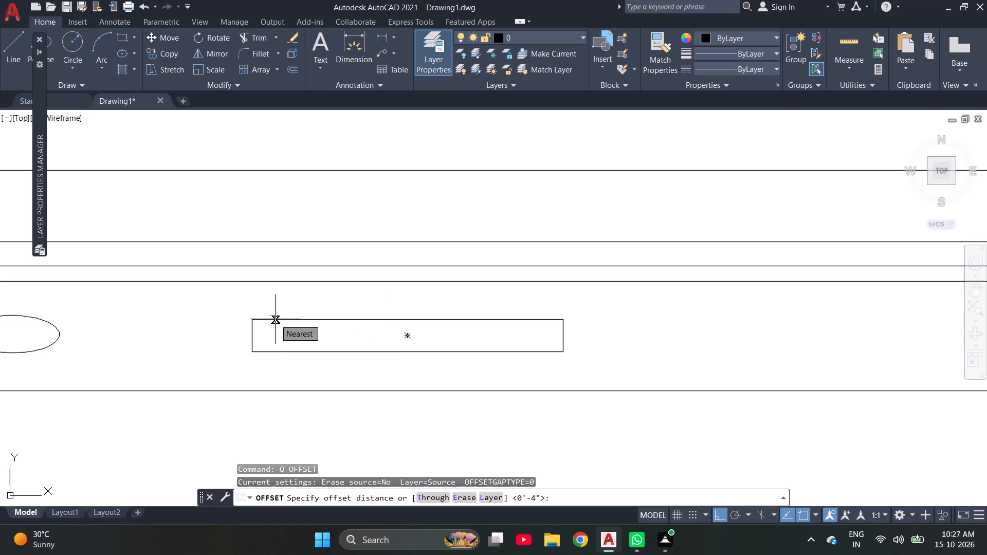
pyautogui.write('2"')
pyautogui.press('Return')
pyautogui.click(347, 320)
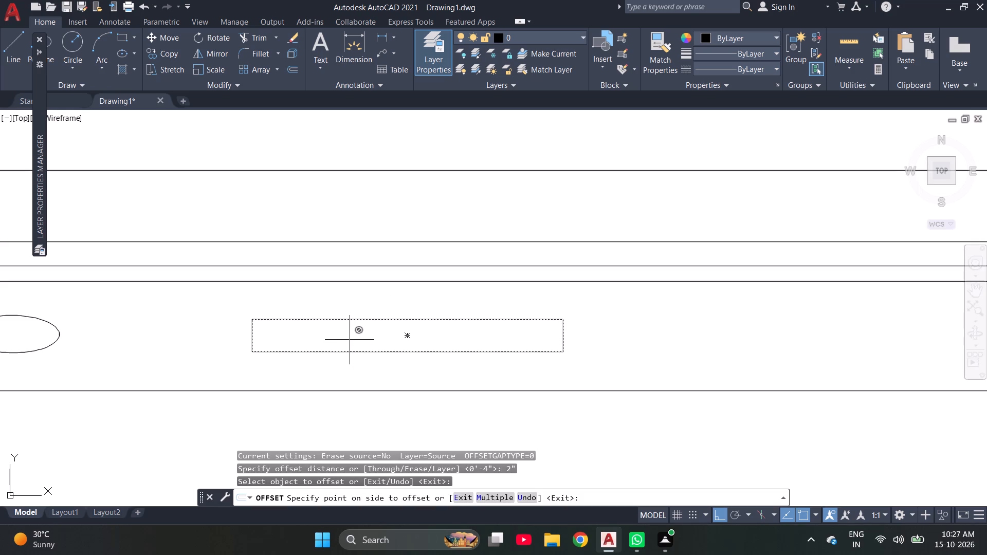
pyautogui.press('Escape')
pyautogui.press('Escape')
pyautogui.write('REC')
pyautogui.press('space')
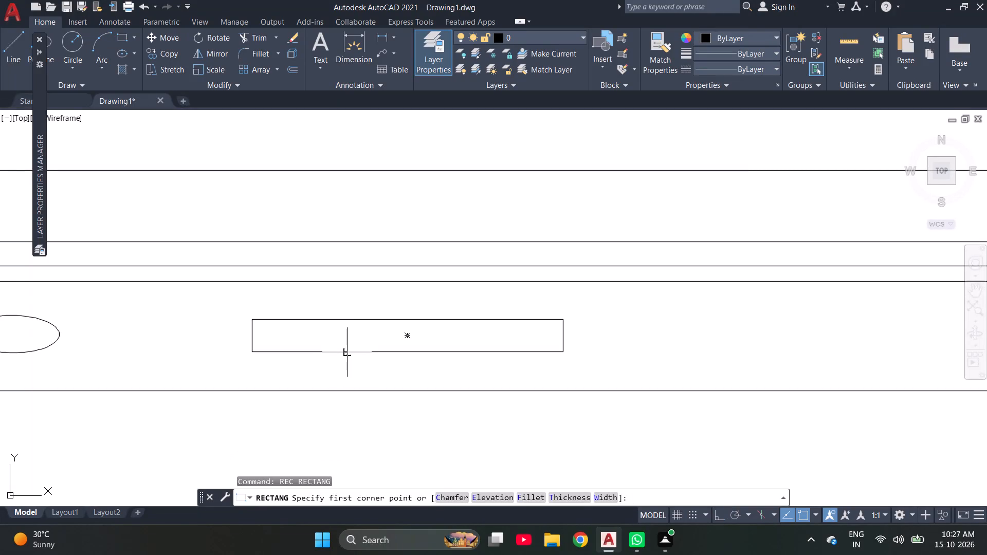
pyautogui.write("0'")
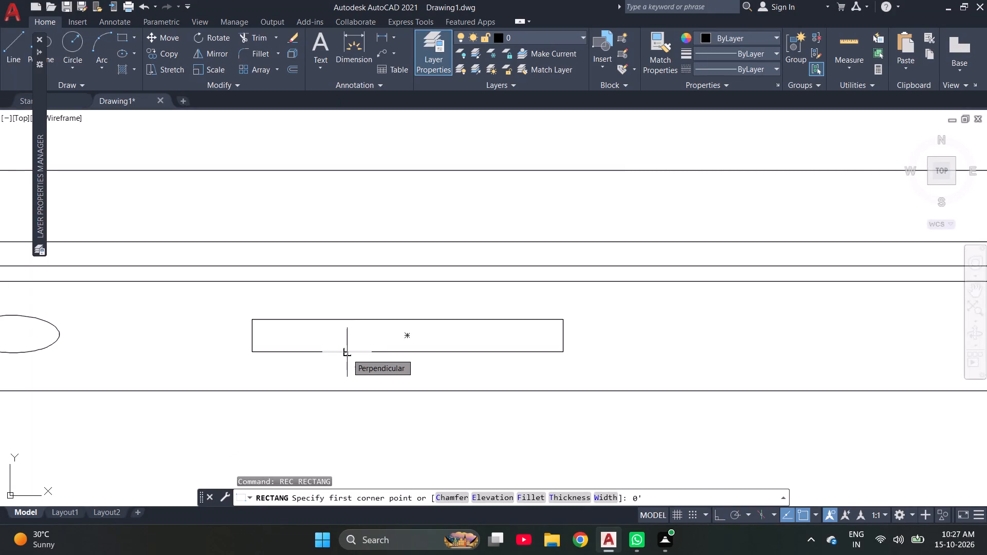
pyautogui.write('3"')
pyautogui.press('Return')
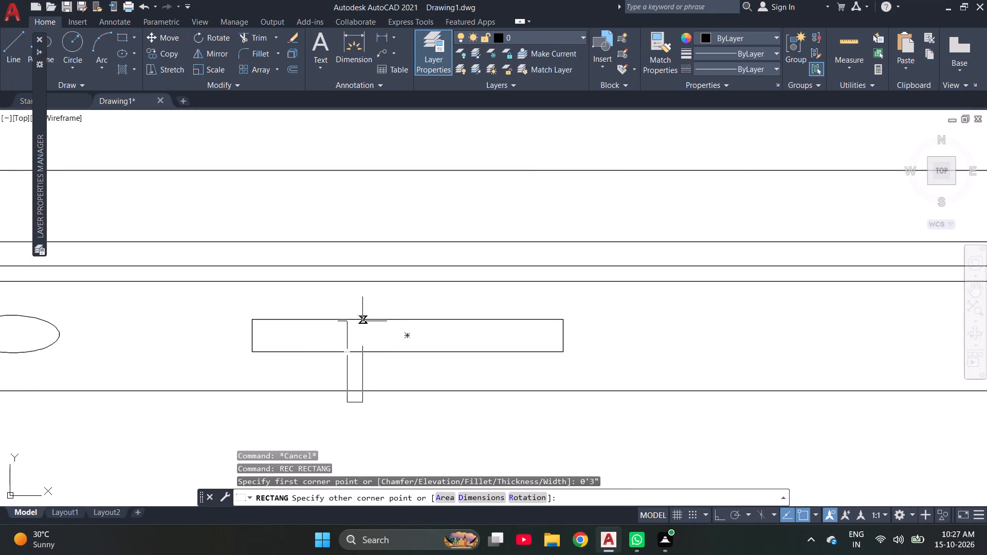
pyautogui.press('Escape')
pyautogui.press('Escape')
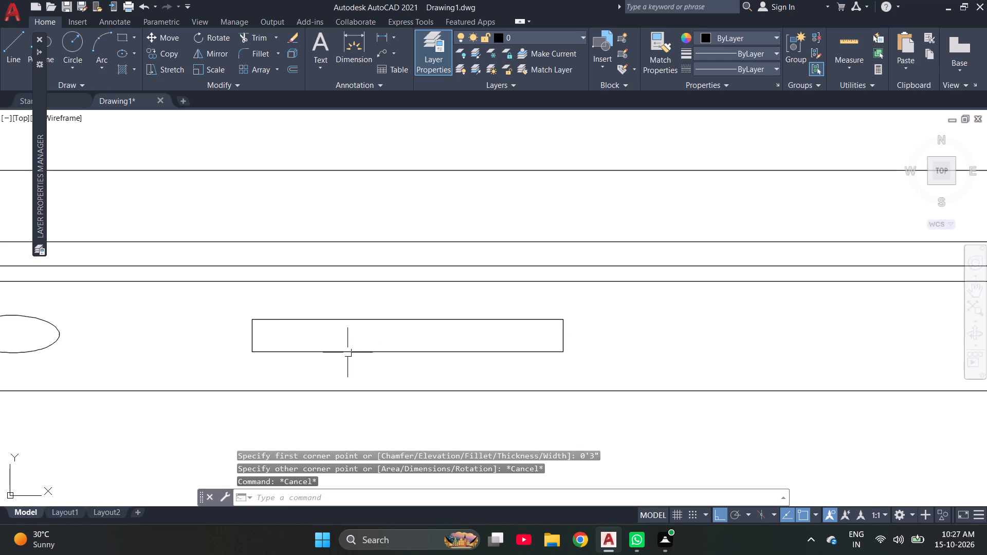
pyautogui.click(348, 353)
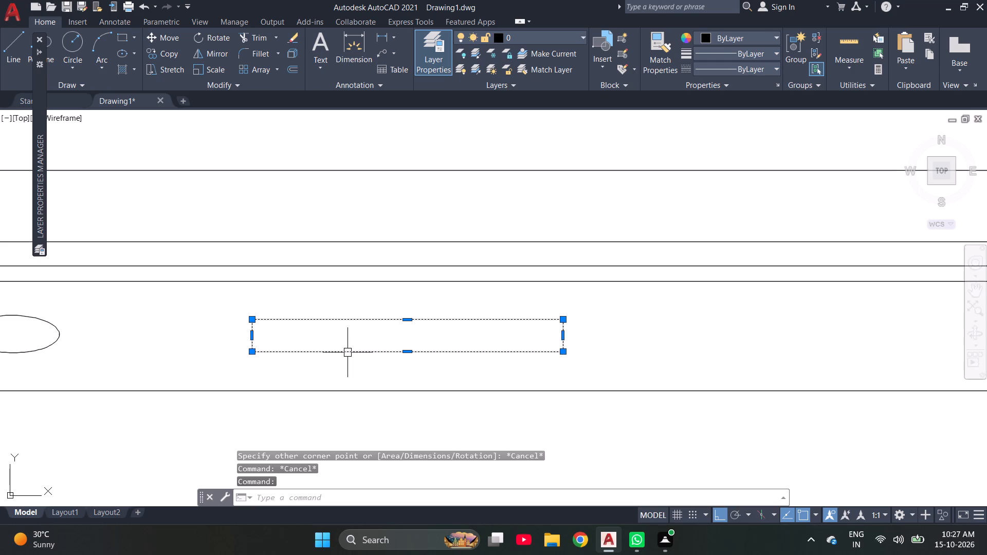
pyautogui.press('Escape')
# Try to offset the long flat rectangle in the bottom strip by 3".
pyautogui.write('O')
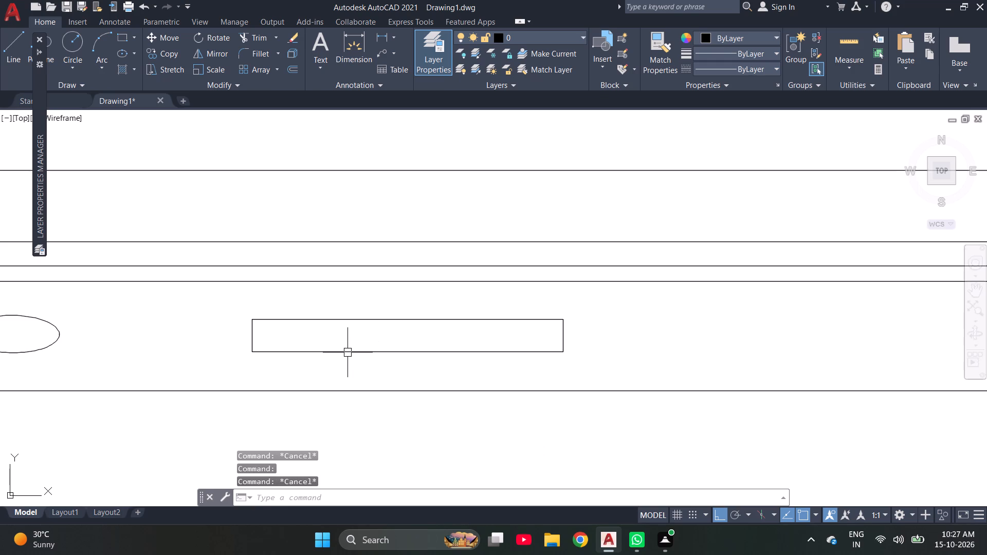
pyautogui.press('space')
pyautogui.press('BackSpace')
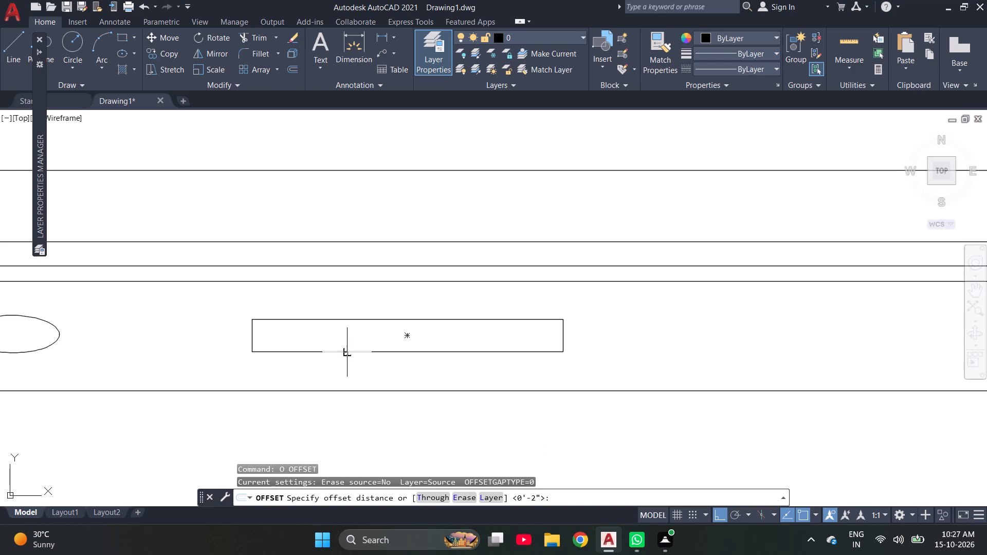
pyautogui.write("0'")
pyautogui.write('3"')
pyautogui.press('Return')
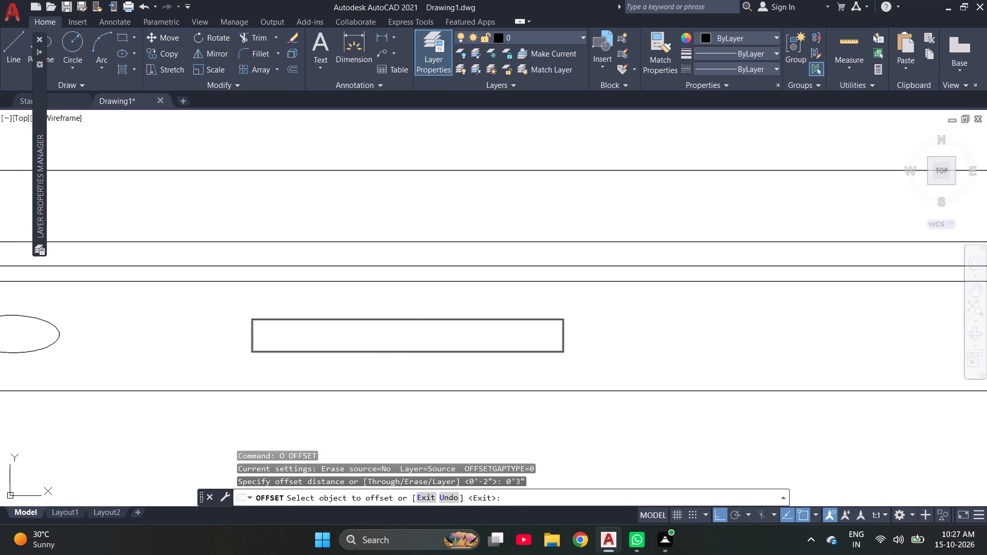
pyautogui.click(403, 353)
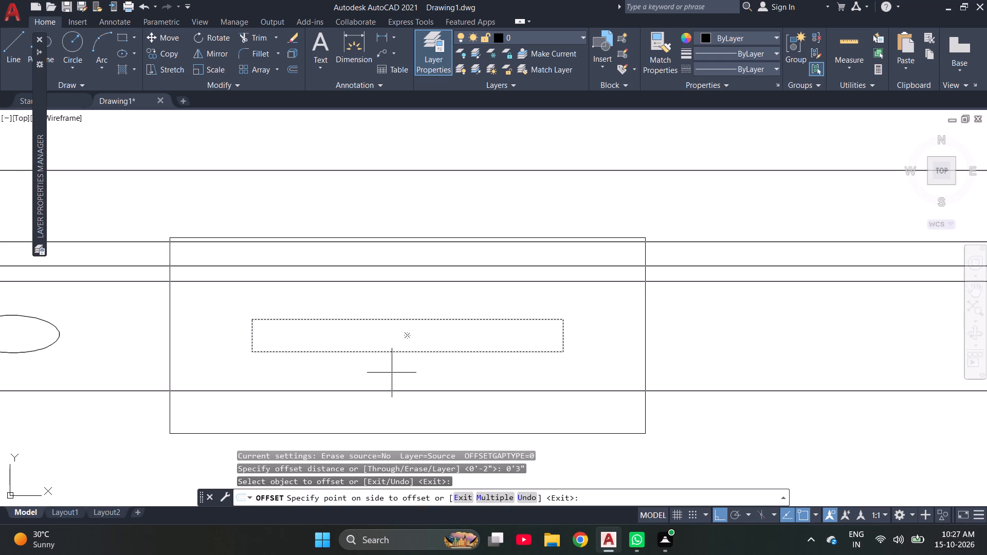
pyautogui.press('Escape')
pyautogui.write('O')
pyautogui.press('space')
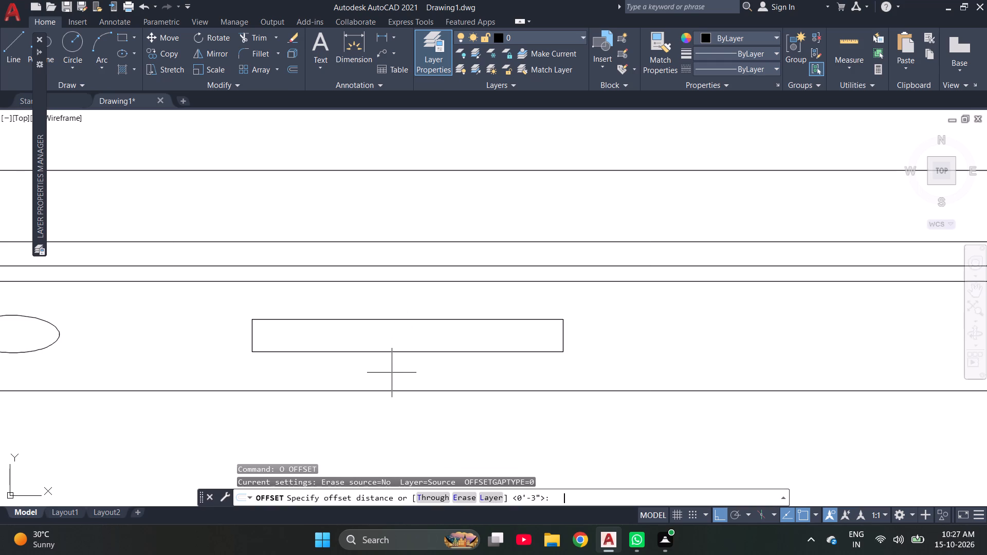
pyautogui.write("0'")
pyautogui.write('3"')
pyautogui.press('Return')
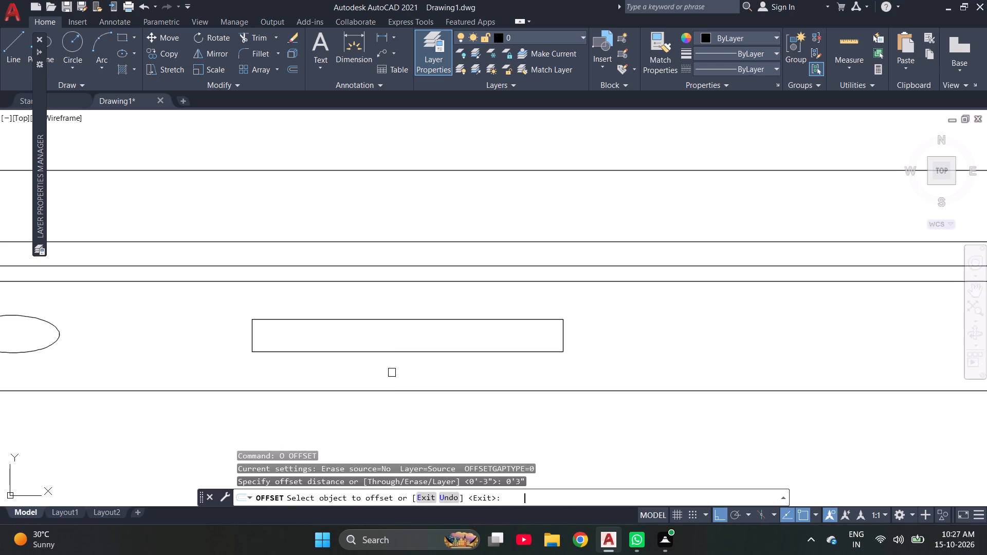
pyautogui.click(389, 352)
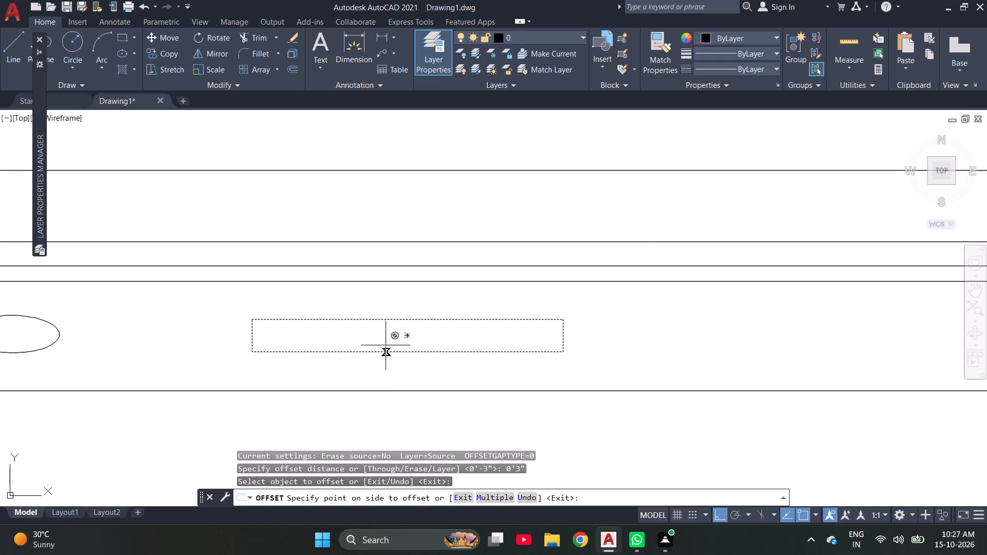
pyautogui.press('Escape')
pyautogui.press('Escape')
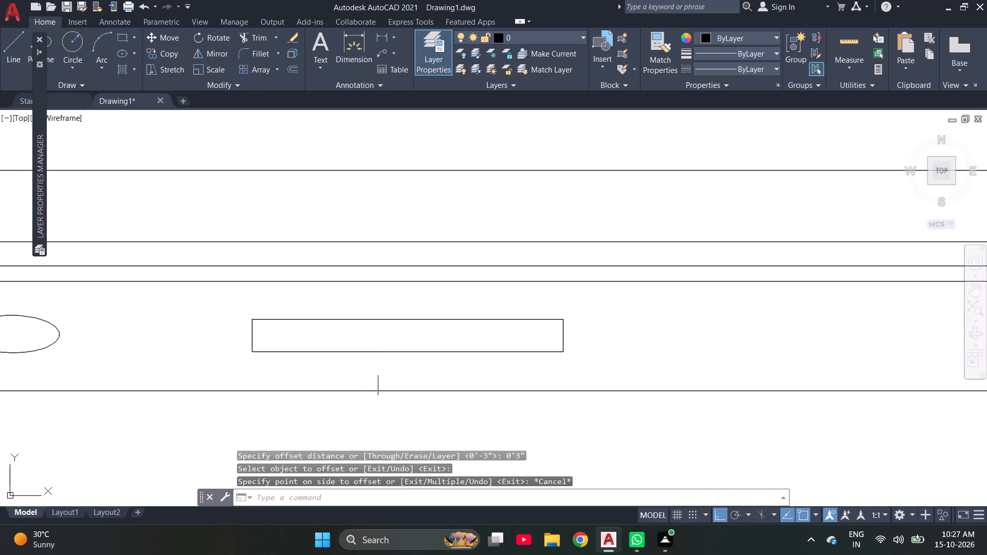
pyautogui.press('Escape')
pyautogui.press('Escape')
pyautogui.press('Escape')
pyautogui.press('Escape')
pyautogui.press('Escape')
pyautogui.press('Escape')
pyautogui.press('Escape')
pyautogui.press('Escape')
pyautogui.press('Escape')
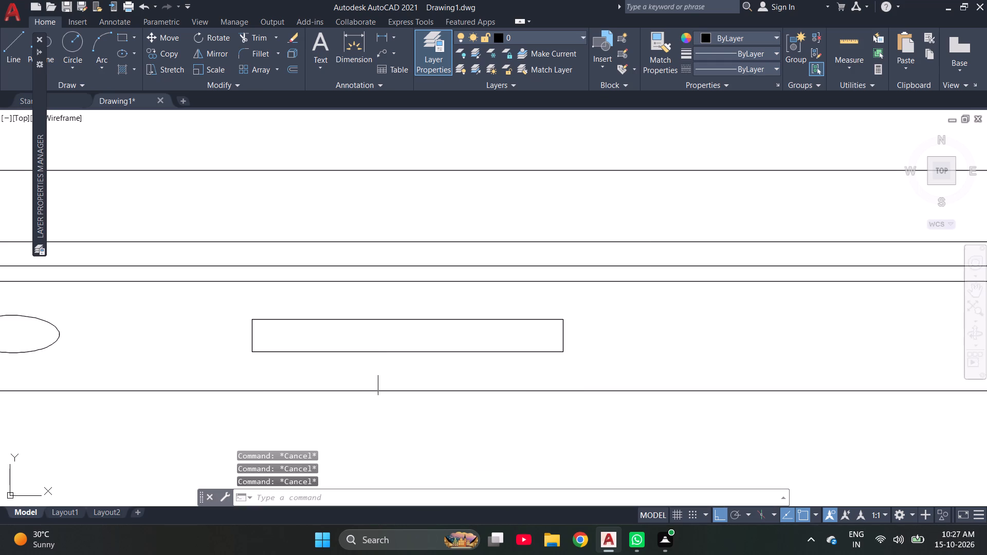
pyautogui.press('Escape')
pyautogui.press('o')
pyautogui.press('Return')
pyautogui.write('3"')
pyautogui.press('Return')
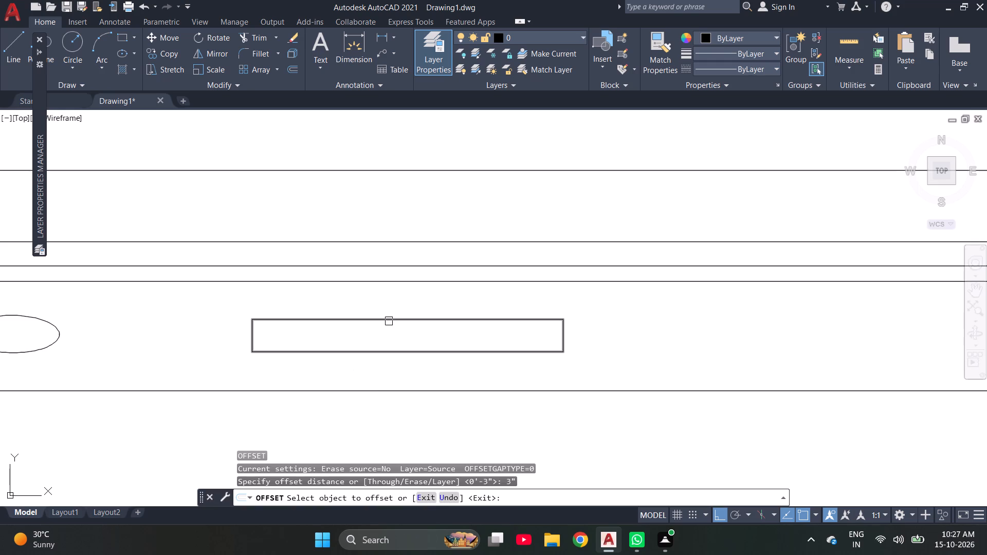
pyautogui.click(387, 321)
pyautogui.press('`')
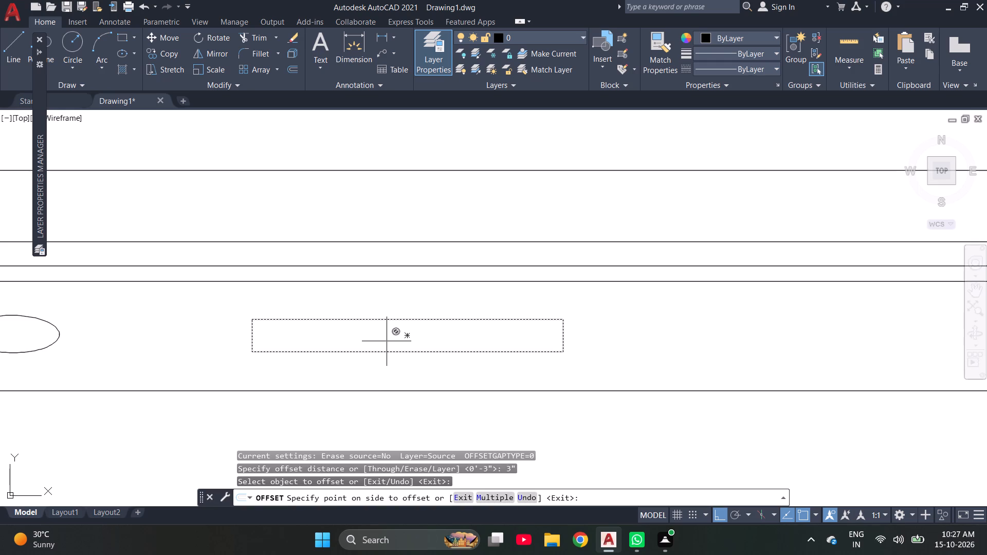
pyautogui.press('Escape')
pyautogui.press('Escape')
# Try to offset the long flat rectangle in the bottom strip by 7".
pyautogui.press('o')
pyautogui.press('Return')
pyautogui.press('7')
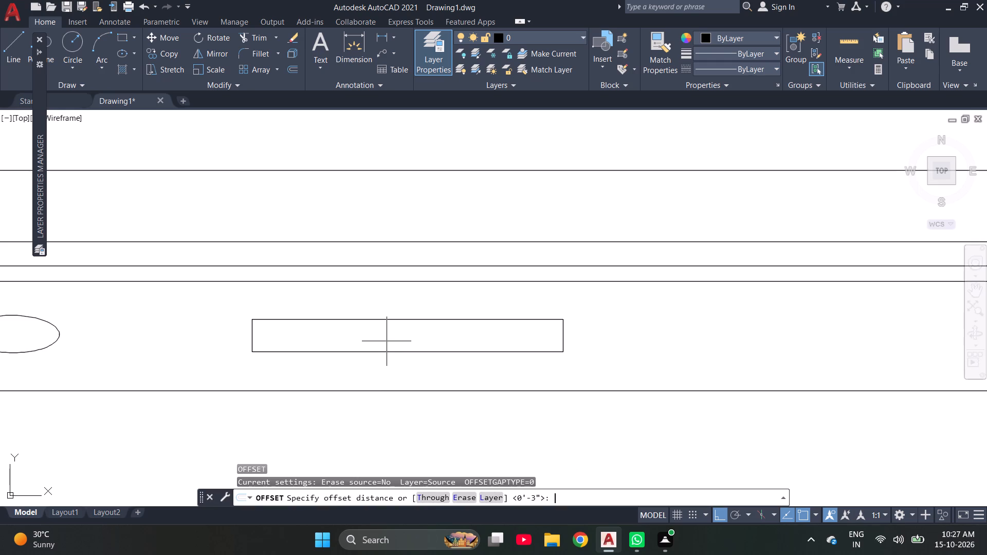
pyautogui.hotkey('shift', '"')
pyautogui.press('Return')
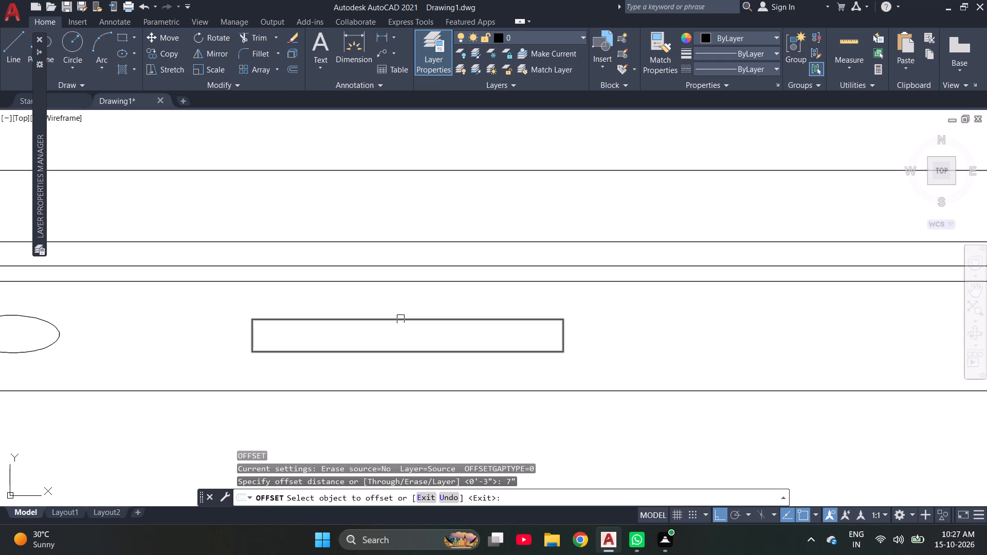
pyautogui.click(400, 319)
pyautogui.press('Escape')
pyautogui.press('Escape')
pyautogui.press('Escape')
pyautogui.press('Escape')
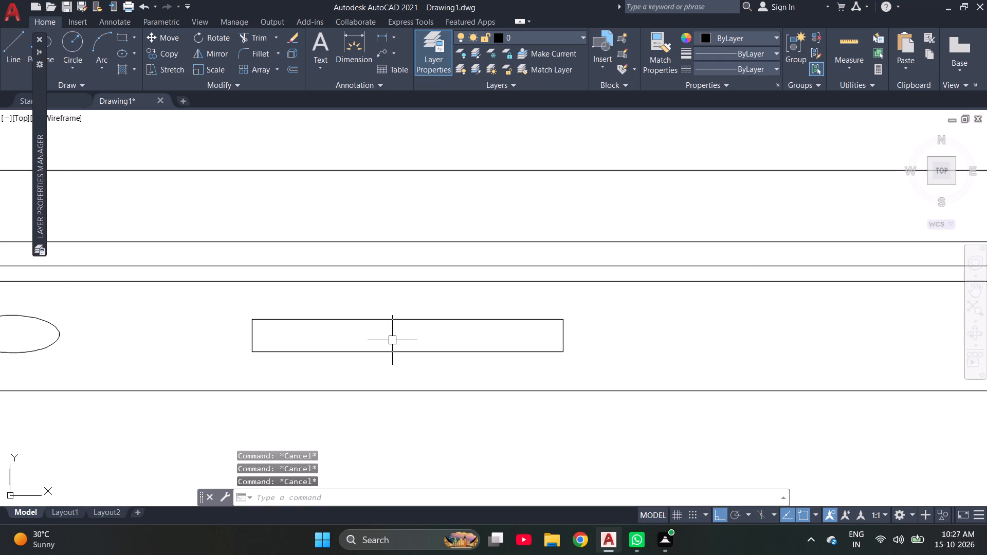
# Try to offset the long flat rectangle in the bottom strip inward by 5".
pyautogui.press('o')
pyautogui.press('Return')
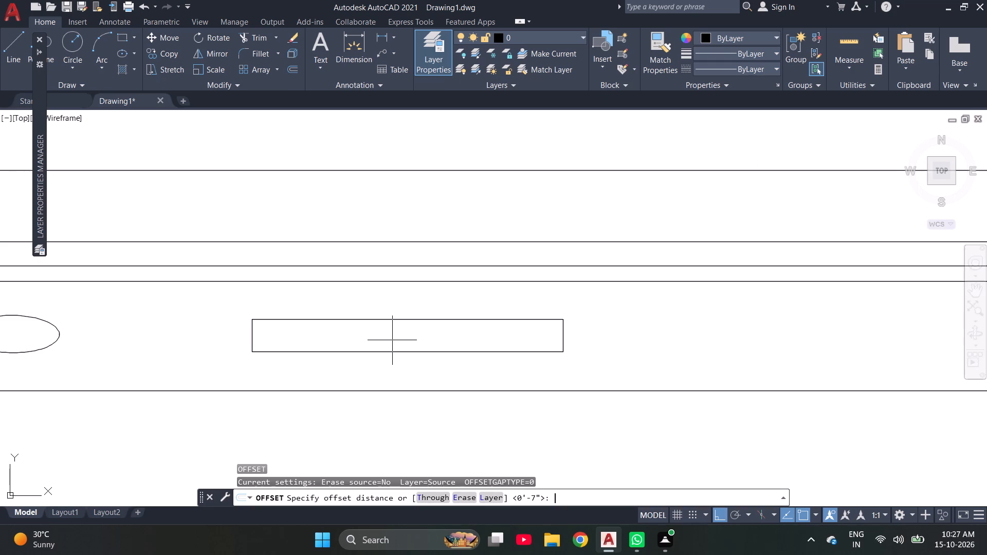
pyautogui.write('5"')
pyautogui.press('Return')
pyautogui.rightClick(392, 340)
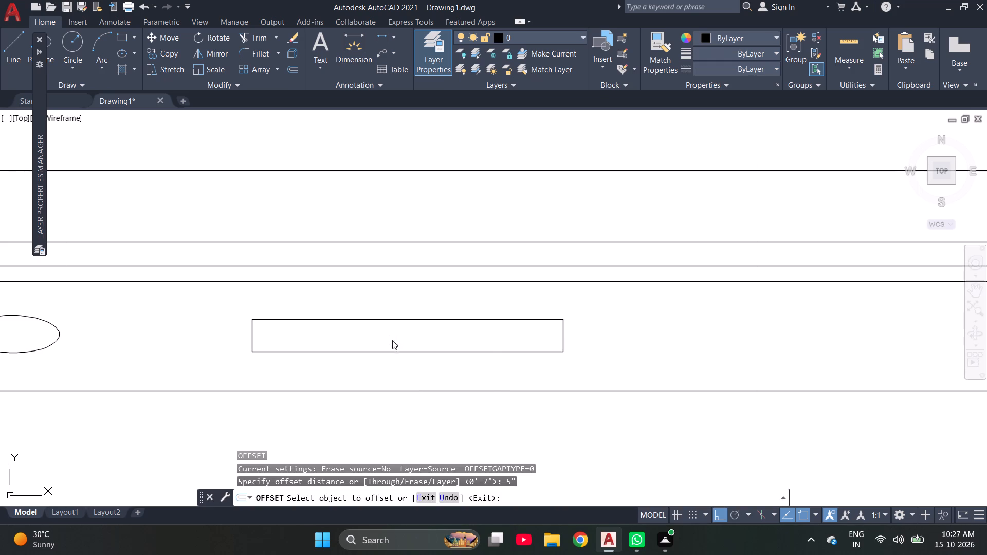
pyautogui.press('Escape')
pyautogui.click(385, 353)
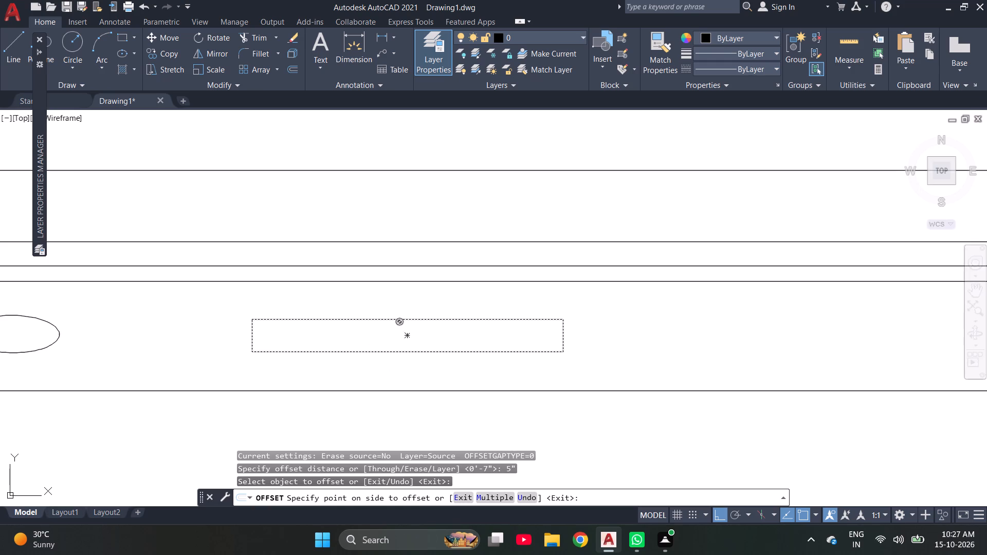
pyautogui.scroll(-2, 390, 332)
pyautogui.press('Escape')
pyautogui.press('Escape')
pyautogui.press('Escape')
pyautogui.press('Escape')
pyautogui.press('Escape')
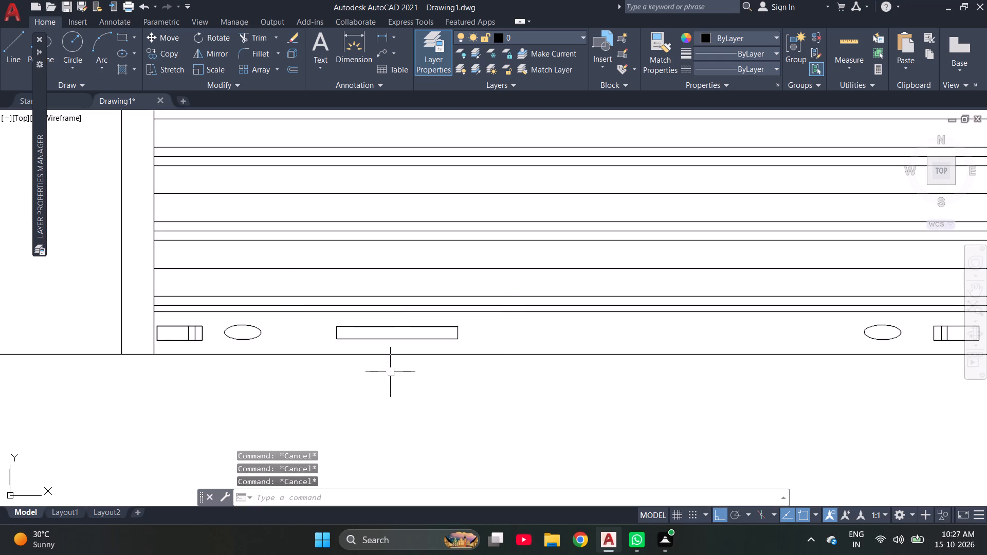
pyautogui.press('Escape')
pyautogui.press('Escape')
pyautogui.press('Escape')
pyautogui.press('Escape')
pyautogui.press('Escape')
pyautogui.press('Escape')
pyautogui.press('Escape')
# Offset the long flat rectangle in the first bay's bottom strip inward by 0.5".
pyautogui.press('o')
pyautogui.press('Return')
pyautogui.write('.5"')
pyautogui.press('Return')
pyautogui.click(398, 340)
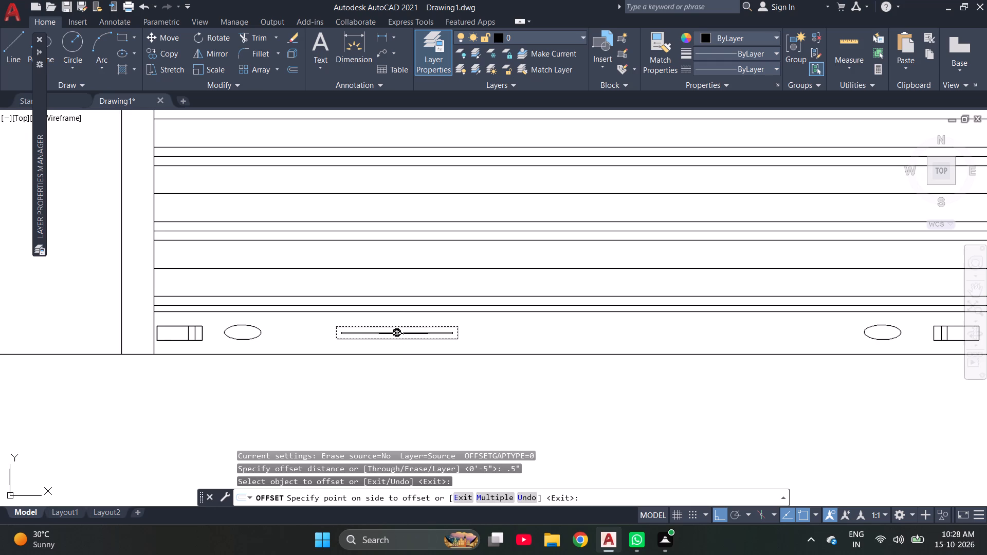
pyautogui.scroll(3, 404, 332)
pyautogui.click(404, 332)
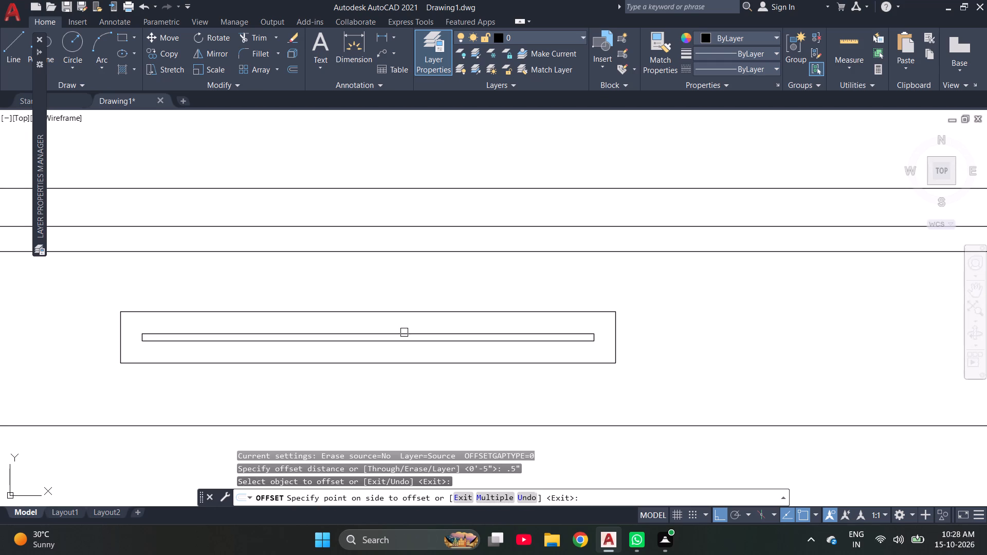
pyautogui.press('Escape')
pyautogui.press('Escape')
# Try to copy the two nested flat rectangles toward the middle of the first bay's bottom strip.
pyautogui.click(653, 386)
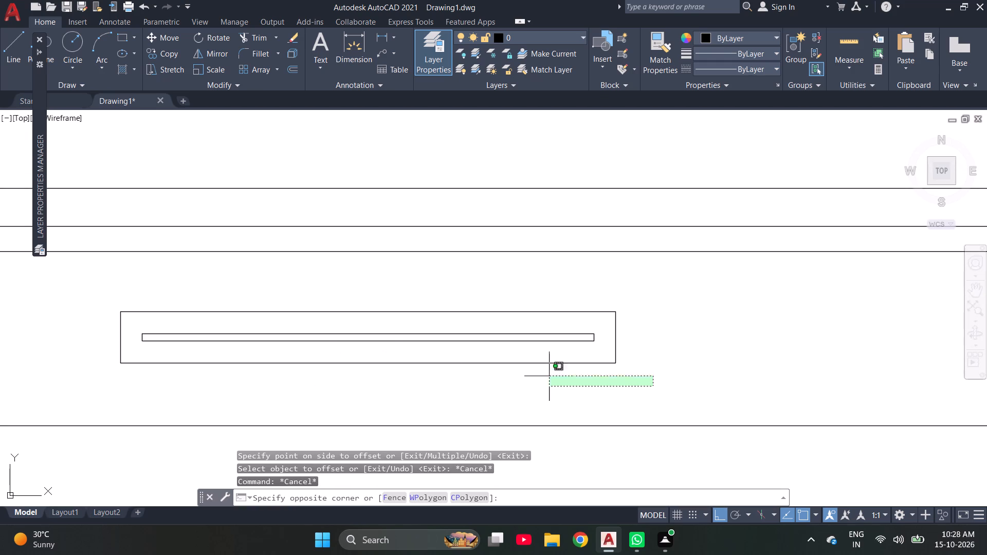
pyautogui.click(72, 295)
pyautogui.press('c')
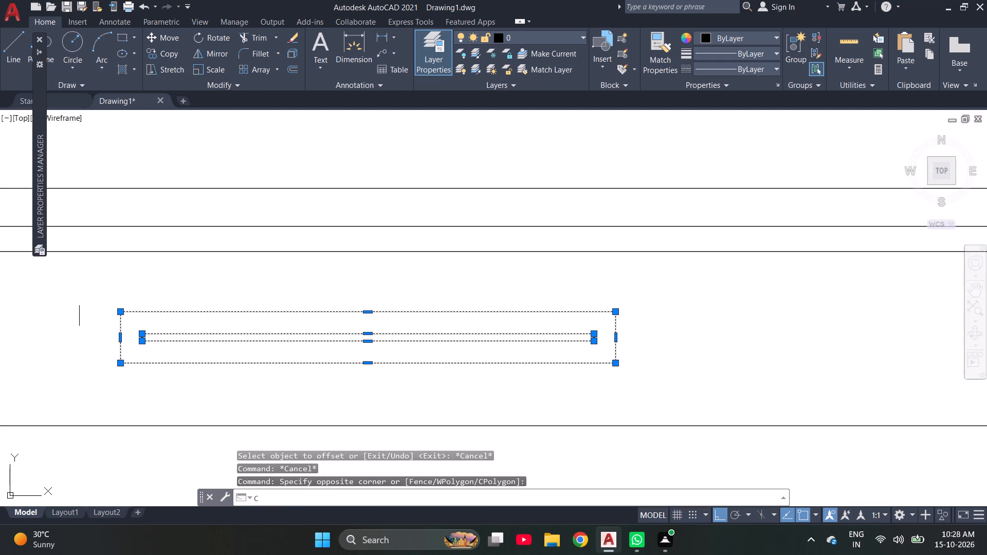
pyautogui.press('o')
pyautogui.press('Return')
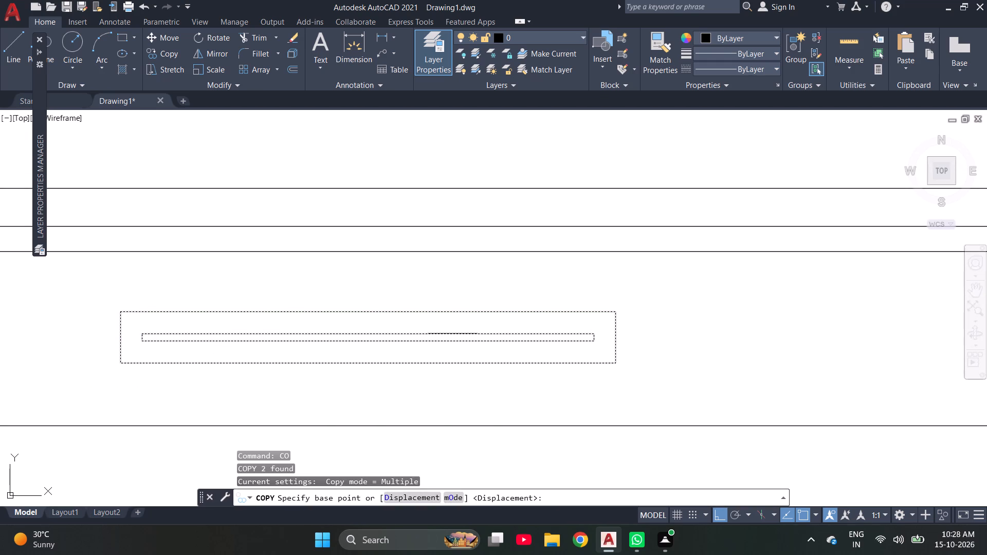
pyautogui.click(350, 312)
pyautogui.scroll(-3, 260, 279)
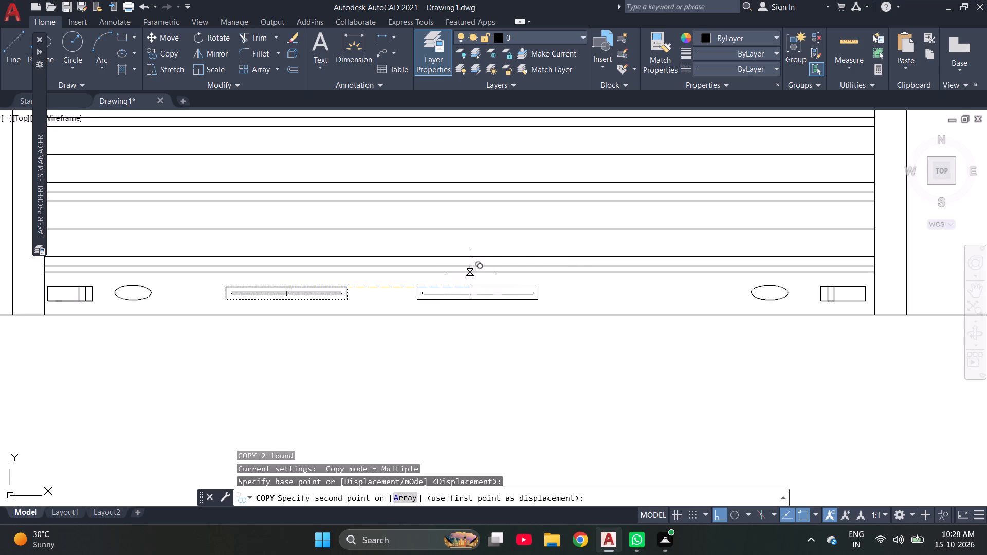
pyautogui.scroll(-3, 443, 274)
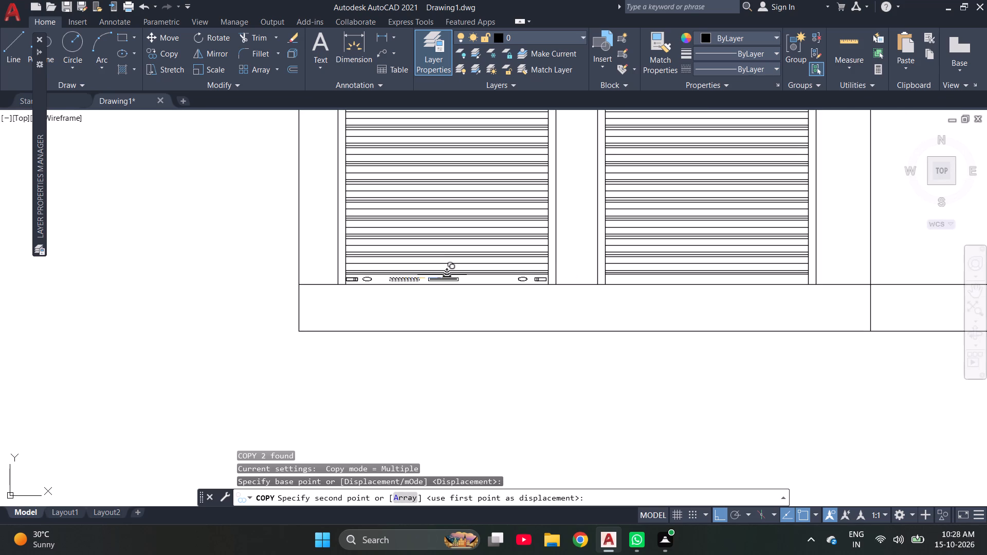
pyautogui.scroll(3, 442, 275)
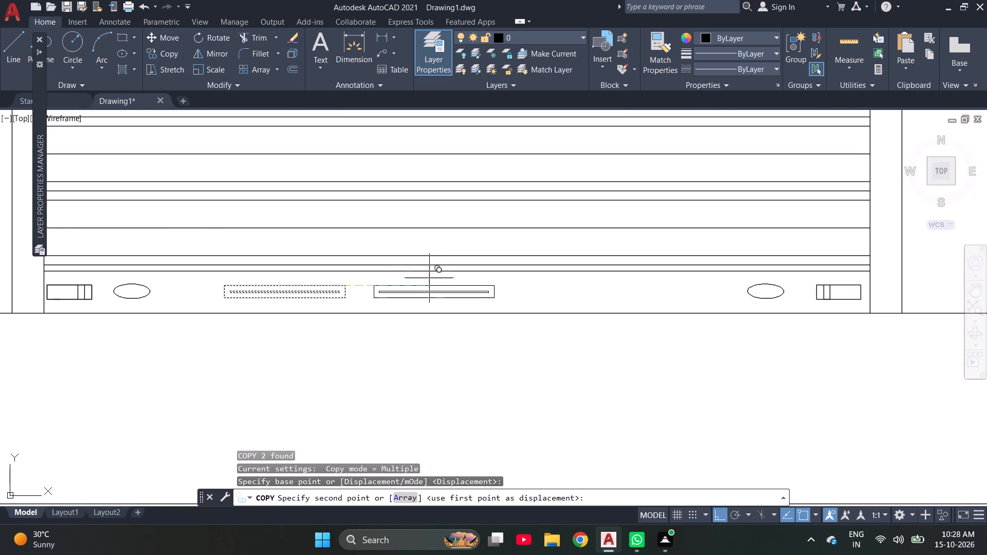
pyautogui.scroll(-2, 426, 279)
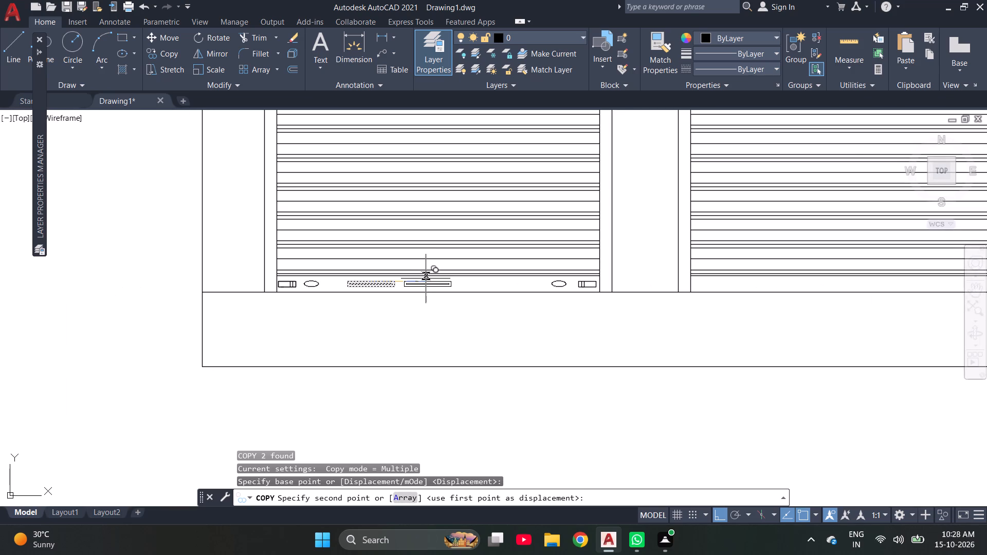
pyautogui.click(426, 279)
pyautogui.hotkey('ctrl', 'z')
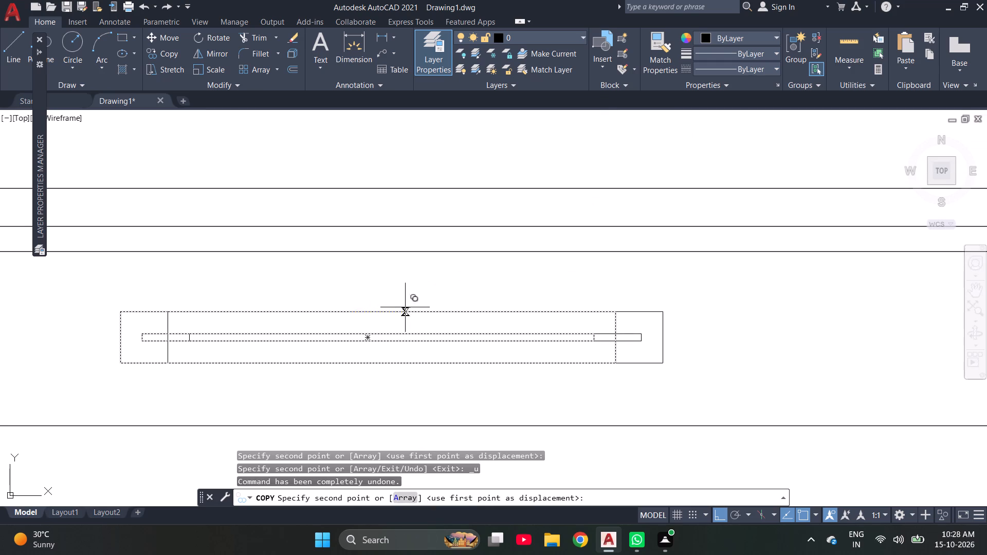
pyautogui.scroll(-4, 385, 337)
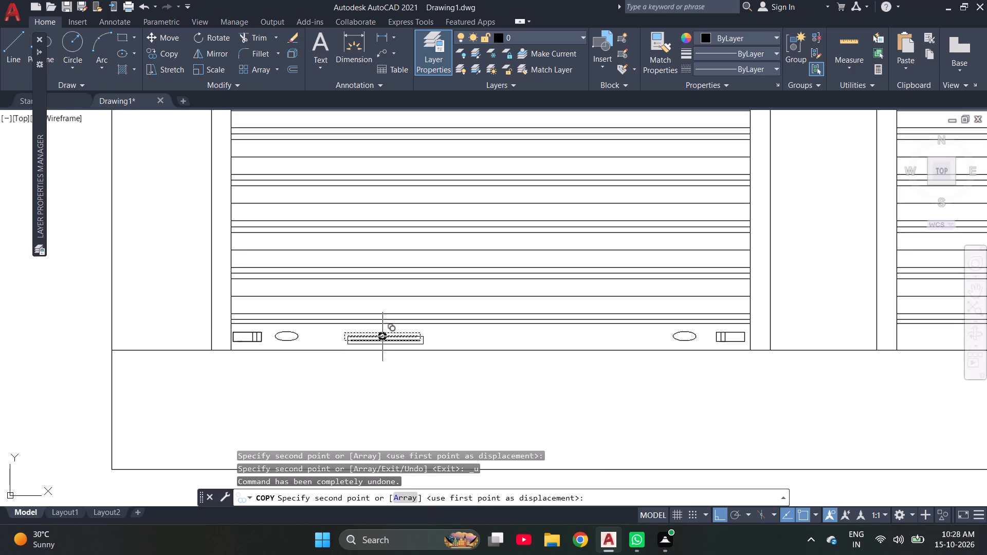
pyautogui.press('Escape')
# Move the two nested flat rectangles horizontally about 1'-2" to the middle of the first bay's bottom strip, between the ellipses.
pyautogui.scroll(3, 433, 347)
pyautogui.moveTo(409, 337); pyautogui.dragTo(404, 336)
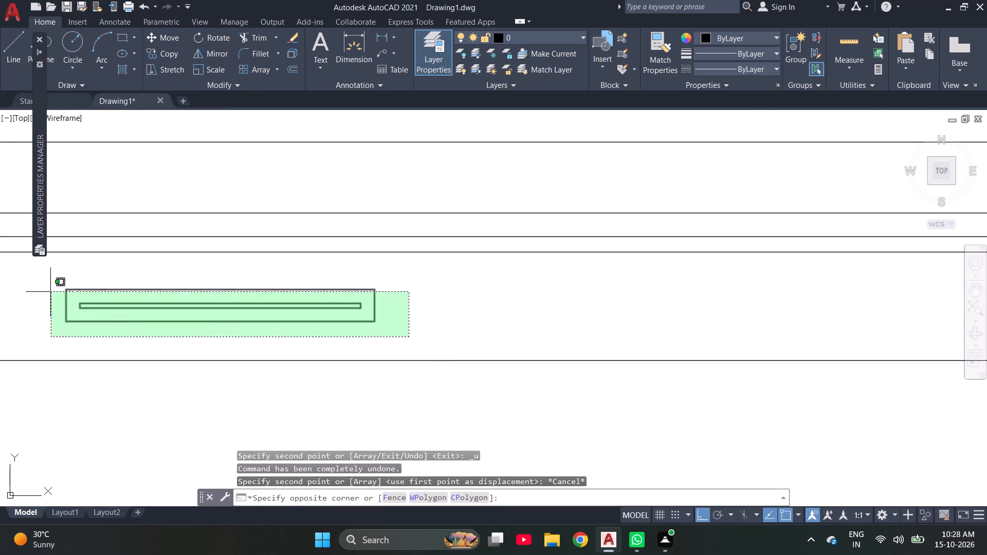
pyautogui.click(38, 281)
pyautogui.press('m')
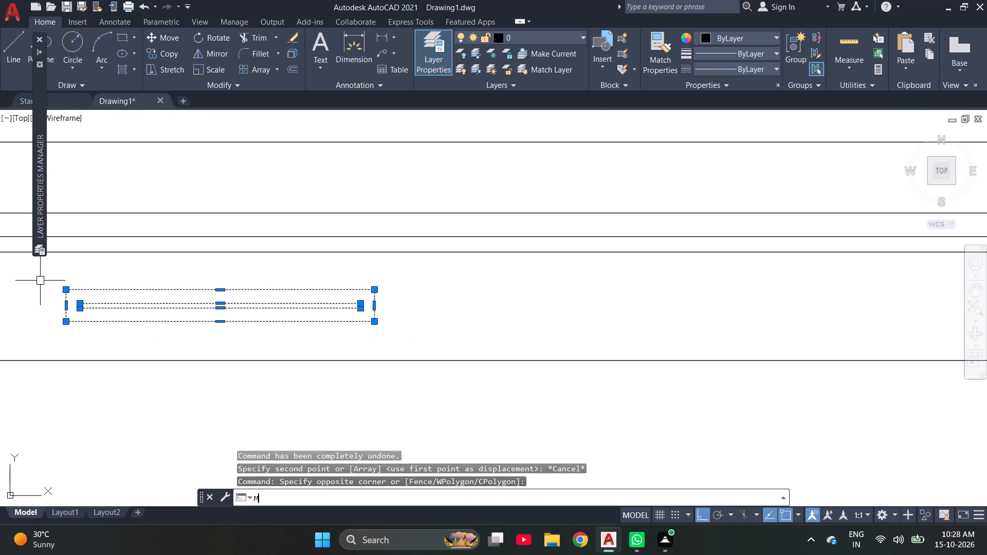
pyautogui.press('Return')
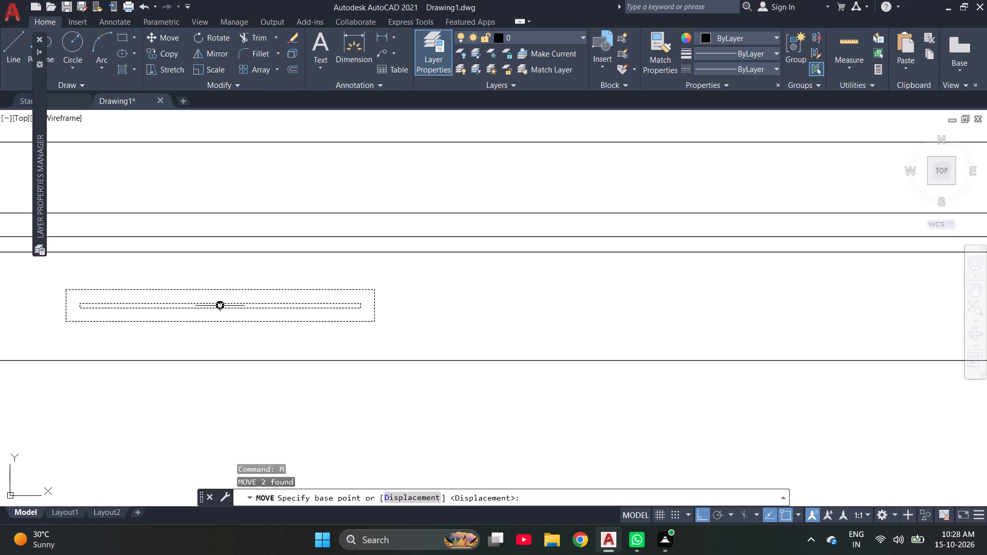
pyautogui.click(224, 309)
pyautogui.scroll(-5, 422, 301)
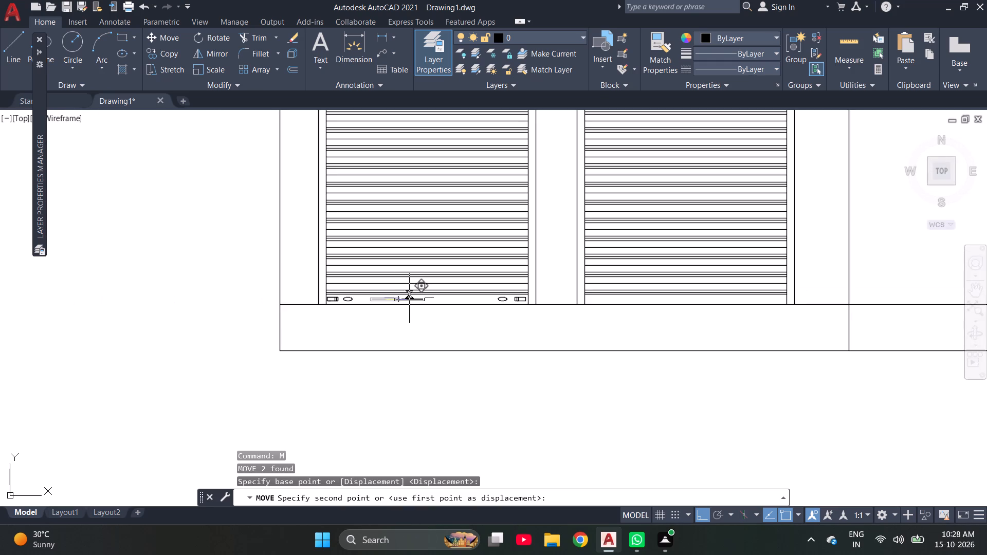
pyautogui.scroll(3, 415, 299)
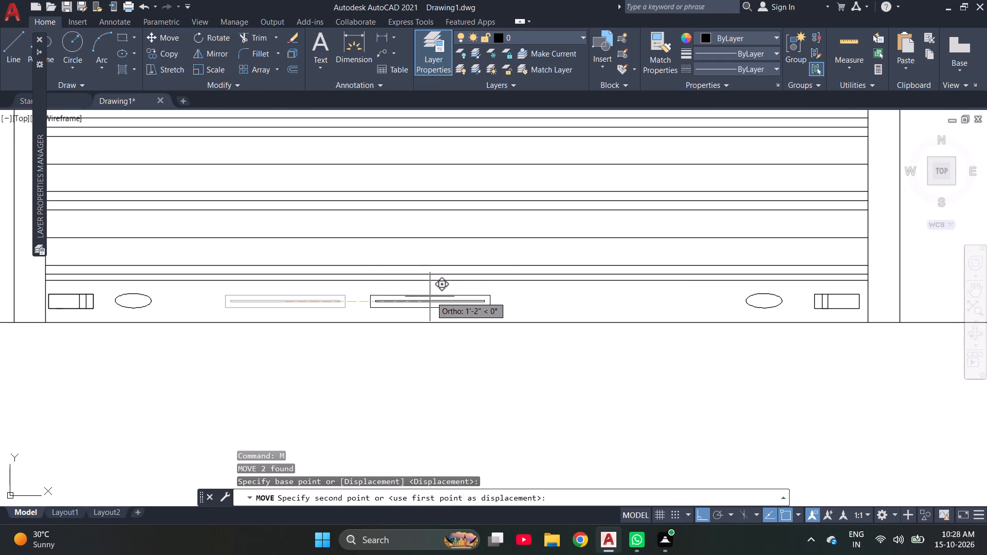
pyautogui.click(438, 294)
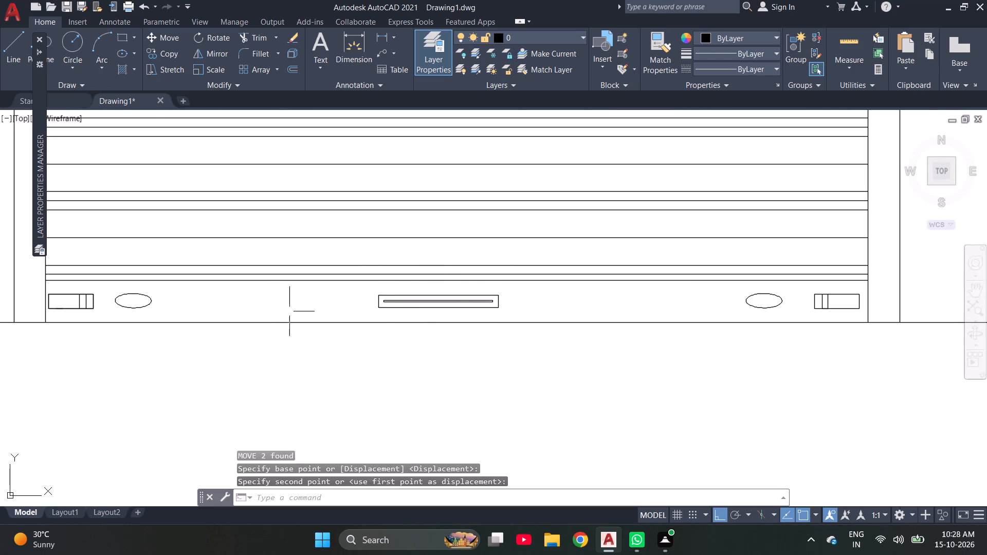
# Copy all the first bay's bottom-strip details, end rectangles, ellipses and nested rectangles, about 8'-4" horizontally into the second bay's bottom strip.
pyautogui.scroll(-2, 270, 310)
pyautogui.scroll(2, 516, 310)
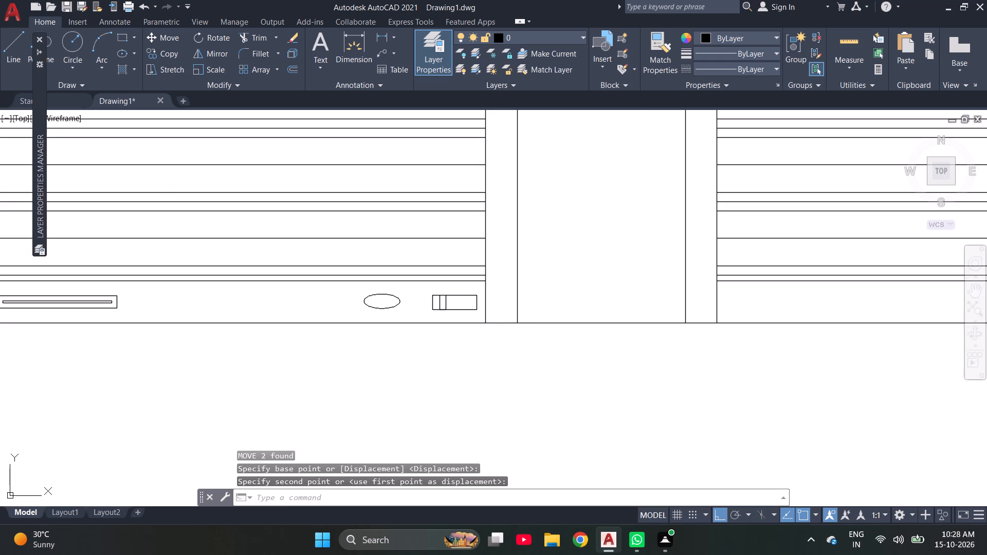
pyautogui.scroll(2, 467, 323)
pyautogui.click(491, 307)
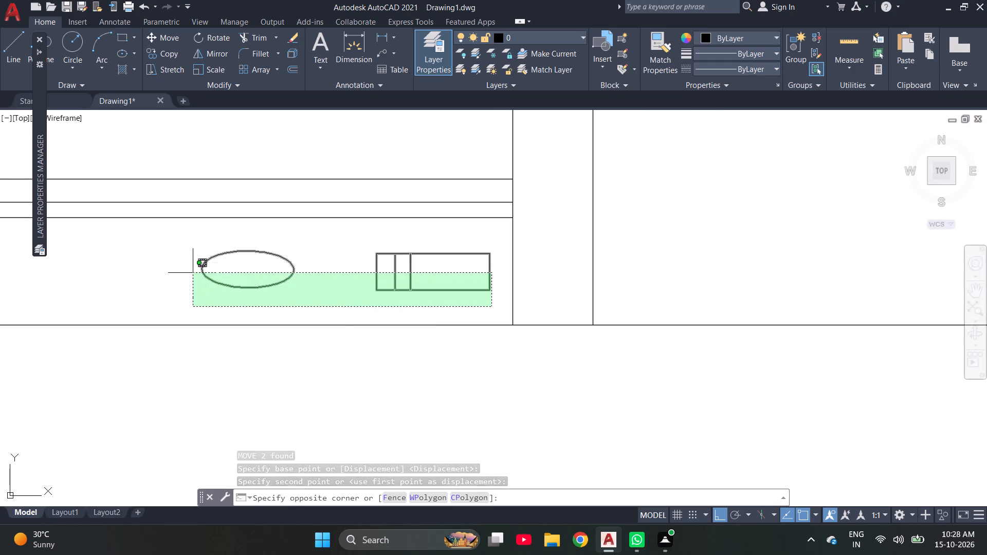
pyautogui.scroll(-5, 193, 273)
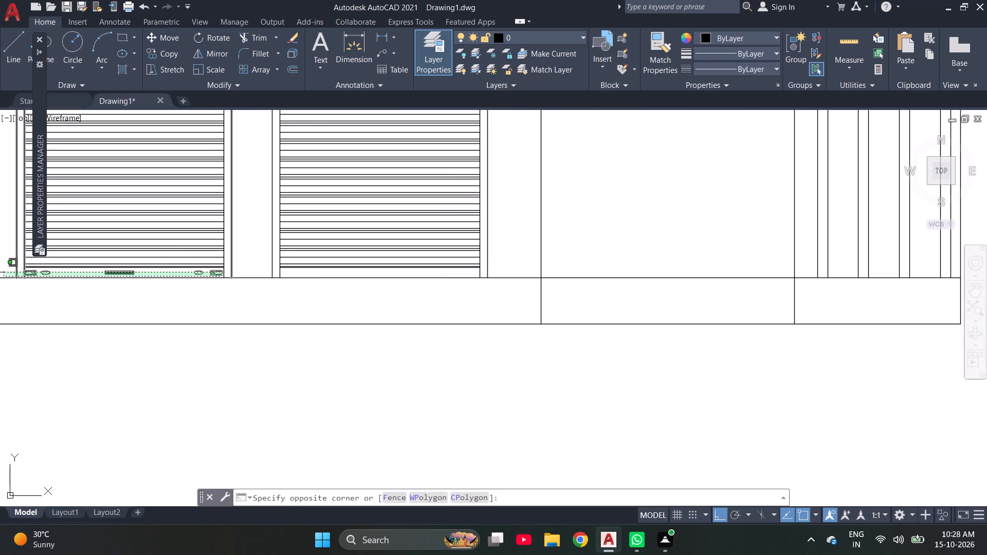
pyautogui.scroll(3, 4, 272)
pyautogui.scroll(2, 85, 260)
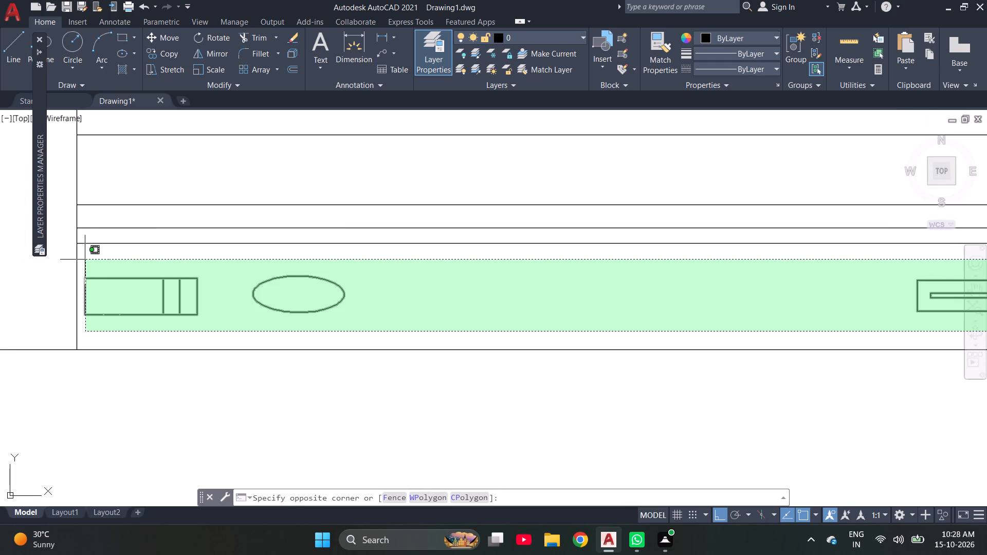
pyautogui.click(83, 268)
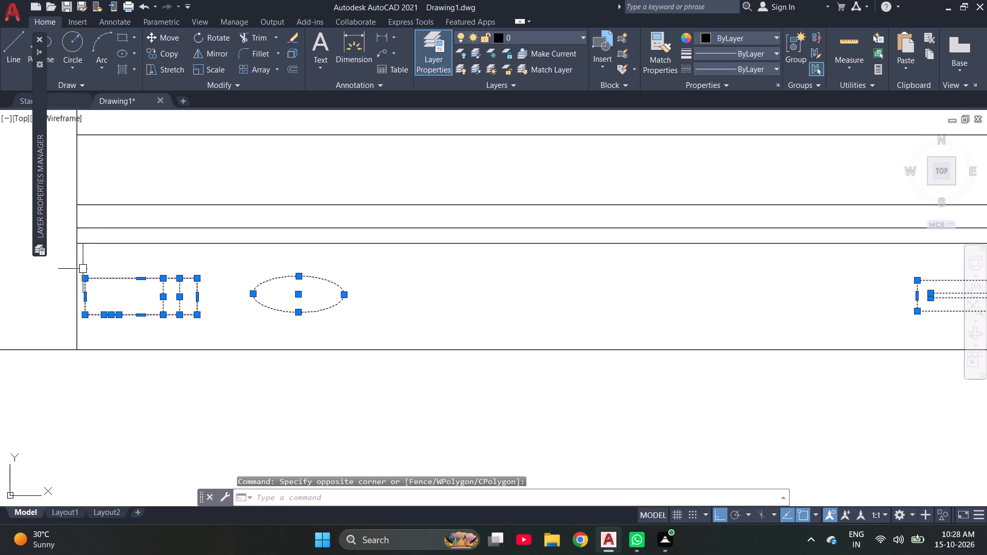
pyautogui.press('m')
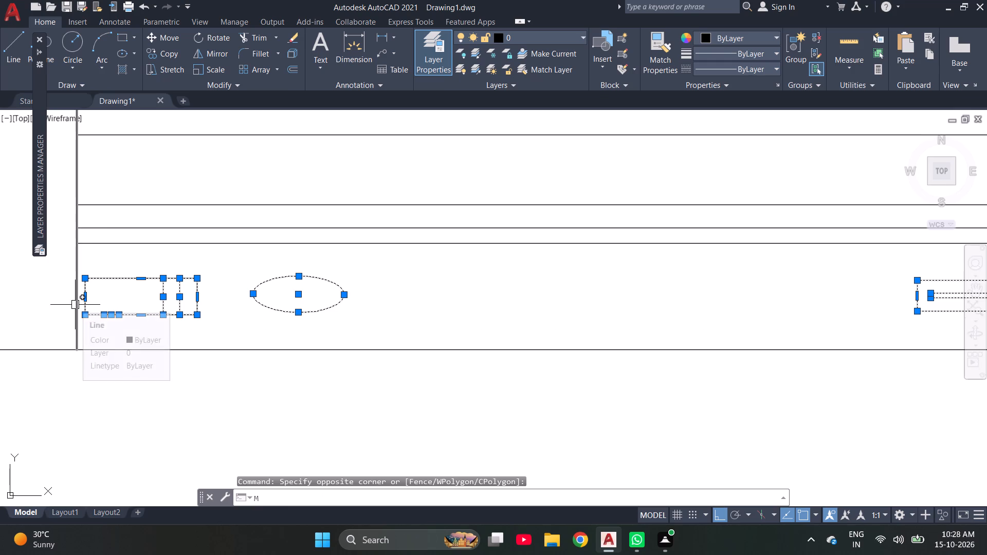
pyautogui.press('BackSpace')
pyautogui.write('CO')
pyautogui.press('Return')
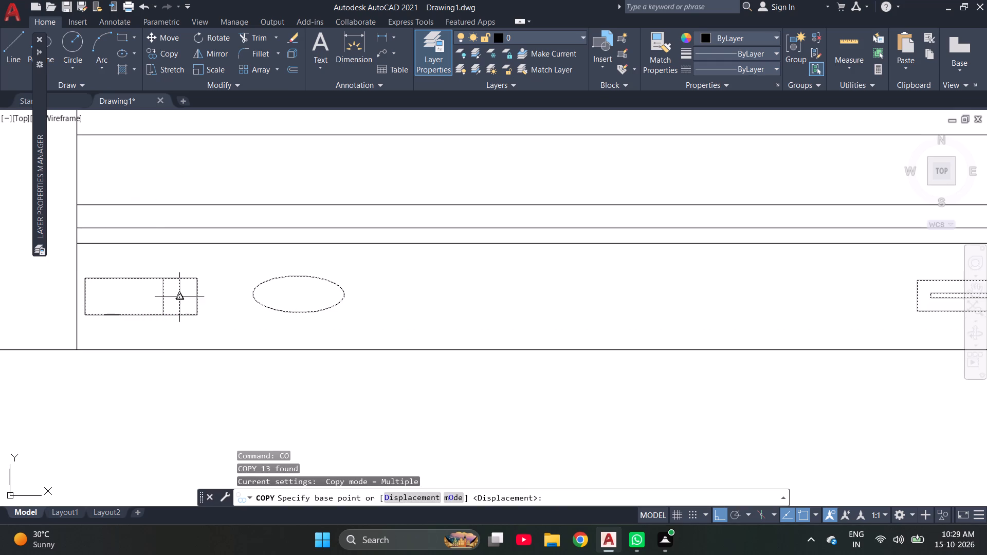
pyautogui.click(84, 279)
pyautogui.scroll(-4, 59, 277)
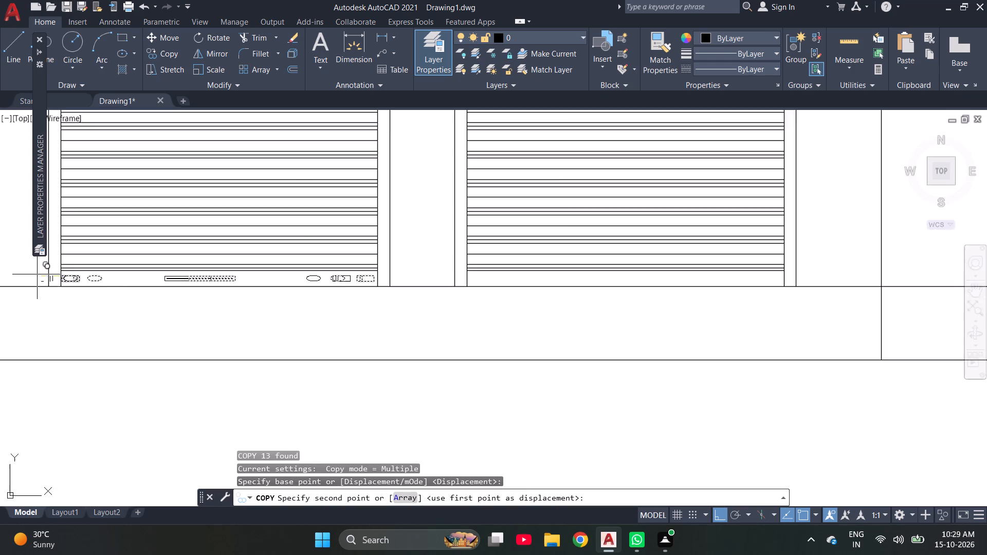
pyautogui.scroll(-2, 36, 274)
pyautogui.scroll(4, 223, 261)
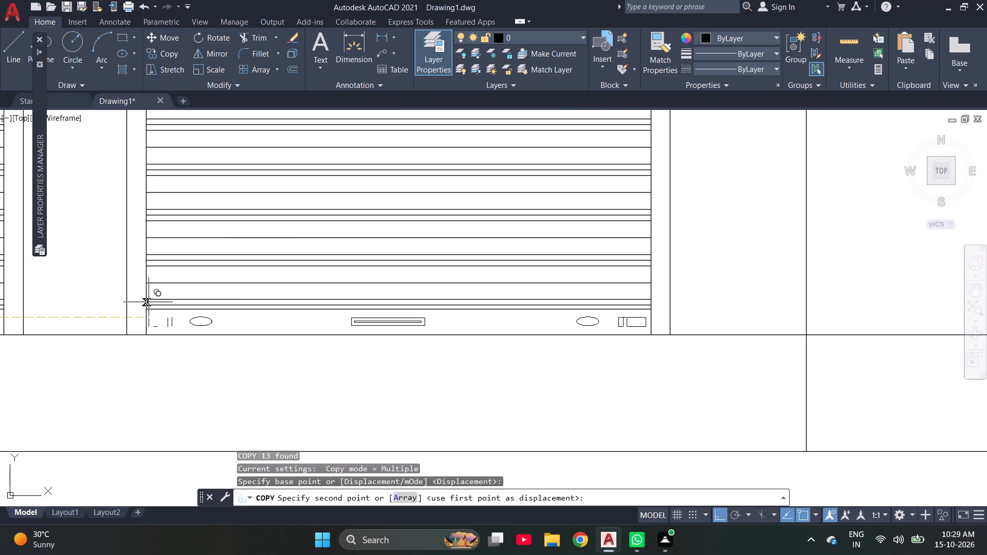
pyautogui.scroll(4, 144, 328)
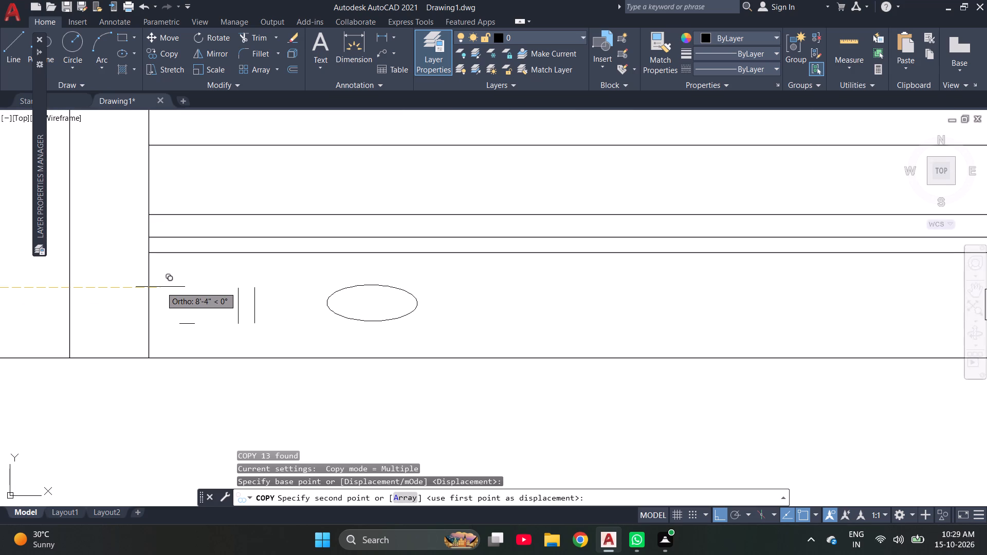
pyautogui.click(161, 286)
pyautogui.scroll(-3, 159, 285)
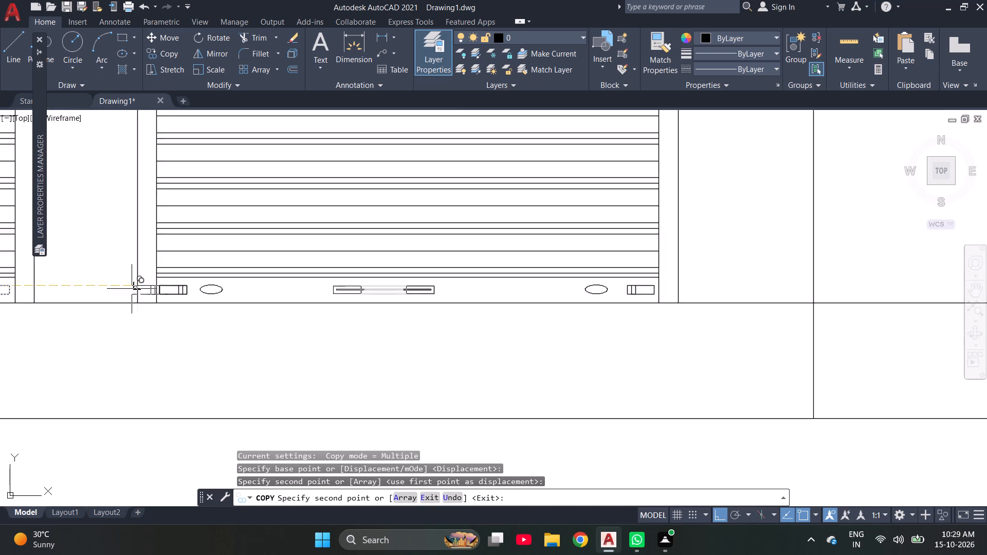
pyautogui.scroll(-2, 132, 289)
pyautogui.press('Escape')
pyautogui.press('Escape')
# Examine the whole plan, including the two hatched bays and the adjoining section with vertical strips.
pyautogui.scroll(-1, 251, 342)
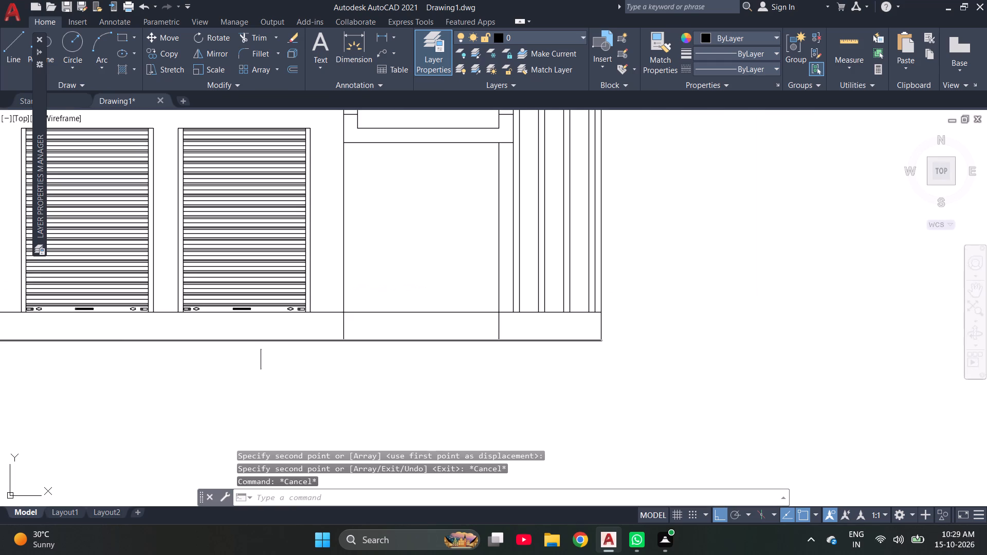
pyautogui.scroll(-1, 156, 341)
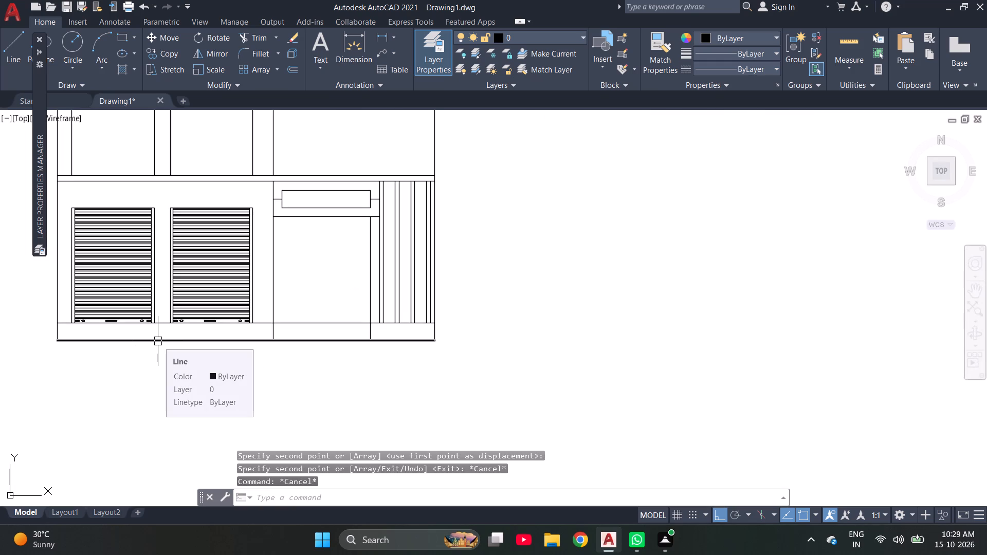
pyautogui.scroll(-1, 160, 345)
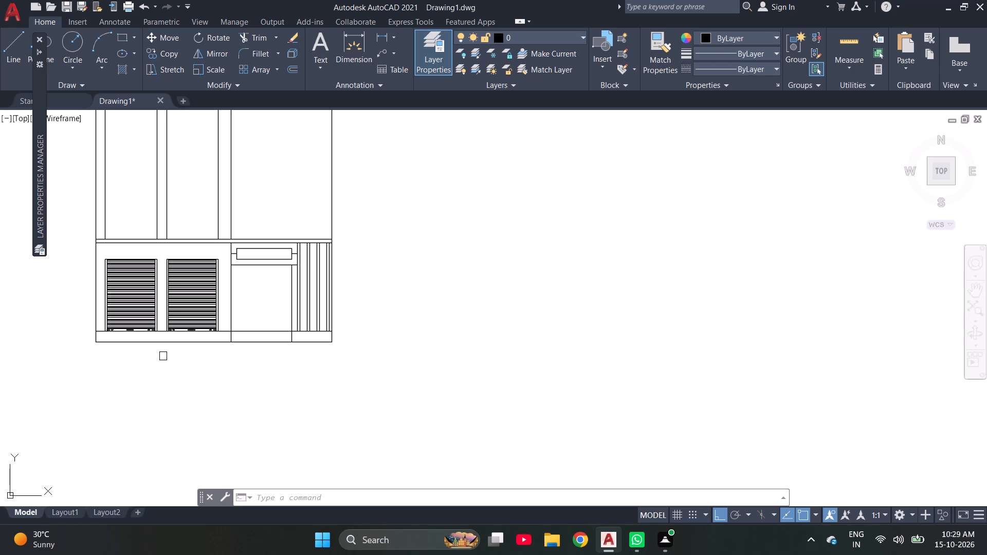
pyautogui.scroll(-2, 163, 356)
pyautogui.scroll(3, 135, 325)
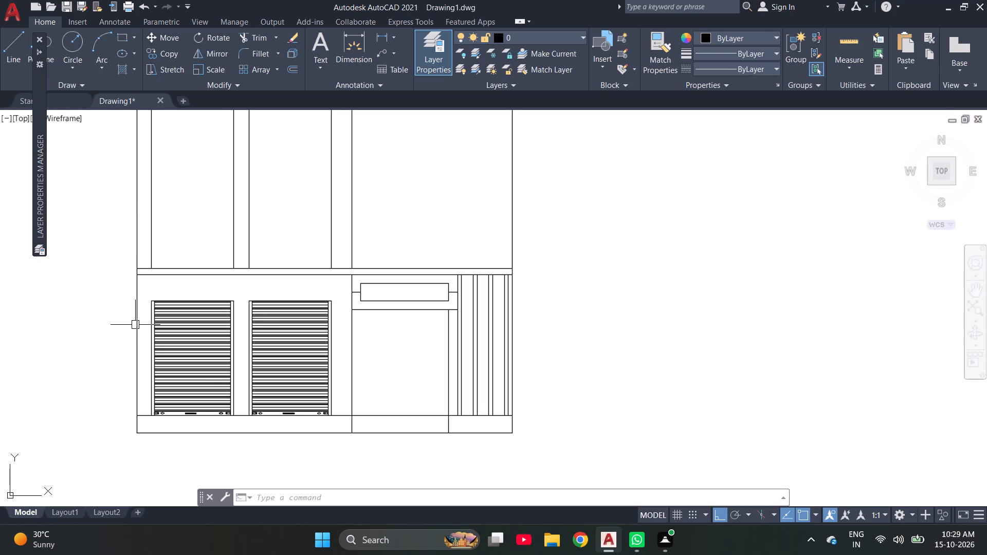
pyautogui.scroll(-1, 135, 325)
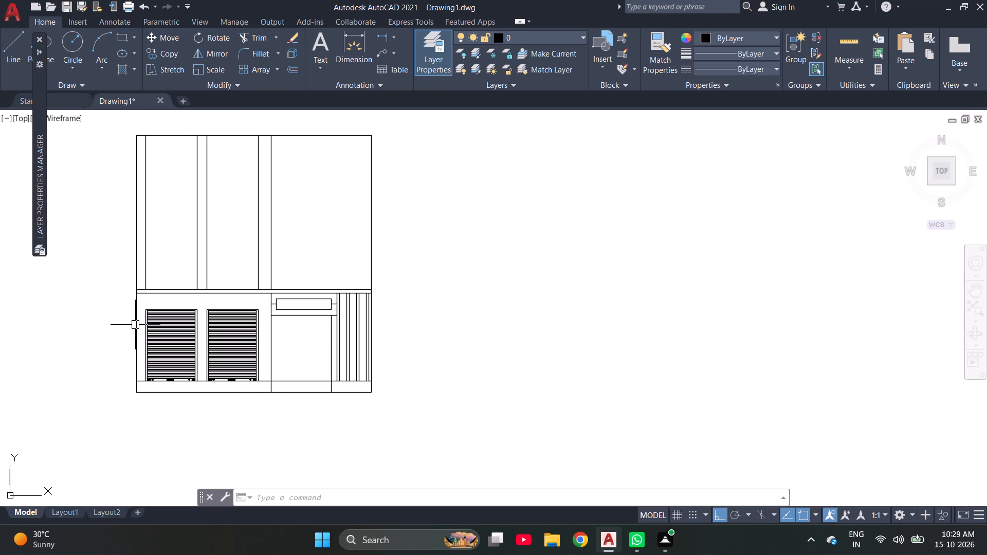
pyautogui.scroll(-1, 135, 325)
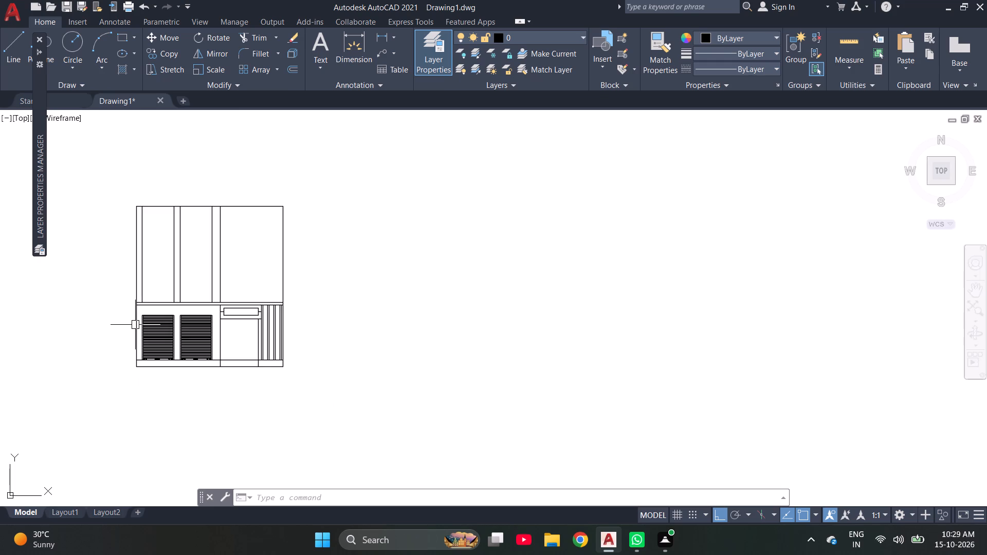
pyautogui.scroll(1, 135, 325)
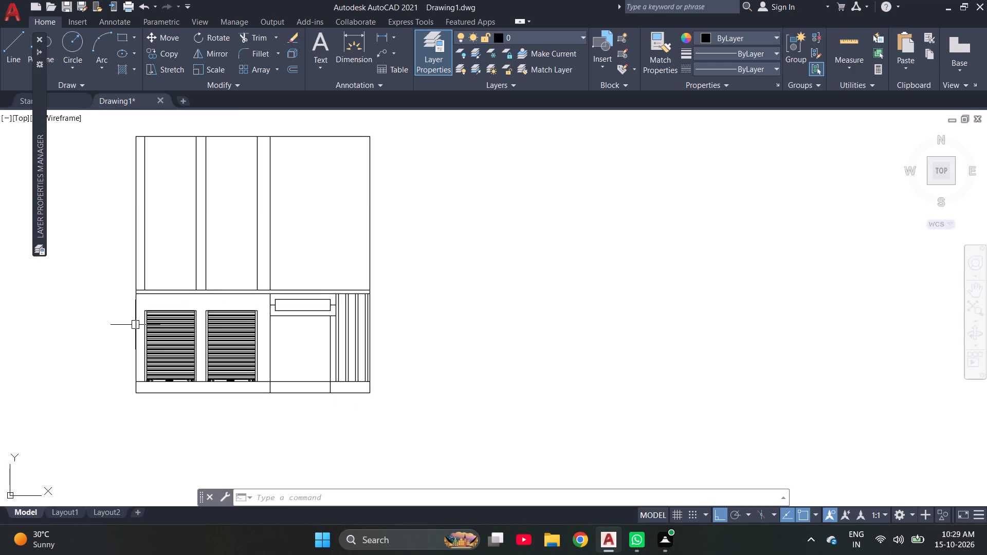
pyautogui.scroll(2, 346, 285)
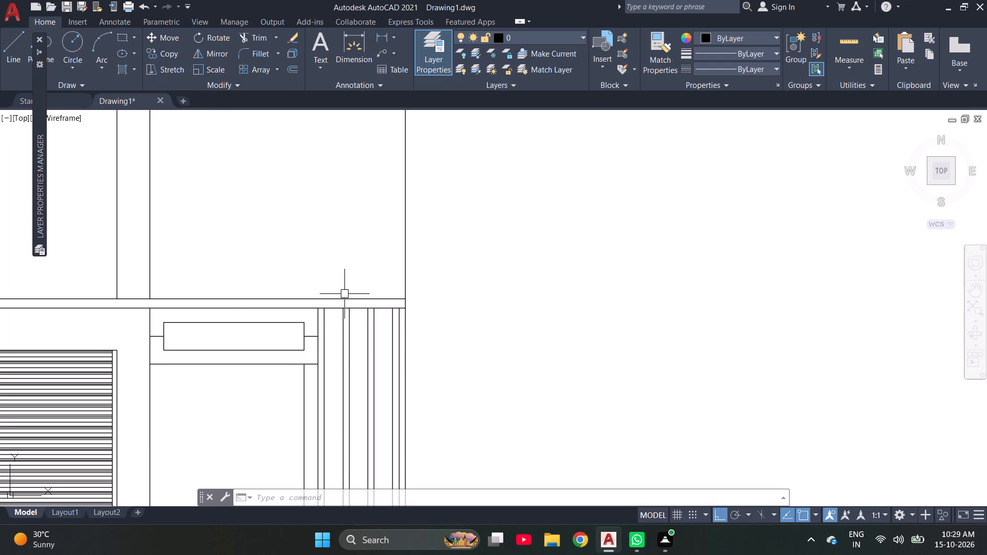
pyautogui.scroll(-1, 225, 377)
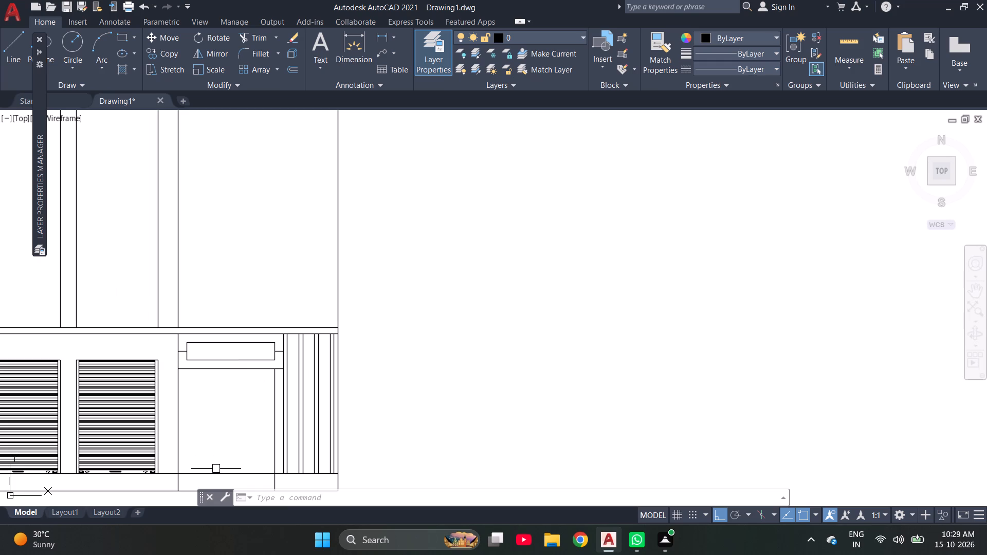
# Erase the vertical line running down from the sill line below the small header rectangle, just beside the vertical strips.
pyautogui.scroll(1, 215, 469)
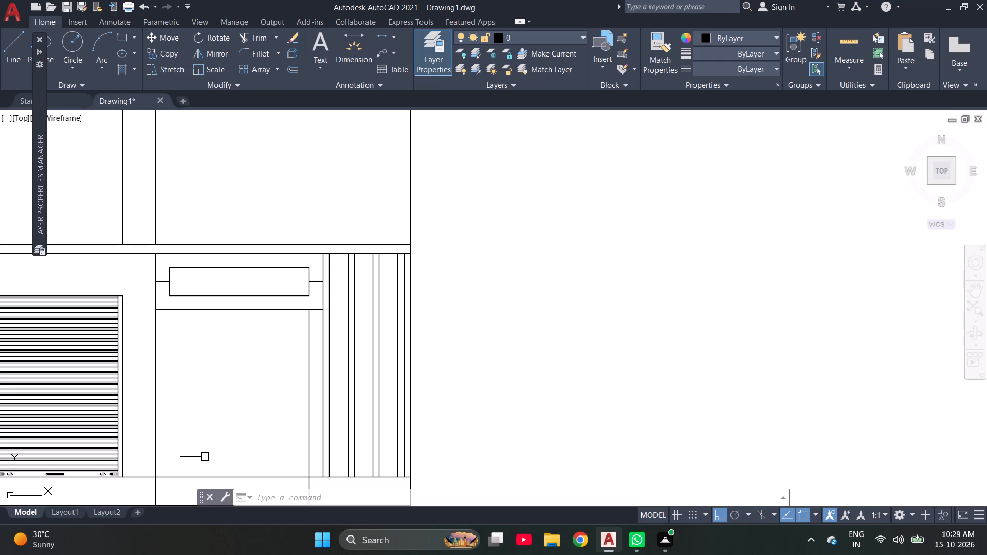
pyautogui.click(310, 367)
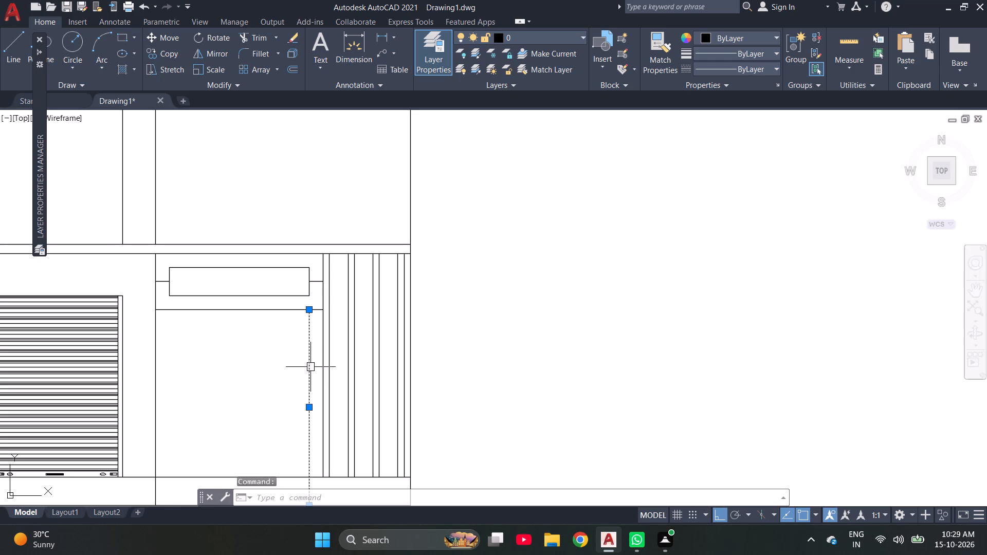
pyautogui.press('Delete')
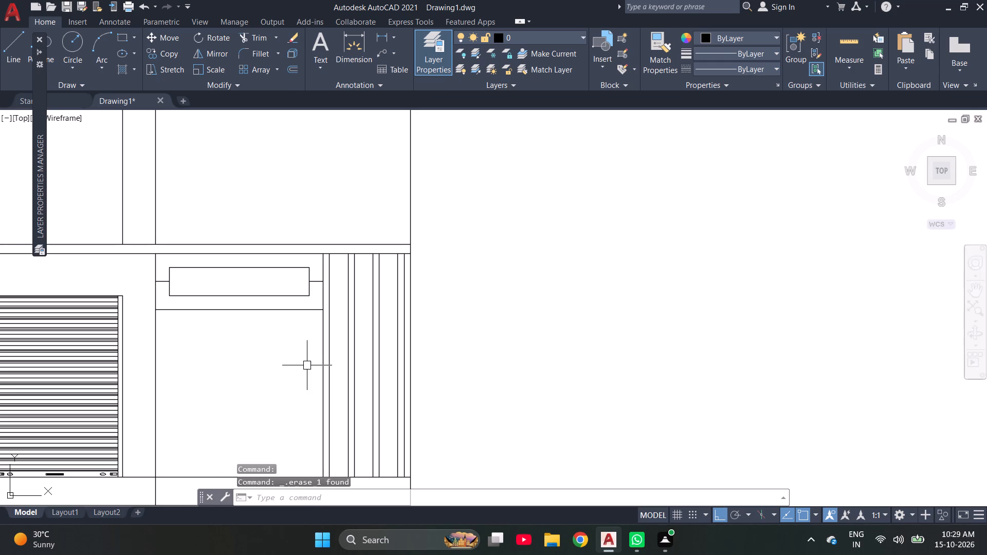
pyautogui.press('Escape')
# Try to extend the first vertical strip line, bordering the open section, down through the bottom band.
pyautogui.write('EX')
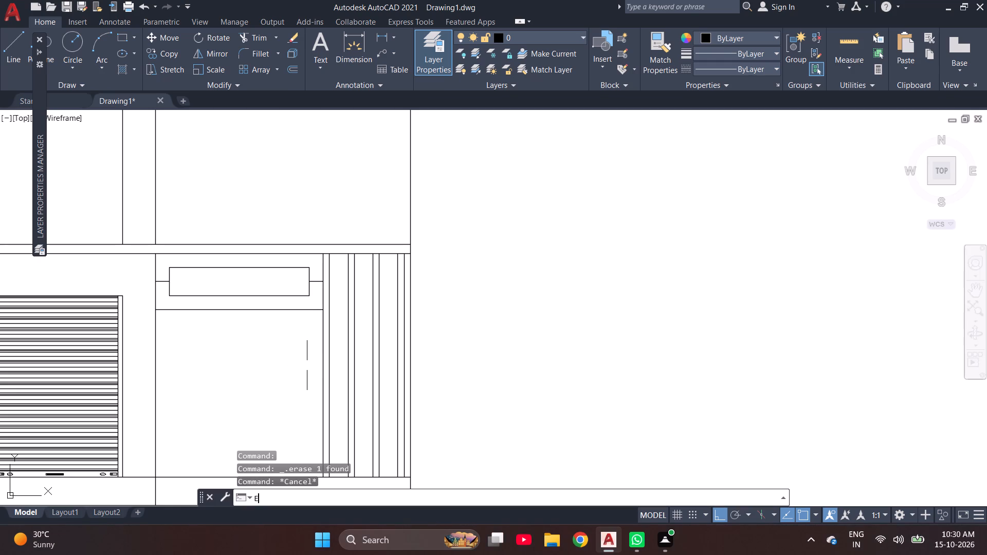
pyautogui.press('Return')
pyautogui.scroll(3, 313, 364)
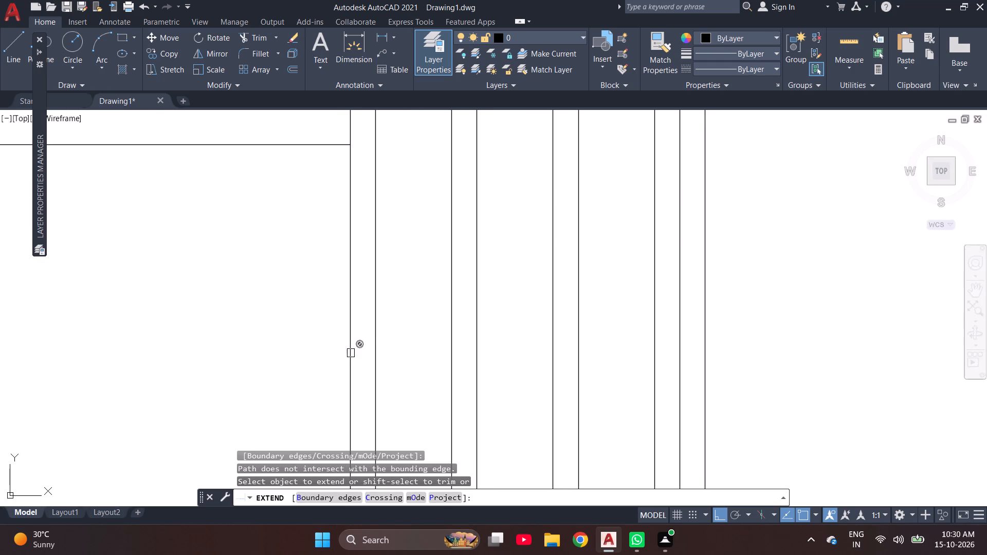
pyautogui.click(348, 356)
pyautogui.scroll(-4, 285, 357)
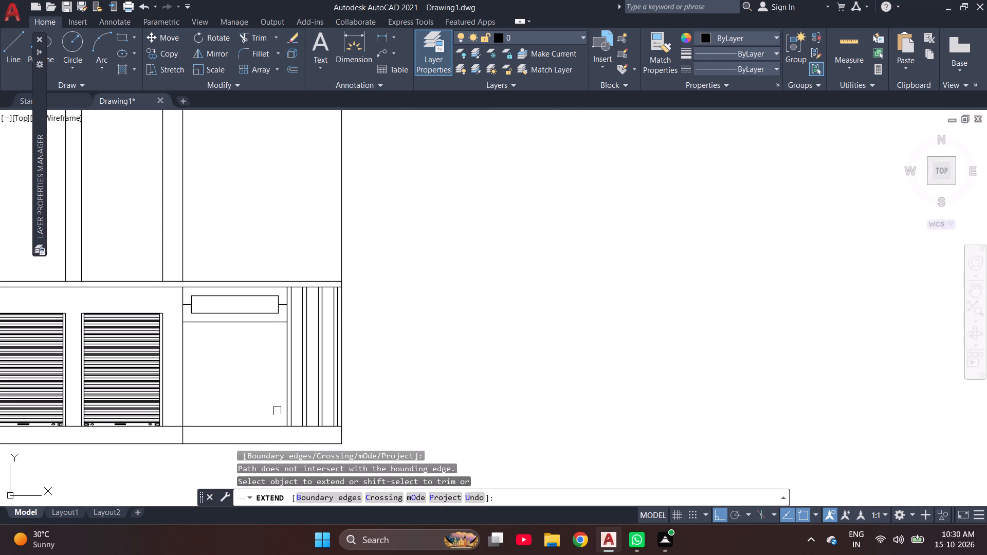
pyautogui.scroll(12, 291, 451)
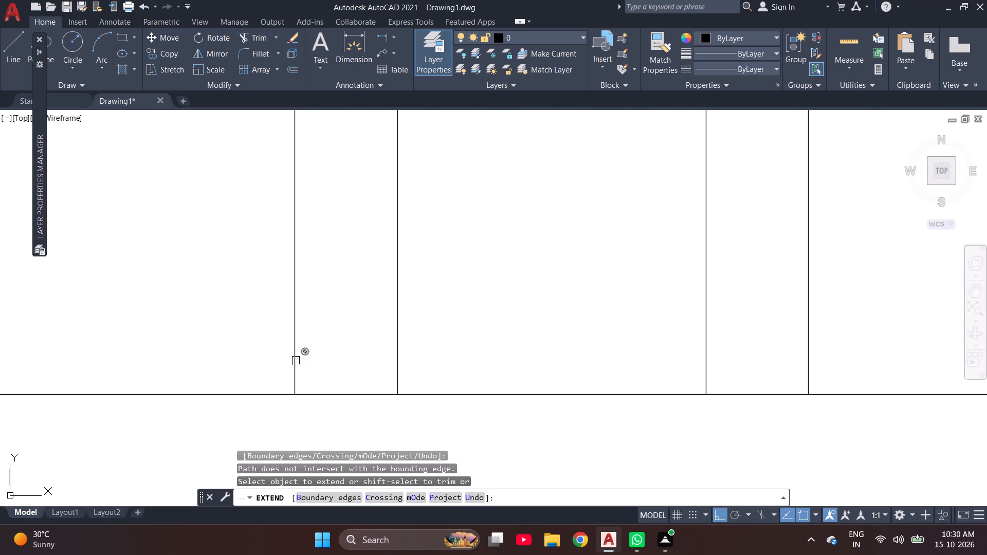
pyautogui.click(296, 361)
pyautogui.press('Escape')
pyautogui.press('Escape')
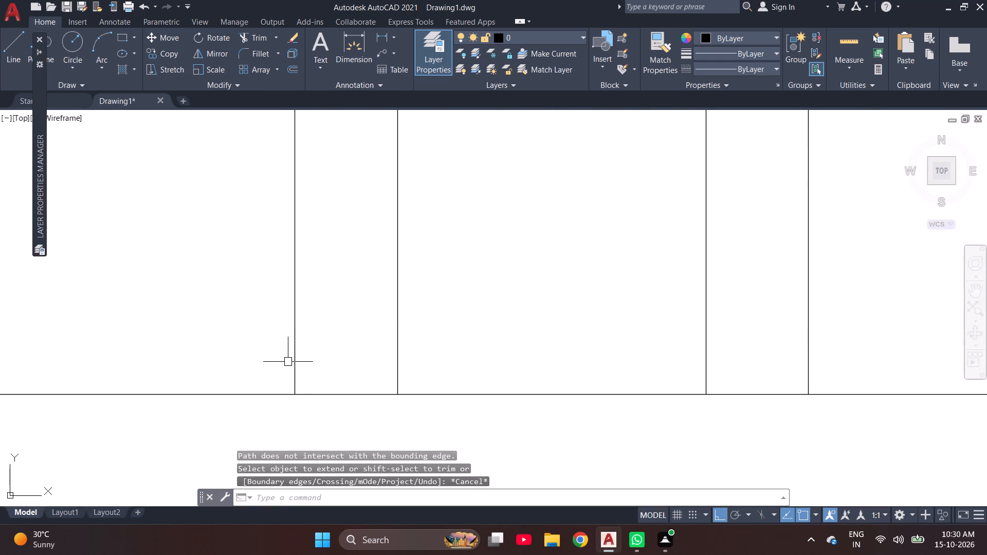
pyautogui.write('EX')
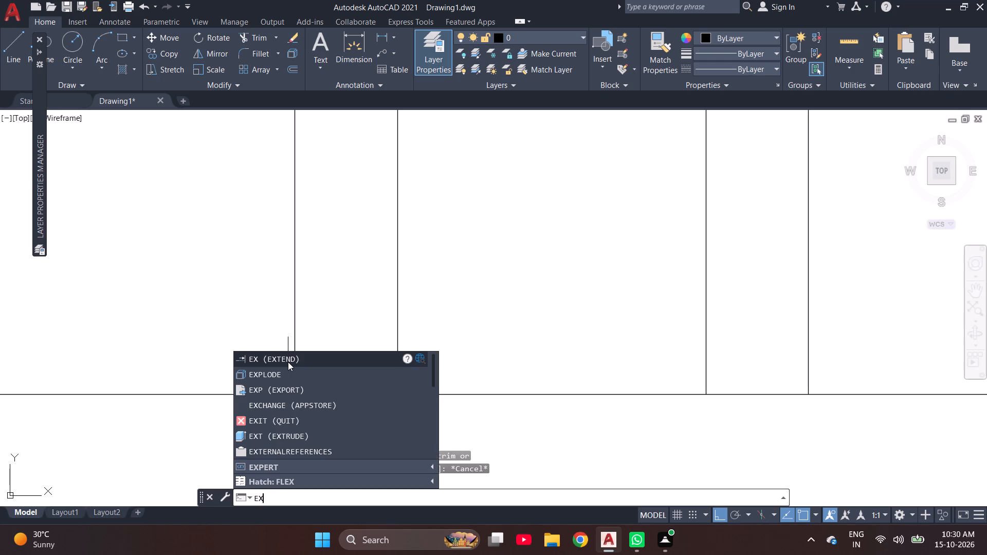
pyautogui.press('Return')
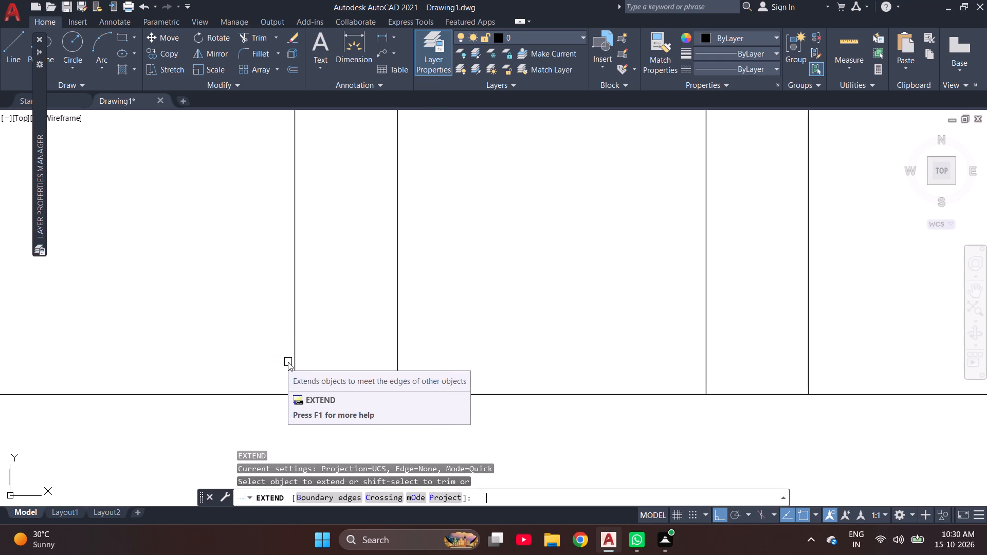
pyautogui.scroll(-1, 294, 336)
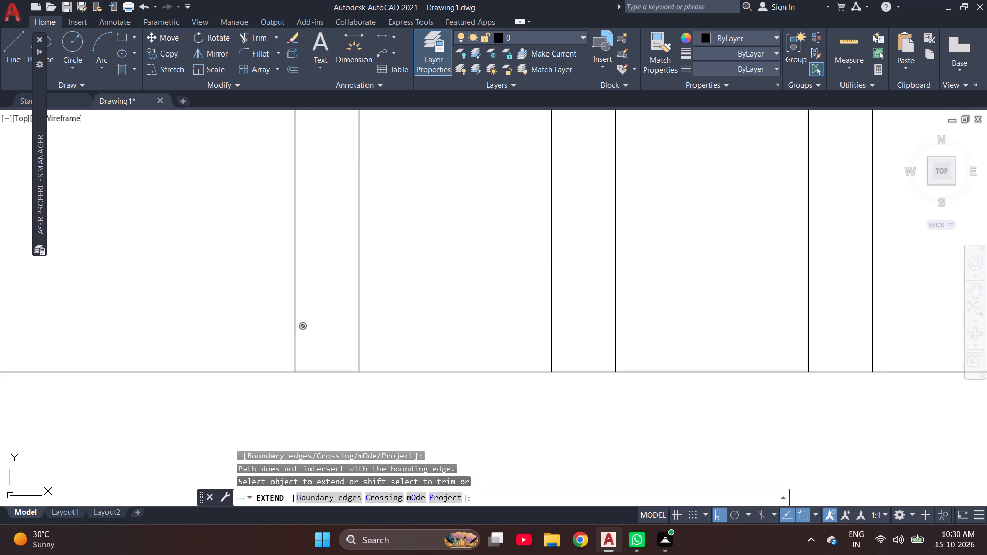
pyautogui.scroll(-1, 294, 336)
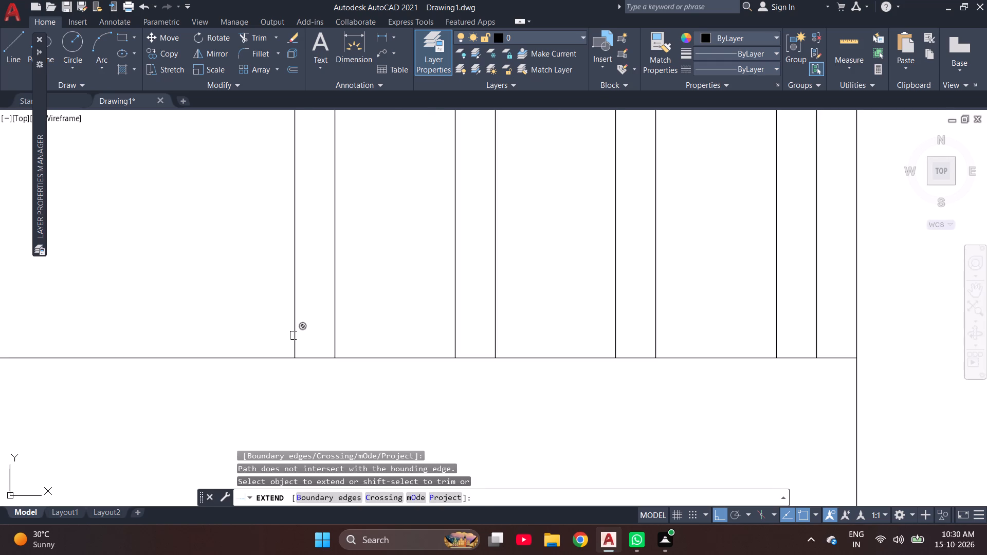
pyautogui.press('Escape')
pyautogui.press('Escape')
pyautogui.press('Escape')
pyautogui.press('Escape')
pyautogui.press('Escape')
# Extend the first vertical strip line, bordering the open section, down through the bottom band to the plan's lower edge.
pyautogui.write('EXTE')
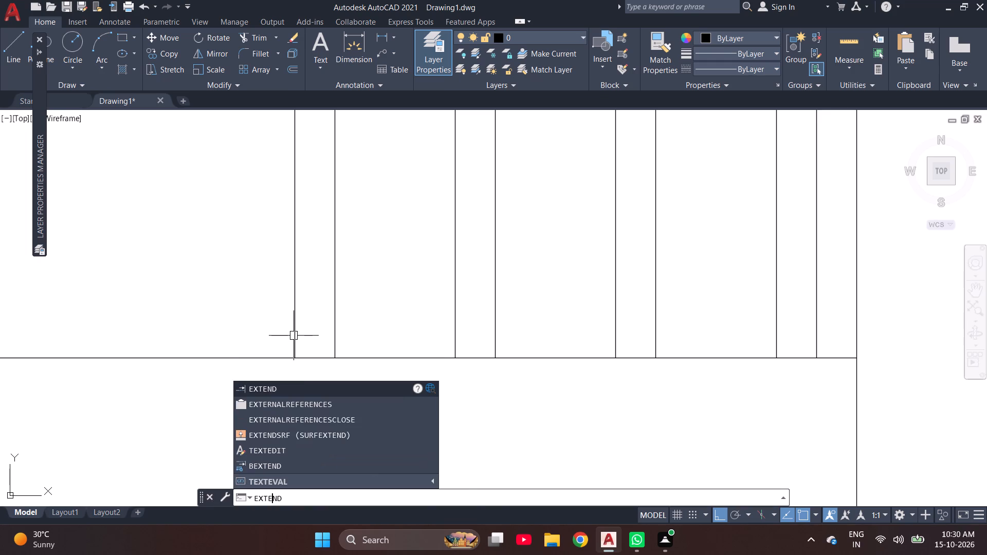
pyautogui.press('Return')
pyautogui.scroll(-3, 262, 284)
pyautogui.scroll(-2, 306, 285)
pyautogui.scroll(4, 297, 256)
pyautogui.scroll(-2, 304, 334)
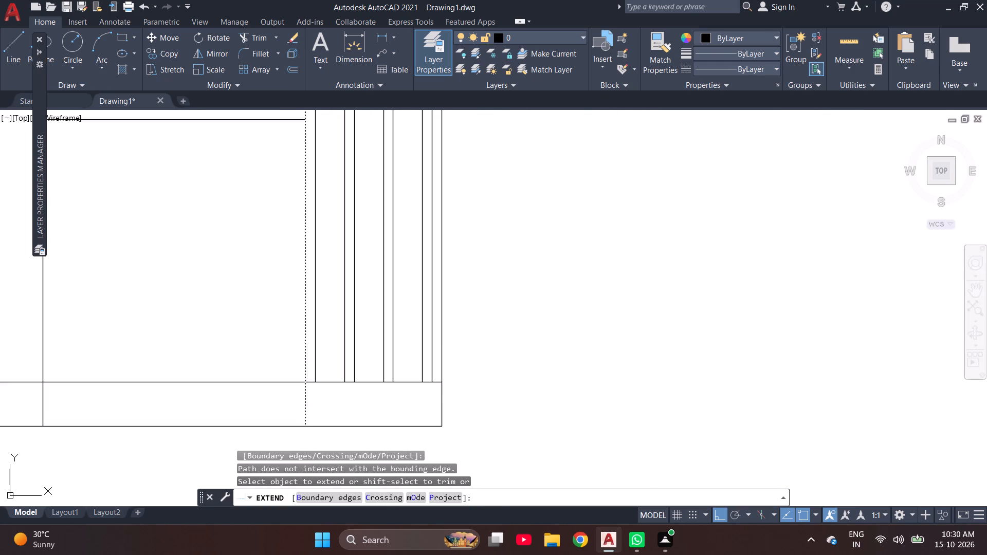
pyautogui.scroll(-1, 291, 299)
pyautogui.click(301, 329)
pyautogui.scroll(-1, 279, 334)
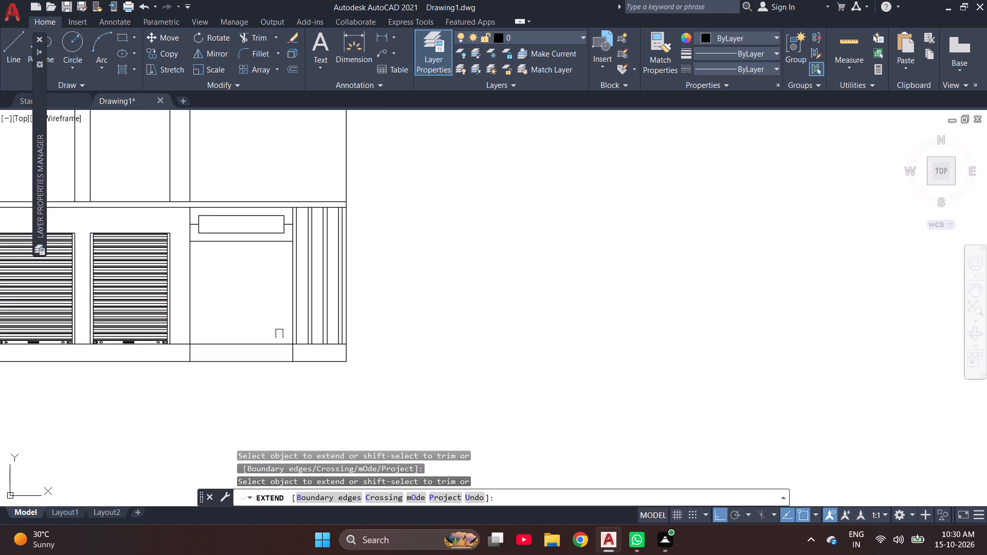
# Examine the bottom band where the extended line and the neighbouring vertical strips meet it.
pyautogui.scroll(-1, 252, 322)
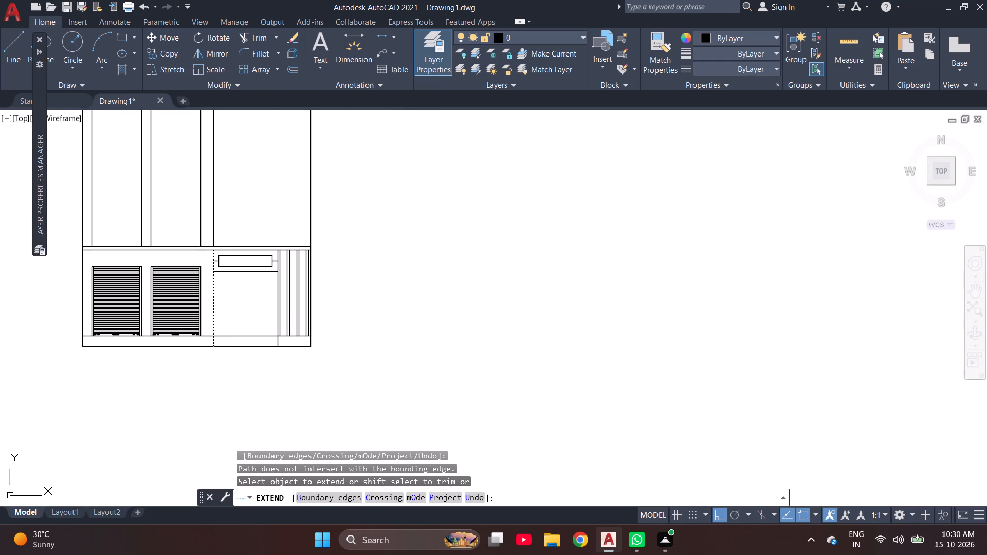
pyautogui.scroll(2, 291, 321)
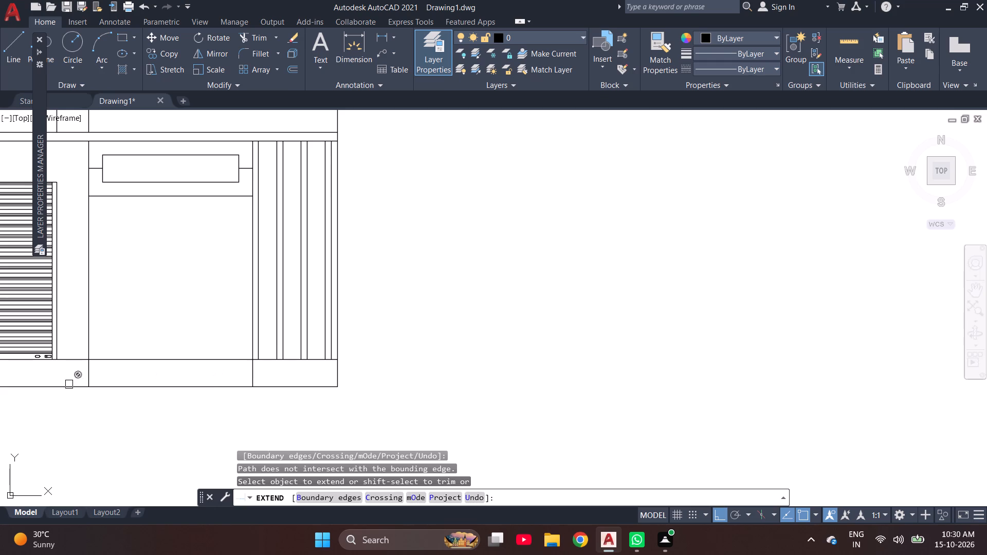
pyautogui.scroll(2, 73, 366)
pyautogui.scroll(-1, 73, 366)
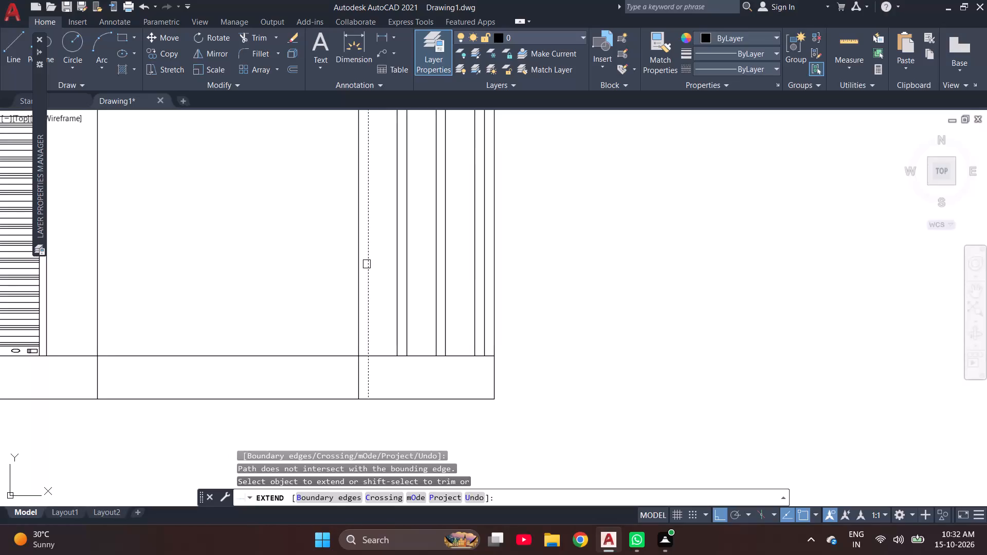
pyautogui.scroll(1, 367, 248)
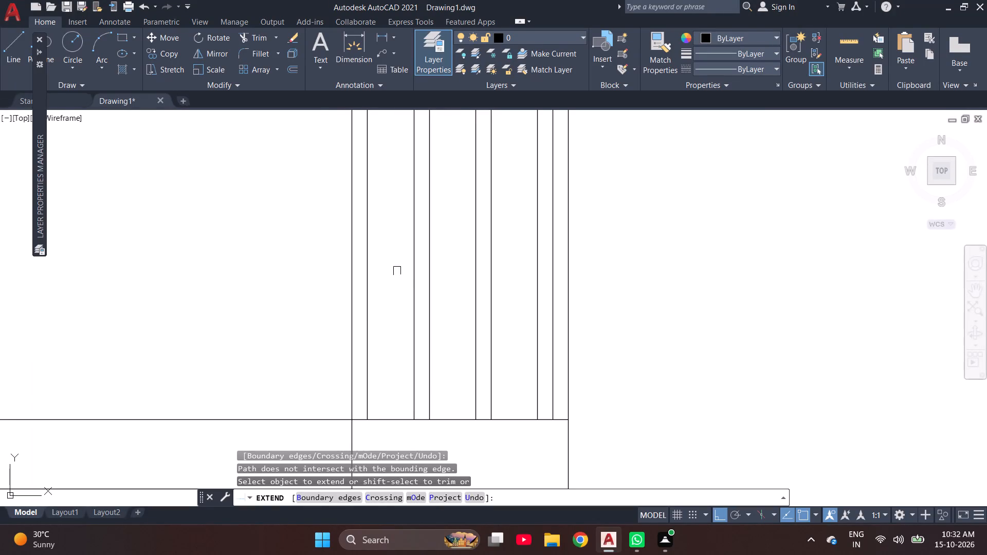
pyautogui.scroll(-1, 275, 299)
pyautogui.scroll(2, 387, 387)
pyautogui.scroll(-3, 289, 361)
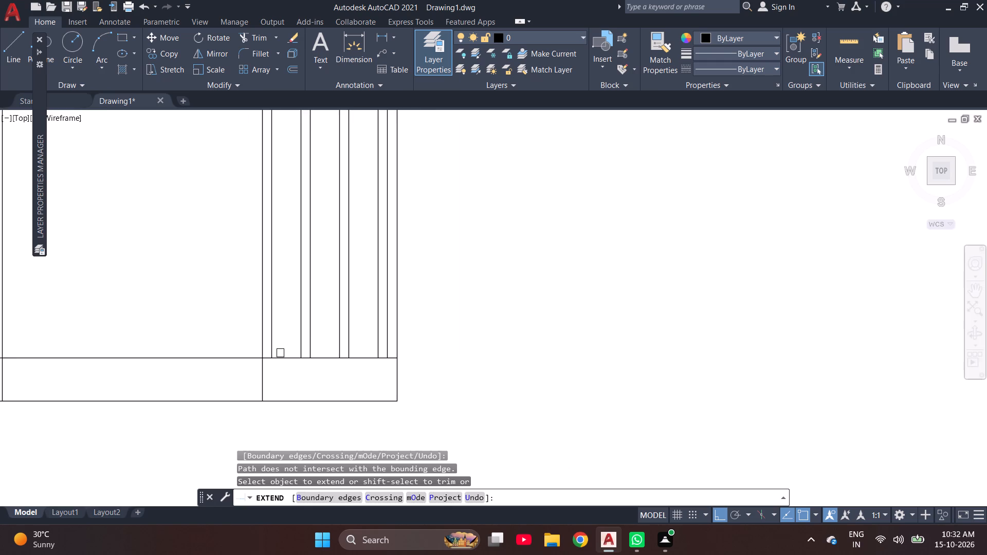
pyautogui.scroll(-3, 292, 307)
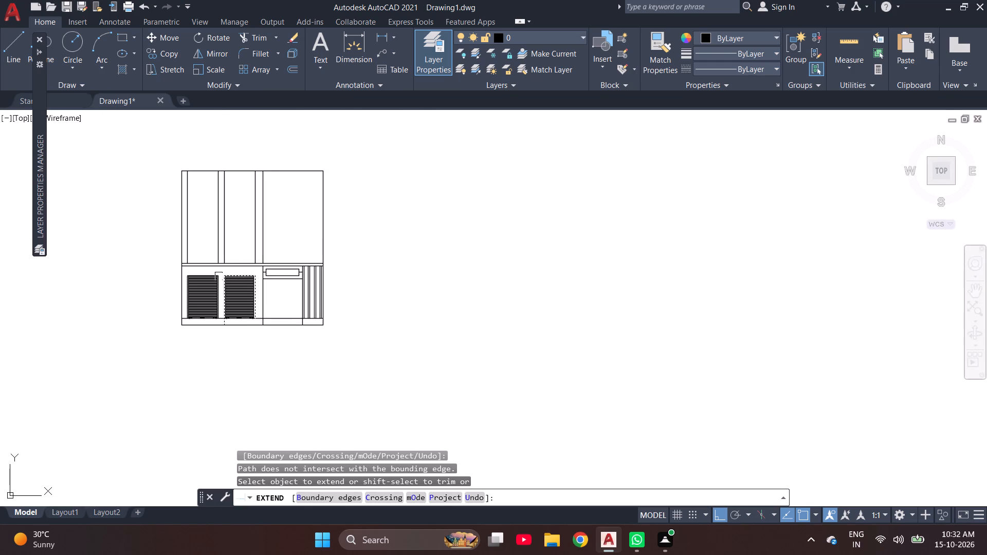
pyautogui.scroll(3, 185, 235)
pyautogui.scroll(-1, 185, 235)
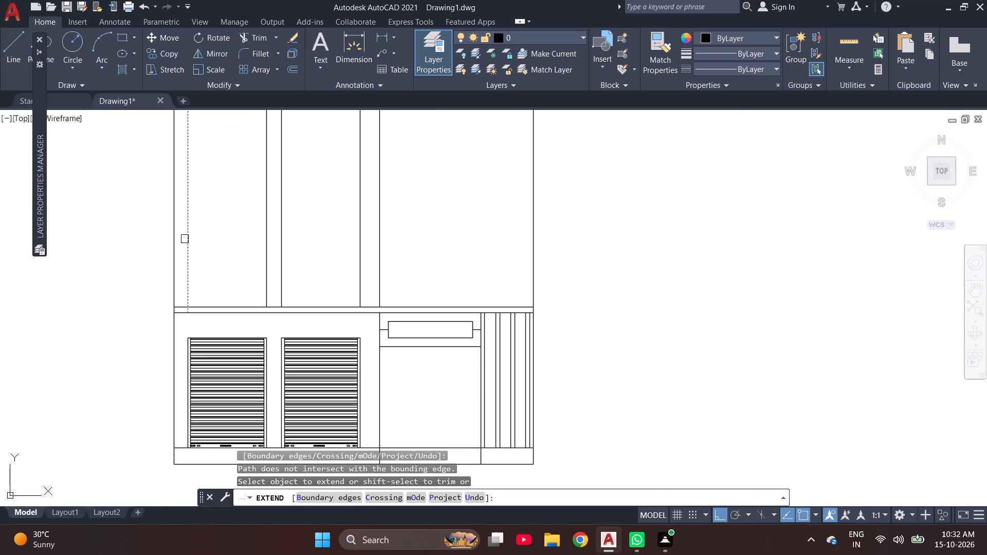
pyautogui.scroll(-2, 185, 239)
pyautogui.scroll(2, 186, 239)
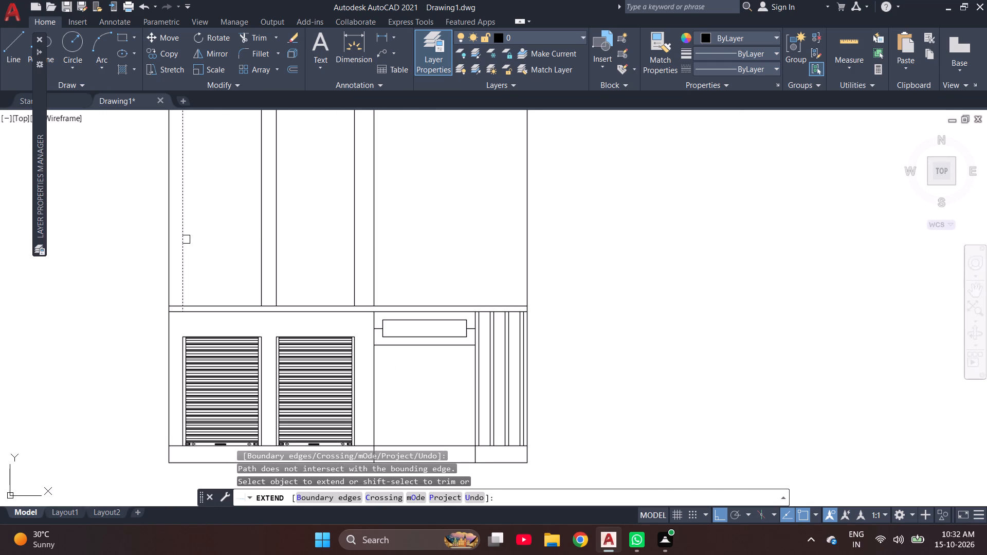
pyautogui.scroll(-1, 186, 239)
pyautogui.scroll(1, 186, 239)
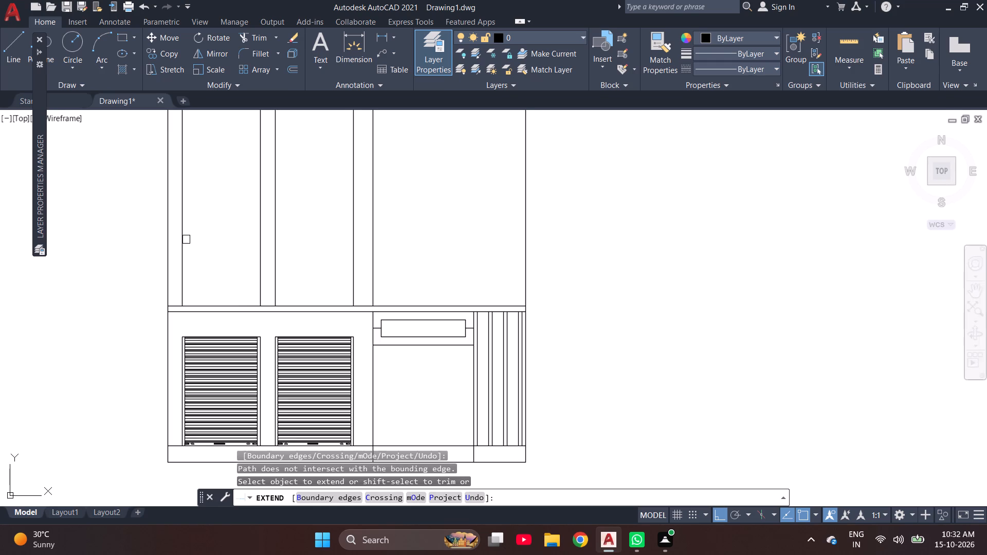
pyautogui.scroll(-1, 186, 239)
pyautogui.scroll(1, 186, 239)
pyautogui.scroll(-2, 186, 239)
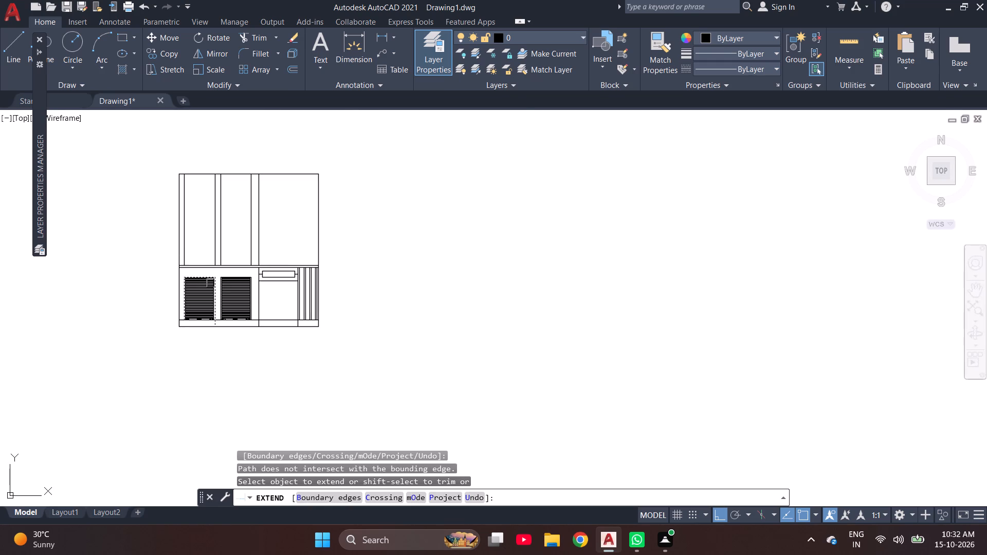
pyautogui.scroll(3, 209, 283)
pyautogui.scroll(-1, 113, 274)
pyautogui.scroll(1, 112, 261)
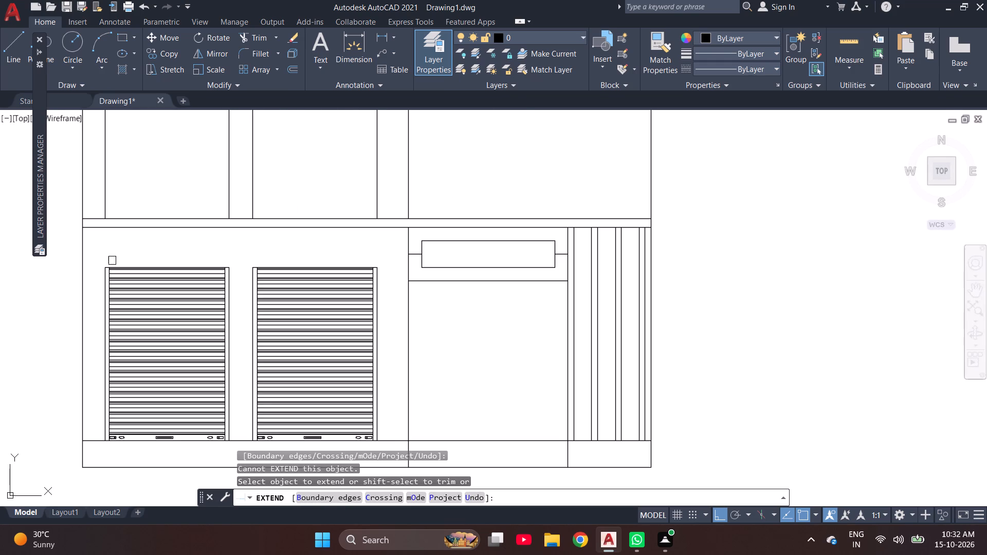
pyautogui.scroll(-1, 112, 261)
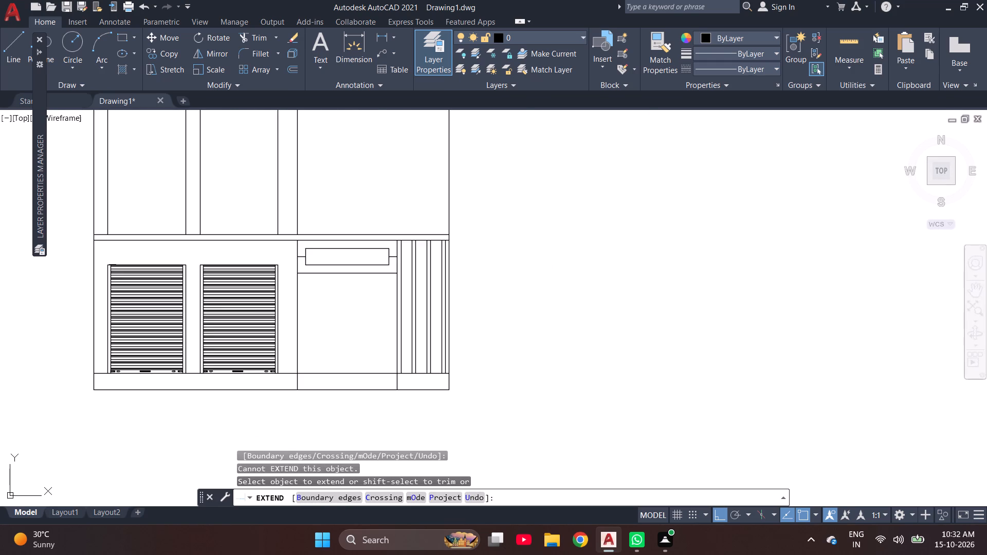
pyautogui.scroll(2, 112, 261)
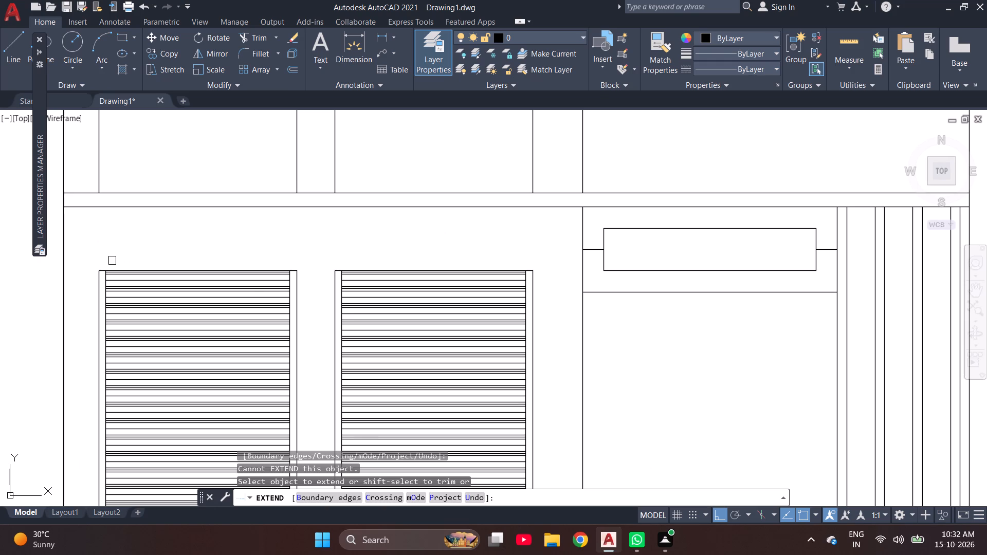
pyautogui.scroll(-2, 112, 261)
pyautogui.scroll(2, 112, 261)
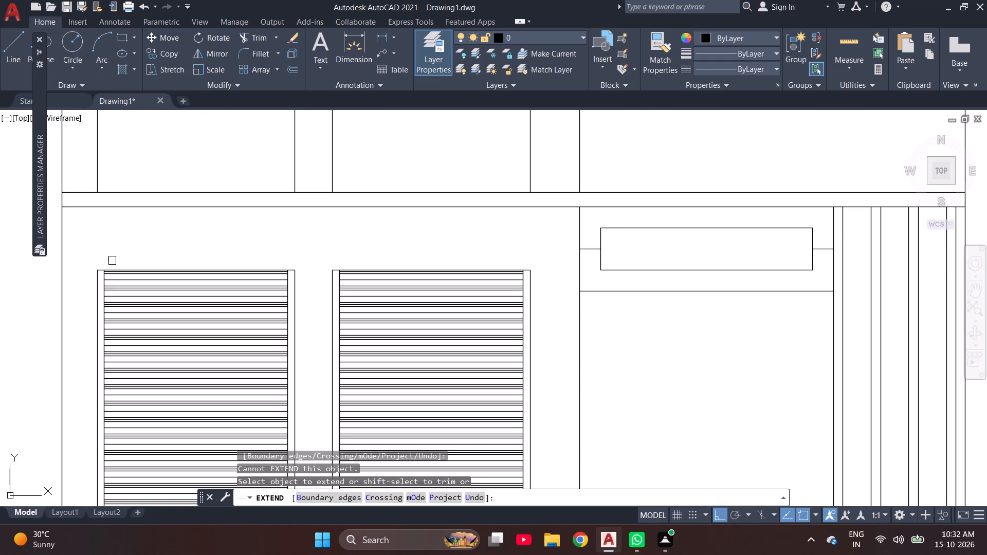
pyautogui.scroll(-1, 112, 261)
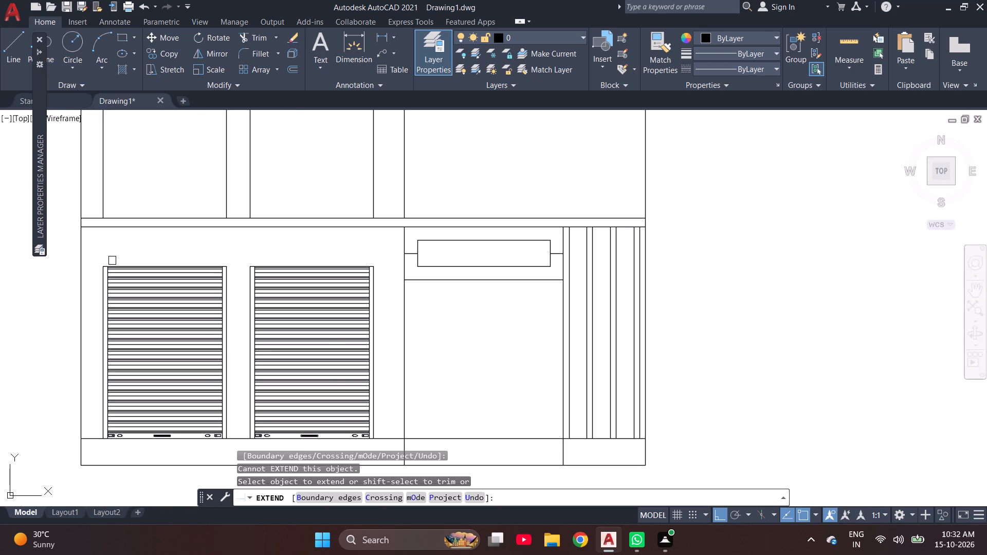
# Examine the two hatched bays, their bottom-strip details and the adjoining open section with vertical strips.
pyautogui.scroll(1, 112, 261)
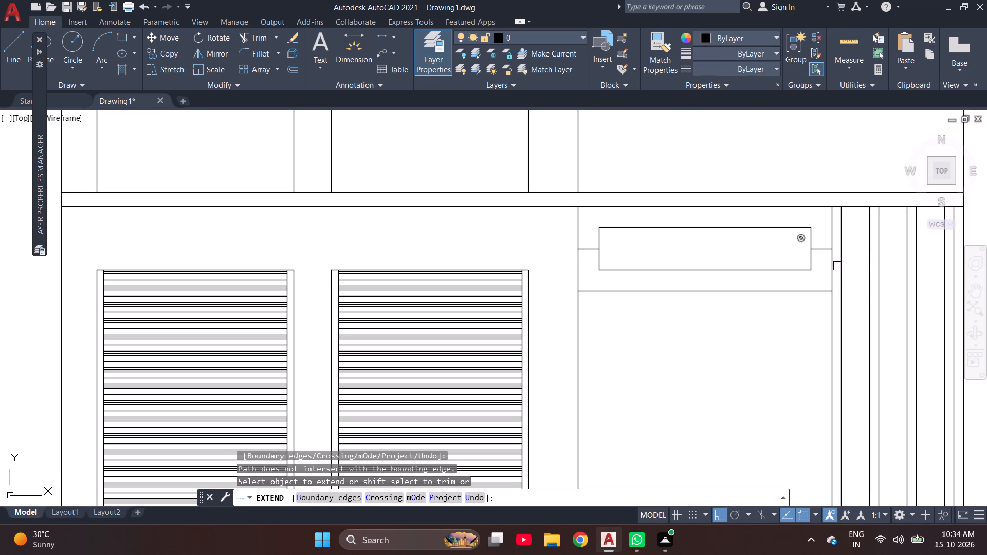
pyautogui.scroll(-2, 493, 302)
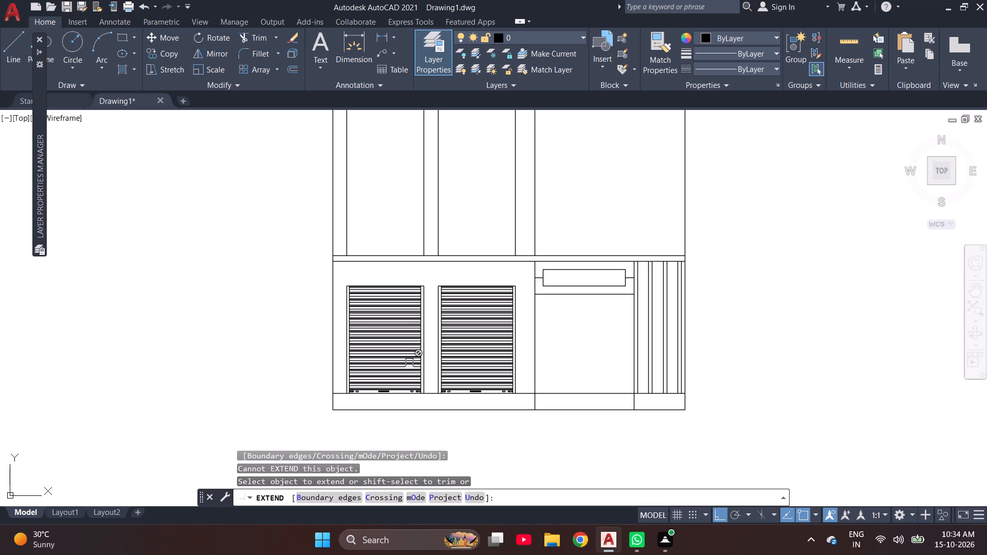
pyautogui.scroll(2, 409, 363)
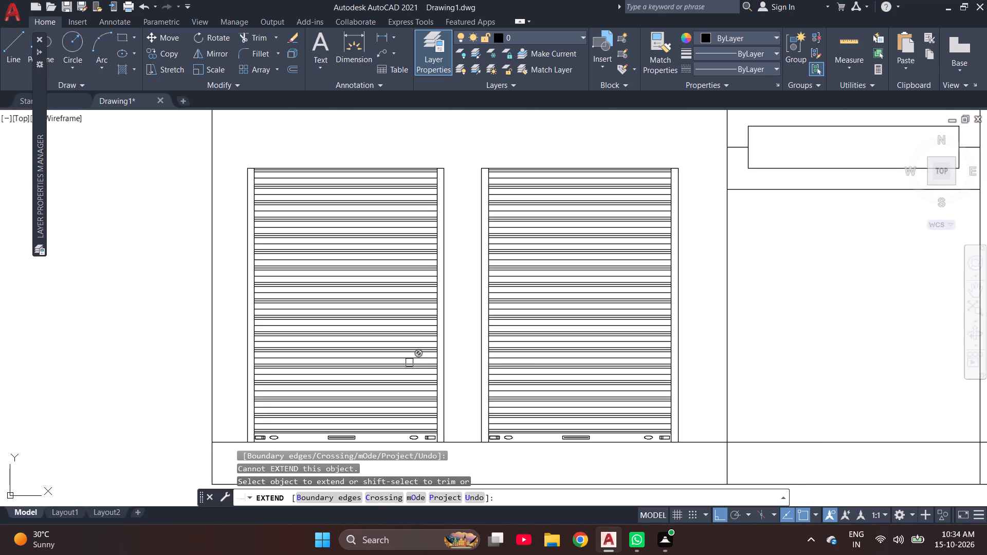
pyautogui.scroll(1, 409, 363)
pyautogui.scroll(-1, 455, 335)
pyautogui.scroll(-1, 343, 334)
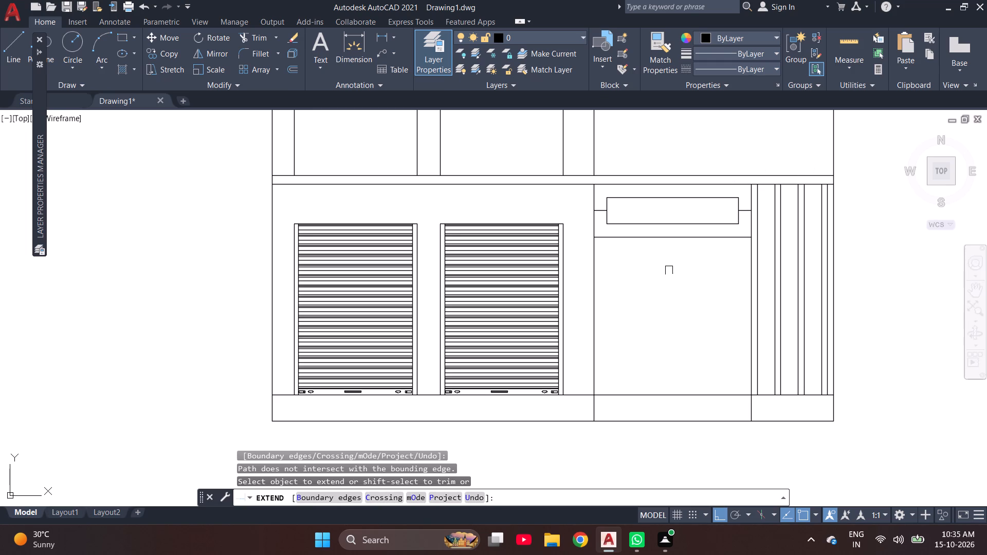
pyautogui.scroll(-1, 669, 271)
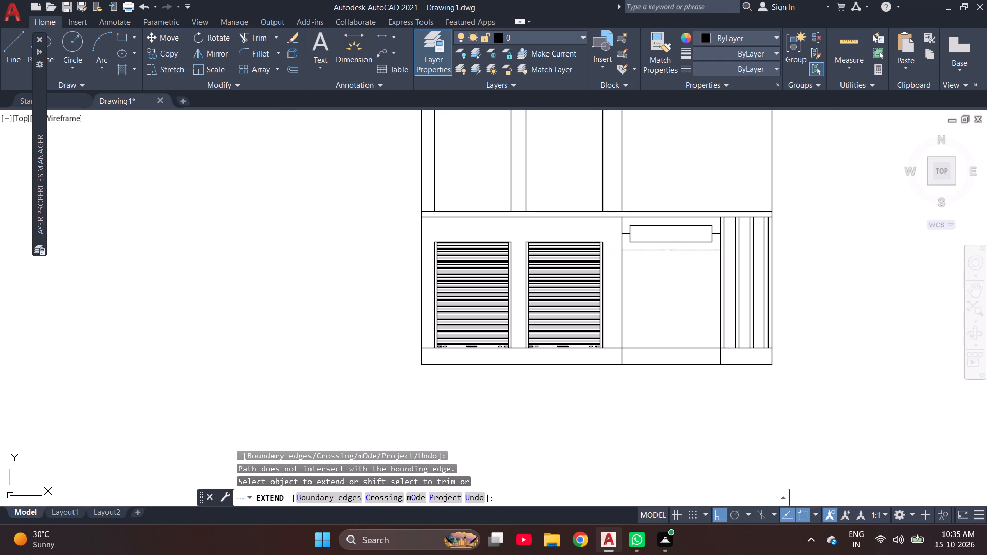
pyautogui.scroll(1, 653, 210)
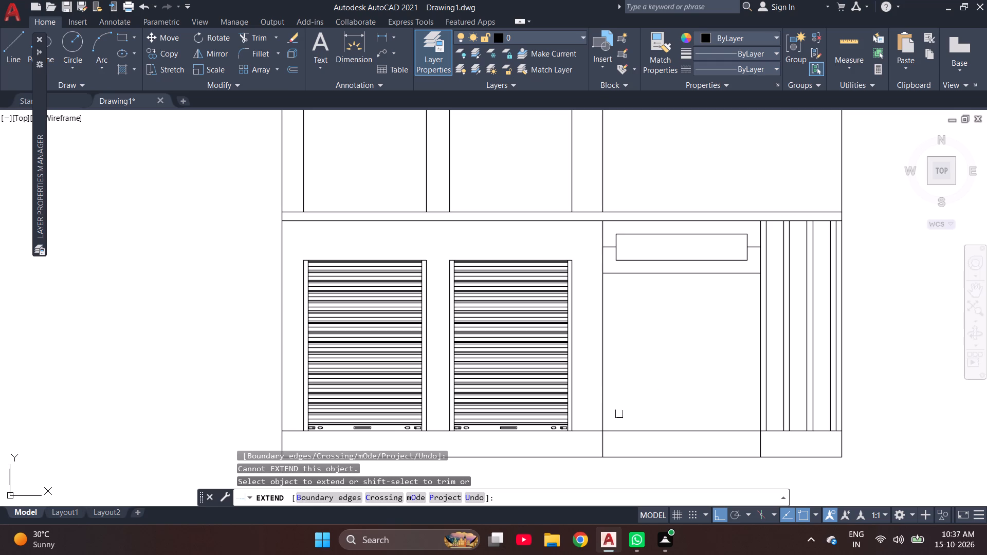
pyautogui.scroll(-1, 619, 414)
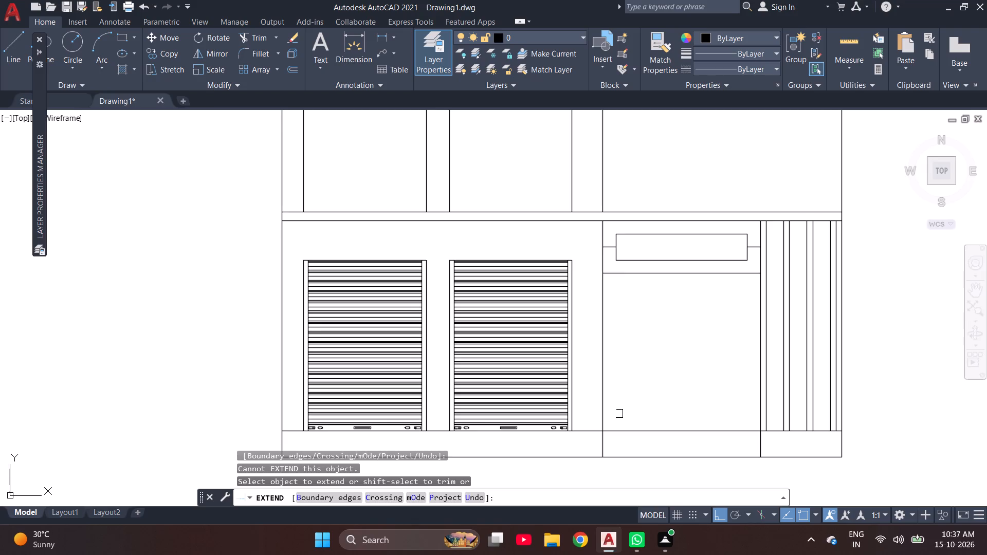
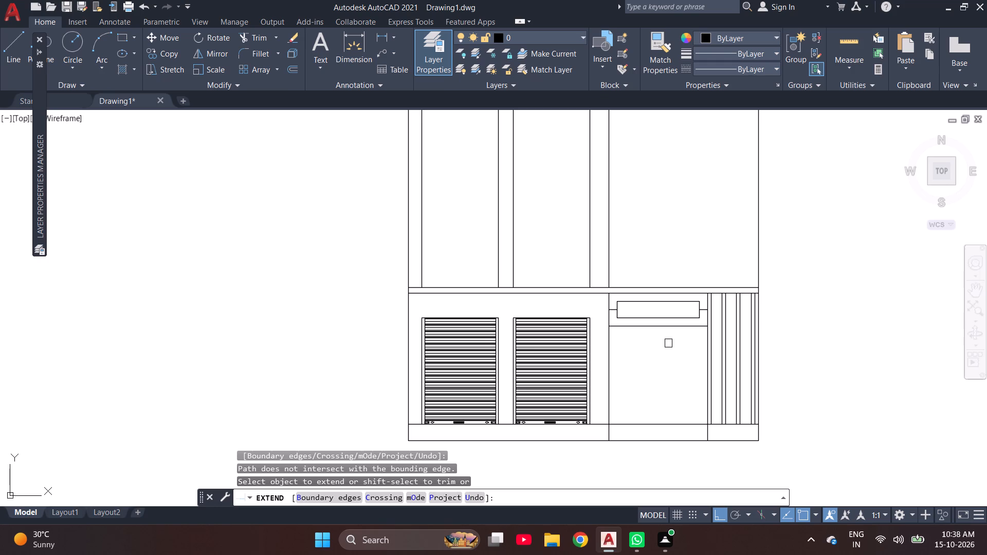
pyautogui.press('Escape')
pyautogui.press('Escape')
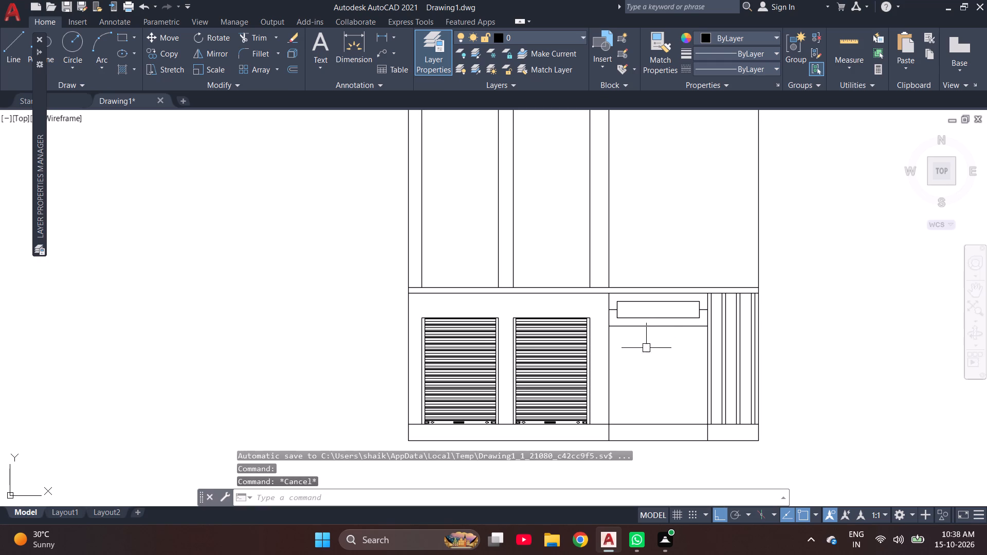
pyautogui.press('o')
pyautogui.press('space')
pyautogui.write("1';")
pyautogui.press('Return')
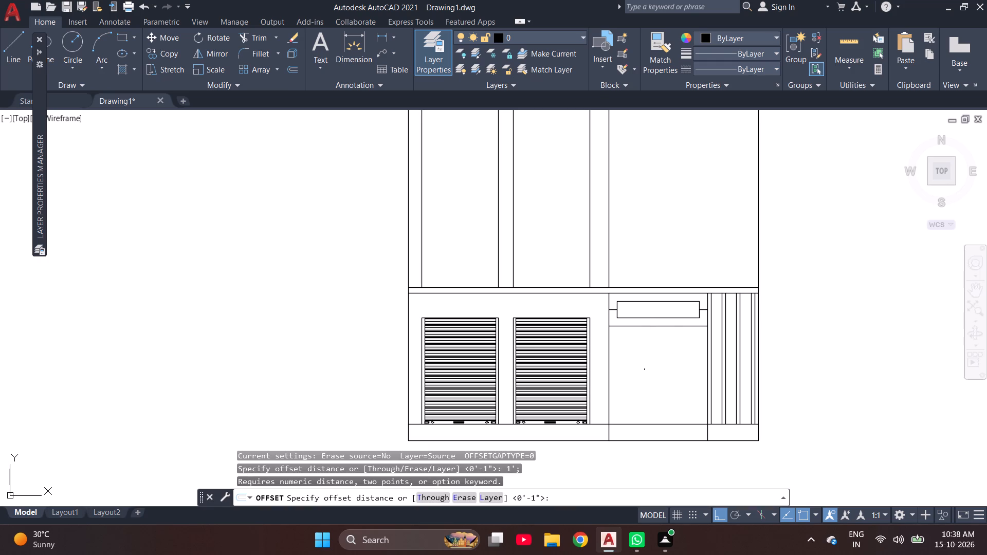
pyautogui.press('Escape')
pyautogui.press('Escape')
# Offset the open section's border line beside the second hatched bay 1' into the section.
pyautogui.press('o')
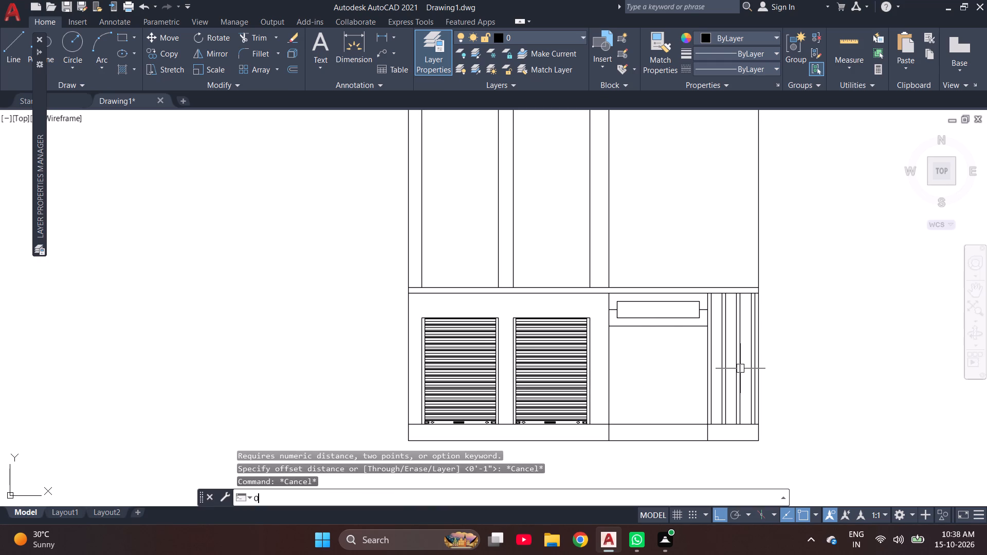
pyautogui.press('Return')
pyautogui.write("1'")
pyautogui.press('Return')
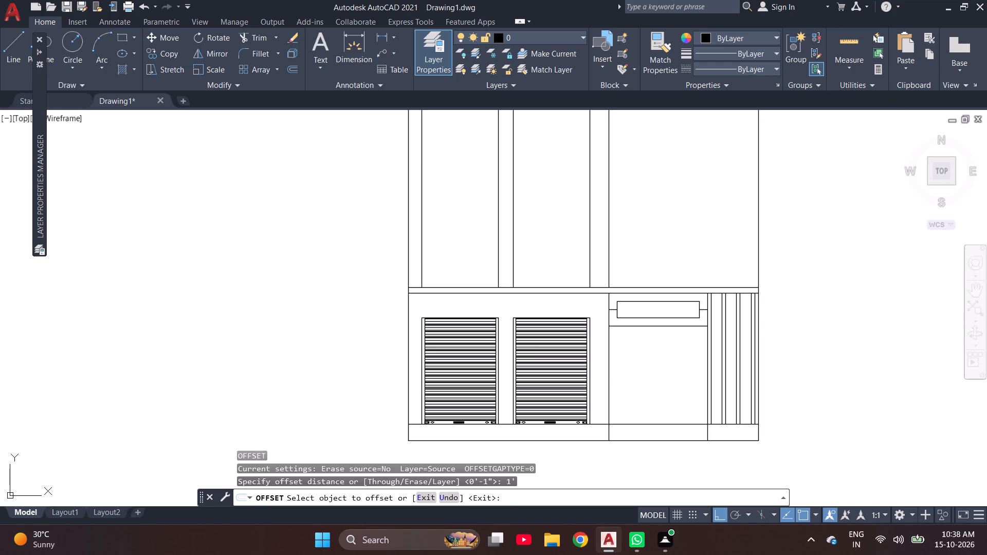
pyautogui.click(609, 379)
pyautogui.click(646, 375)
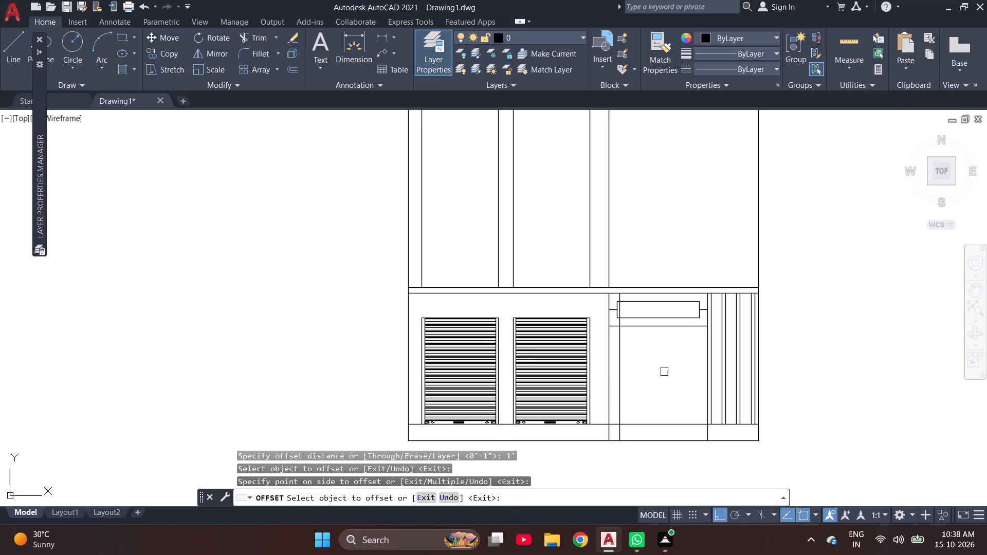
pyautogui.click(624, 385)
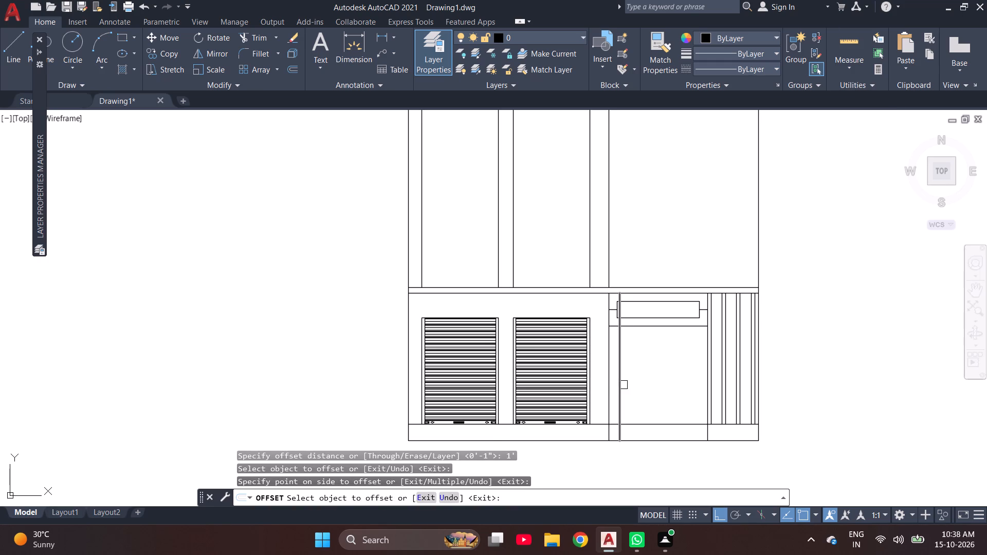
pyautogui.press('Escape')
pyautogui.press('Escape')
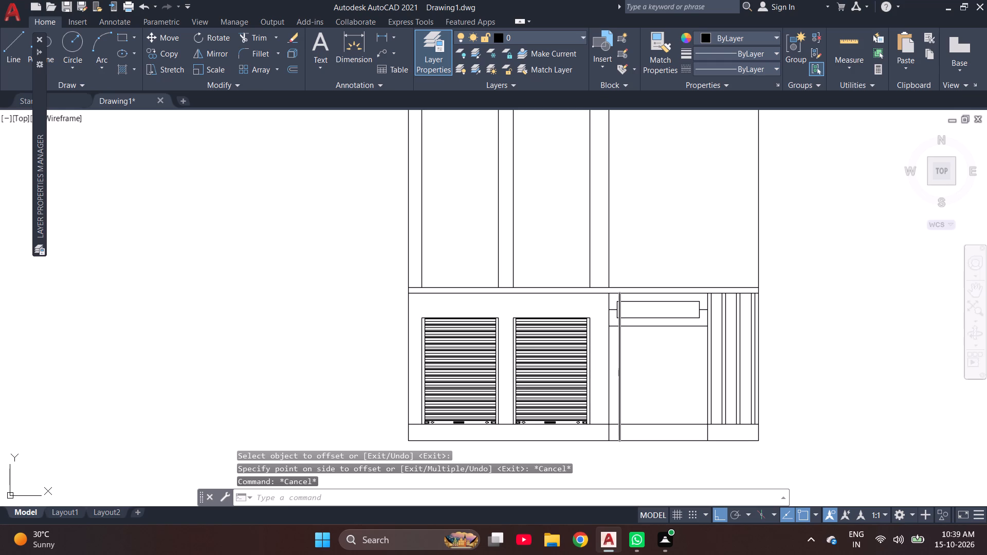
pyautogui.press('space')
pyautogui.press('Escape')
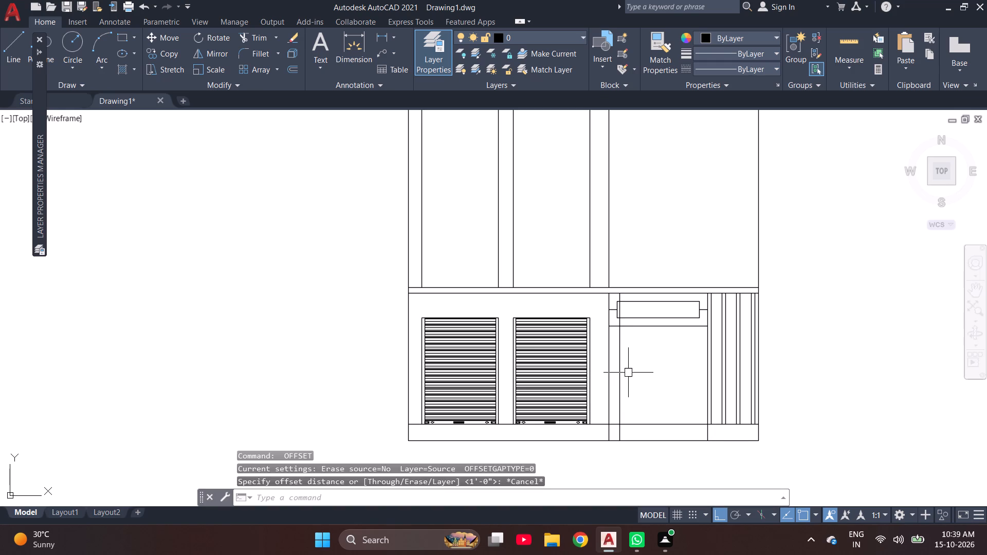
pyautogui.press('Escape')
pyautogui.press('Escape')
# Offset both vertical border lines of the open section 2' inward.
pyautogui.press('o')
pyautogui.press('Return')
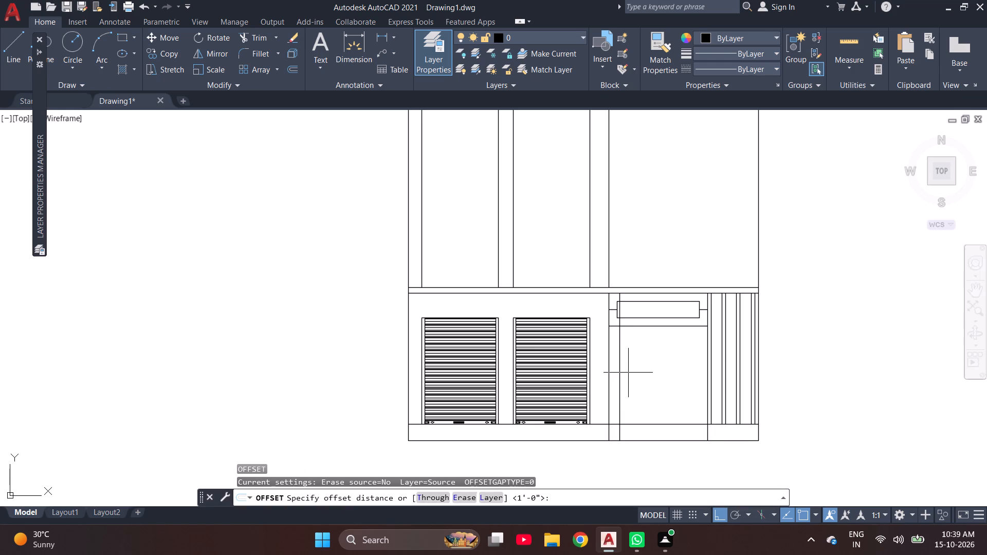
pyautogui.write("2'")
pyautogui.press('Return')
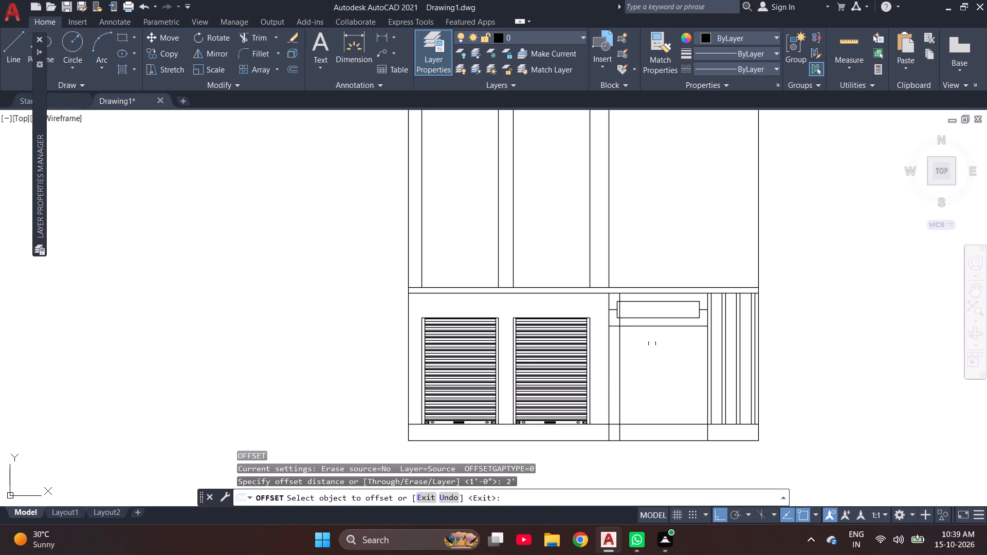
pyautogui.click(609, 397)
pyautogui.moveTo(645, 387); pyautogui.dragTo(649, 386)
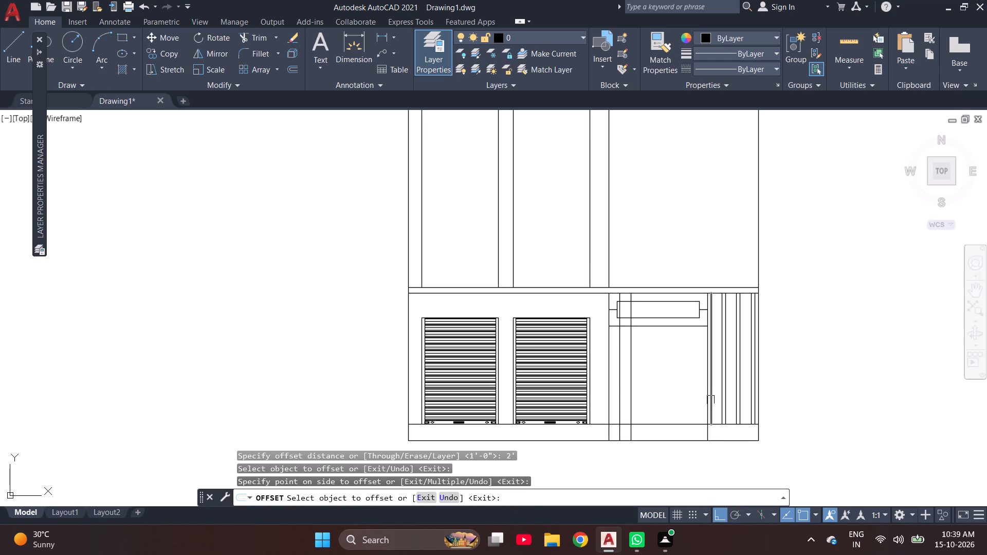
pyautogui.scroll(1, 700, 391)
pyautogui.click(709, 382)
pyautogui.click(677, 391)
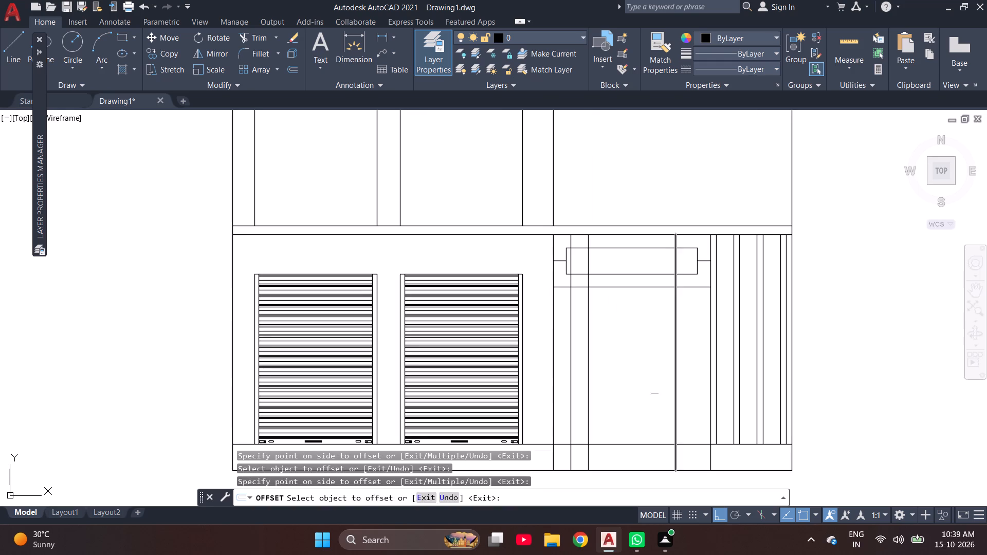
pyautogui.press('Escape')
pyautogui.press('Escape')
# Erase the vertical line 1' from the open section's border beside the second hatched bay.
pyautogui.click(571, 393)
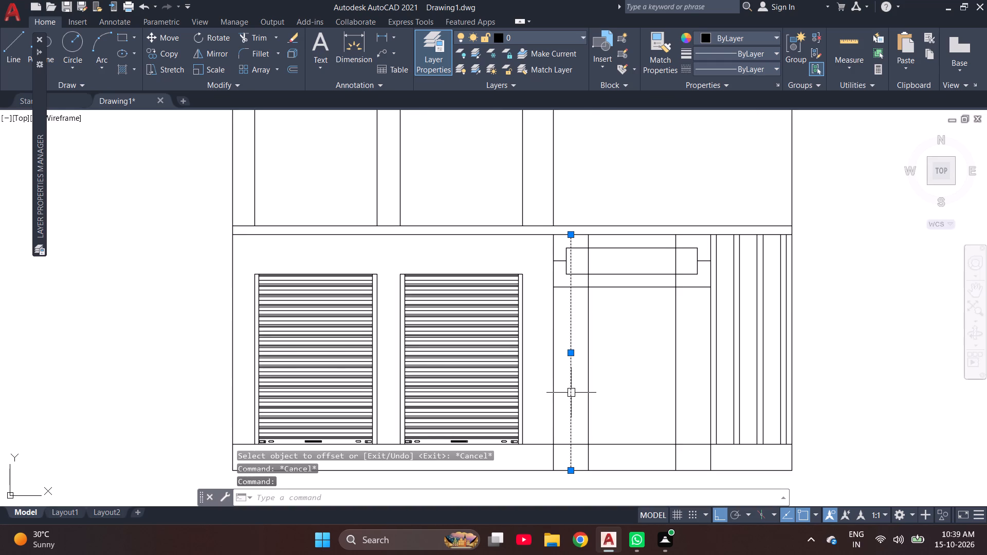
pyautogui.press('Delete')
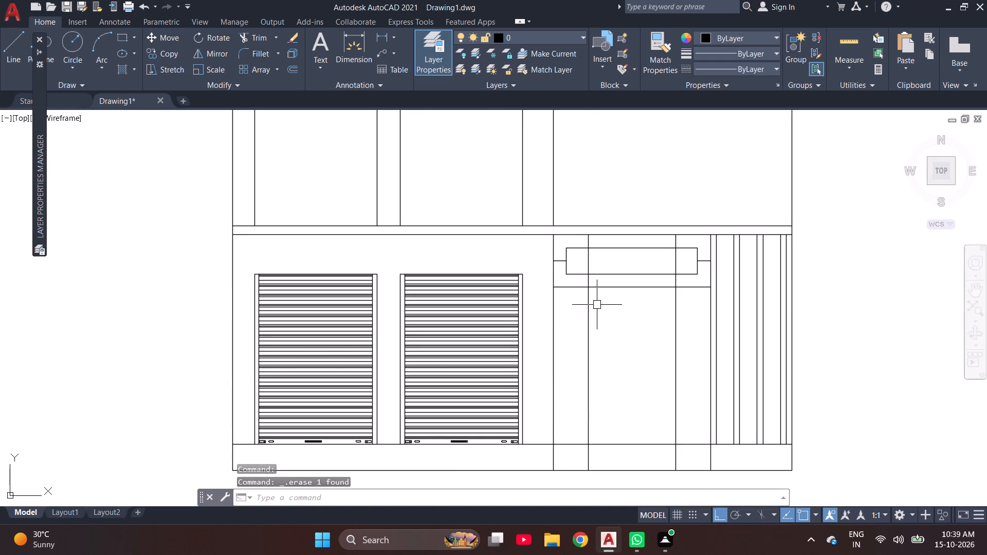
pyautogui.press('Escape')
# Trim the two inner vertical lines above the horizontal line below the small rectangle, including their parts inside the rectangle.
pyautogui.write('TR')
pyautogui.press('space')
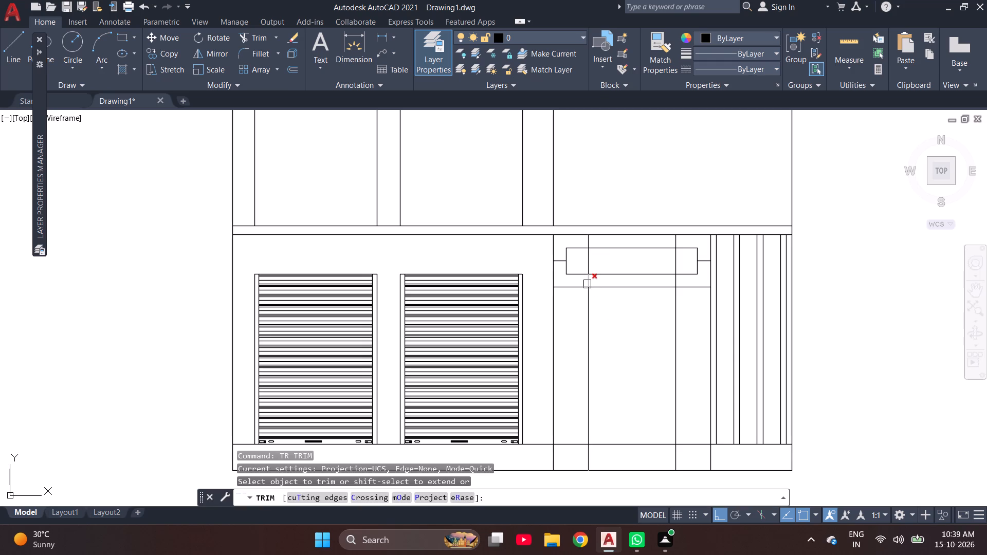
pyautogui.scroll(1, 587, 284)
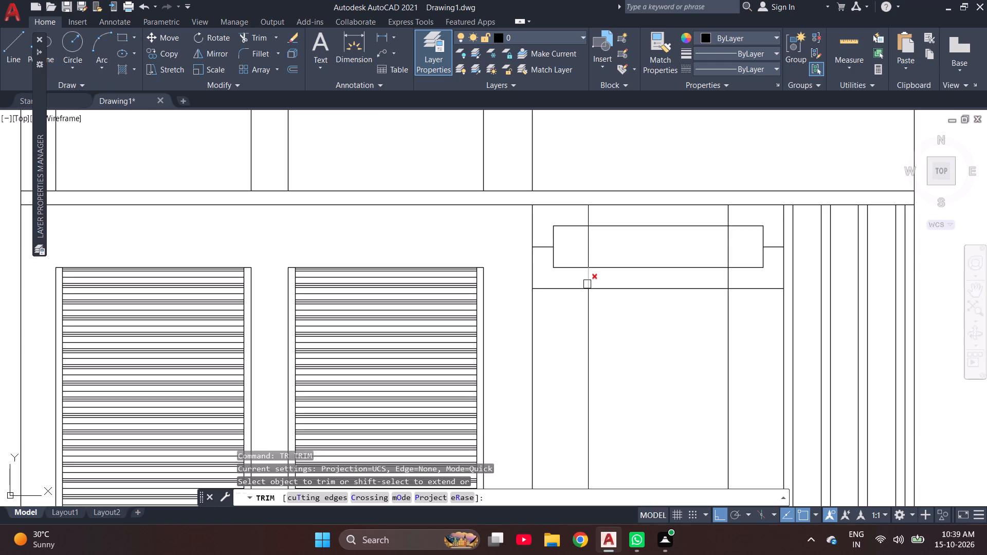
pyautogui.click(589, 249)
pyautogui.click(590, 212)
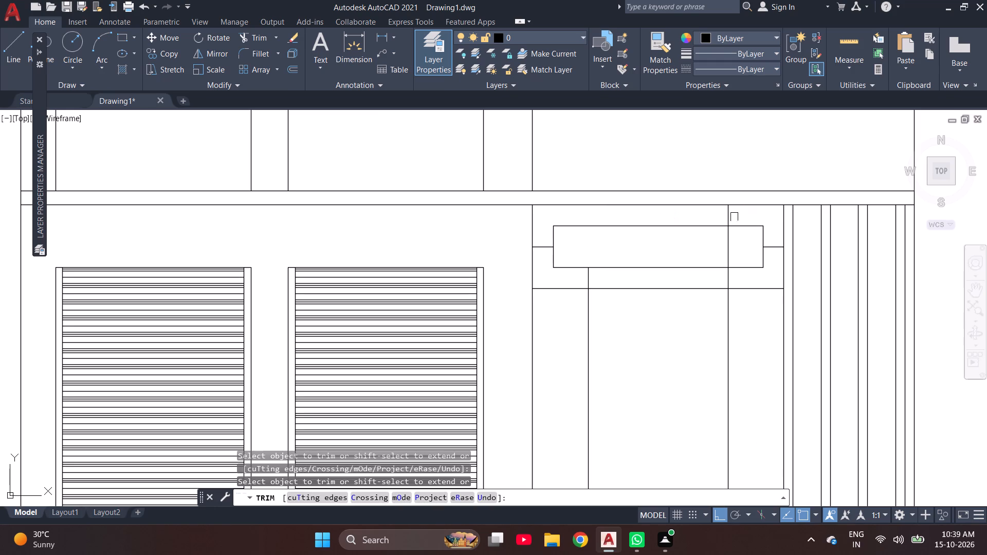
pyautogui.click(734, 217)
pyautogui.click(730, 217)
pyautogui.click(728, 285)
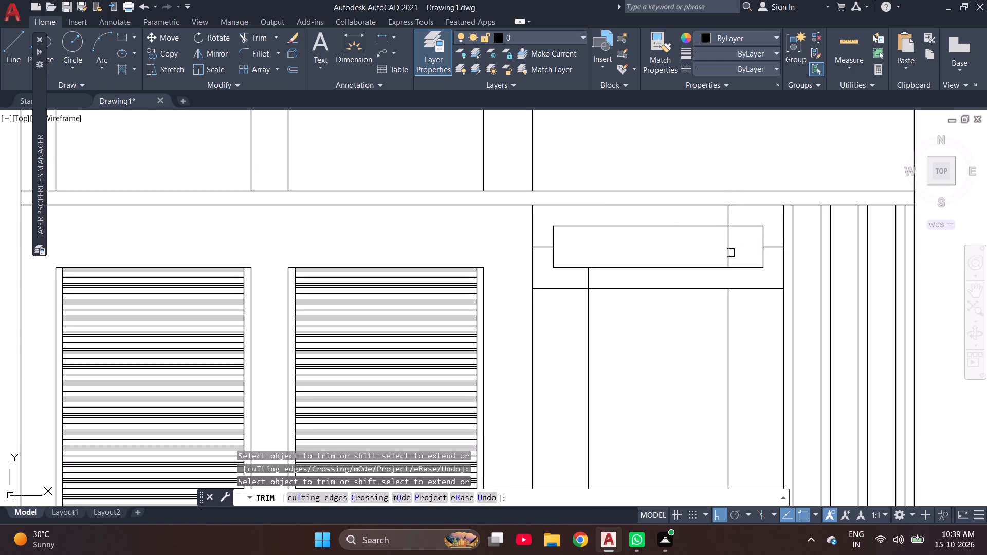
pyautogui.click(730, 253)
pyautogui.click(724, 219)
pyautogui.click(590, 280)
pyautogui.press('Escape')
pyautogui.press('Escape')
pyautogui.press('Escape')
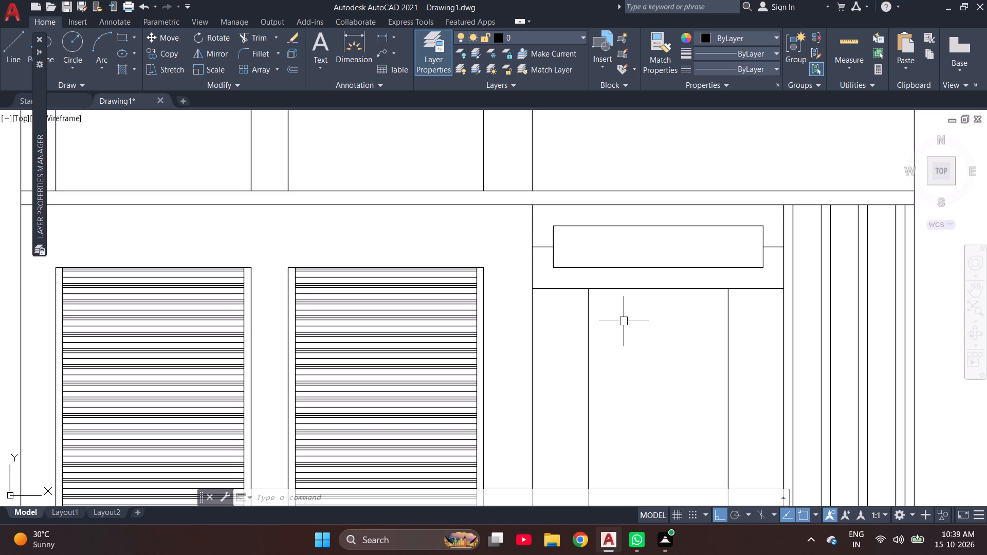
# Offset the horizontal line below the small rectangle 1' downward.
pyautogui.write("O 1'")
pyautogui.press('Return')
pyautogui.click(631, 290)
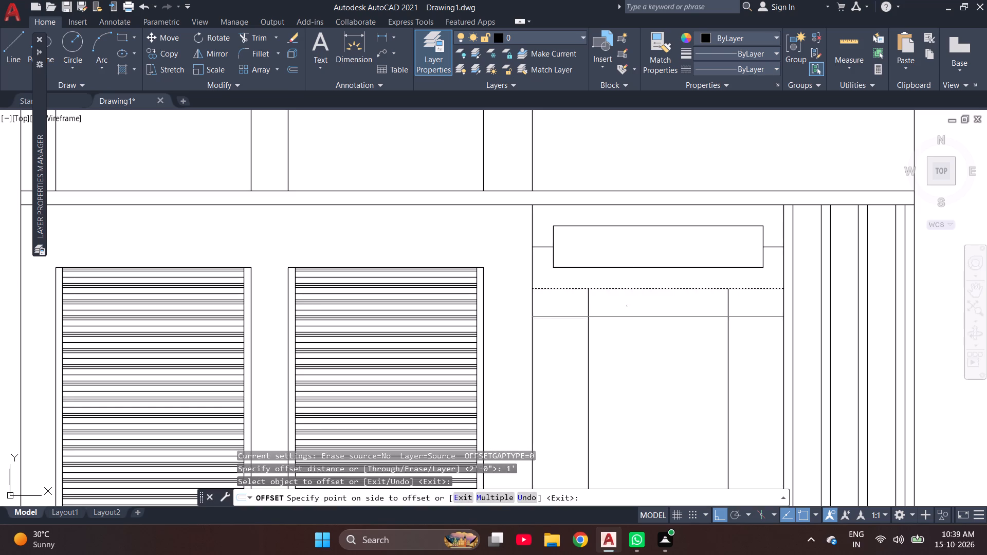
pyautogui.click(625, 316)
pyautogui.press('Escape')
pyautogui.press('Escape')
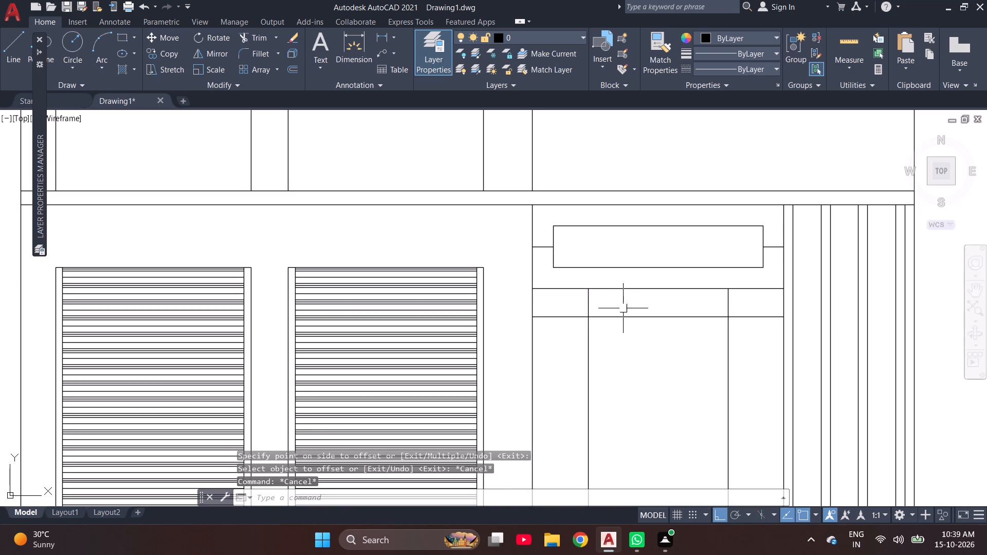
# Offset the new horizontal line across the open section 2" downward.
pyautogui.write('O')
pyautogui.press('space')
pyautogui.write("0'")
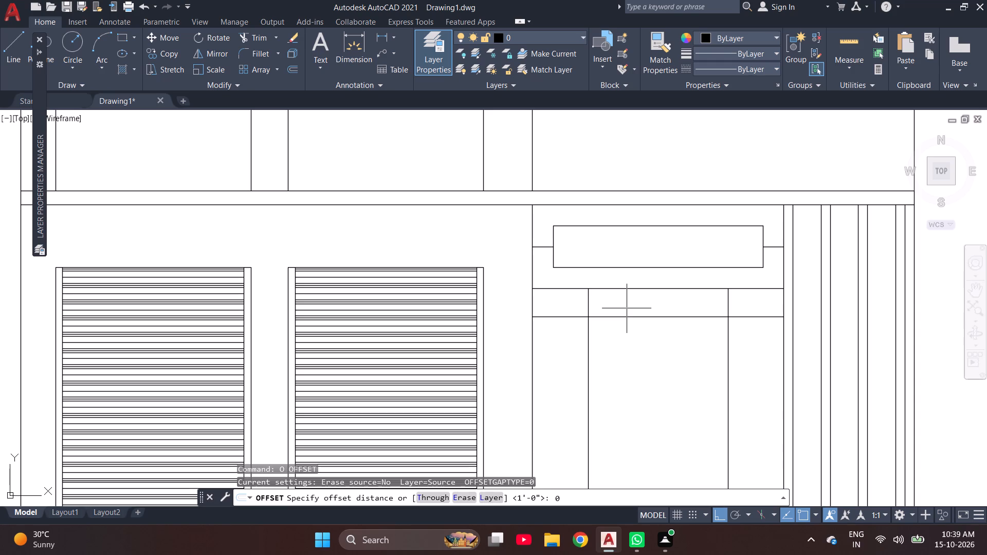
pyautogui.press('2')
pyautogui.hotkey('shift', '"')
pyautogui.press('Return')
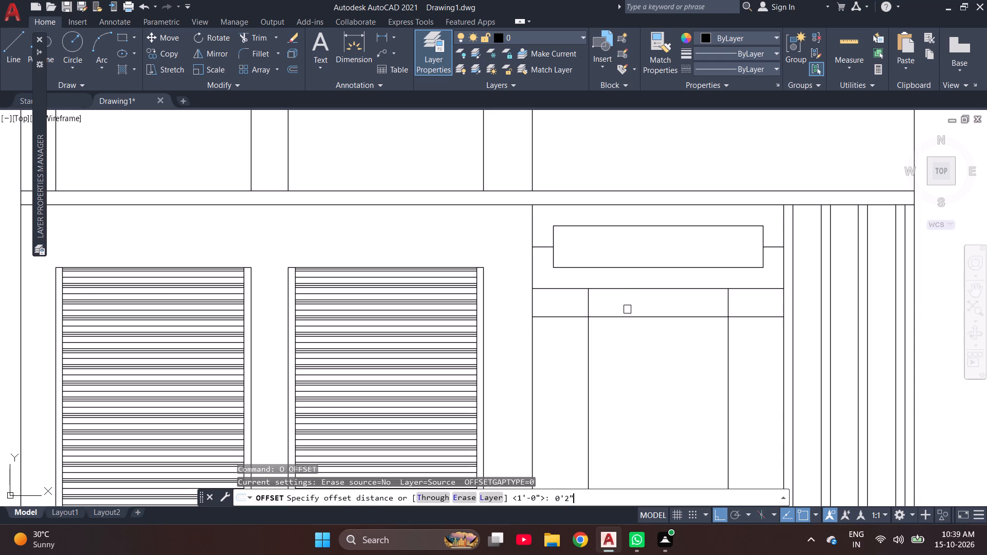
pyautogui.click(624, 318)
pyautogui.click(624, 341)
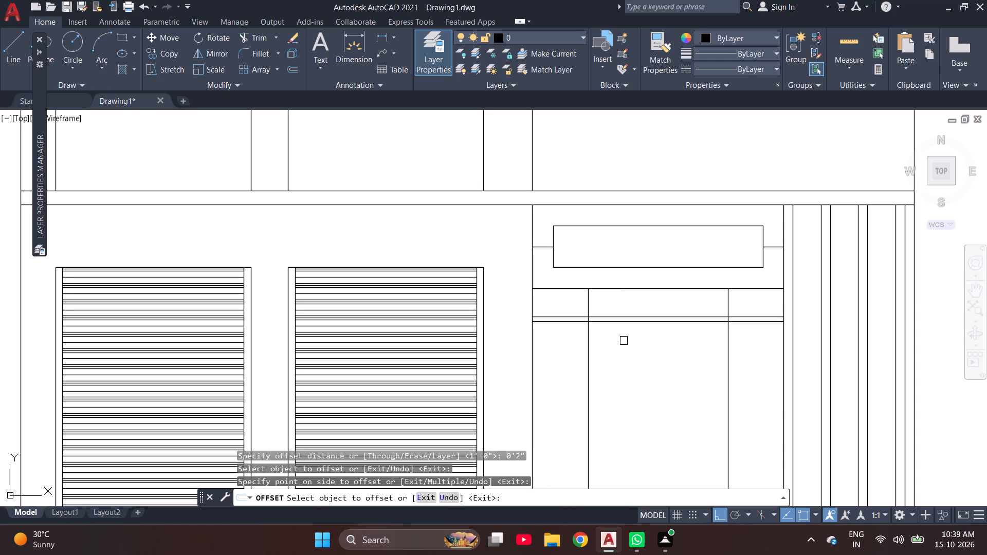
pyautogui.press('Escape')
pyautogui.press('Escape')
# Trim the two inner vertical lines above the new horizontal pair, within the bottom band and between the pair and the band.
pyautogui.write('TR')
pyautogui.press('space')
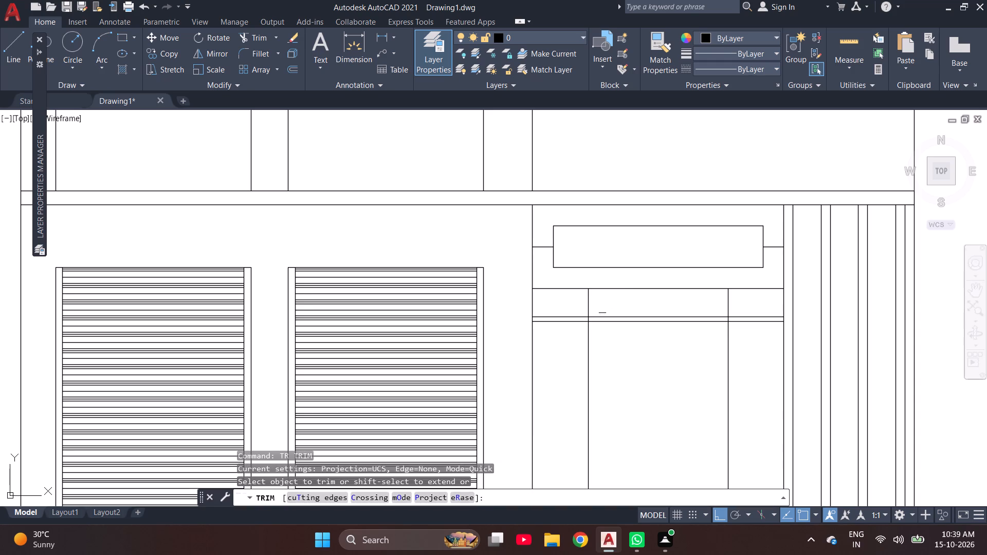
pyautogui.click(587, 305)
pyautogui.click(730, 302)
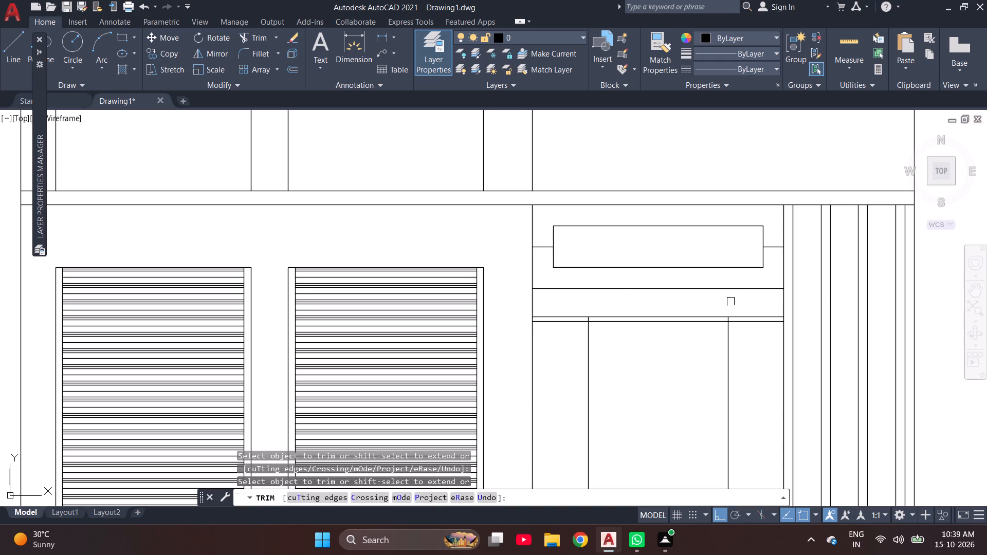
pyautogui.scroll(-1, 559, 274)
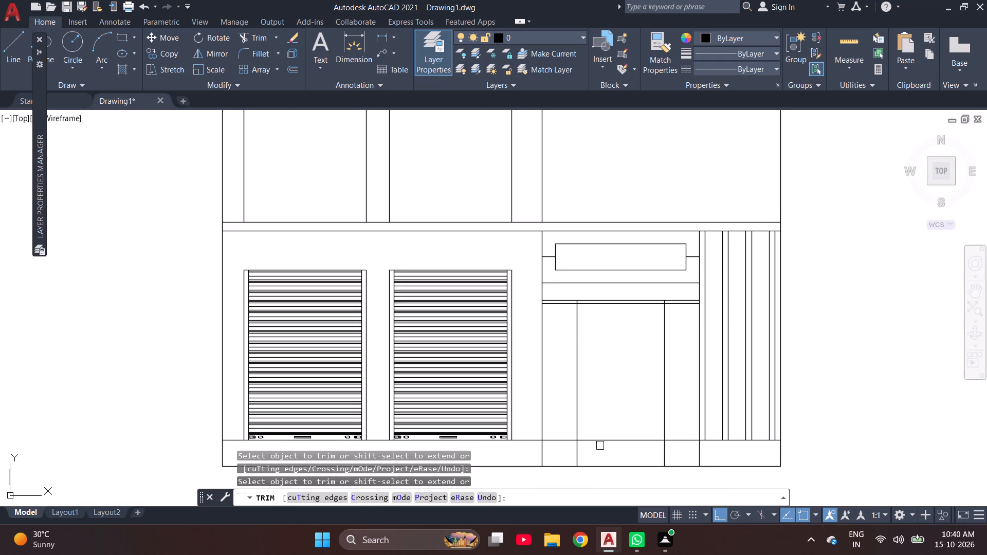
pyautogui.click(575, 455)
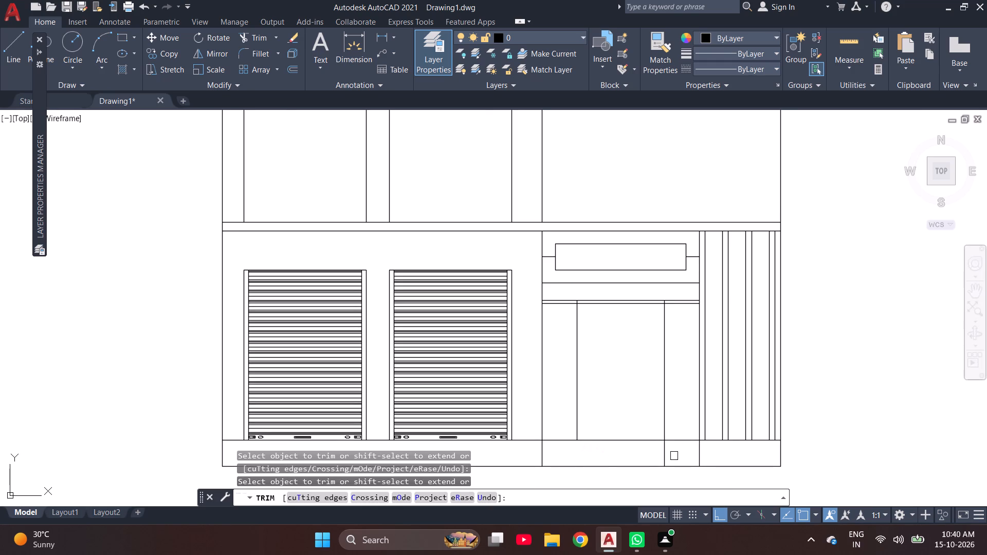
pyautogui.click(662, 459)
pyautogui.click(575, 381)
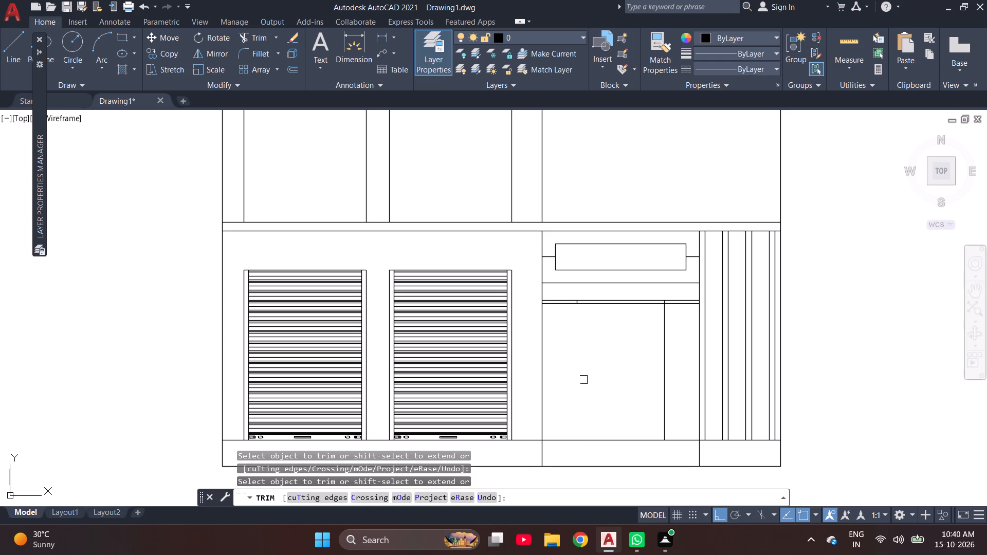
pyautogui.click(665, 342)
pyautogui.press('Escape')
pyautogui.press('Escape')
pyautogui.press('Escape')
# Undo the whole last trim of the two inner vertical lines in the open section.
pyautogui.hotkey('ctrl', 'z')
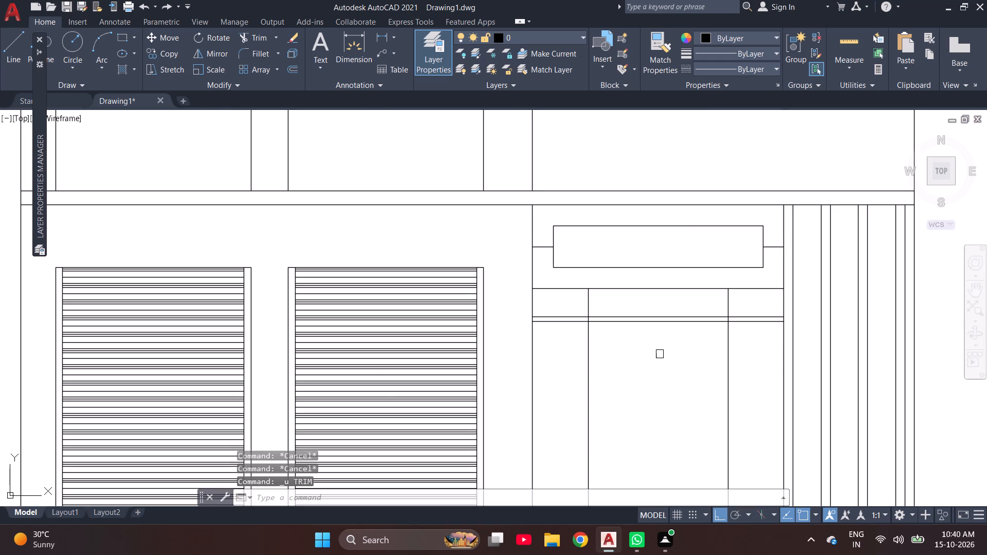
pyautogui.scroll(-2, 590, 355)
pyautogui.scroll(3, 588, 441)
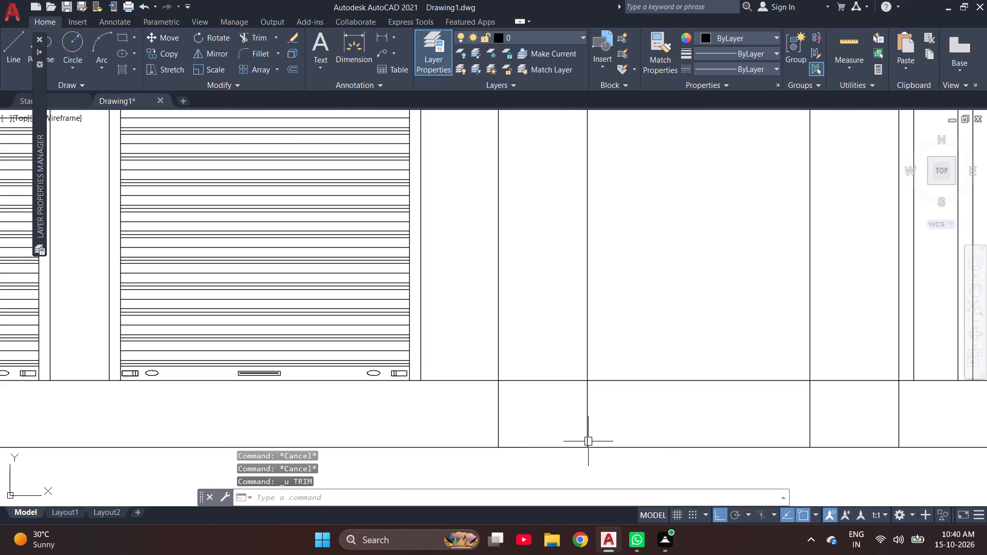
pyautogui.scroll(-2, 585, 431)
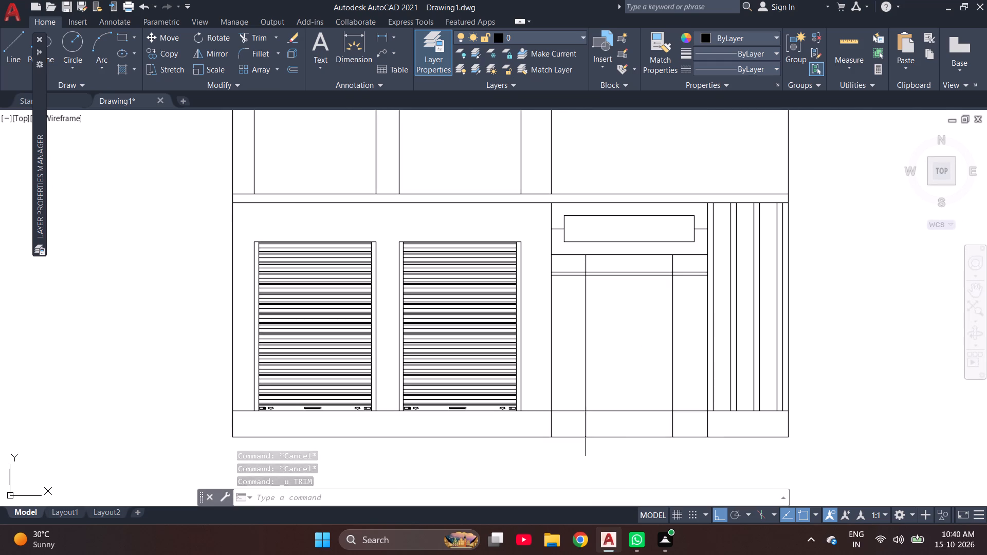
# Offset the open section's left boundary line 1'5" inward.
pyautogui.press('Escape')
pyautogui.press('Escape')
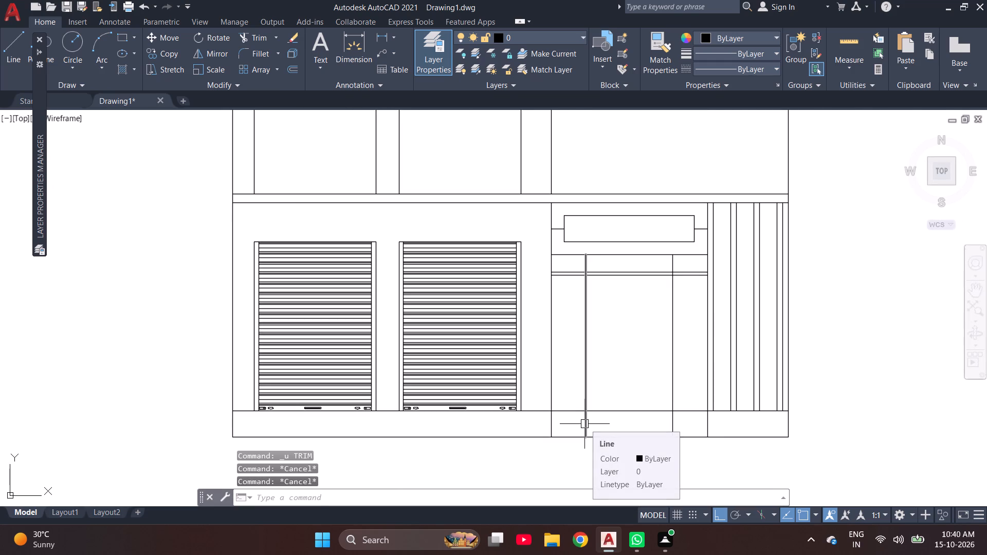
pyautogui.press('o')
pyautogui.press('Return')
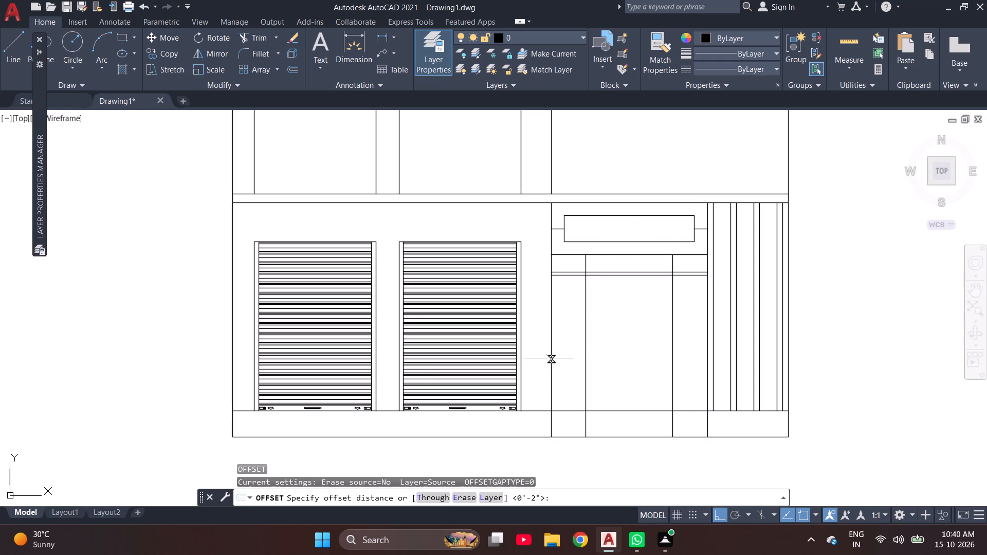
pyautogui.write('1\'5"')
pyautogui.press('Return')
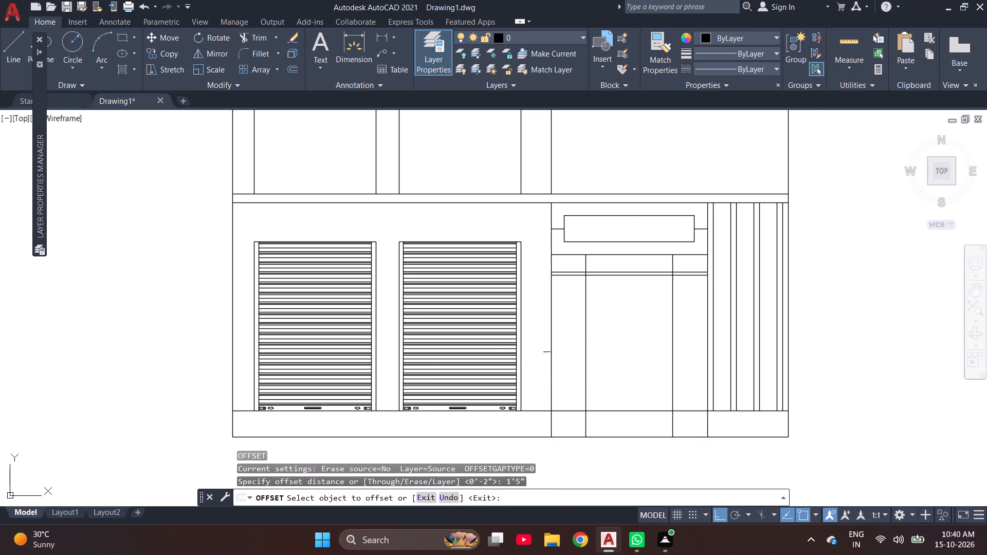
pyautogui.click(553, 328)
pyautogui.click(578, 325)
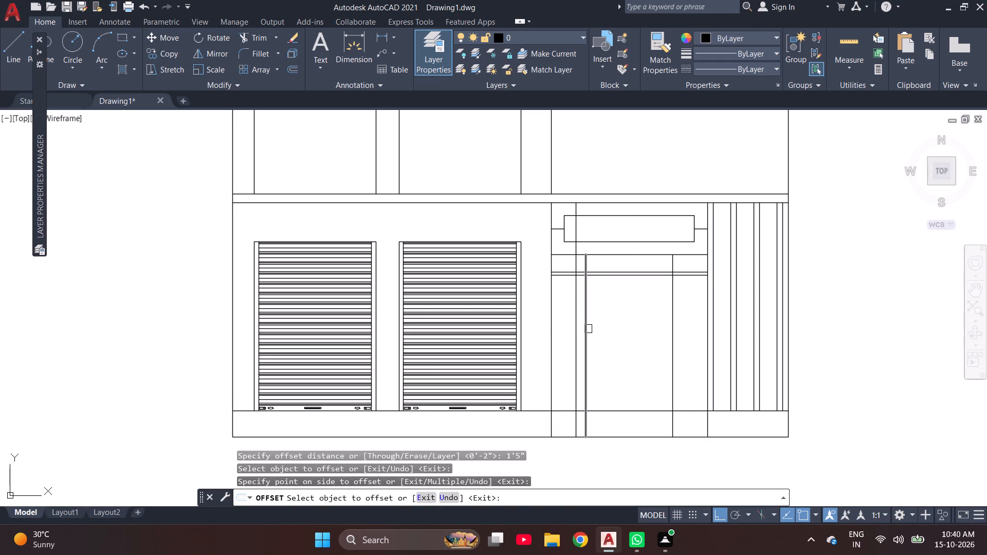
pyautogui.click(588, 329)
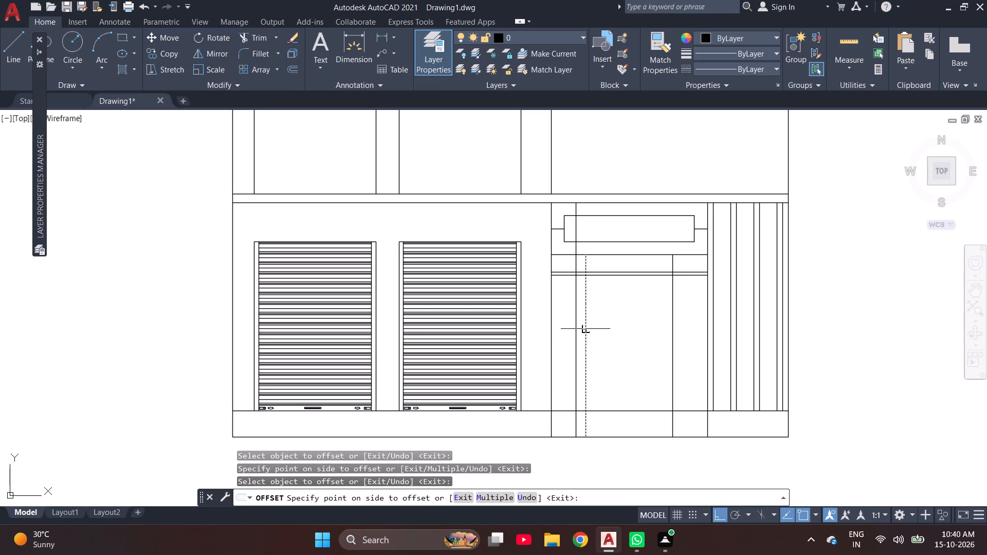
pyautogui.press('Escape')
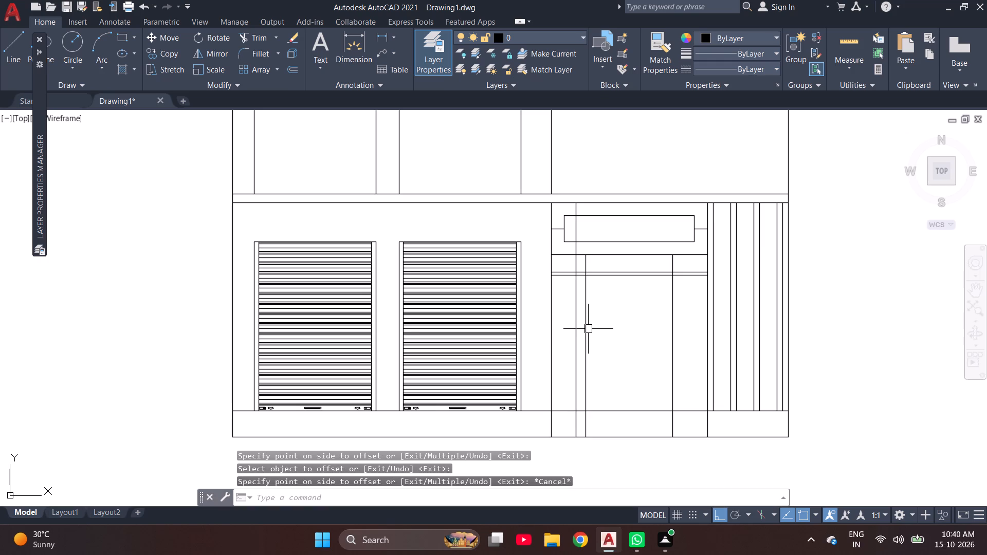
# Erase the old left inner vertical line that starts at the horizontal line below the small rectangle.
pyautogui.press('Delete')
pyautogui.click(585, 326)
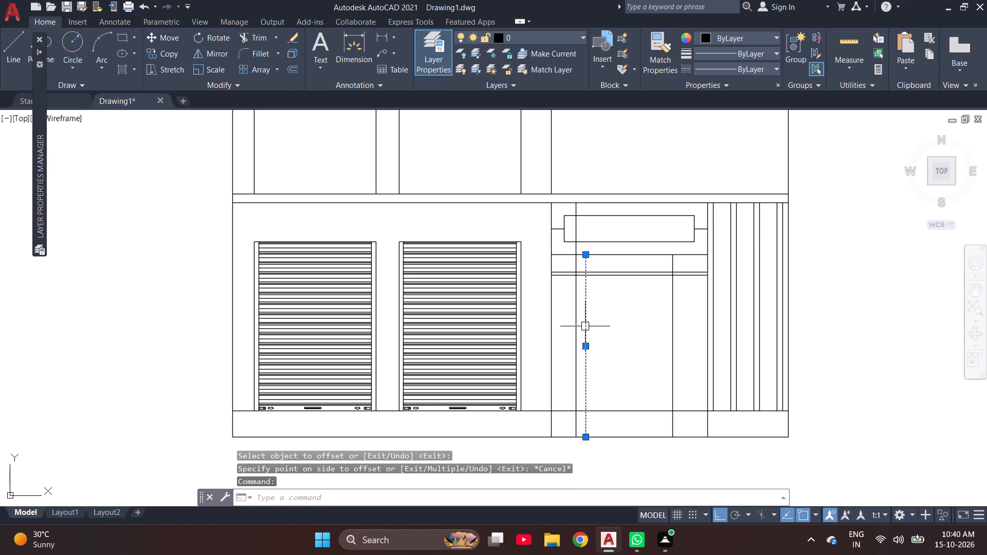
pyautogui.press('Delete')
pyautogui.press('Escape')
# Offset the open section's right boundary line 1'5" inward.
pyautogui.write("O 1'")
pyautogui.write('5"')
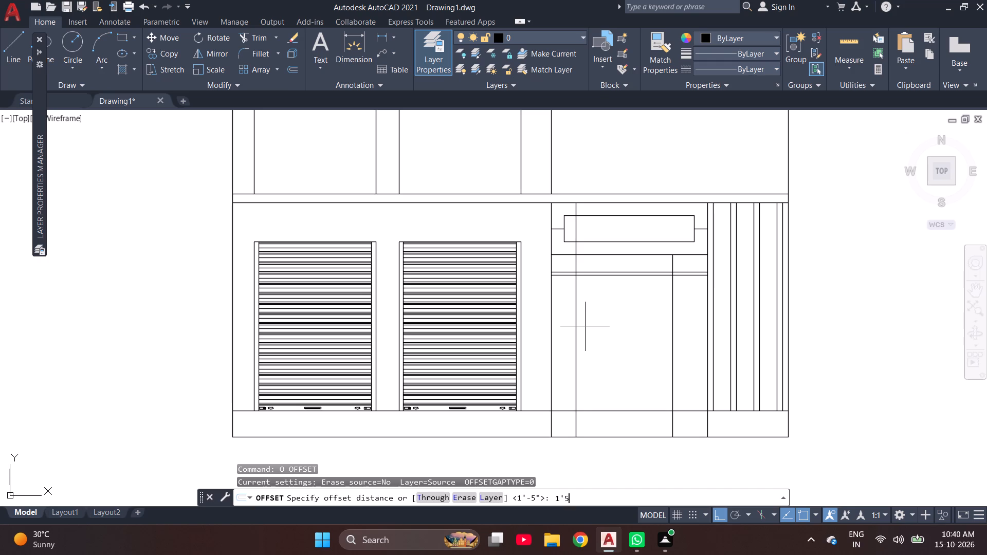
pyautogui.press('Return')
pyautogui.click(707, 352)
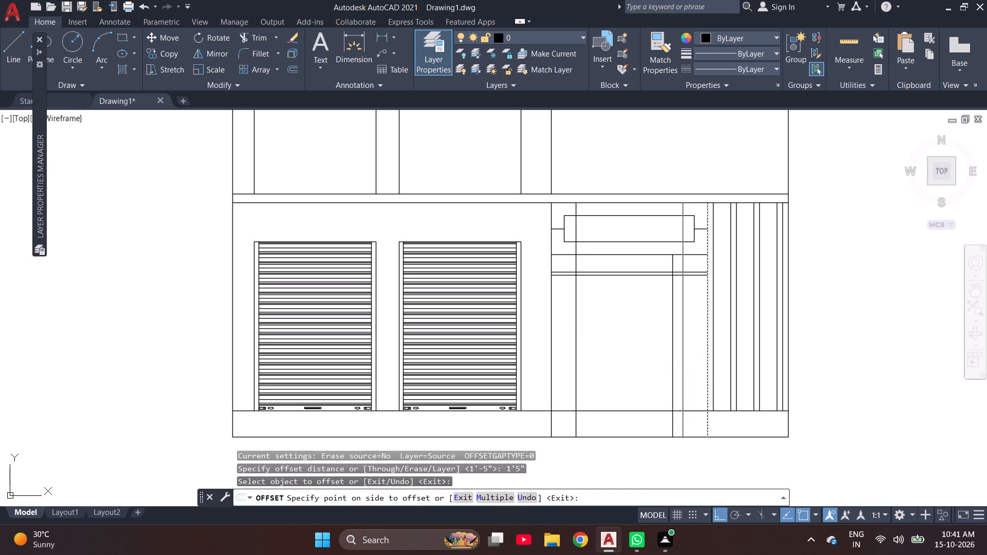
pyautogui.click(694, 362)
pyautogui.press('Escape')
pyautogui.press('Escape')
# Erase the old right inner vertical line that starts at the horizontal line below the small rectangle.
pyautogui.click(668, 364)
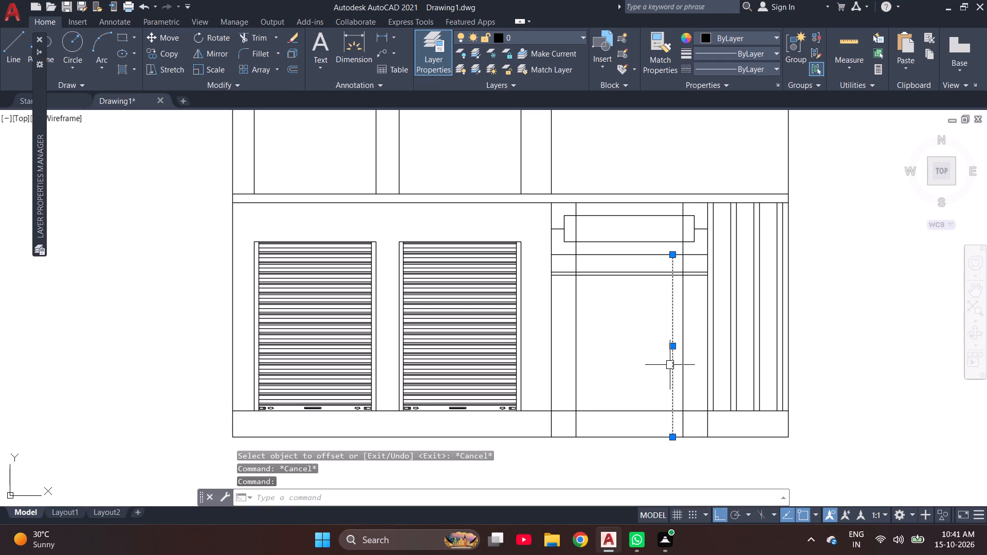
pyautogui.press('Delete')
pyautogui.press('Escape')
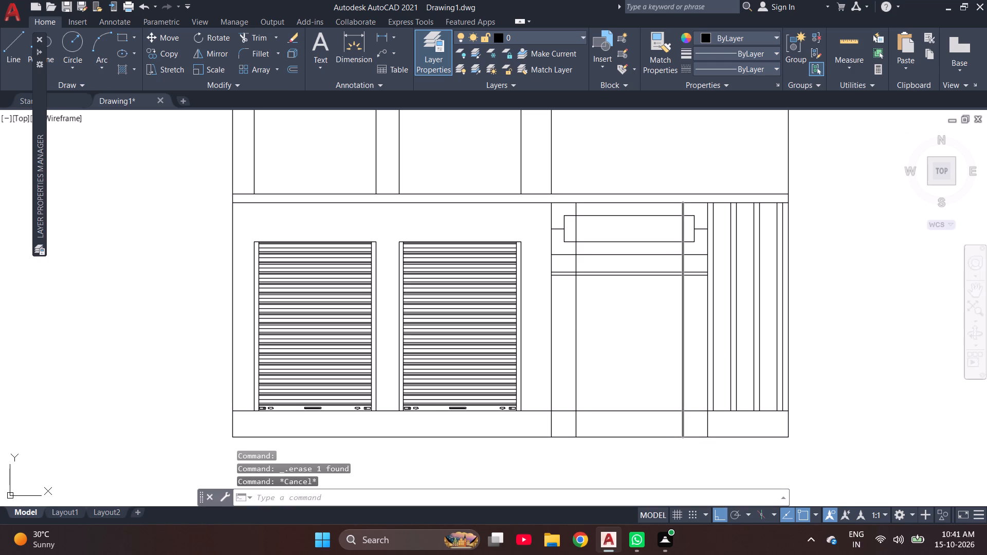
pyautogui.press('Escape')
pyautogui.press('Escape')
pyautogui.press('Escape')
pyautogui.press('Escape')
pyautogui.press('Escape')
pyautogui.press('Escape')
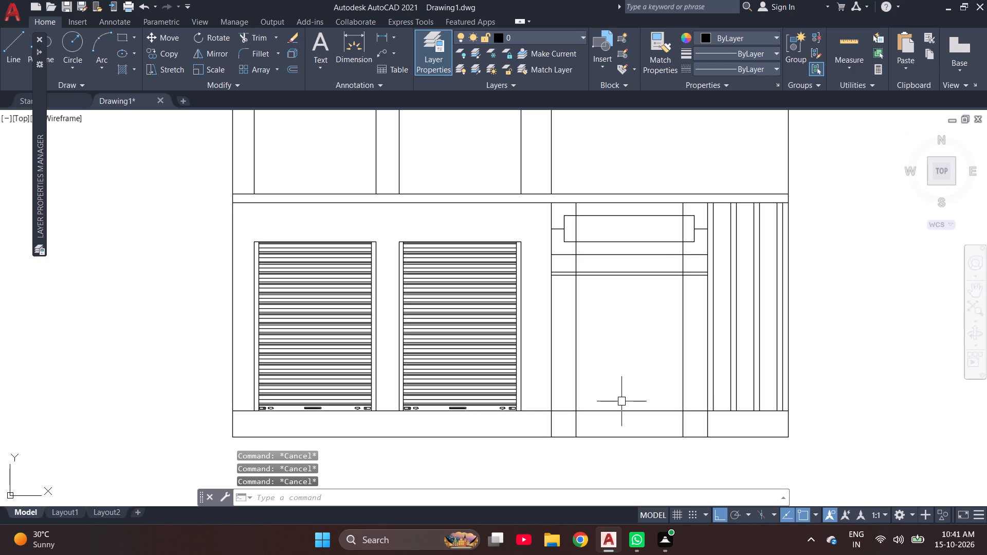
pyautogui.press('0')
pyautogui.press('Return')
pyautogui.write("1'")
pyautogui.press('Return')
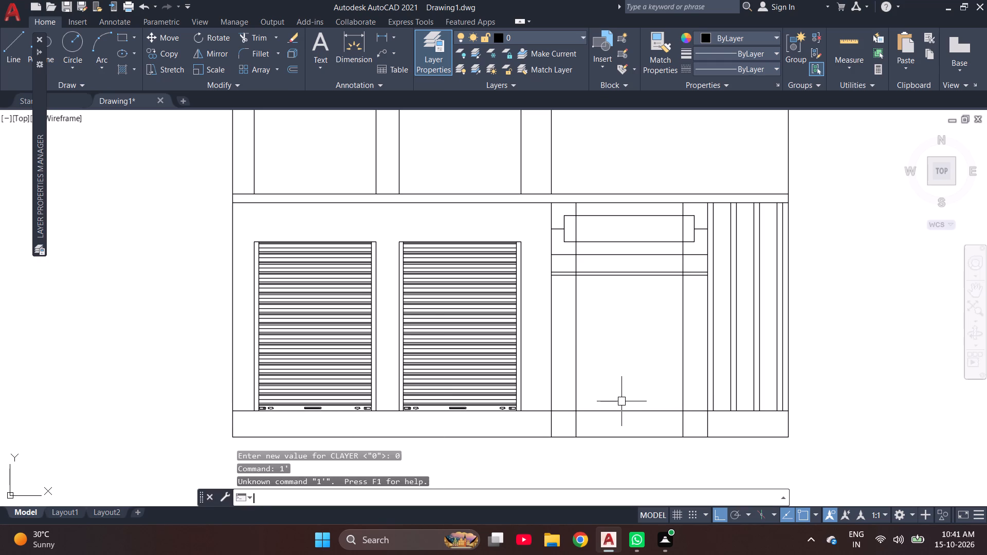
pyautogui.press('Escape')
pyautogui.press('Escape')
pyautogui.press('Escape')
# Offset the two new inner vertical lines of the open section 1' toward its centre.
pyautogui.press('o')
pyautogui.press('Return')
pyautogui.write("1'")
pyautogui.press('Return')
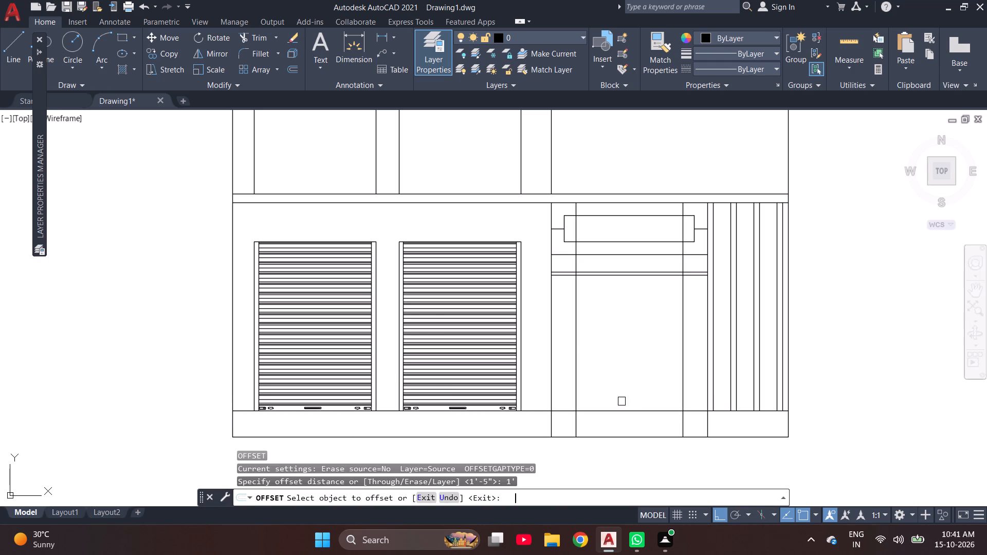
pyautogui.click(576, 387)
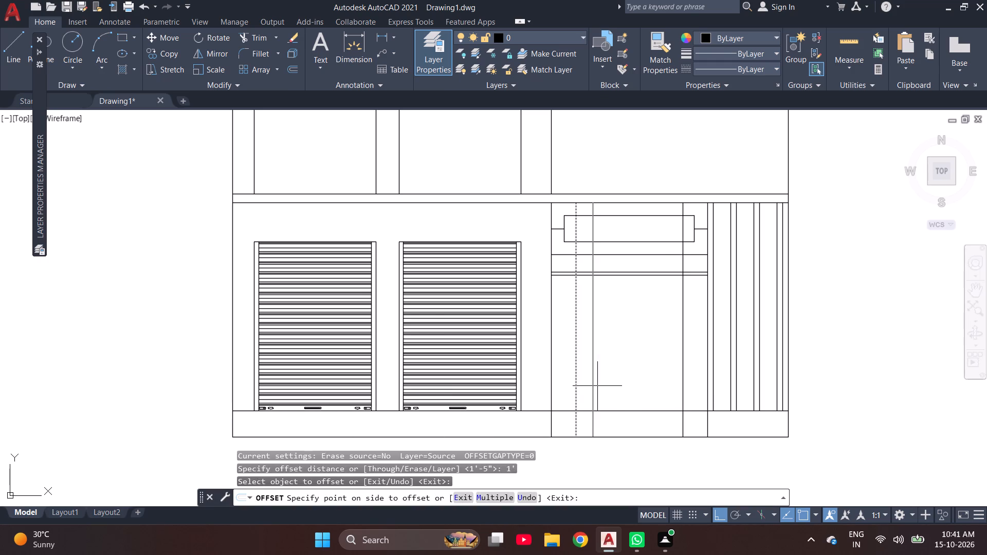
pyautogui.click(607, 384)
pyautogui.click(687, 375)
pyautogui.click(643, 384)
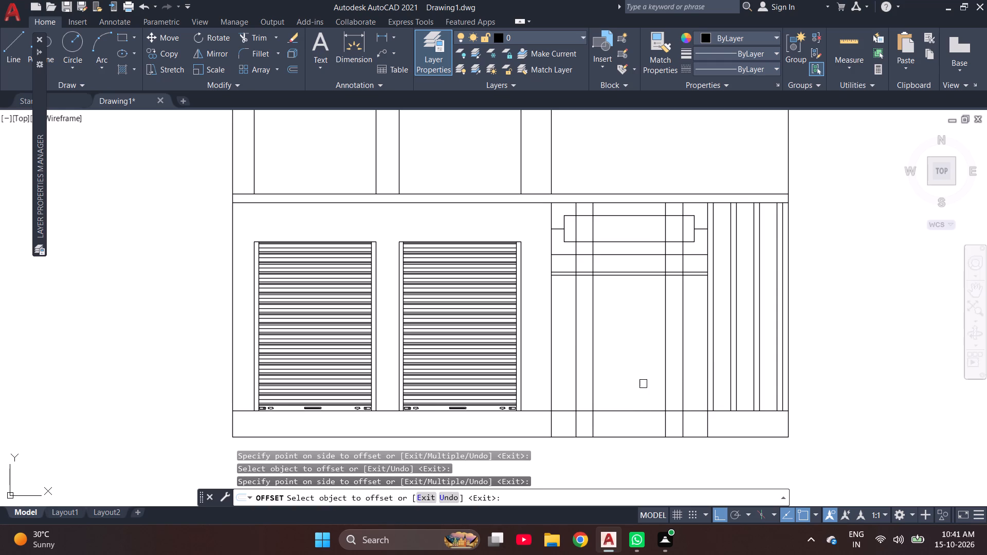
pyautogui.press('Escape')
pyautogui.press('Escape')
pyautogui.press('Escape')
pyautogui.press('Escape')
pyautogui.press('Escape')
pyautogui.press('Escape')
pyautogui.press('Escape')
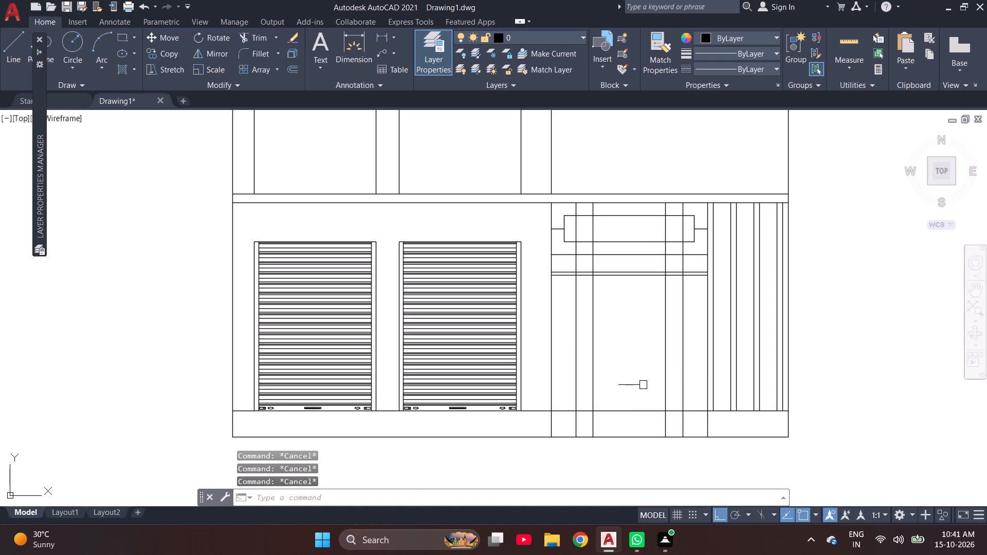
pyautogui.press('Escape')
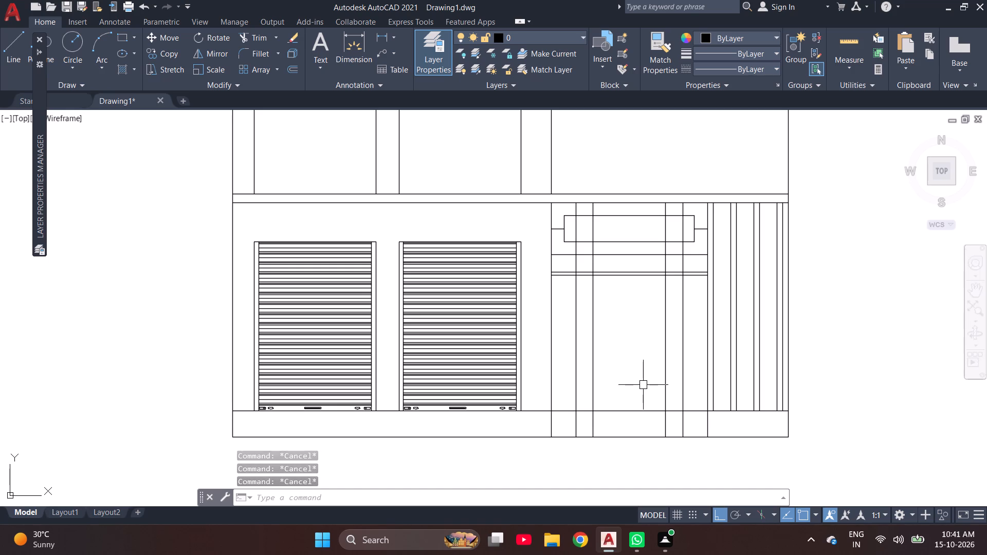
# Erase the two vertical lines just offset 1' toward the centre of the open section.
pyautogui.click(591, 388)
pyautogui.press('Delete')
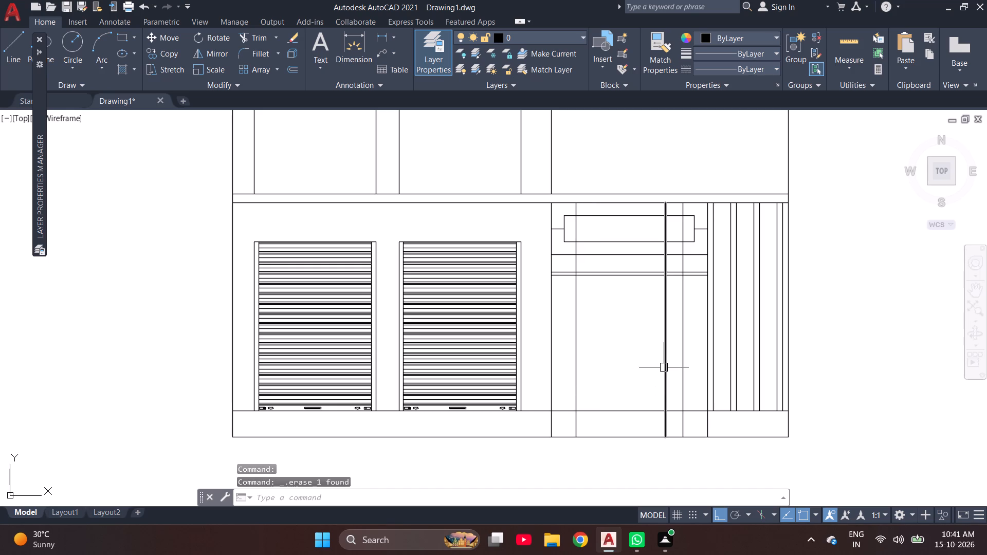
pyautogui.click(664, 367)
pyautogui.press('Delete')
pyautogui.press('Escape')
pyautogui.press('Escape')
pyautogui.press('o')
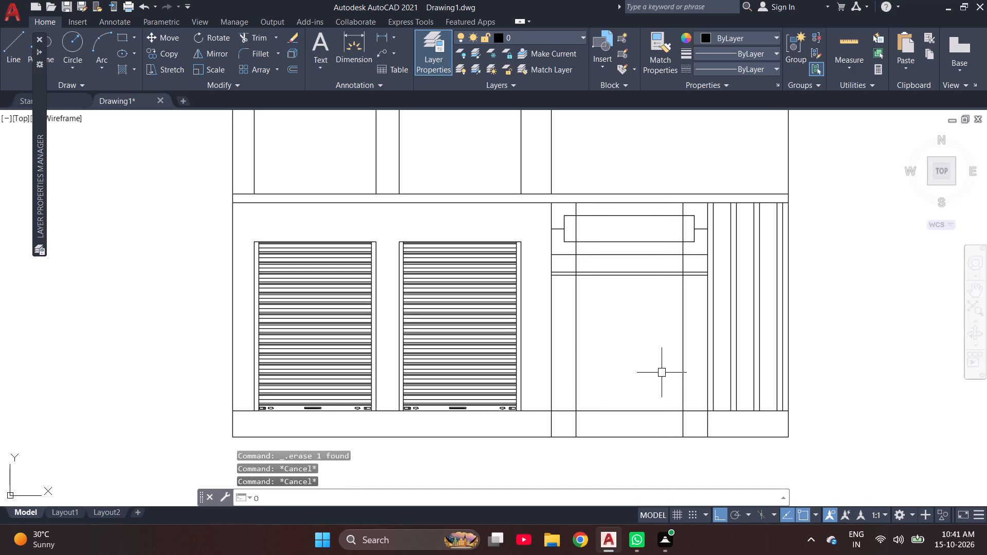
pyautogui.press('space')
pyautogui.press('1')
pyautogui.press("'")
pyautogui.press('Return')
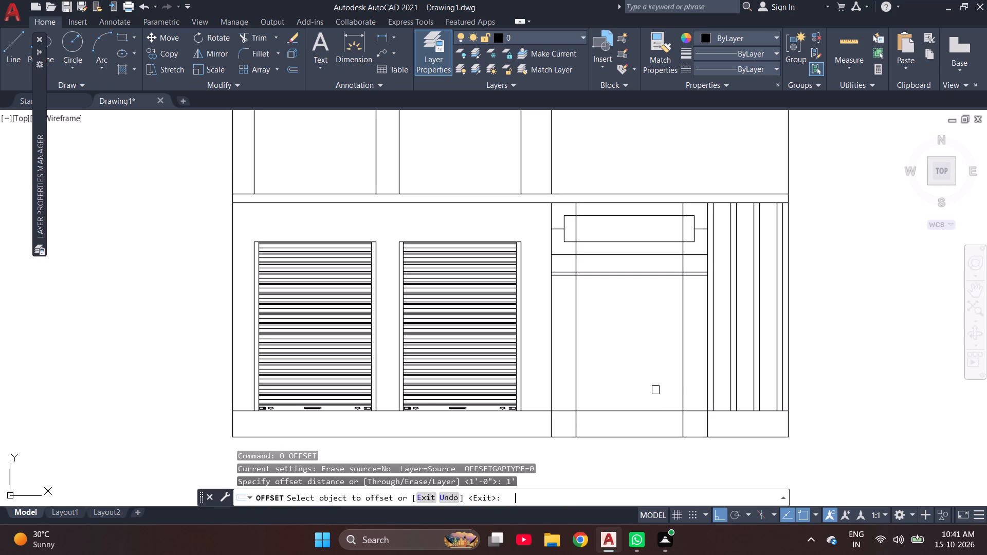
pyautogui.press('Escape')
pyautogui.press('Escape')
# Offset the two inner vertical lines of the open section 1'5" toward its centre.
pyautogui.press('o')
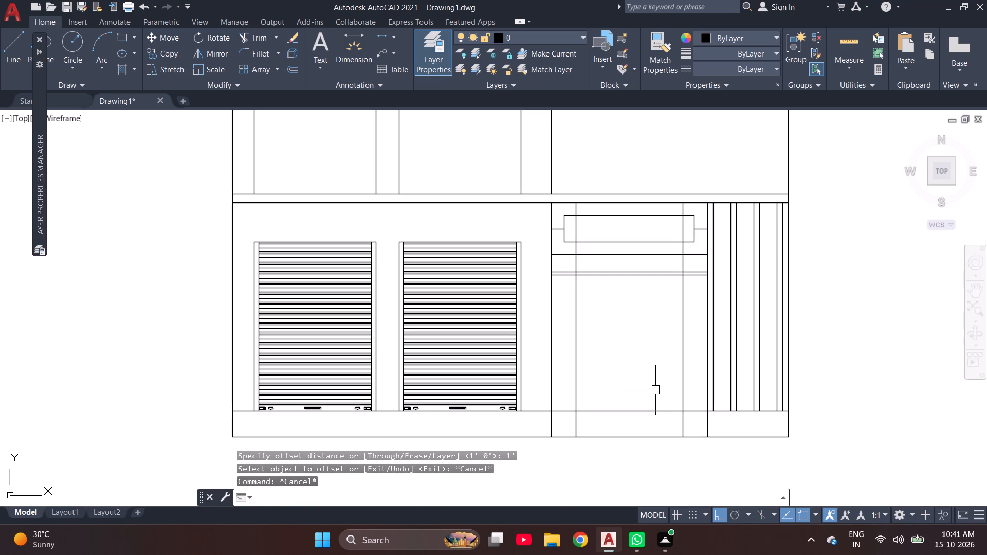
pyautogui.press('Return')
pyautogui.write('1\'5"')
pyautogui.press('Return')
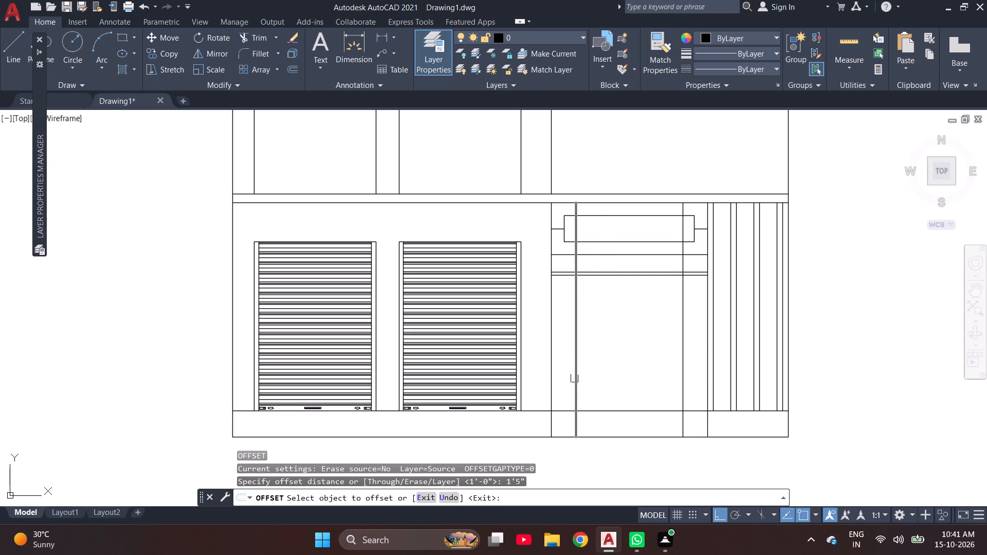
pyautogui.click(574, 378)
pyautogui.click(624, 370)
pyautogui.click(682, 359)
pyautogui.click(659, 363)
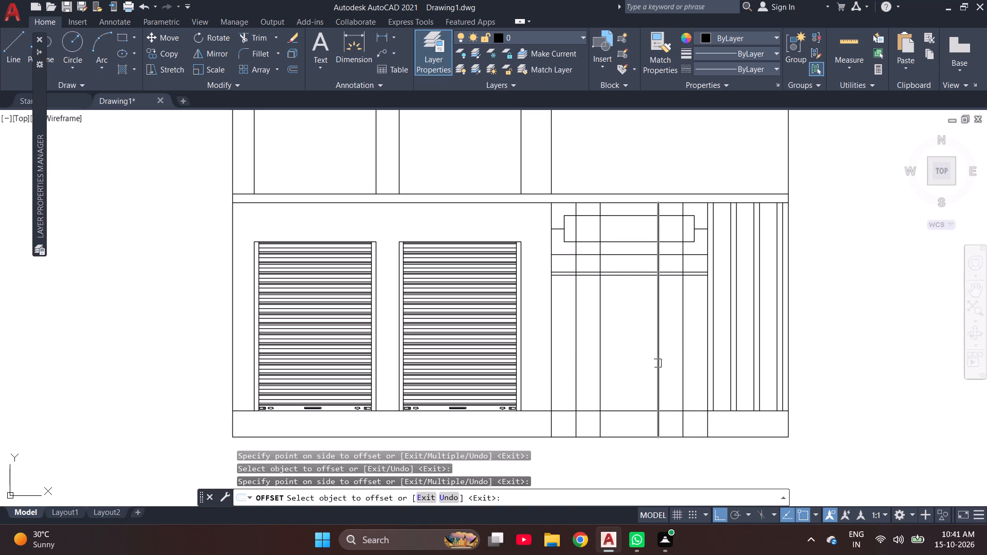
pyautogui.press('Escape')
pyautogui.press('Escape')
pyautogui.press('Escape')
pyautogui.press('Escape')
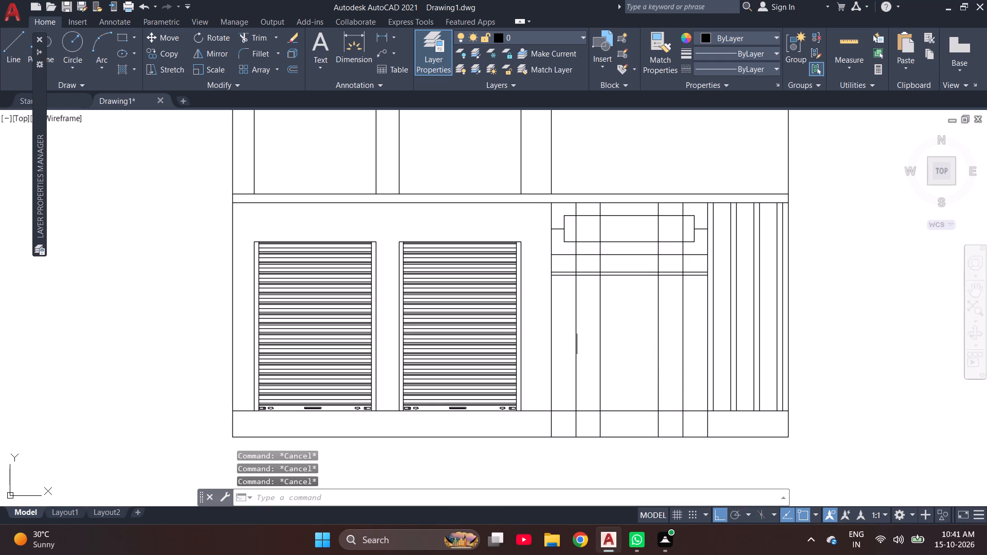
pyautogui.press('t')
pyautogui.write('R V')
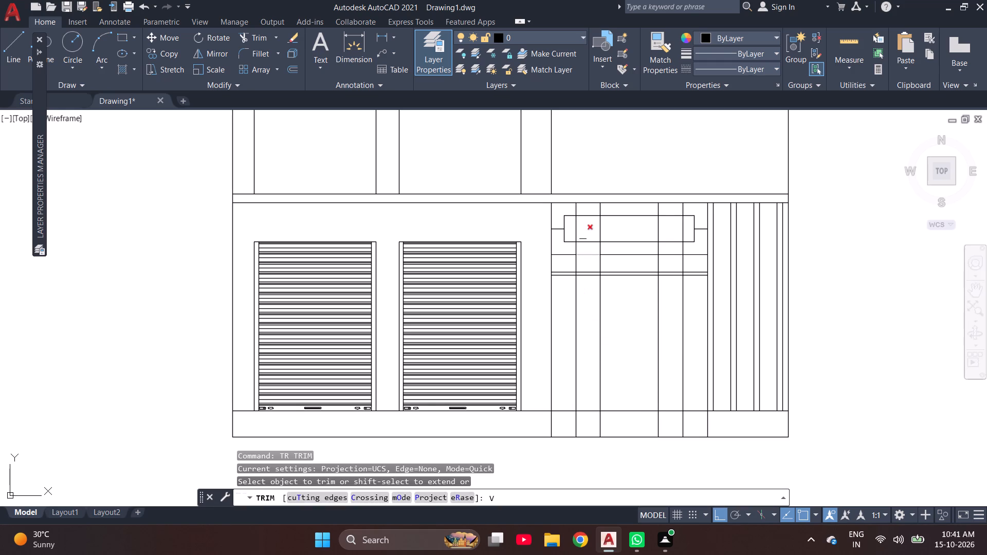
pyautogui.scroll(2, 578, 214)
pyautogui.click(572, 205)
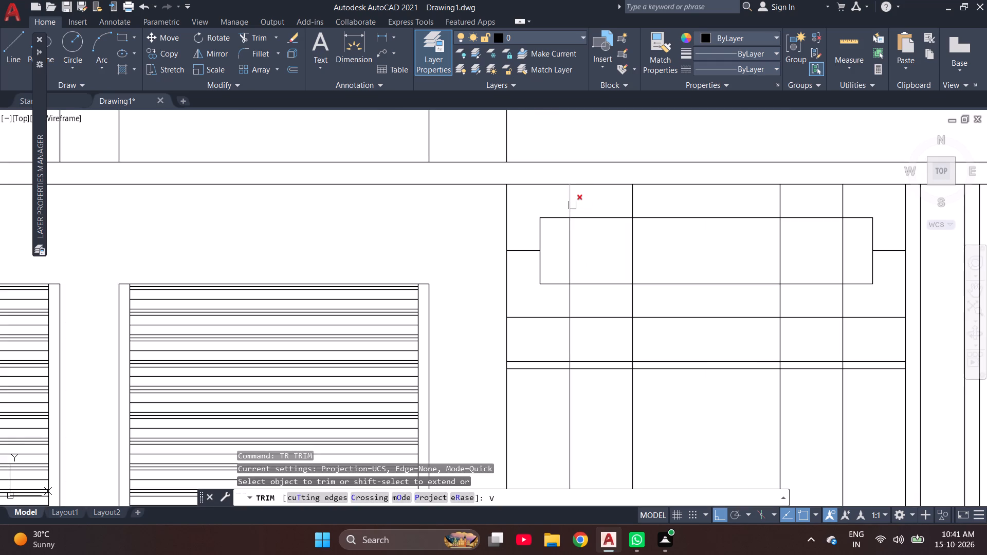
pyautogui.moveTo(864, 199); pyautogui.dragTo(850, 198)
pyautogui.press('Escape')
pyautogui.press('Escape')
# Trim the four inner vertical lines of the open section everywhere above the closely spaced pair of horizontal lines, including inside the small rectangle.
pyautogui.press('t')
pyautogui.write('R')
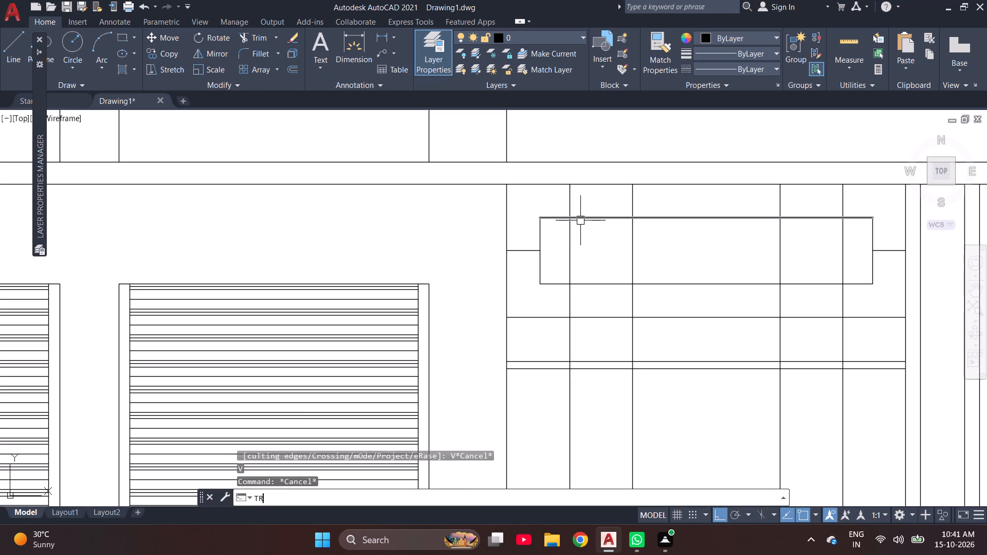
pyautogui.press('space')
pyautogui.click(864, 208)
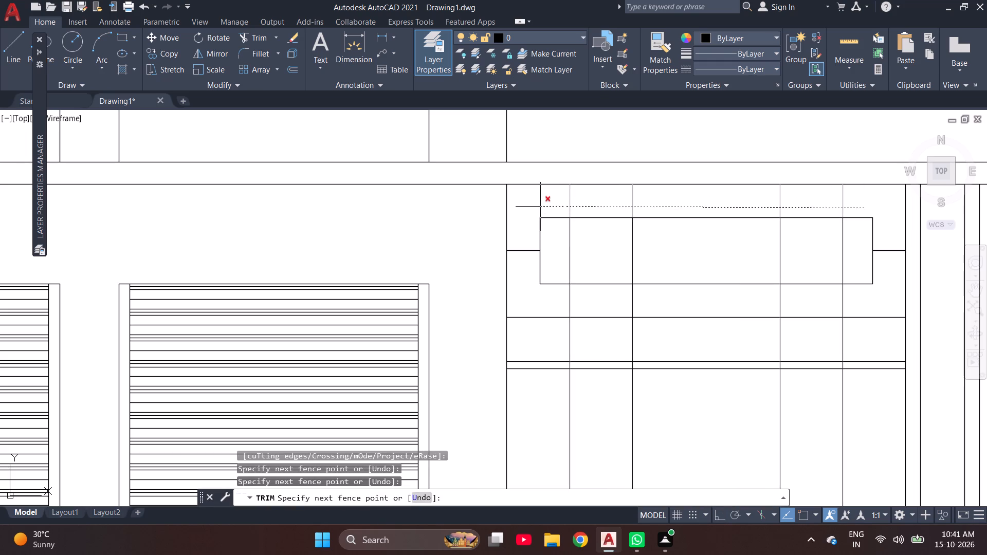
pyautogui.click(540, 205)
pyautogui.click(855, 250)
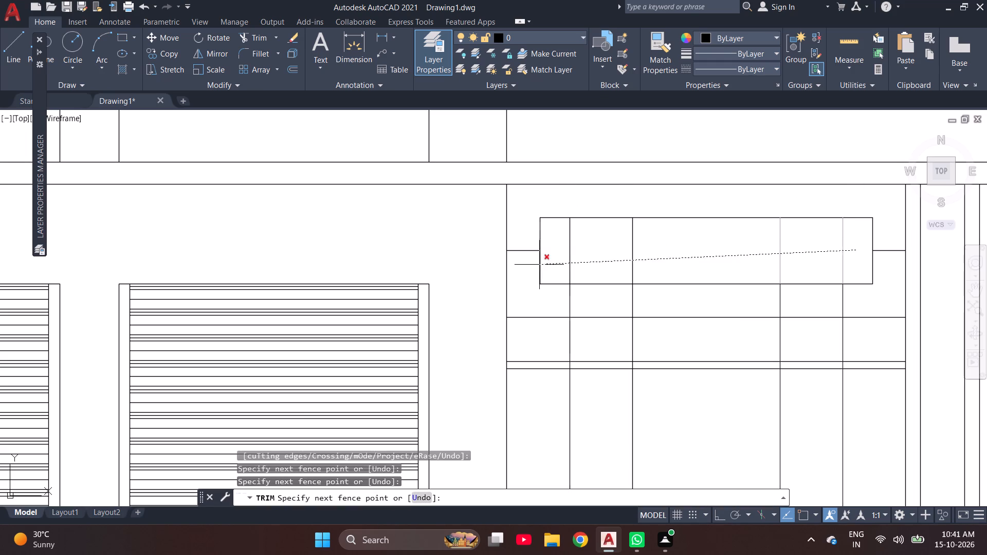
pyautogui.click(554, 259)
pyautogui.moveTo(882, 302); pyautogui.dragTo(874, 301)
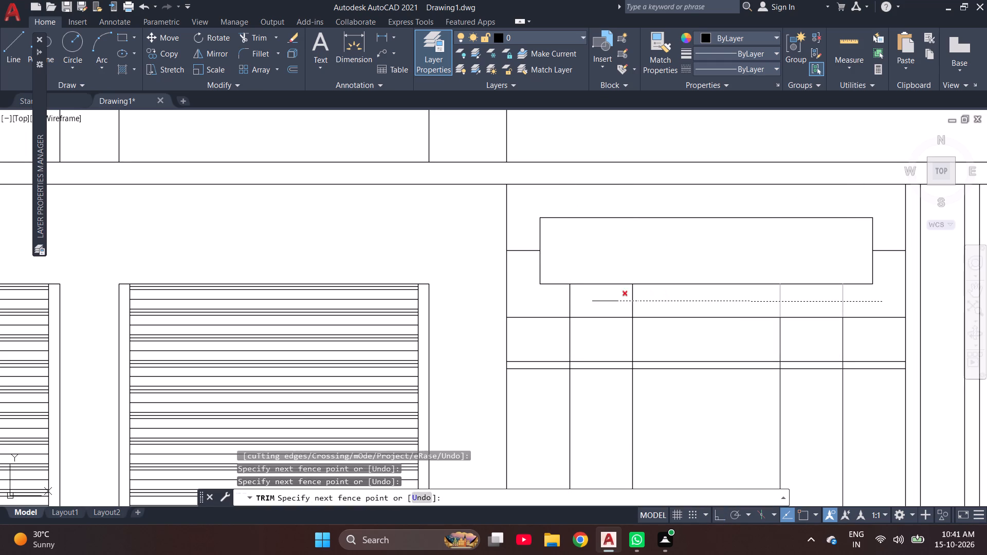
pyautogui.click(551, 301)
pyautogui.moveTo(871, 340); pyautogui.dragTo(865, 340)
pyautogui.click(562, 344)
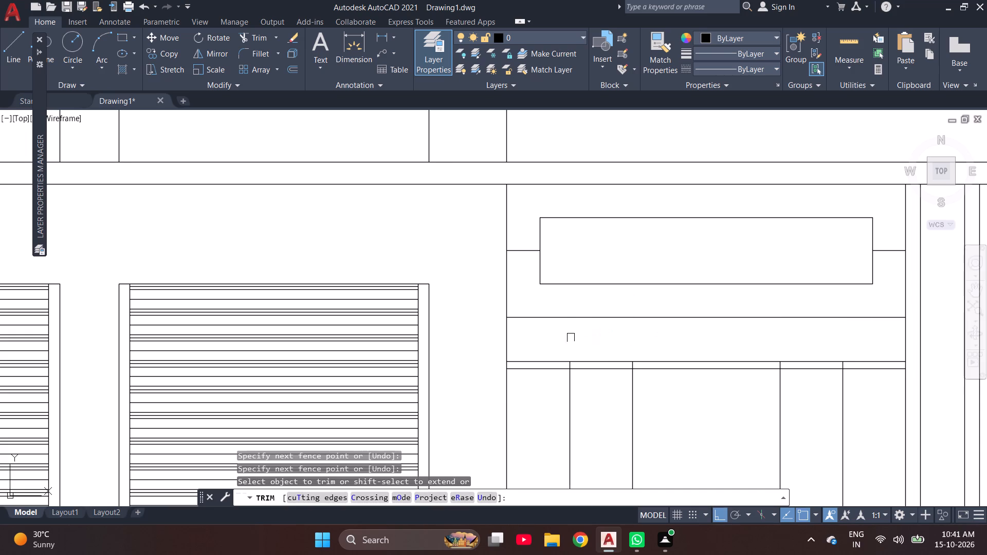
# Trim the four inner vertical lines' short segments between the closely spaced pair of horizontal lines.
pyautogui.scroll(3, 601, 365)
pyautogui.scroll(-1, 592, 365)
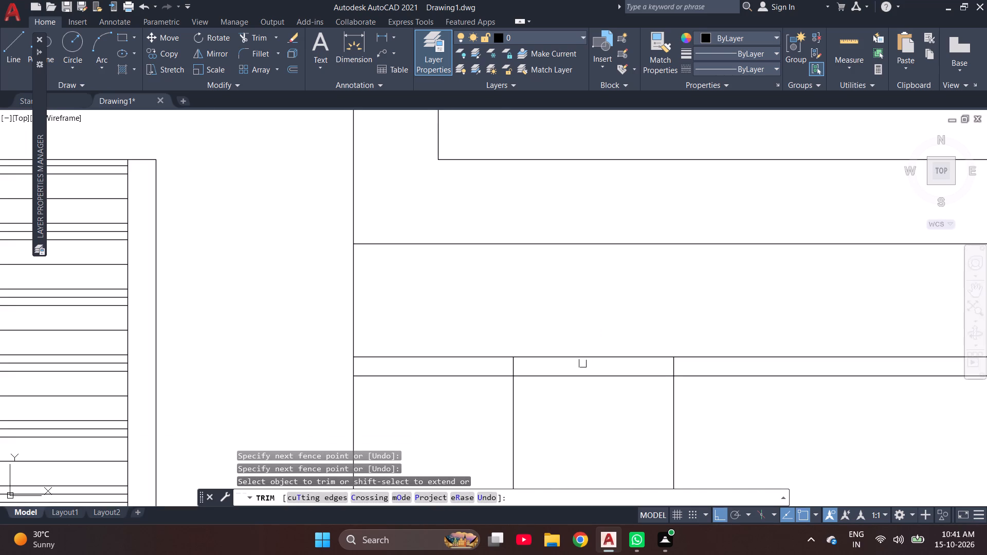
pyautogui.scroll(-2, 503, 365)
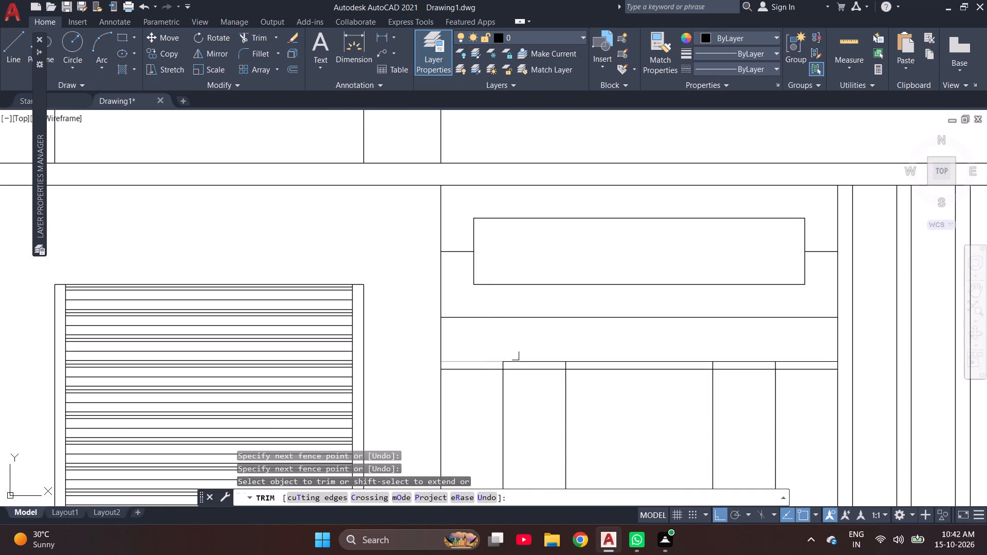
pyautogui.scroll(3, 549, 364)
pyautogui.scroll(-1, 509, 366)
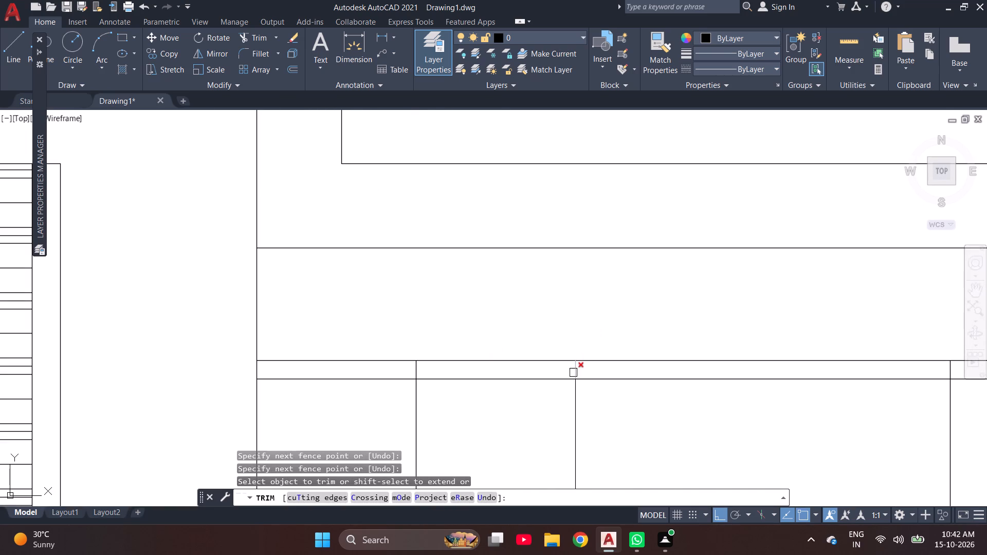
pyautogui.click(573, 373)
pyautogui.click(417, 371)
pyautogui.scroll(-2, 385, 345)
pyautogui.scroll(3, 648, 355)
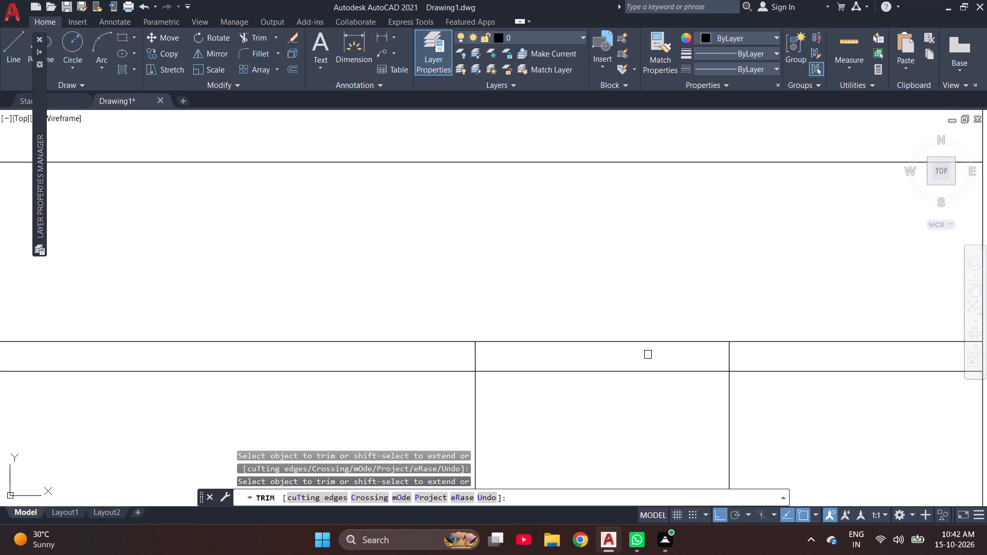
pyautogui.moveTo(776, 358); pyautogui.dragTo(768, 359)
pyautogui.click(453, 360)
pyautogui.scroll(-3, 608, 365)
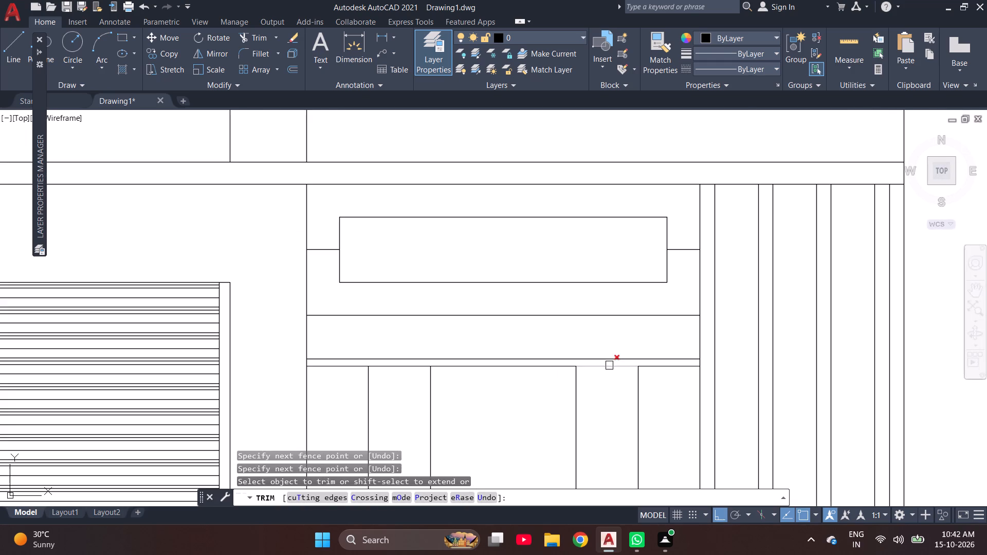
pyautogui.press('Escape')
pyautogui.press('Escape')
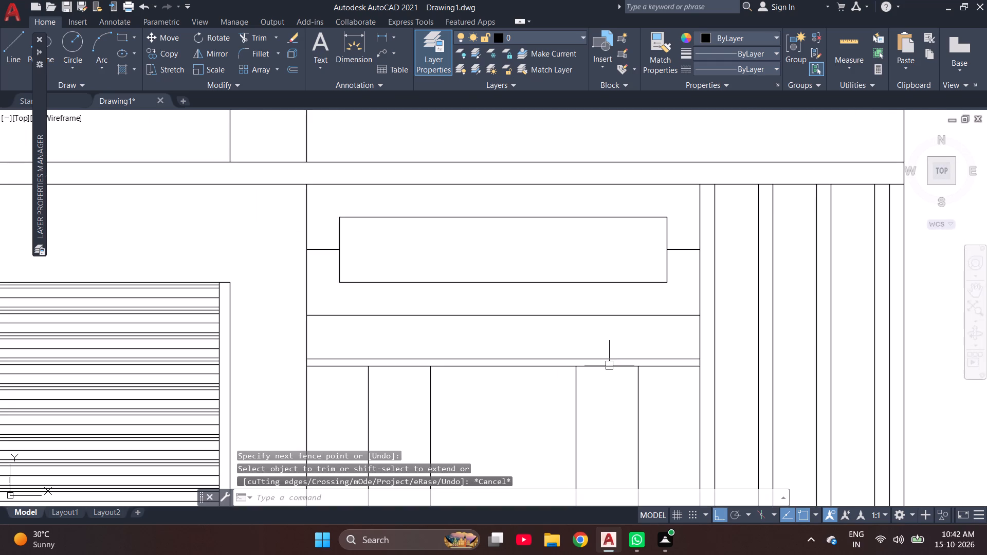
# Offset the lower line of the closely spaced horizontal pair 1' downward.
pyautogui.press('o')
pyautogui.press('Return')
pyautogui.write("1'")
pyautogui.press('Return')
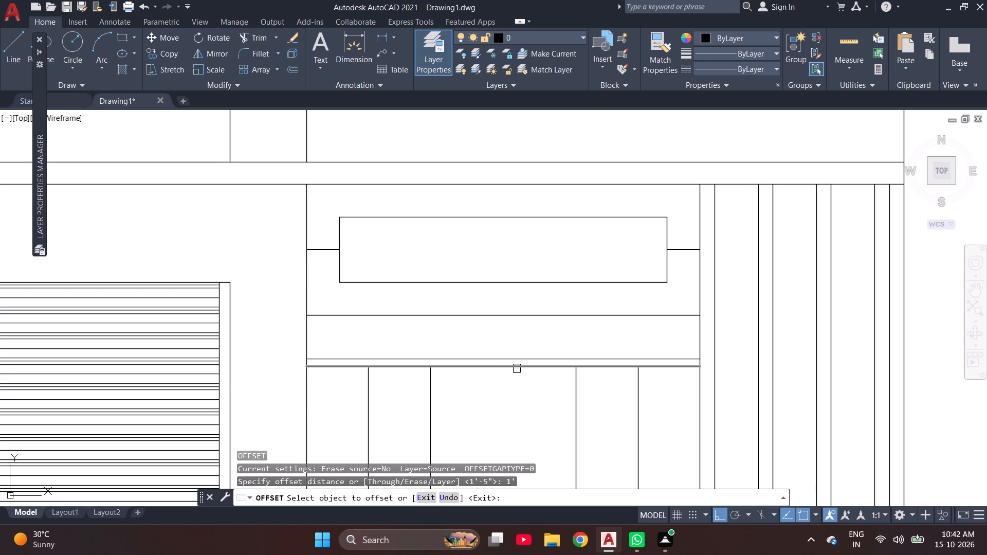
pyautogui.click(517, 368)
pyautogui.click(528, 447)
pyautogui.scroll(-2, 504, 342)
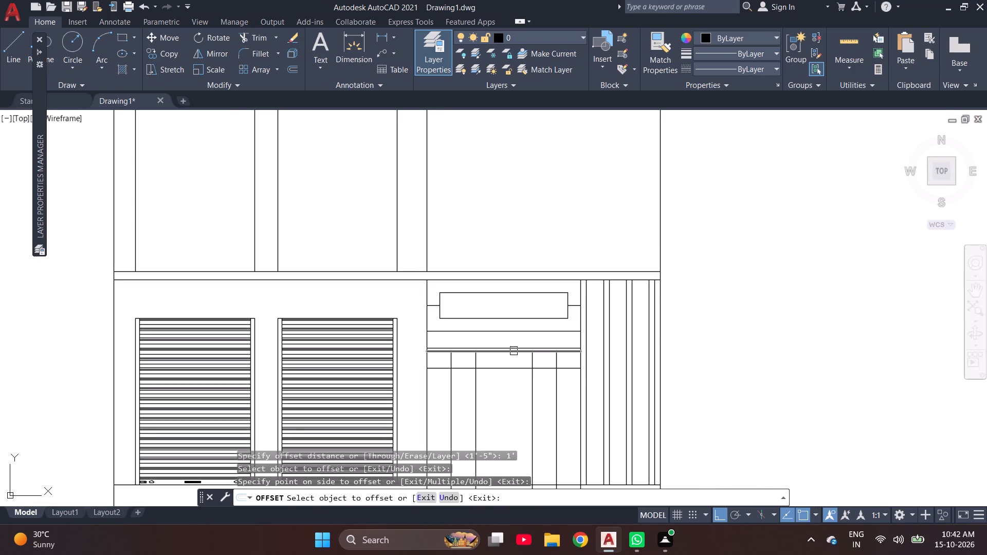
pyautogui.press('Escape')
pyautogui.press('Escape')
# Trim the outer and middle portions of the new horizontal line, keeping only the pieces inside the two narrow columns.
pyautogui.write('TR')
pyautogui.press('space')
pyautogui.scroll(4, 500, 359)
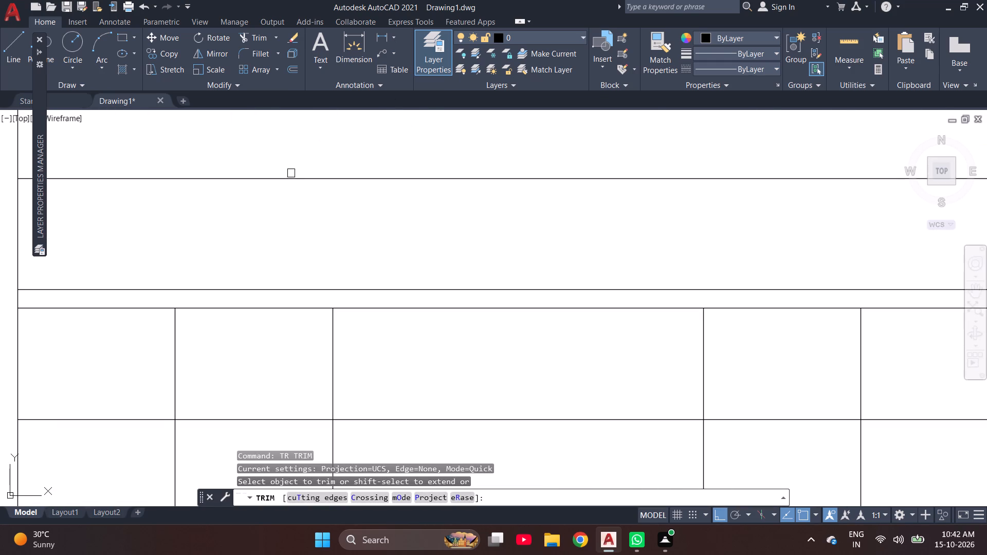
pyautogui.scroll(-1, 311, 375)
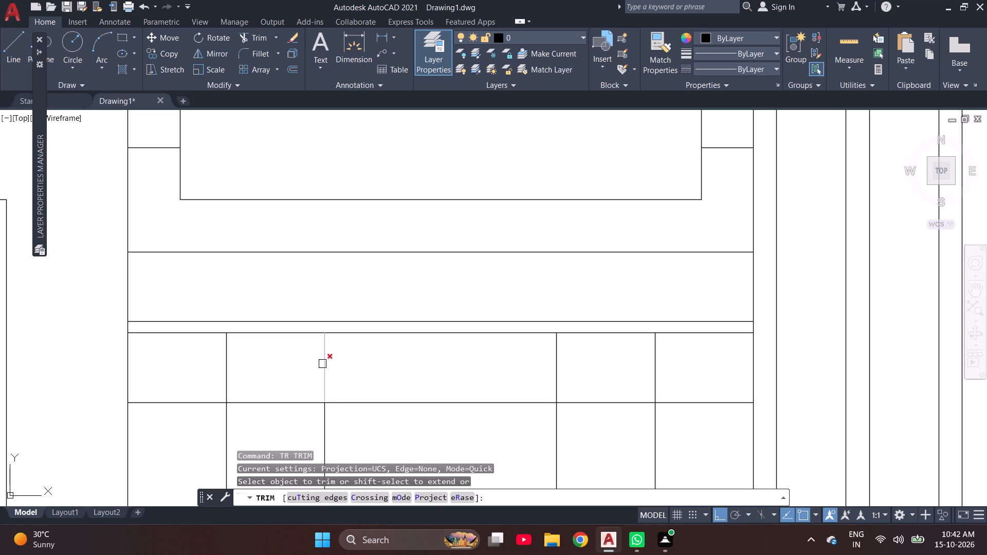
pyautogui.scroll(-2, 323, 349)
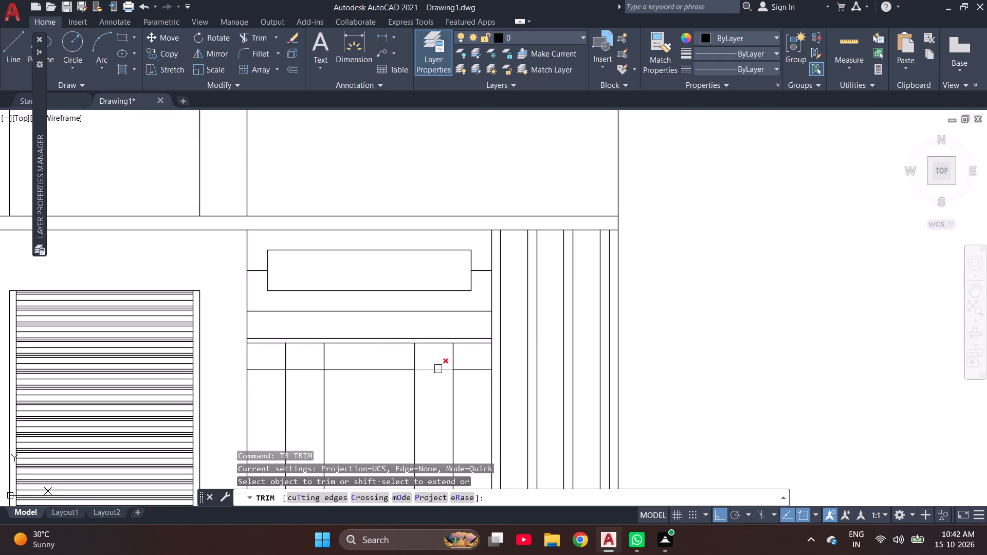
pyautogui.click(477, 372)
pyautogui.click(272, 373)
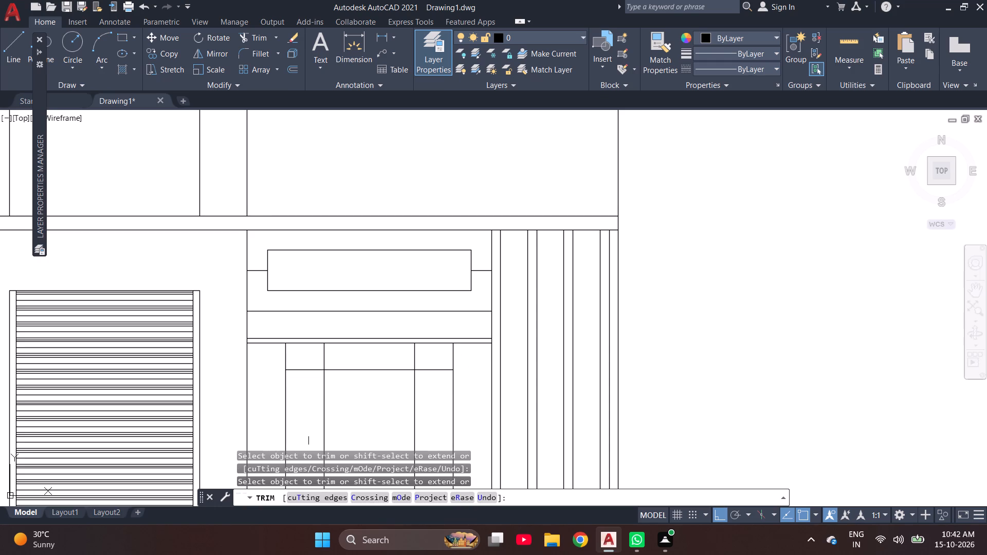
pyautogui.click(368, 373)
# Trim the lower ends of the four column lines where they cross the base strip.
pyautogui.scroll(-1, 336, 324)
pyautogui.scroll(-1, 321, 372)
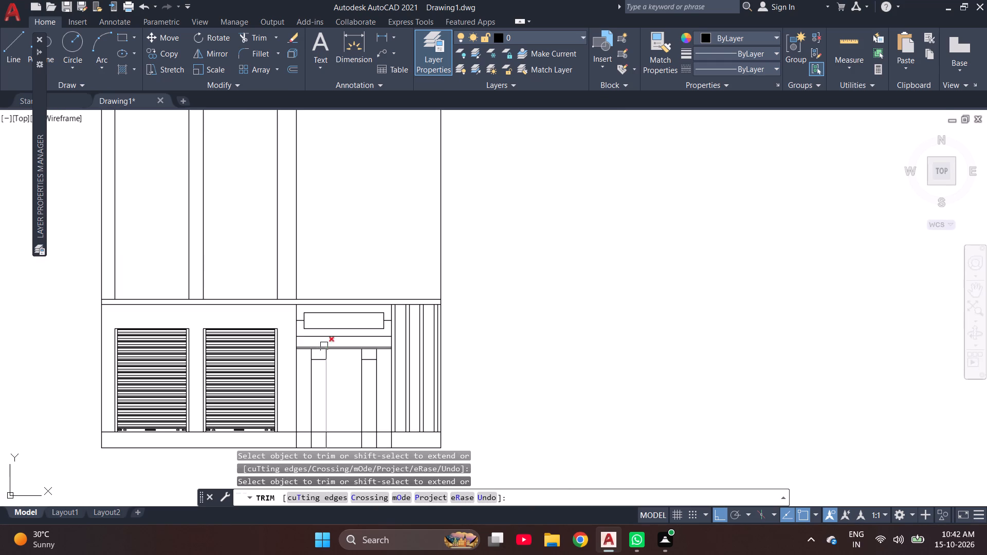
pyautogui.scroll(-1, 316, 337)
pyautogui.scroll(3, 311, 415)
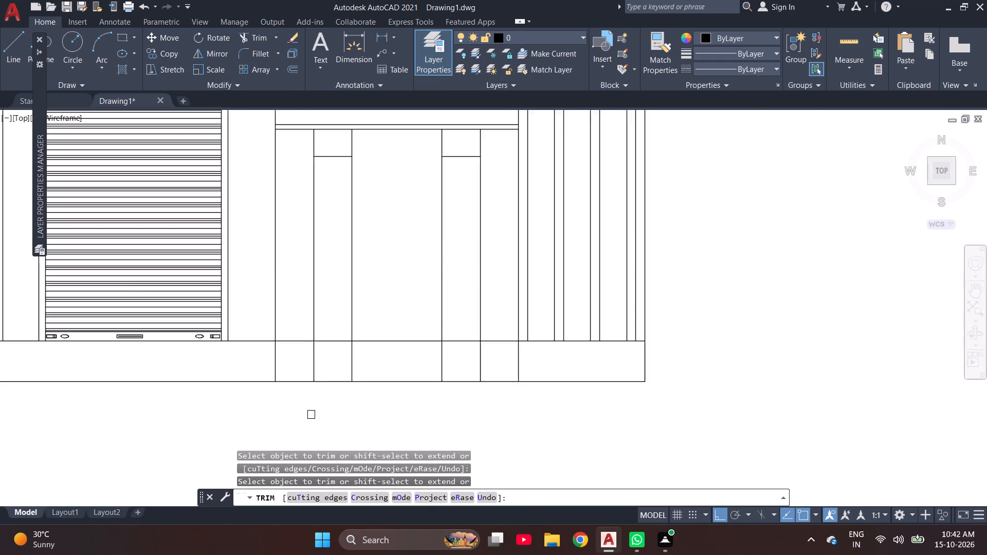
pyautogui.scroll(1, 311, 415)
pyautogui.moveTo(296, 337); pyautogui.dragTo(603, 331)
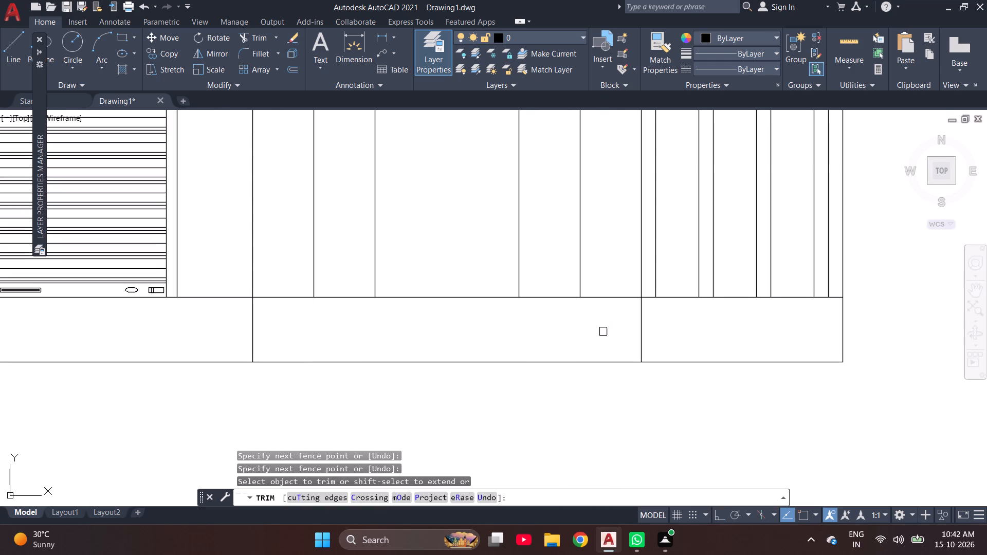
pyautogui.scroll(-2, 373, 316)
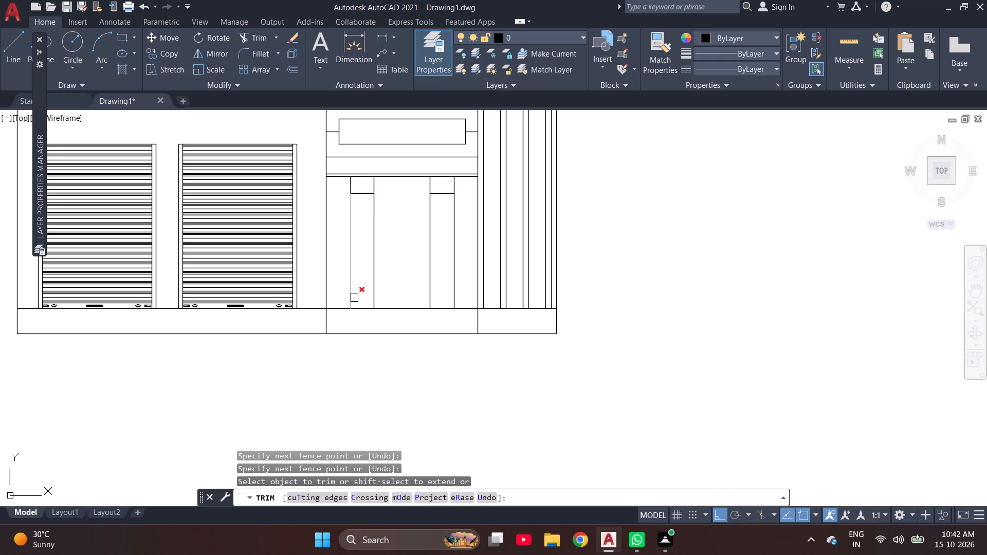
pyautogui.press('Escape')
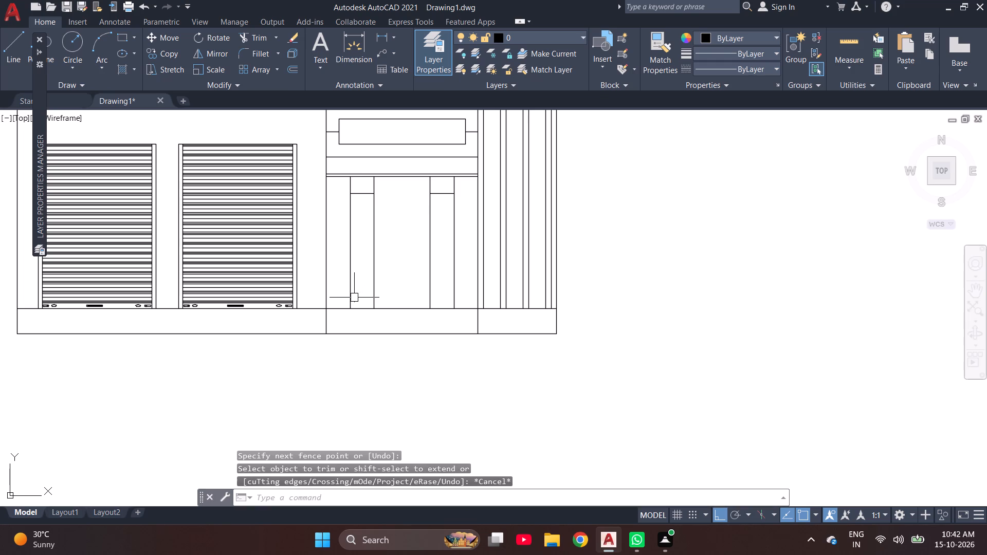
# Add a linear dimension across the open section's width along the top line of the base strip, starting at its left corner.
pyautogui.write('DIML')
pyautogui.press('Return')
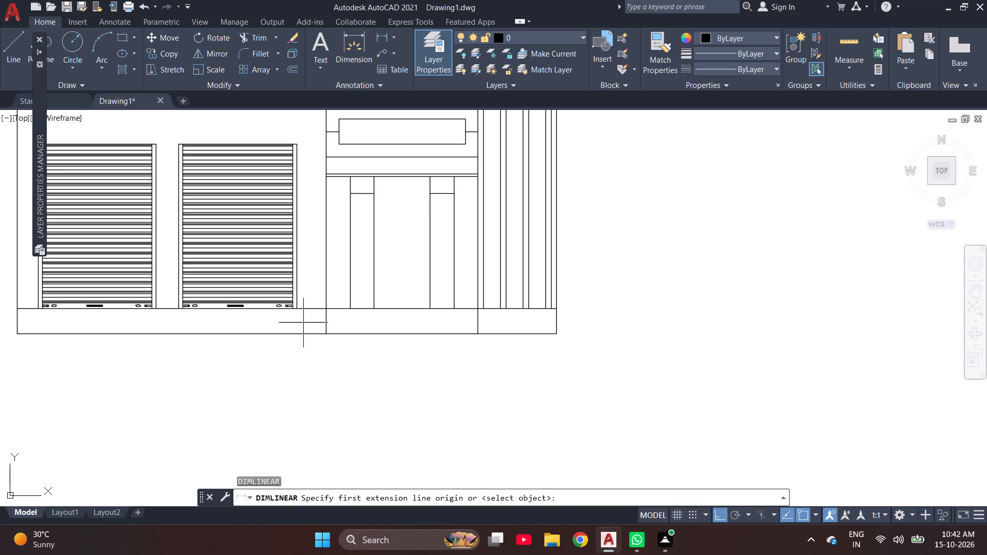
pyautogui.click(328, 309)
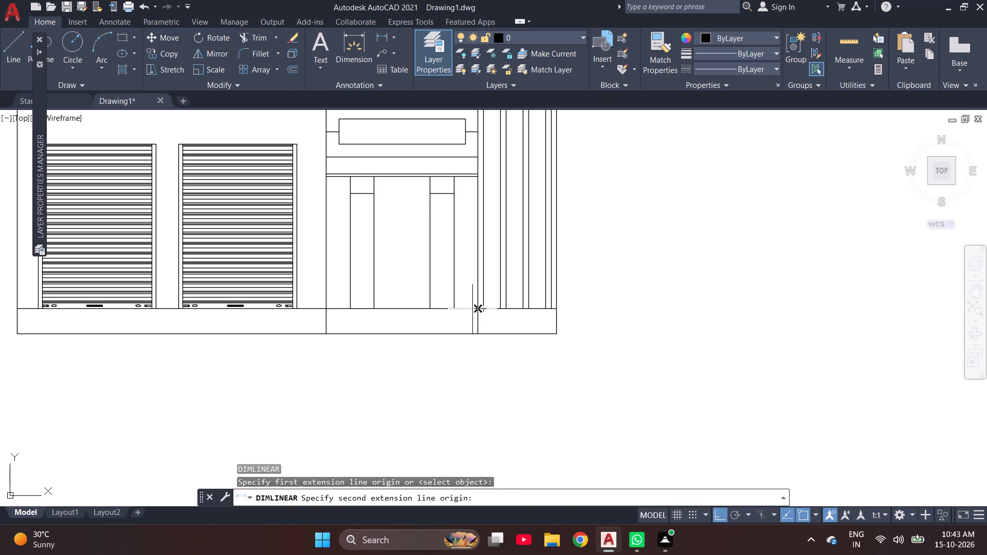
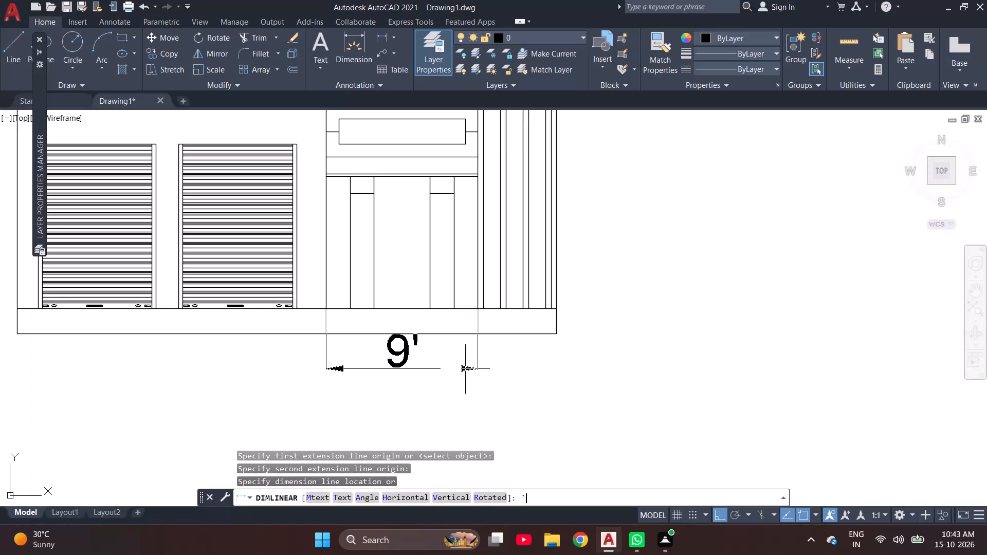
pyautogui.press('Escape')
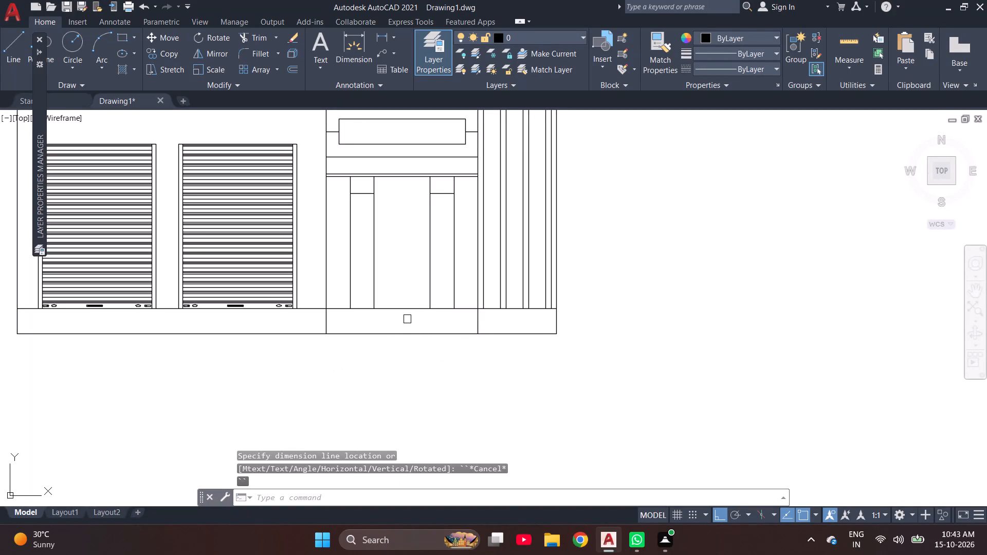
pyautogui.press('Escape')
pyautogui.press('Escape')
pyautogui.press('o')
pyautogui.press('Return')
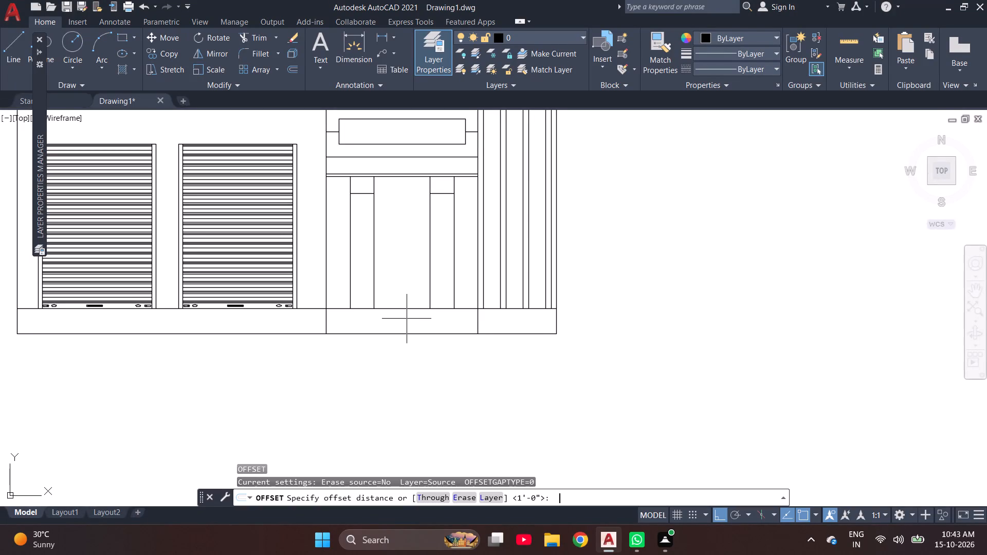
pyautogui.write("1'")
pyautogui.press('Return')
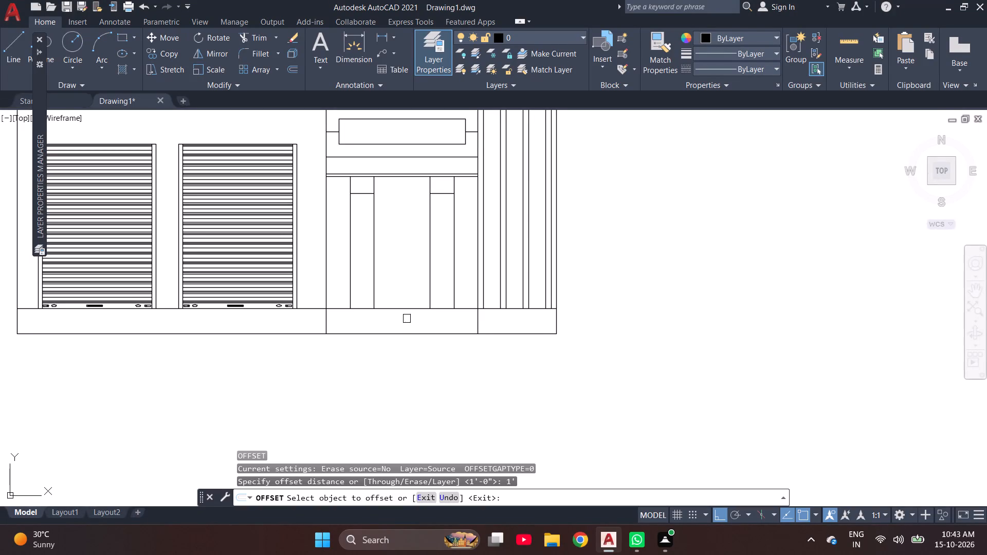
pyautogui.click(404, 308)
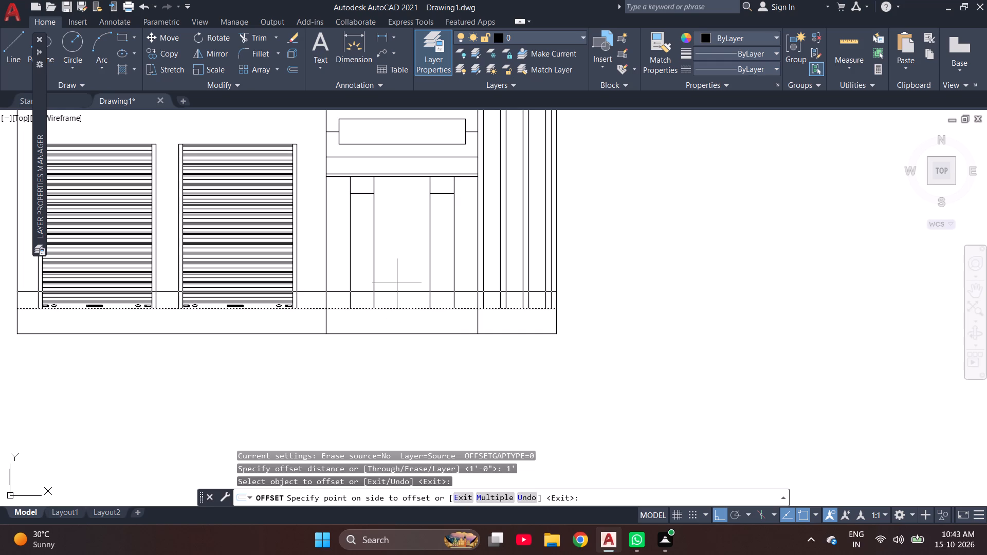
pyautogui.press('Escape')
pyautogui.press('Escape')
# Draw a line along the top of the base strip across the open section, from its left corner to its right corner.
pyautogui.press('l')
pyautogui.press('Return')
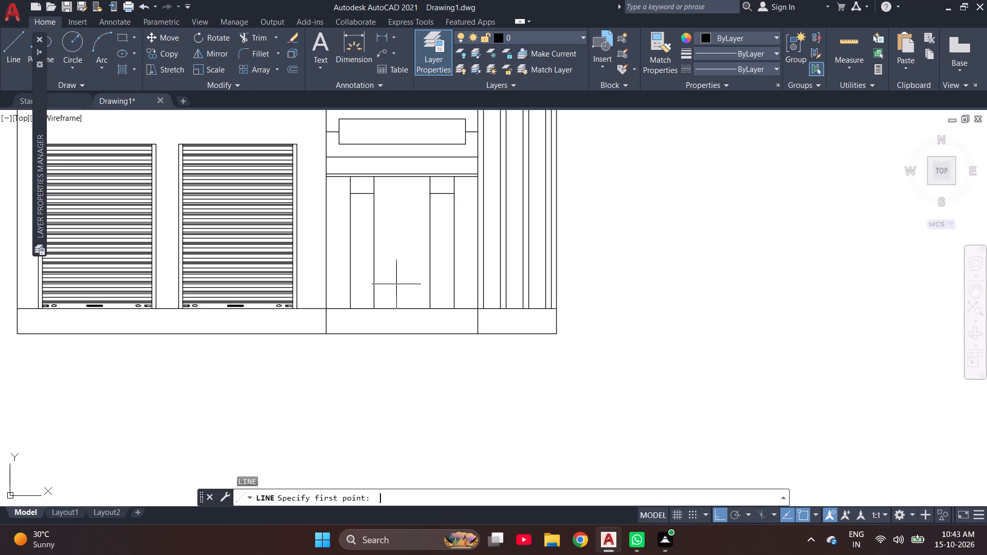
pyautogui.scroll(3, 325, 313)
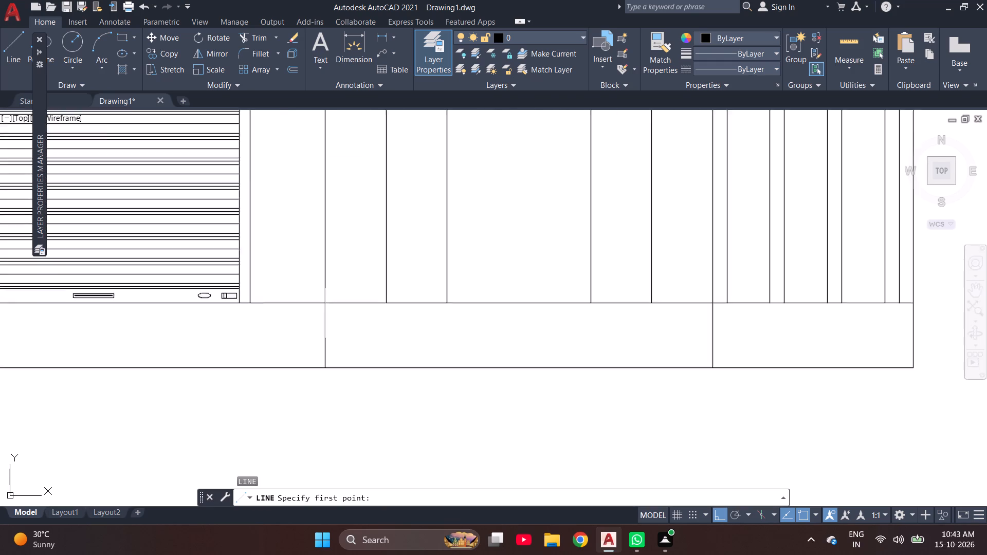
pyautogui.scroll(1, 325, 313)
pyautogui.click(323, 290)
pyautogui.scroll(-3, 302, 290)
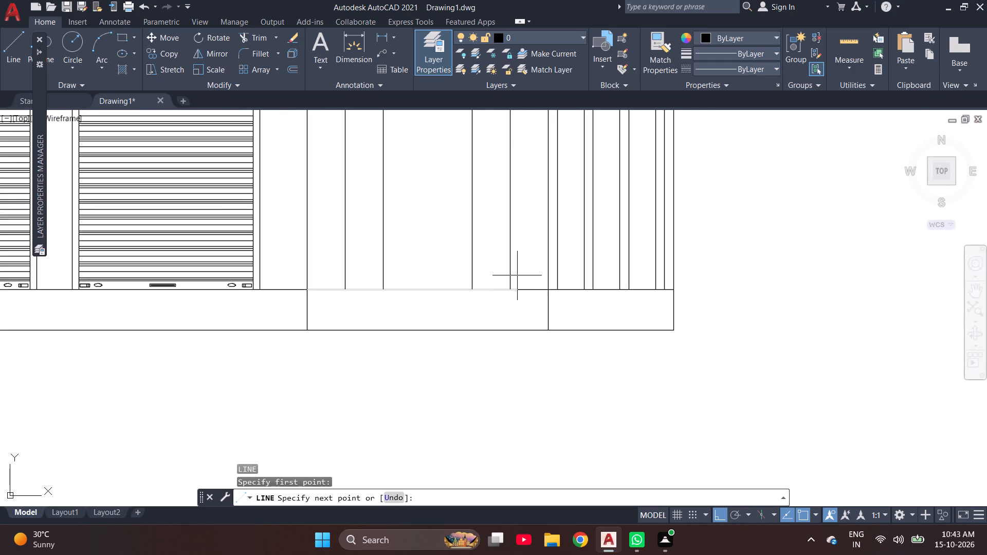
pyautogui.scroll(4, 560, 290)
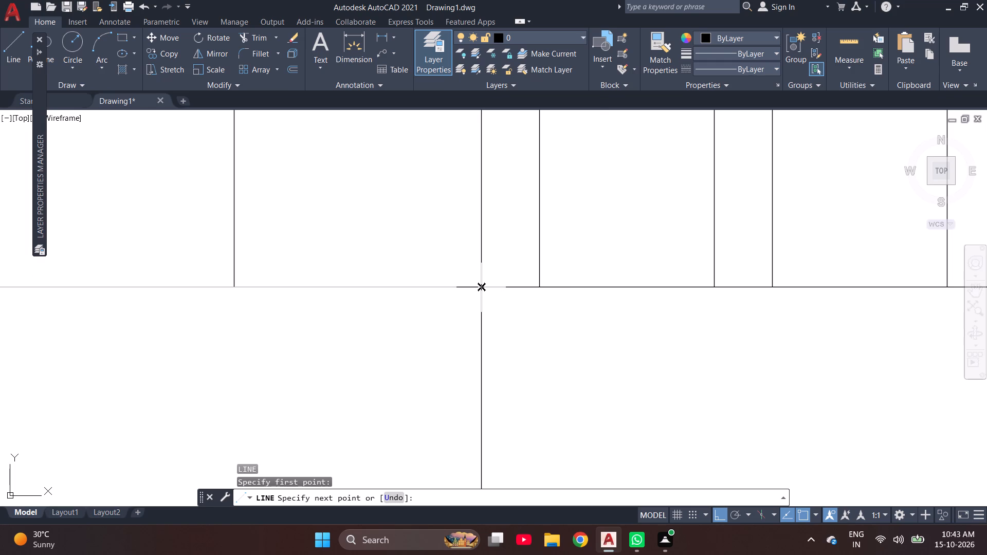
pyautogui.click(483, 290)
pyautogui.press('Escape')
pyautogui.press('Escape')
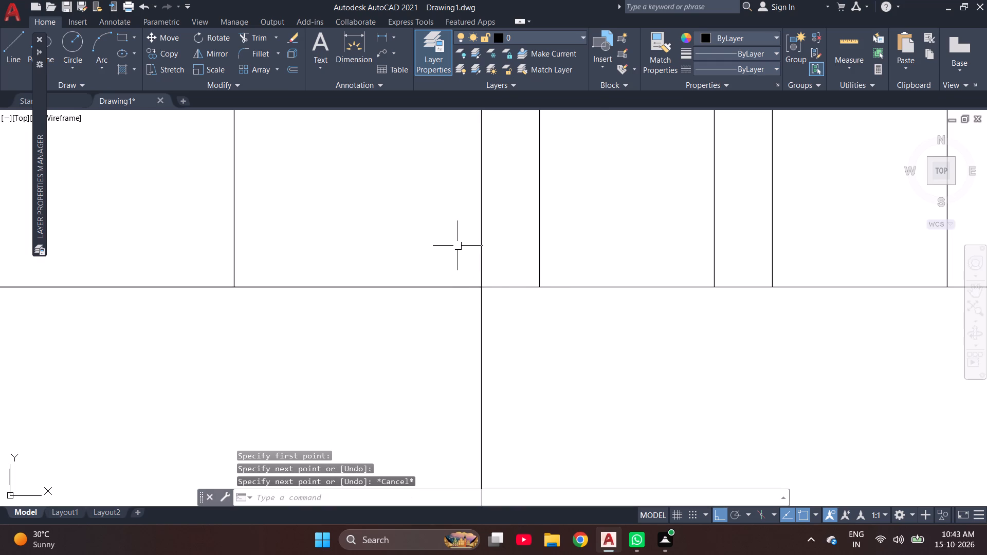
# Offset the new line across the open section 1' upward from the top of the base strip.
pyautogui.press('o')
pyautogui.press('Return')
pyautogui.write("1'")
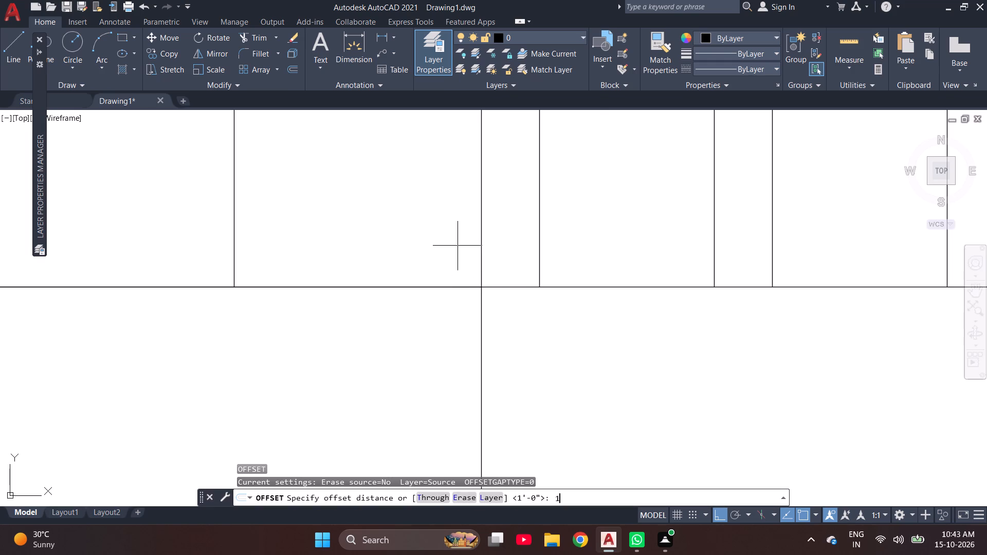
pyautogui.press('Return')
pyautogui.click(388, 290)
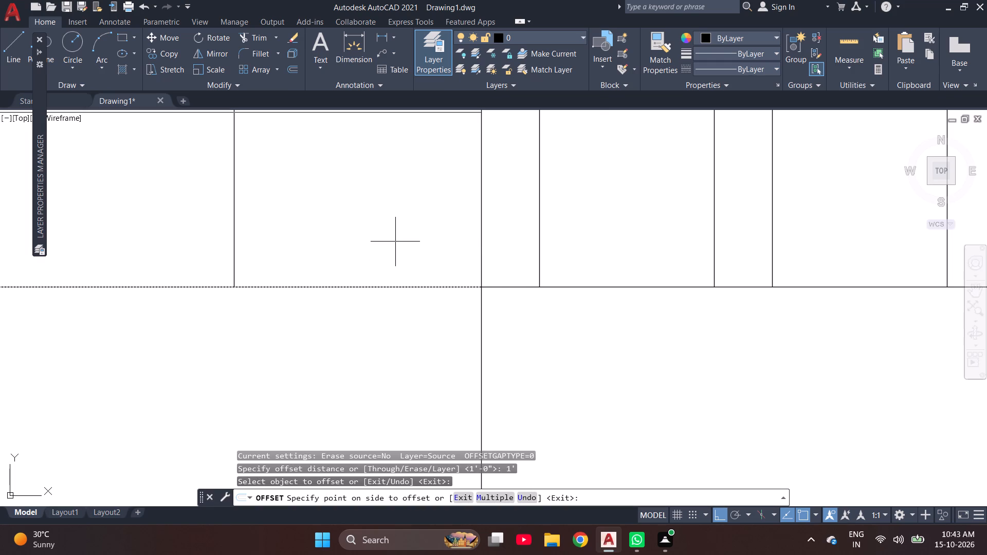
pyautogui.click(395, 242)
pyautogui.scroll(-5, 398, 246)
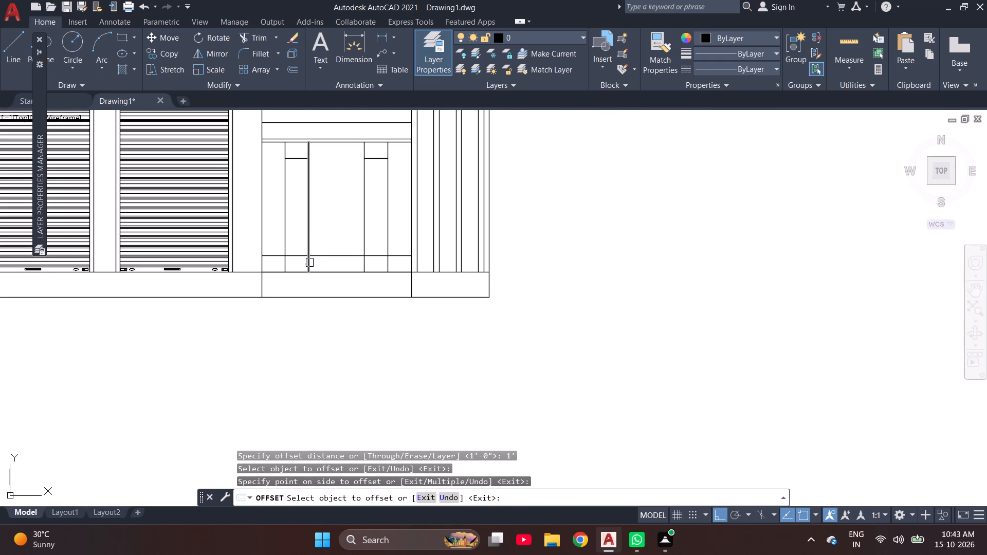
pyautogui.press('Escape')
pyautogui.press('Escape')
# Trim the outer and middle portions of the offset line, keeping only the pieces inside the two narrow columns.
pyautogui.write('TR')
pyautogui.press('space')
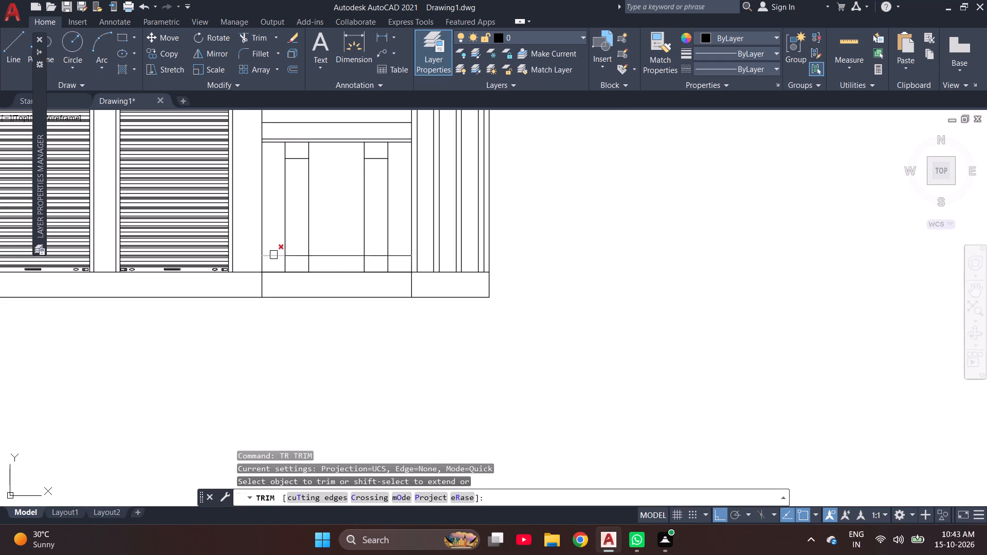
pyautogui.click(269, 255)
pyautogui.click(407, 258)
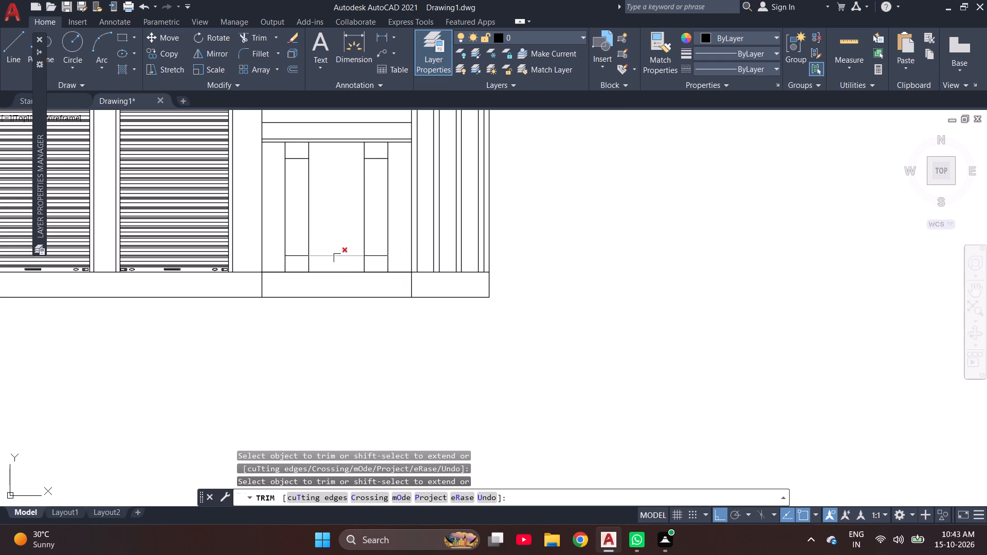
pyautogui.click(337, 257)
pyautogui.scroll(-2, 346, 288)
pyautogui.scroll(2, 350, 246)
pyautogui.press('Escape')
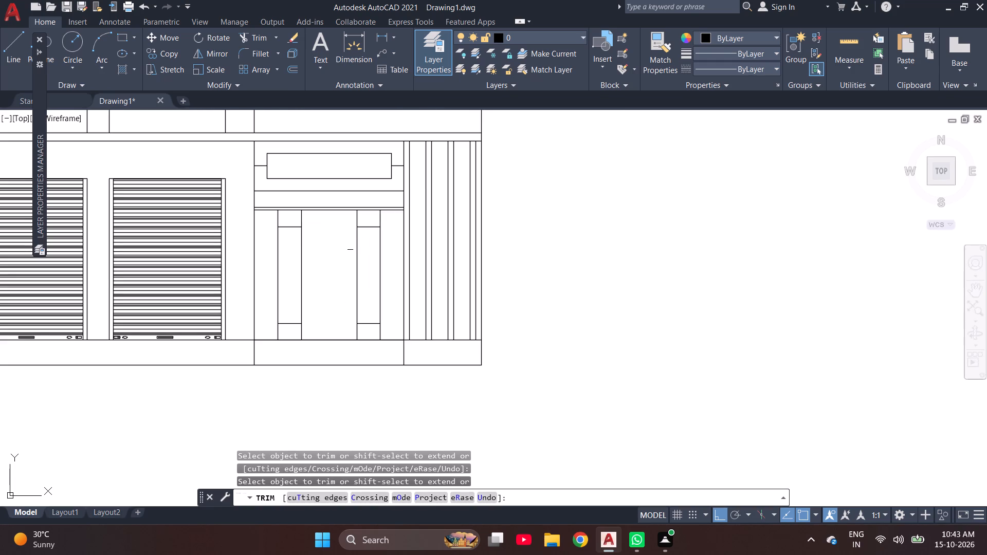
pyautogui.press('Escape')
pyautogui.press('Escape')
pyautogui.press('Escape')
pyautogui.press('Escape')
pyautogui.press('Escape')
pyautogui.press('Escape')
pyautogui.press('Escape')
pyautogui.press('Escape')
pyautogui.press('Escape')
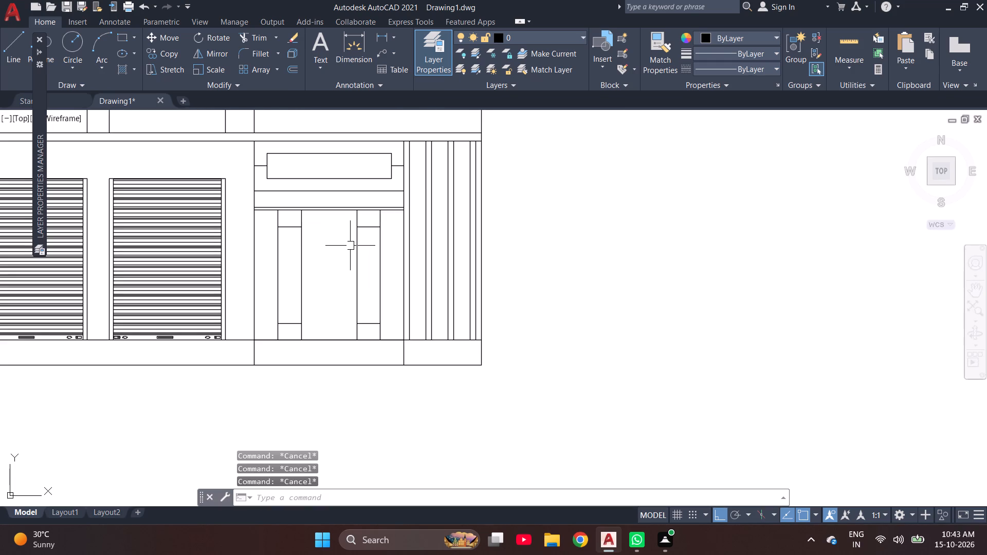
pyautogui.press('Escape')
pyautogui.press('Escape')
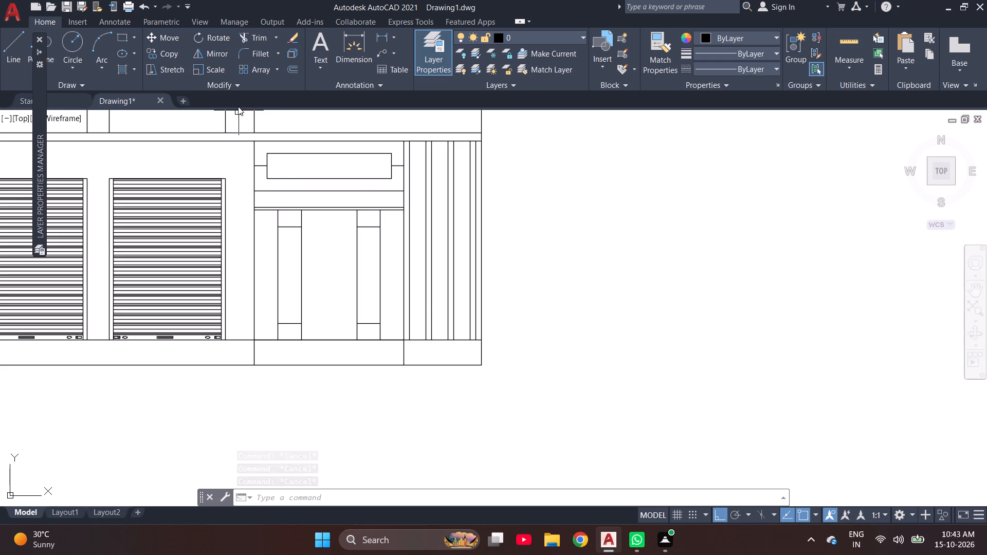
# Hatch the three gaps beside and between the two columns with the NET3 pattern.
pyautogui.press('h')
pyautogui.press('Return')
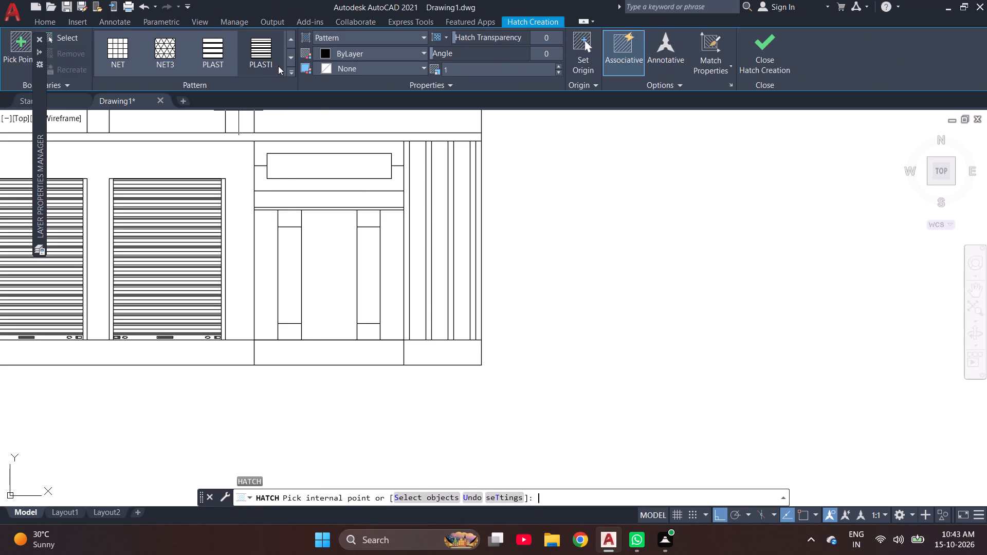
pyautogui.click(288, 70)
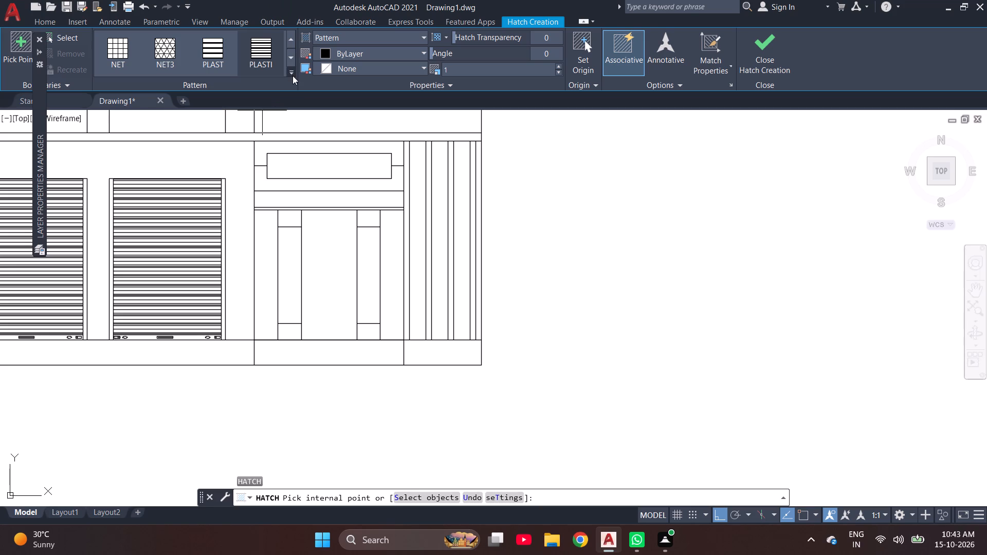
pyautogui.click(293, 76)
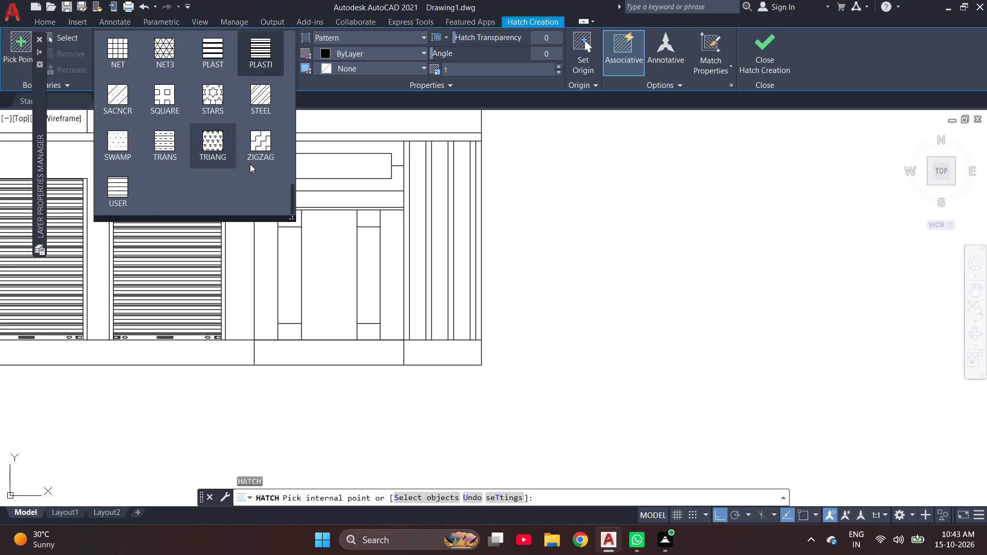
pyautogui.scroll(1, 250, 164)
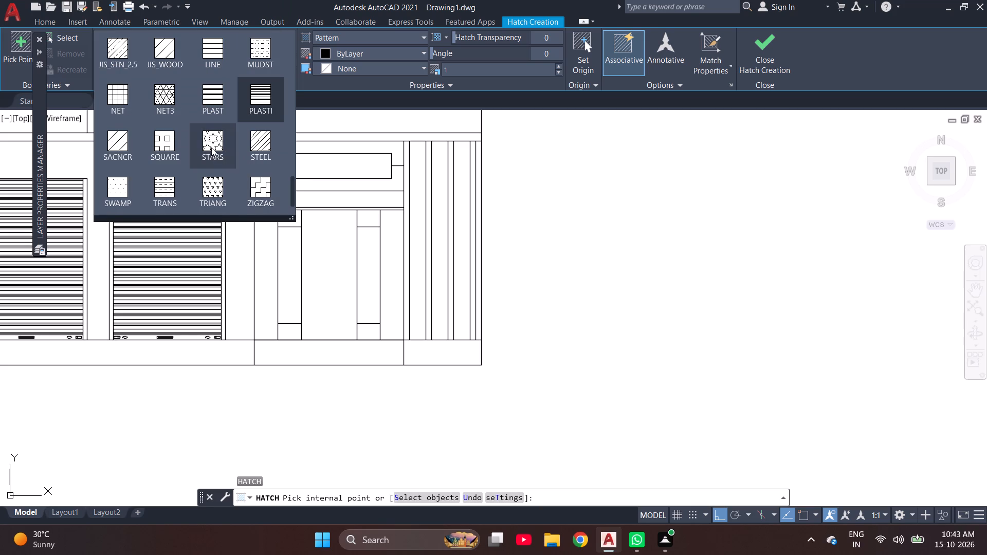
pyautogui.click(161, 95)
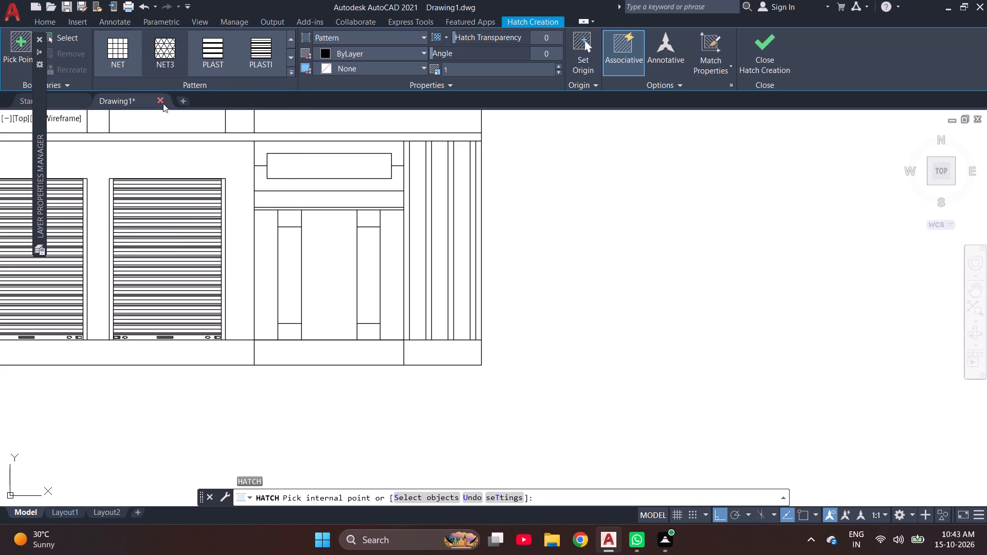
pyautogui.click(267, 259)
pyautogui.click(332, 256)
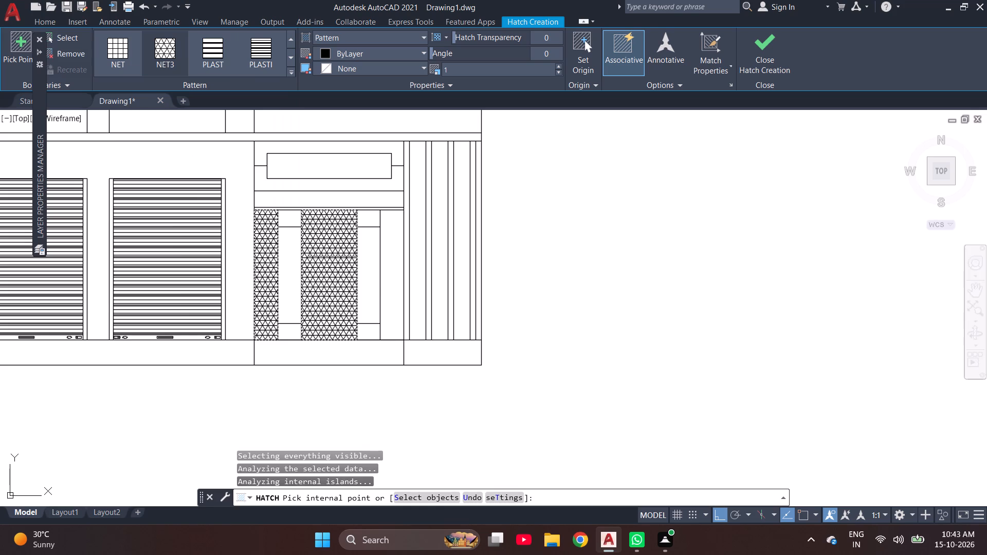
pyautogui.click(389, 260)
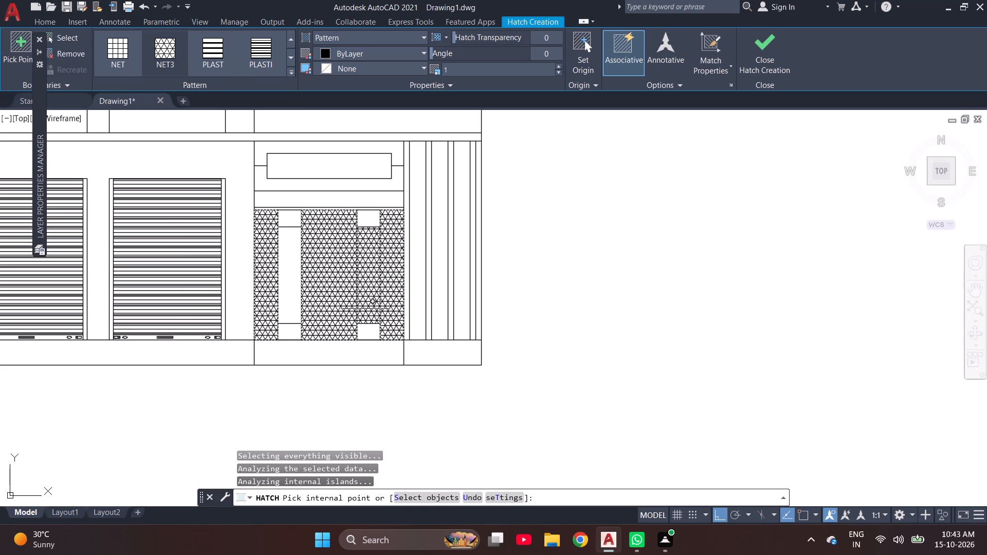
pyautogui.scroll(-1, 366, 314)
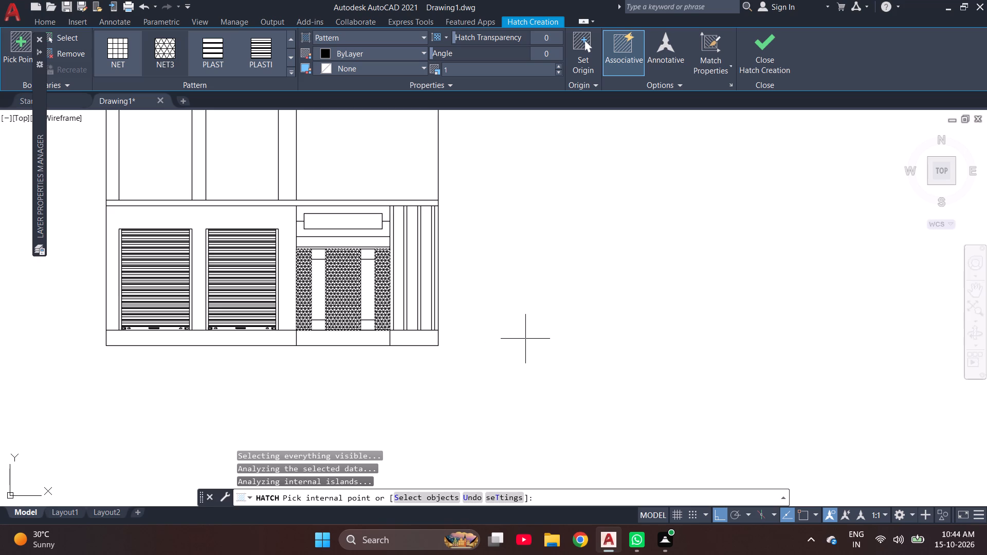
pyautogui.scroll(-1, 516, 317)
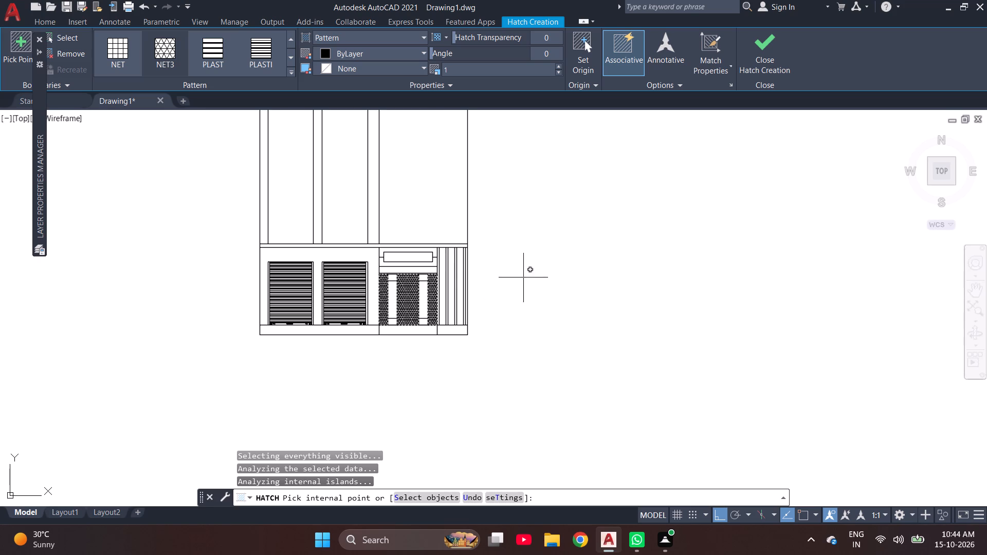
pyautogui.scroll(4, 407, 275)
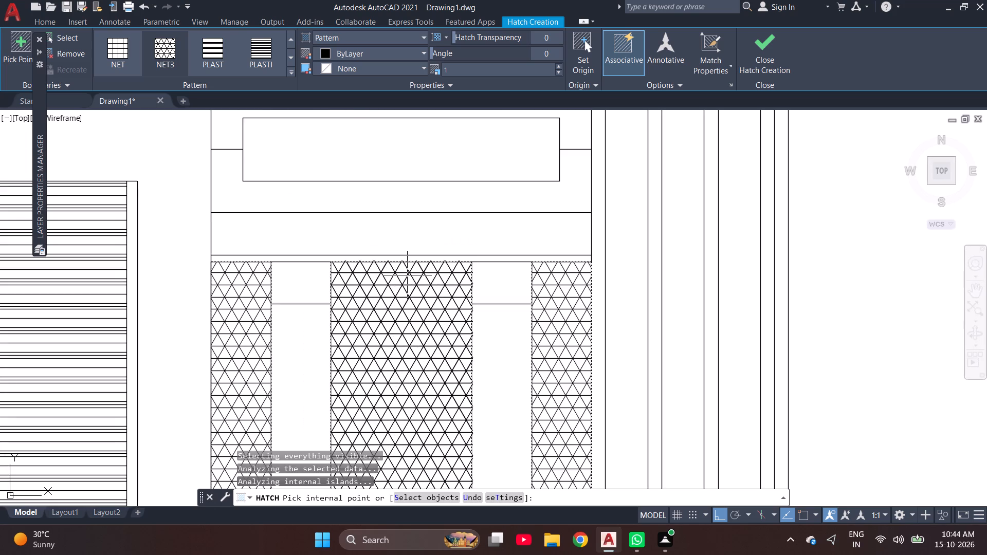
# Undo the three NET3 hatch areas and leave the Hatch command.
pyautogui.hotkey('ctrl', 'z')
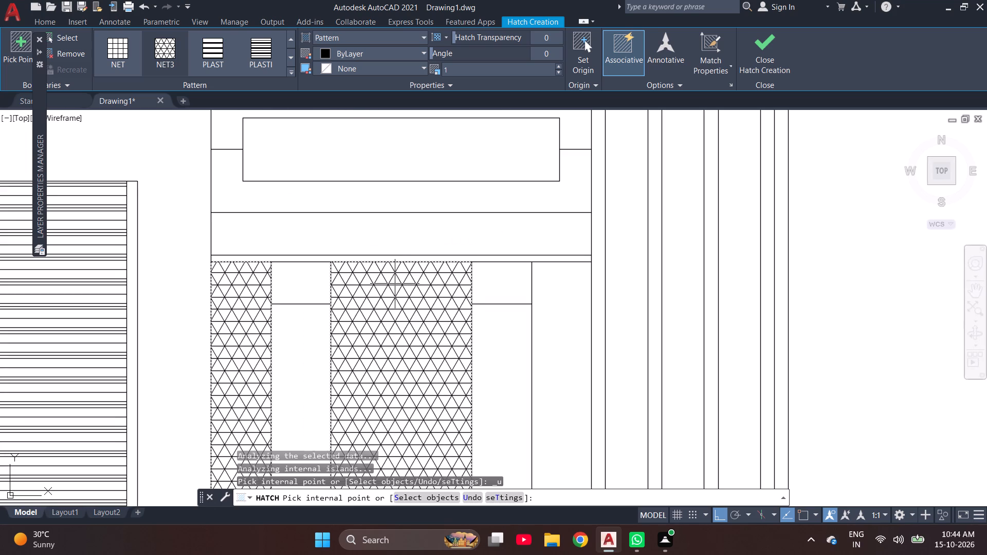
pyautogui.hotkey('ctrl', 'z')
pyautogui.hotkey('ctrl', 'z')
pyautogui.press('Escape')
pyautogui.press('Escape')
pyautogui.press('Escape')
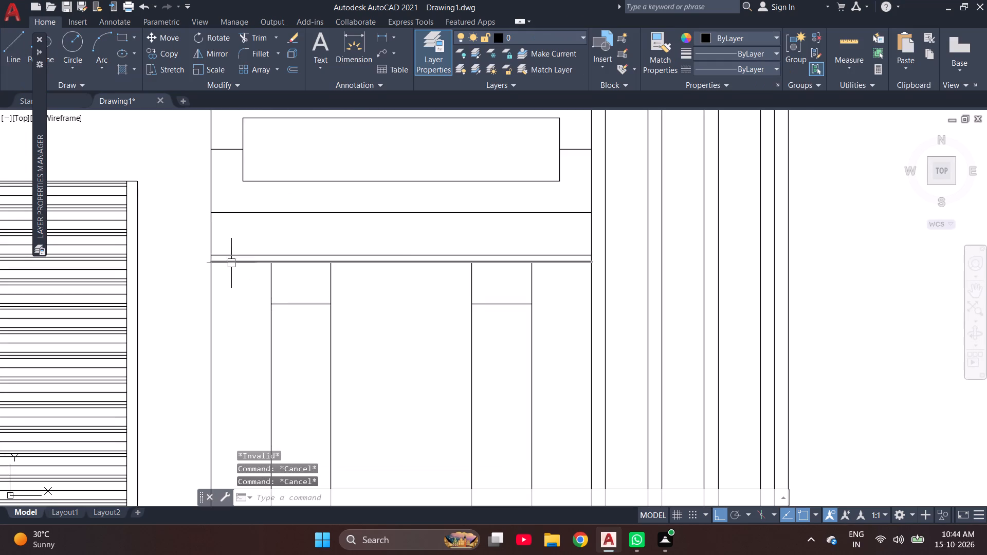
# Offset the lower line of the closely spaced horizontal pair above the columns 0'2" downward.
pyautogui.scroll(2, 231, 263)
pyautogui.press('o')
pyautogui.press('Return')
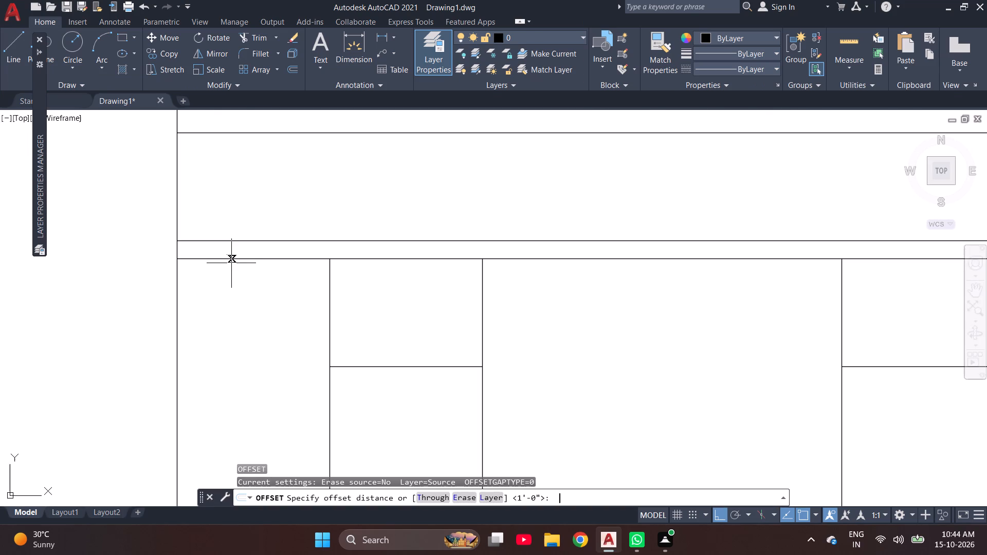
pyautogui.write("0'")
pyautogui.write('2"')
pyautogui.press('Return')
pyautogui.click(260, 261)
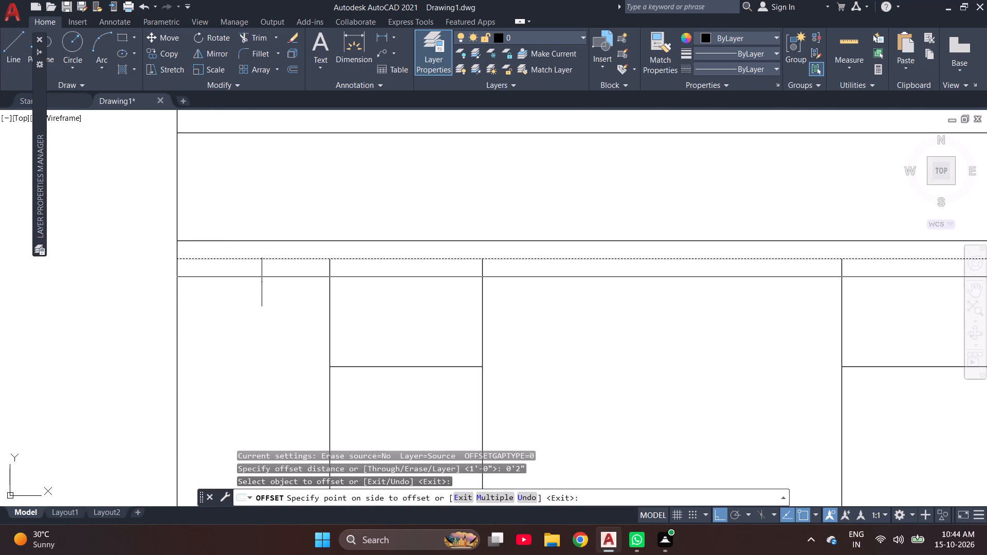
pyautogui.click(262, 283)
pyautogui.scroll(-1, 264, 285)
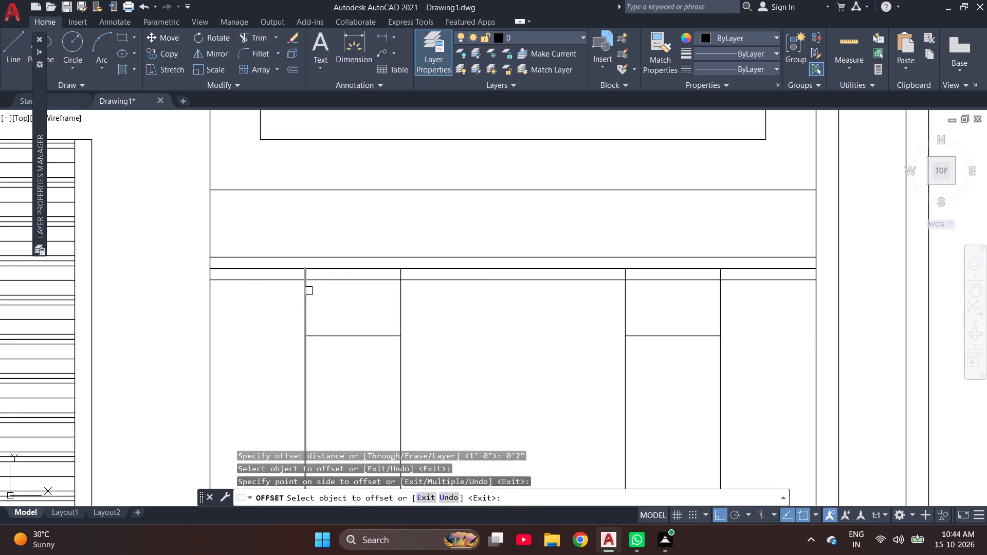
pyautogui.scroll(2, 313, 277)
pyautogui.press('Escape')
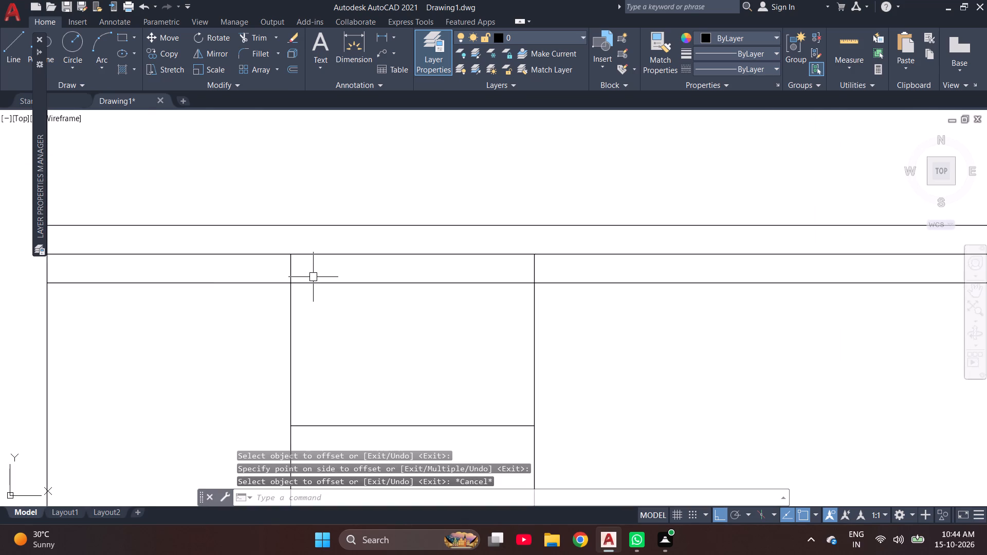
# Trim the newly offset horizontal line where it crosses the two columns, keeping its pieces in the gaps between and beside them.
pyautogui.write('TR')
pyautogui.press('space')
pyautogui.click(332, 283)
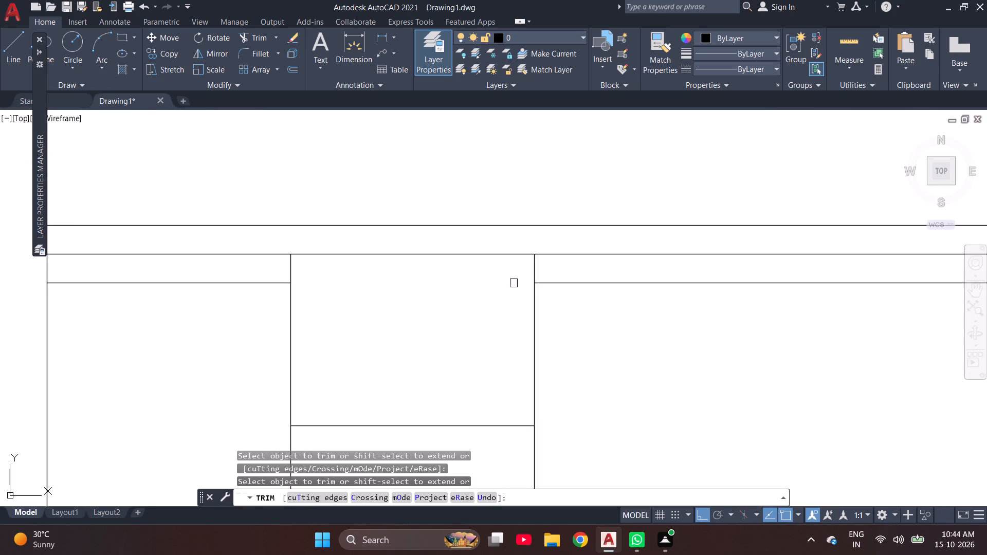
pyautogui.click(584, 284)
pyautogui.scroll(-2, 345, 281)
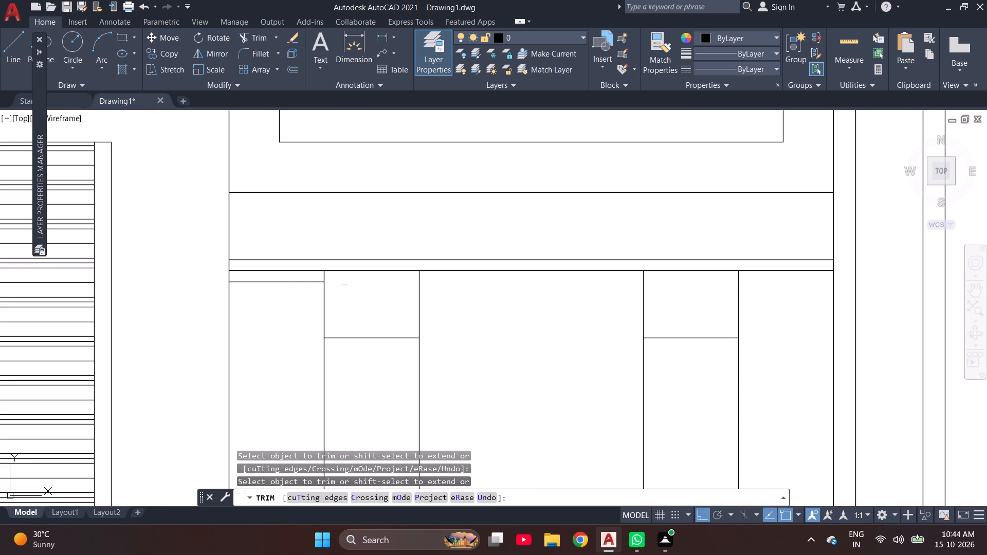
pyautogui.hotkey('ctrl', 'z')
pyautogui.scroll(-3, 340, 296)
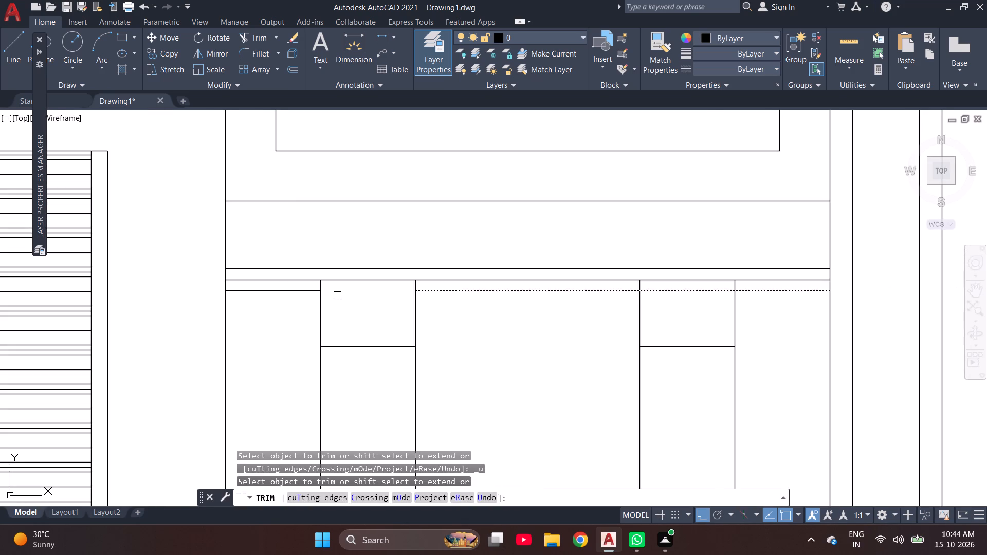
pyautogui.scroll(-1, 337, 296)
pyautogui.scroll(4, 482, 297)
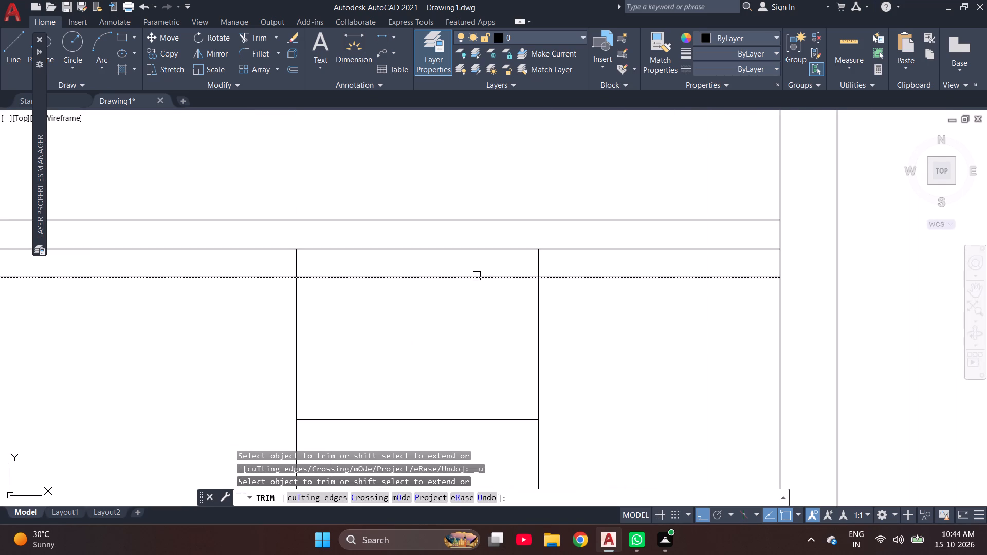
pyautogui.click(477, 276)
pyautogui.scroll(-3, 441, 314)
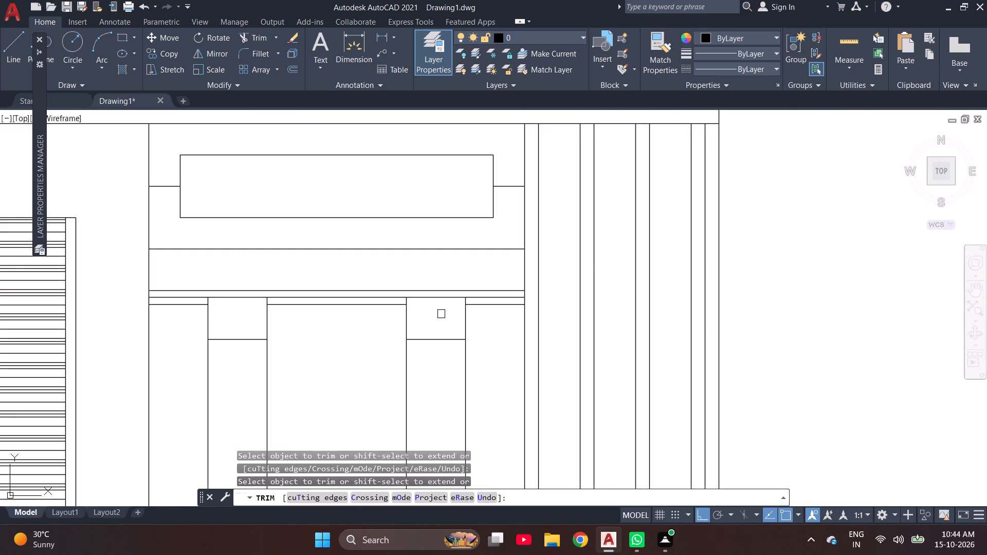
pyautogui.press('Escape')
pyautogui.press('Escape')
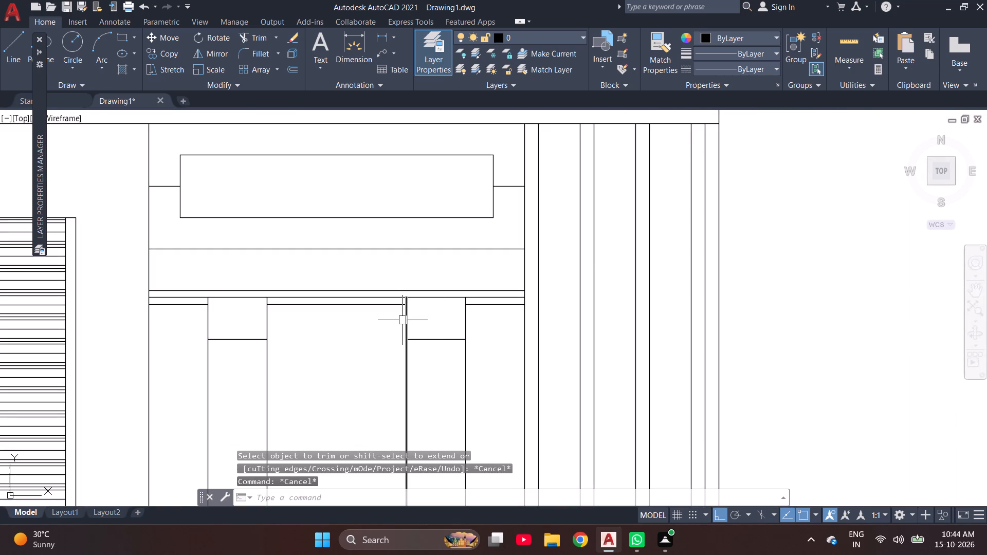
# Open the tool palettes and bring the Imperial and ISO hatch samples into view.
pyautogui.hotkey('ctrl', '3')
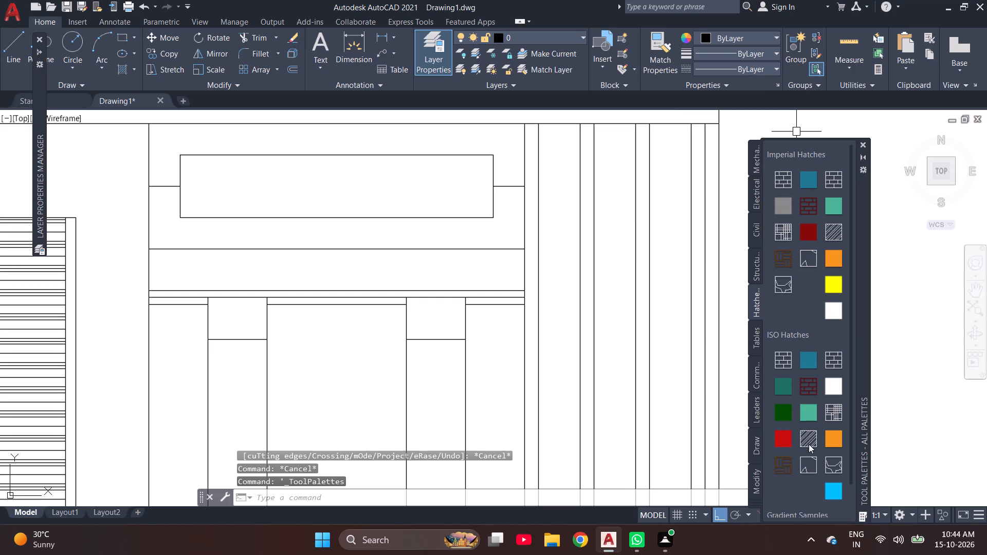
pyautogui.scroll(-2, 805, 337)
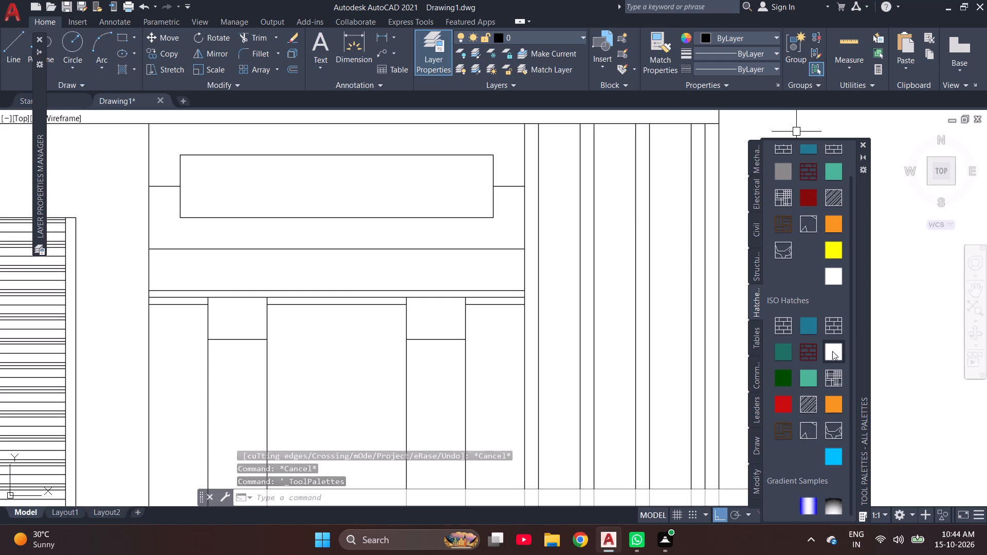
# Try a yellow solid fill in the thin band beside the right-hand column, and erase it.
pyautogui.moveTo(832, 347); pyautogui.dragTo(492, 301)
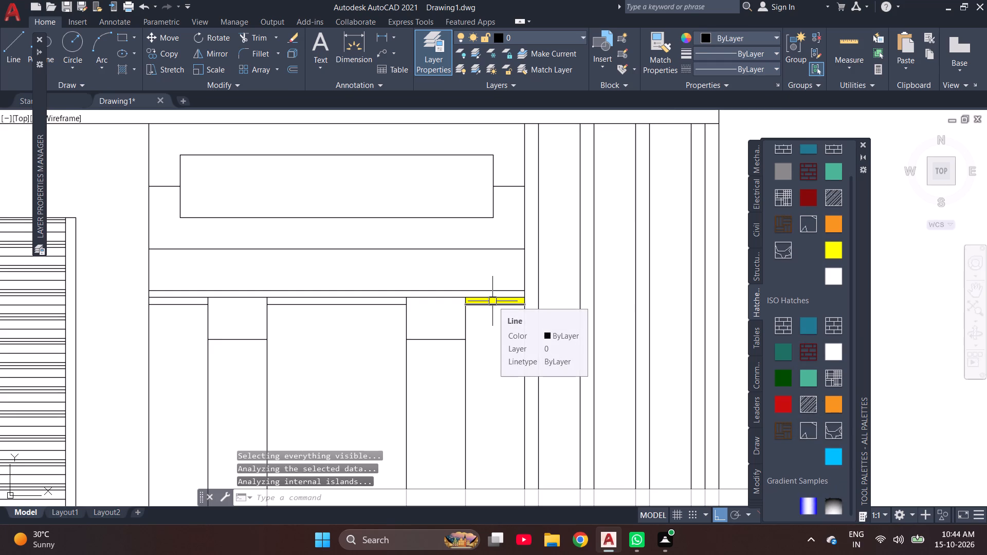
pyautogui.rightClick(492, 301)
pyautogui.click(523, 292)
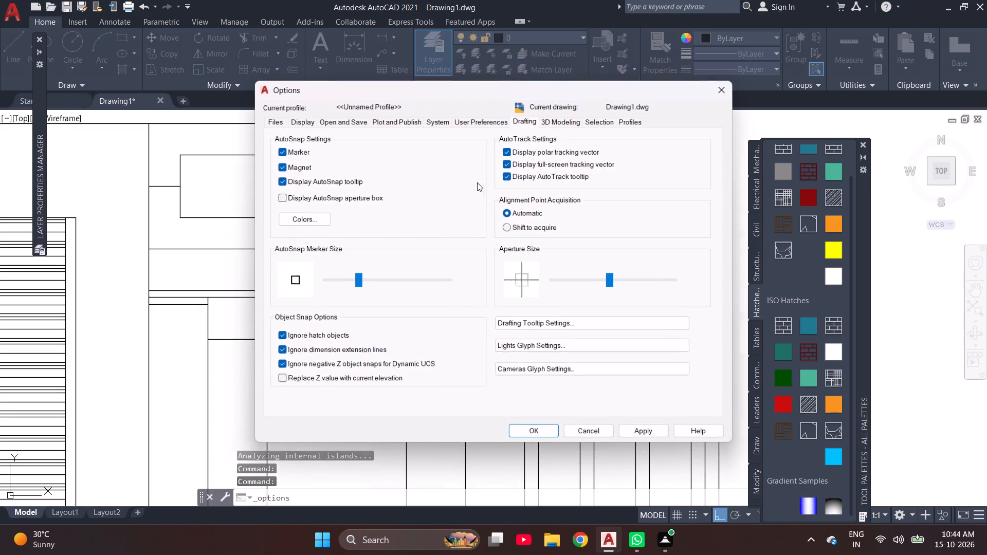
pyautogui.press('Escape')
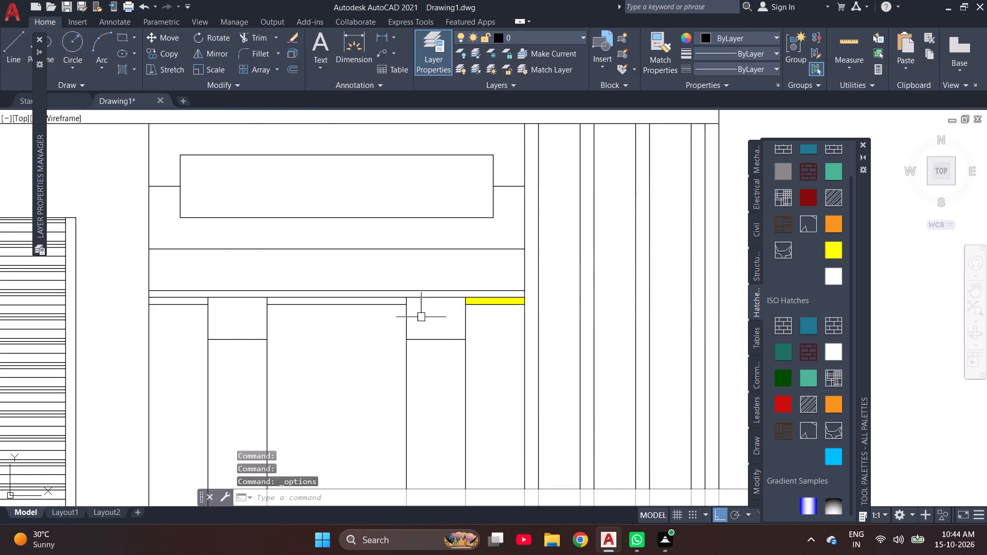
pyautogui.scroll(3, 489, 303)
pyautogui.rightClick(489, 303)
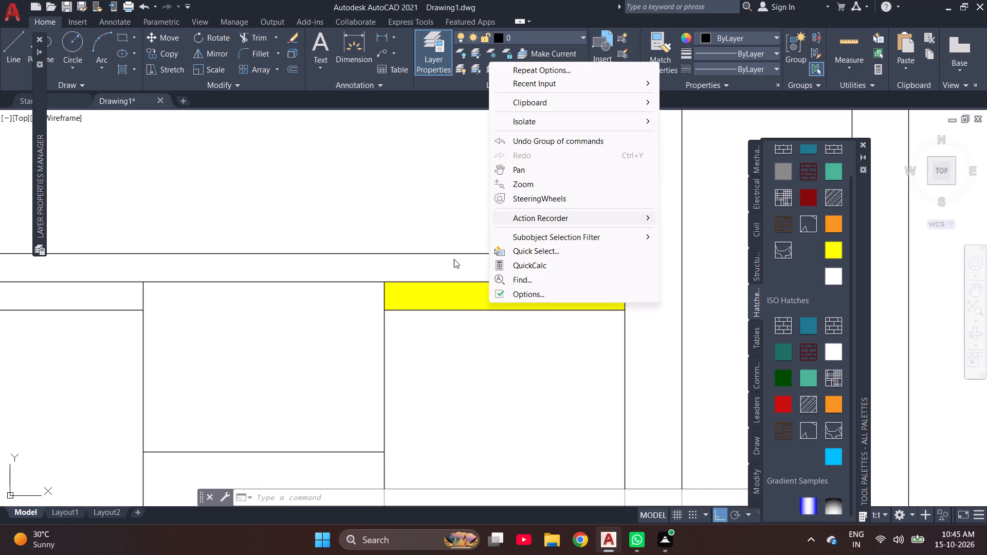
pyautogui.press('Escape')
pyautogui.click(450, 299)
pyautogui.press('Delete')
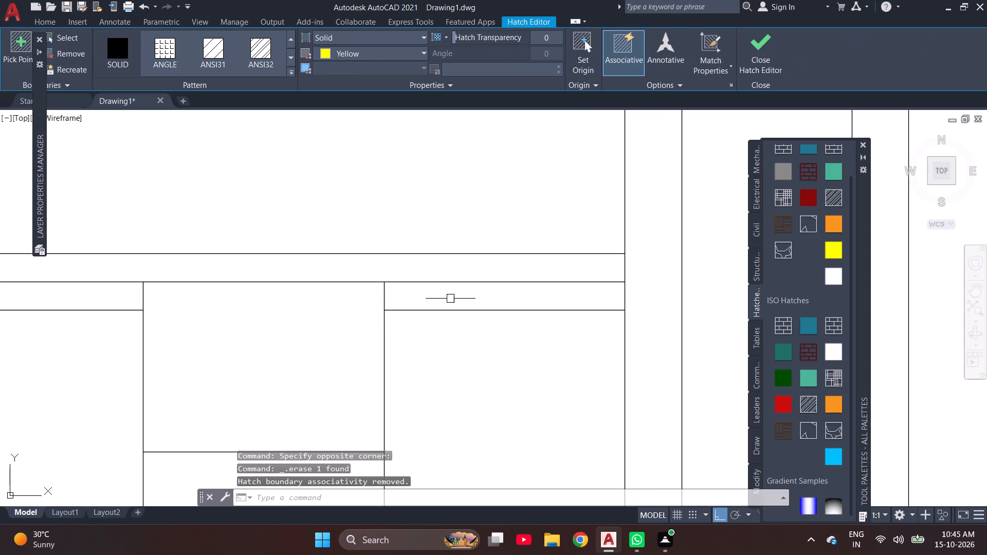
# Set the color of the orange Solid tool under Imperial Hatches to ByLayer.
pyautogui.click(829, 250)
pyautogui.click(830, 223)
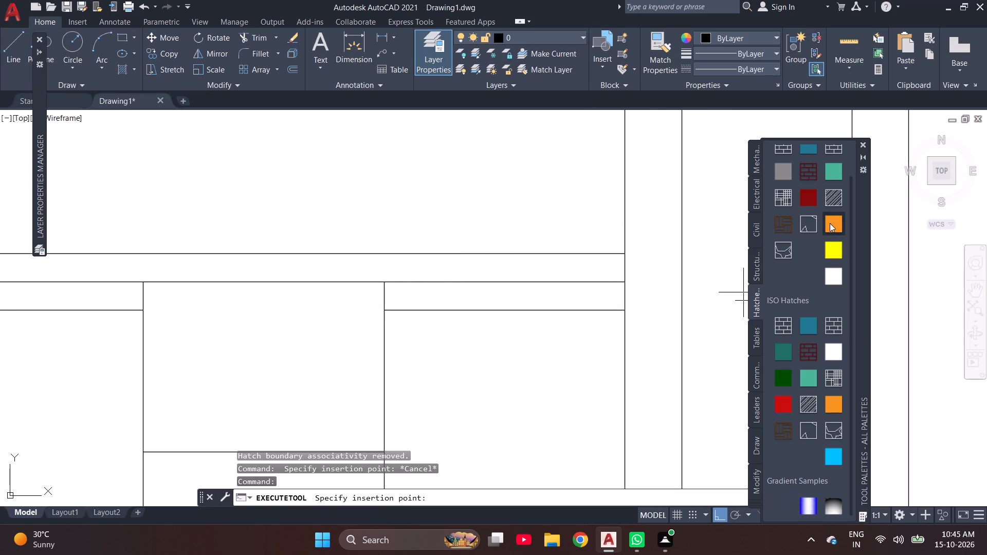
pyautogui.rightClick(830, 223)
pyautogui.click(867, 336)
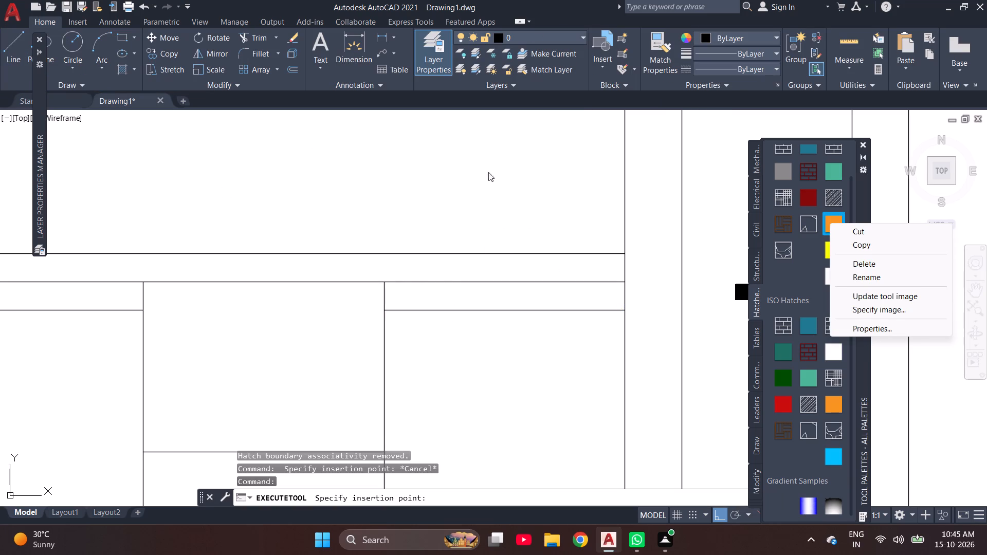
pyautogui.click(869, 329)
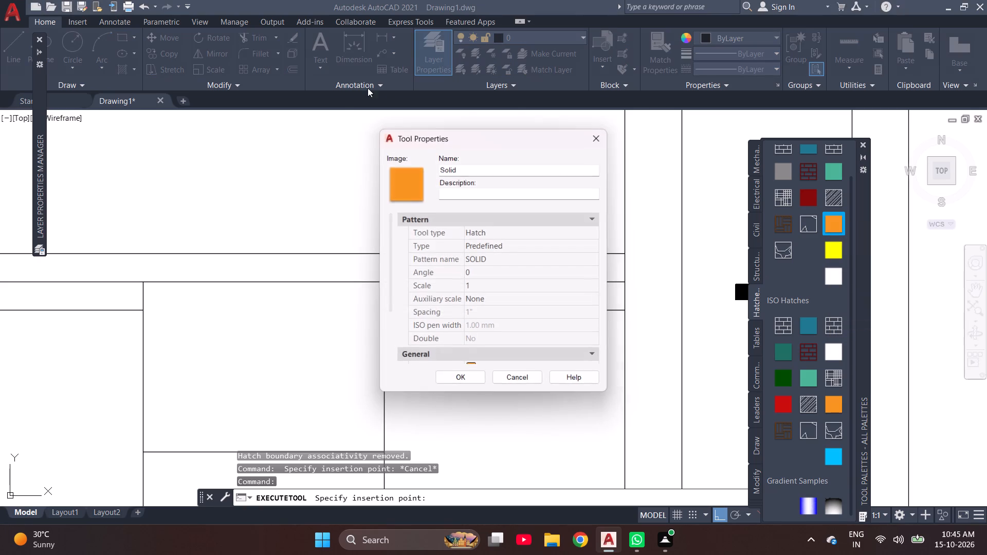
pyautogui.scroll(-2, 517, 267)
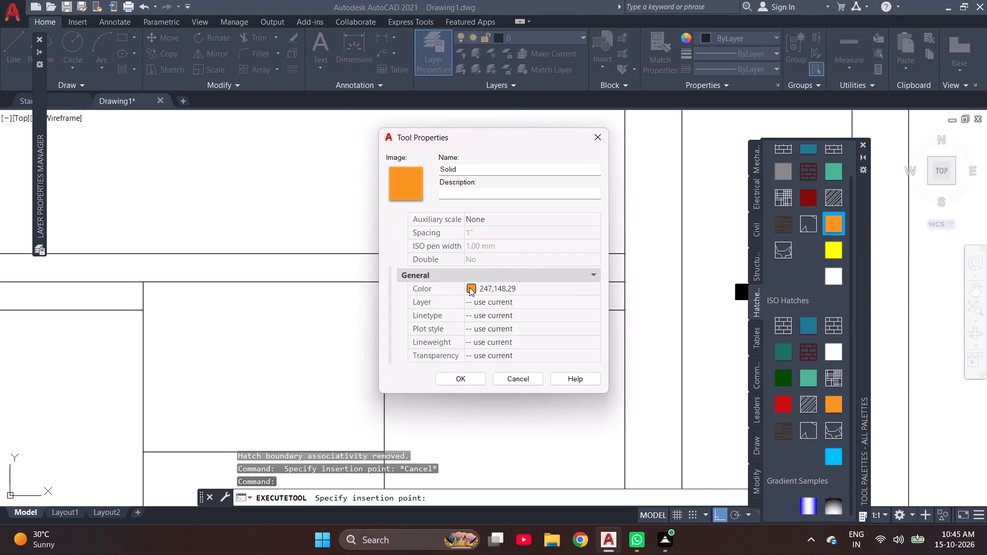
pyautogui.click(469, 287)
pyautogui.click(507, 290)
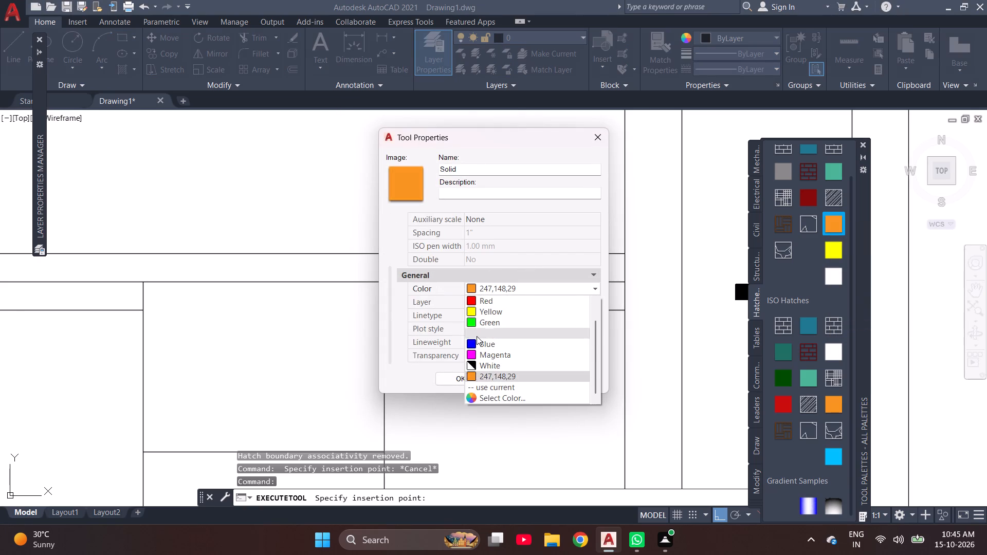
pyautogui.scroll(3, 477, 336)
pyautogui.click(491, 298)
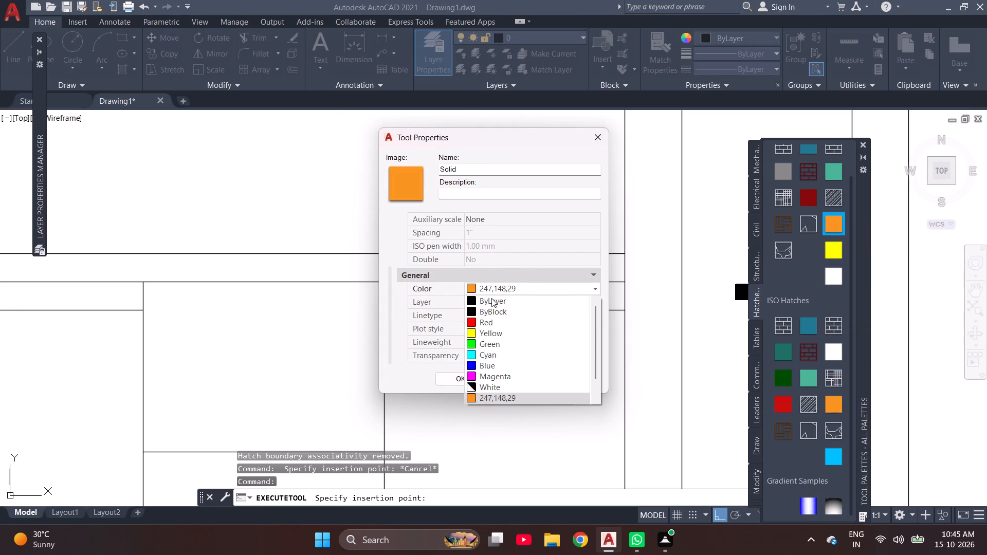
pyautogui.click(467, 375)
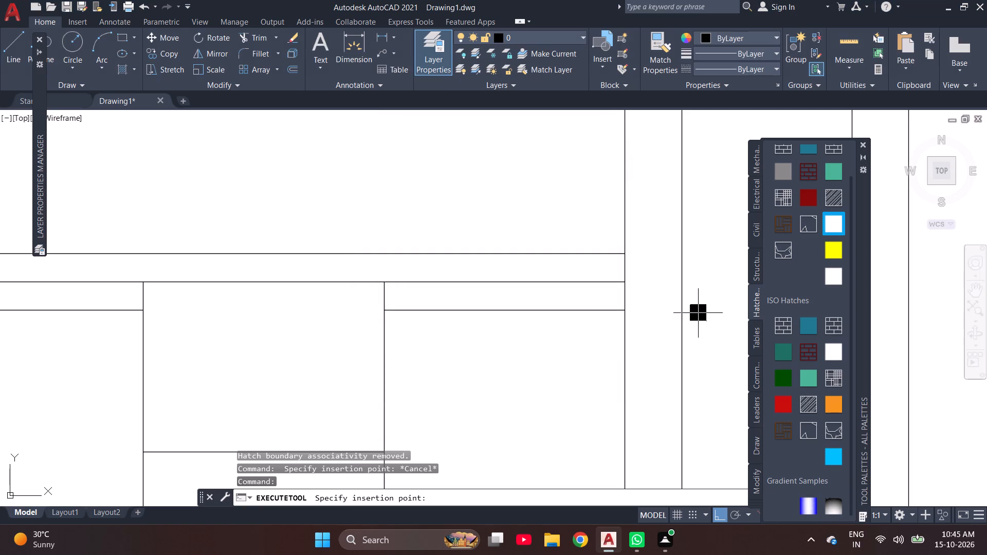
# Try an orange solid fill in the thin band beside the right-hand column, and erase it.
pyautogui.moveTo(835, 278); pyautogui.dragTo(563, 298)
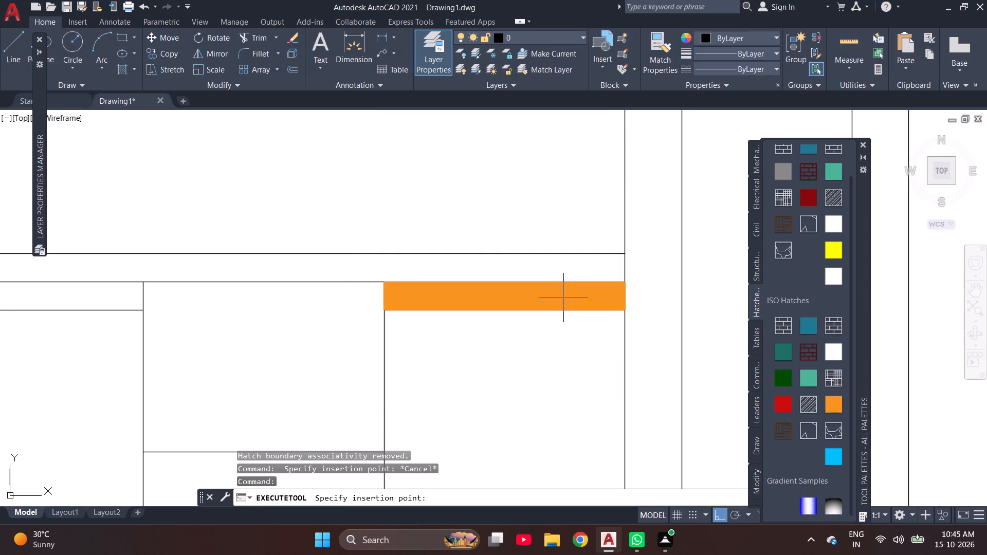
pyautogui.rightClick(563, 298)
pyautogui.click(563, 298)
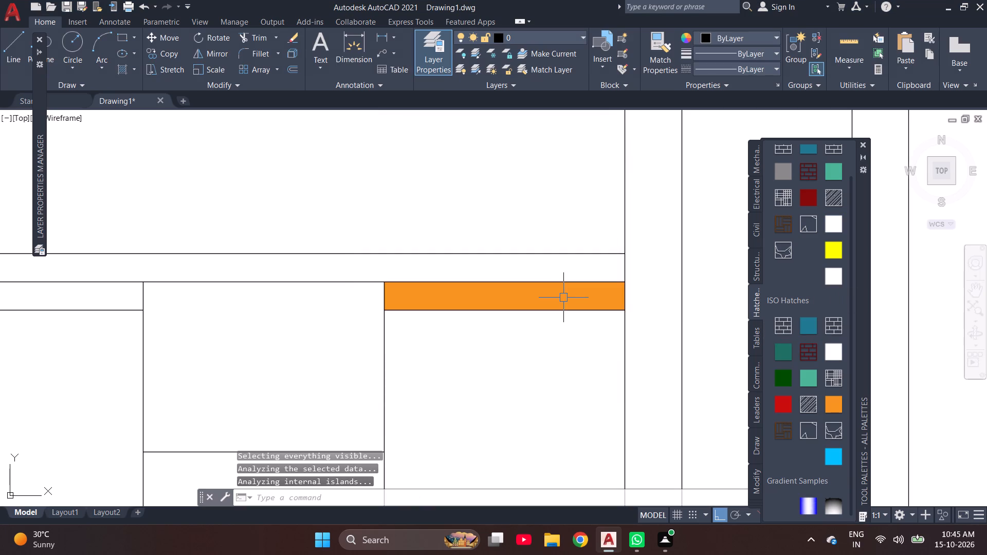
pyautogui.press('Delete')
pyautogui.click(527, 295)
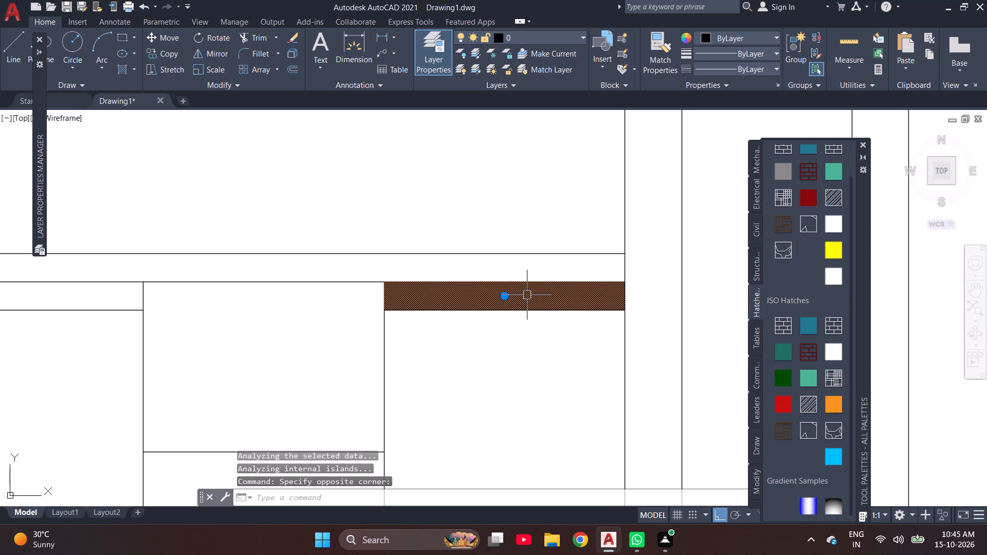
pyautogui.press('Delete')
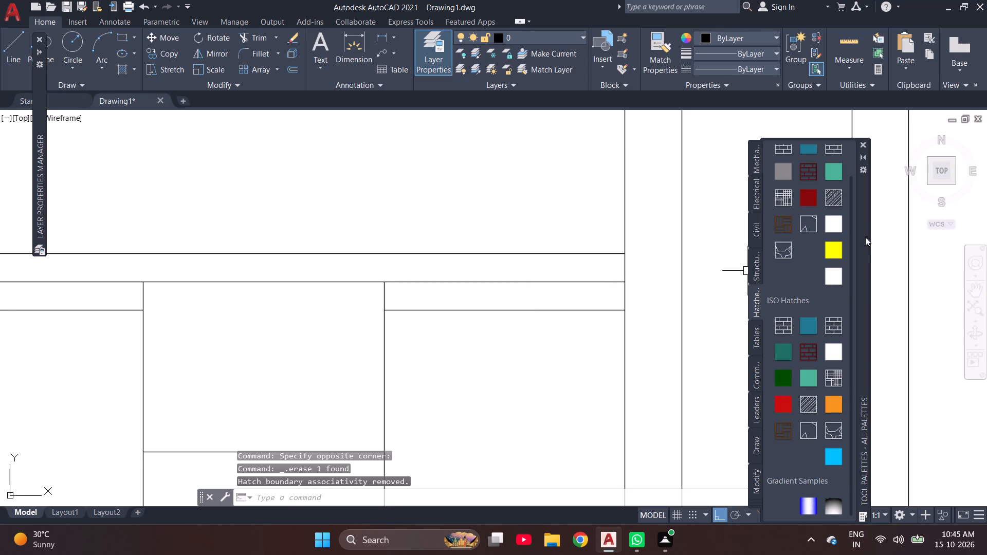
# Set the color of the Solid tool above the yellow sample under Imperial Hatches to ByBlock.
pyautogui.click(834, 279)
pyautogui.click(830, 227)
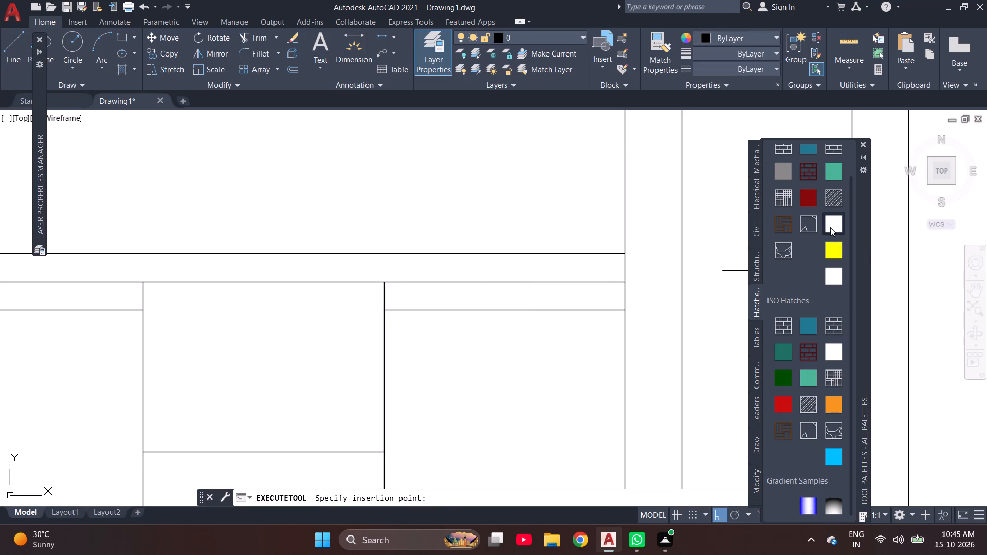
pyautogui.rightClick(830, 227)
pyautogui.click(875, 336)
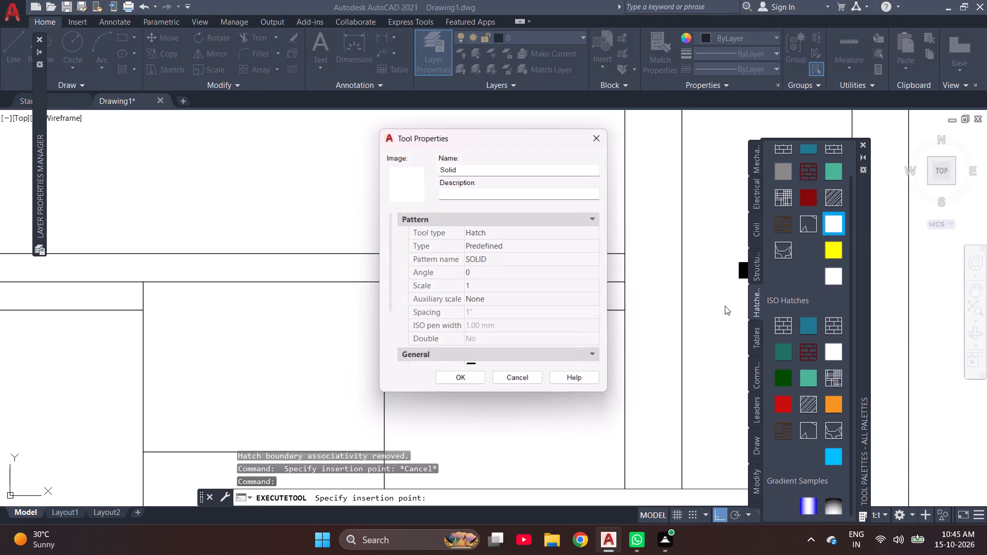
pyautogui.scroll(-3, 435, 297)
pyautogui.click(478, 294)
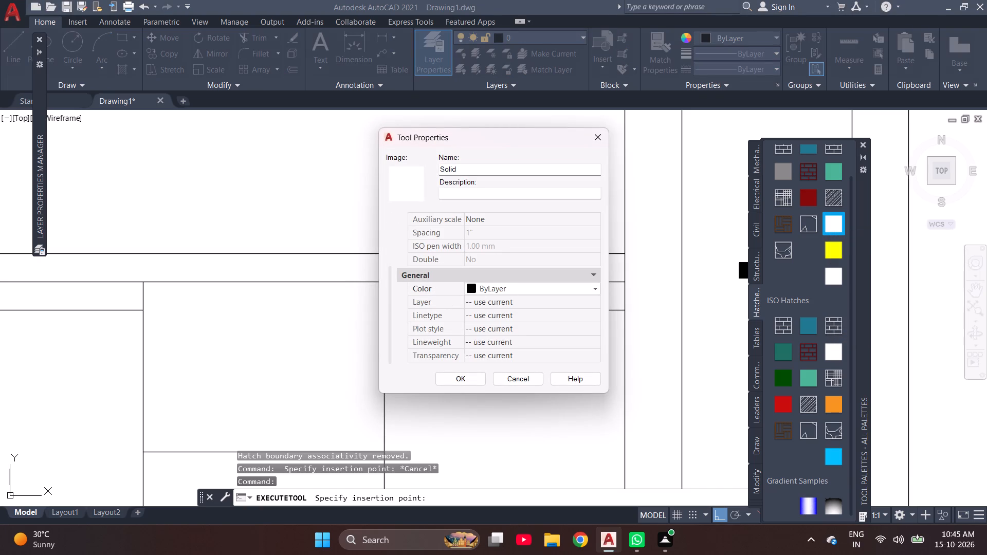
pyautogui.click(508, 291)
pyautogui.click(497, 313)
pyautogui.click(478, 376)
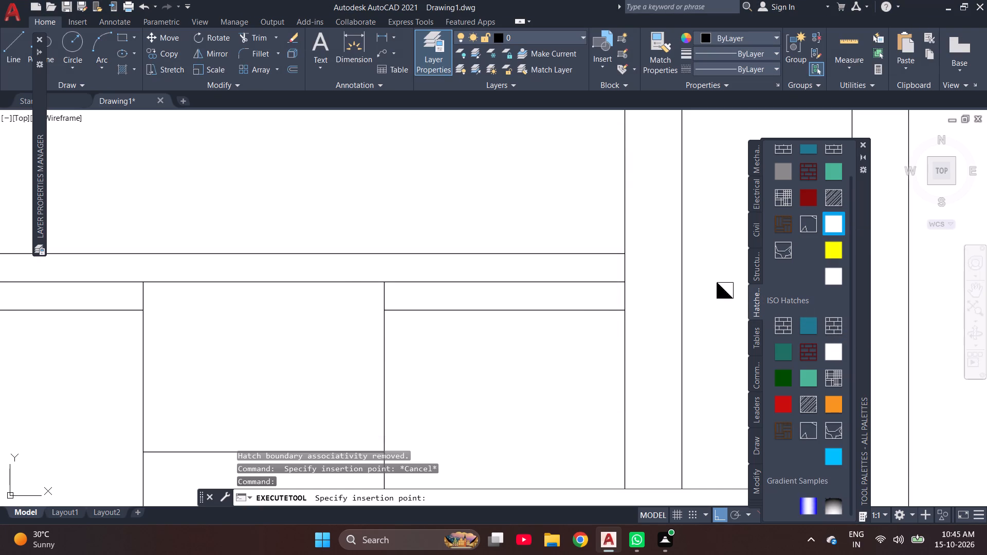
# Fill the three thin bands between and beside the two columns with the black Solid hatch.
pyautogui.click(546, 298)
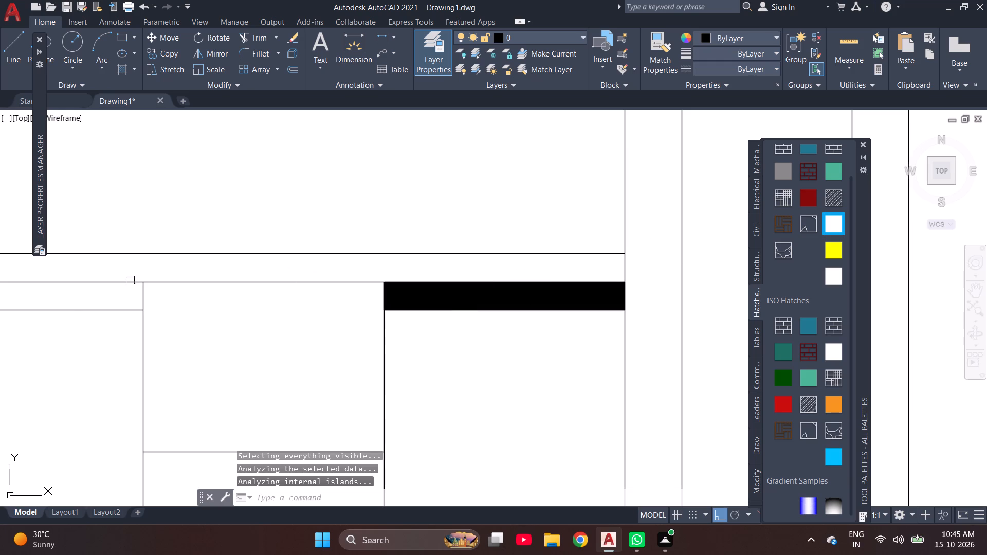
pyautogui.click(833, 223)
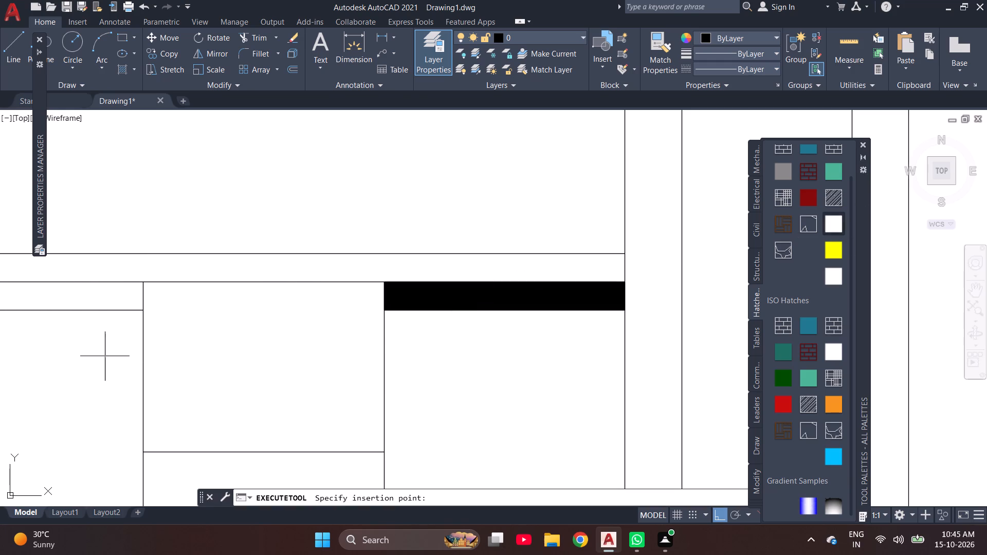
pyautogui.click(82, 301)
pyautogui.scroll(-4, 426, 300)
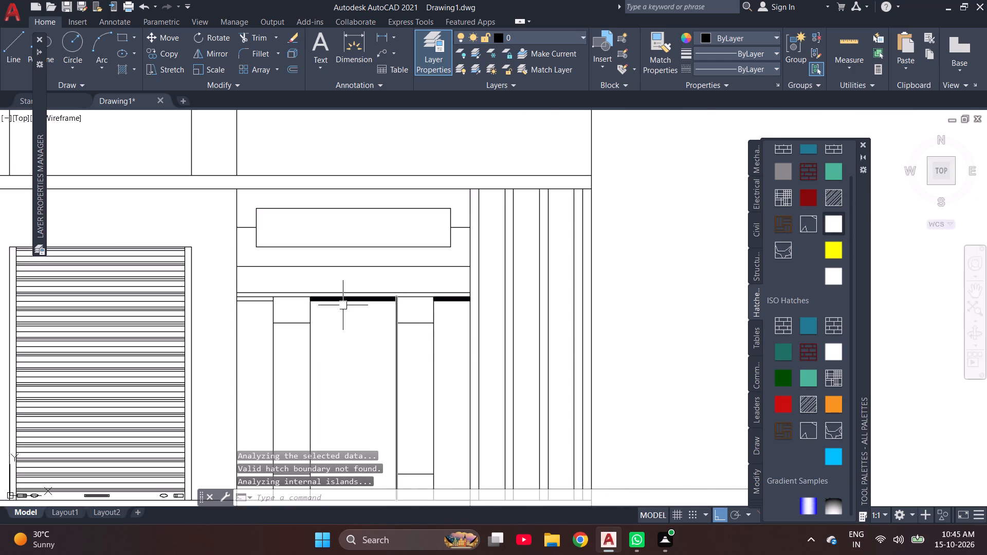
pyautogui.click(832, 228)
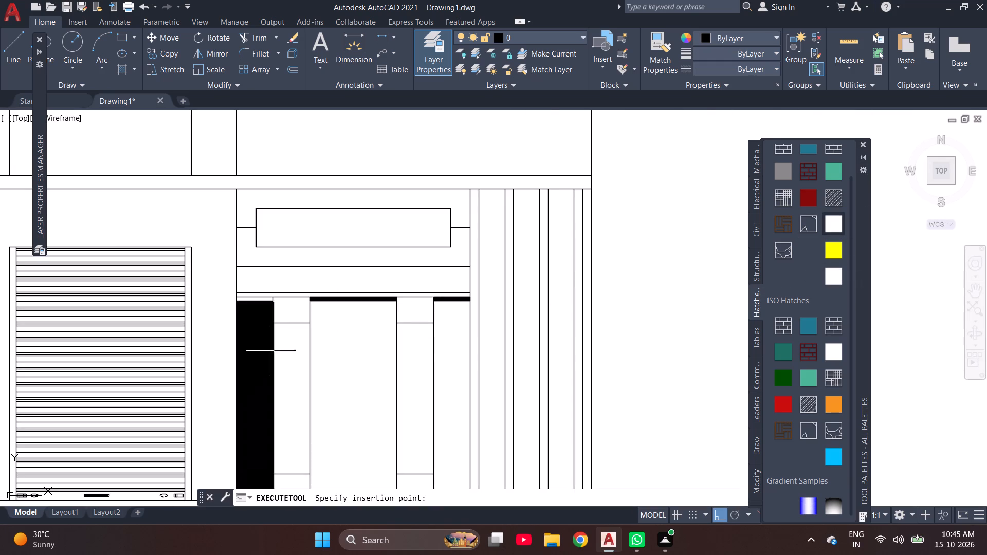
pyautogui.scroll(4, 268, 300)
pyautogui.click(230, 299)
pyautogui.scroll(-2, 292, 314)
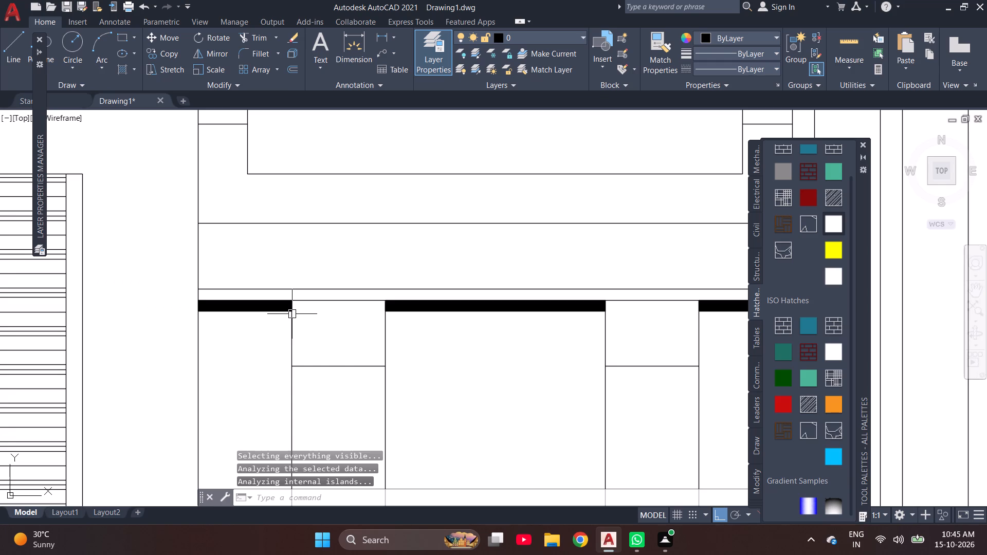
pyautogui.press('Escape')
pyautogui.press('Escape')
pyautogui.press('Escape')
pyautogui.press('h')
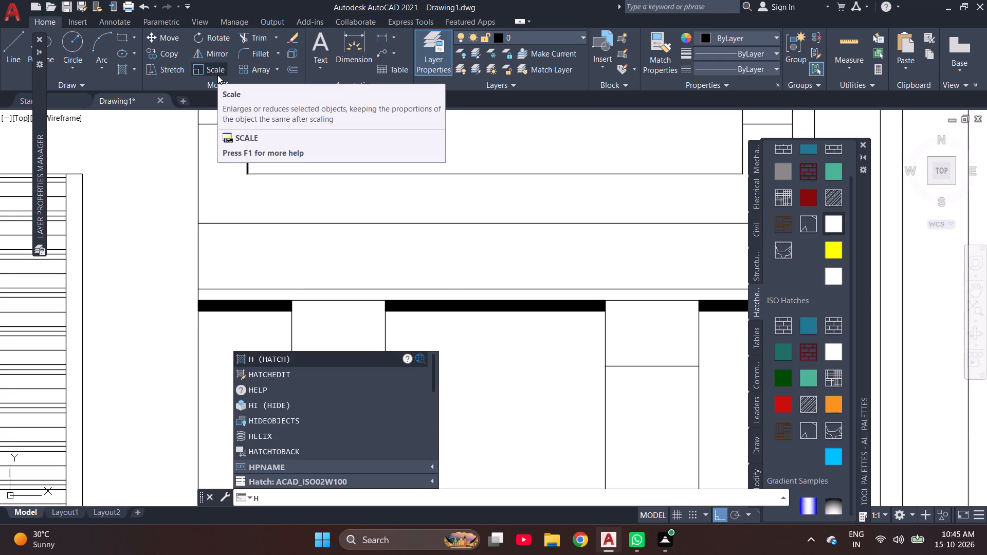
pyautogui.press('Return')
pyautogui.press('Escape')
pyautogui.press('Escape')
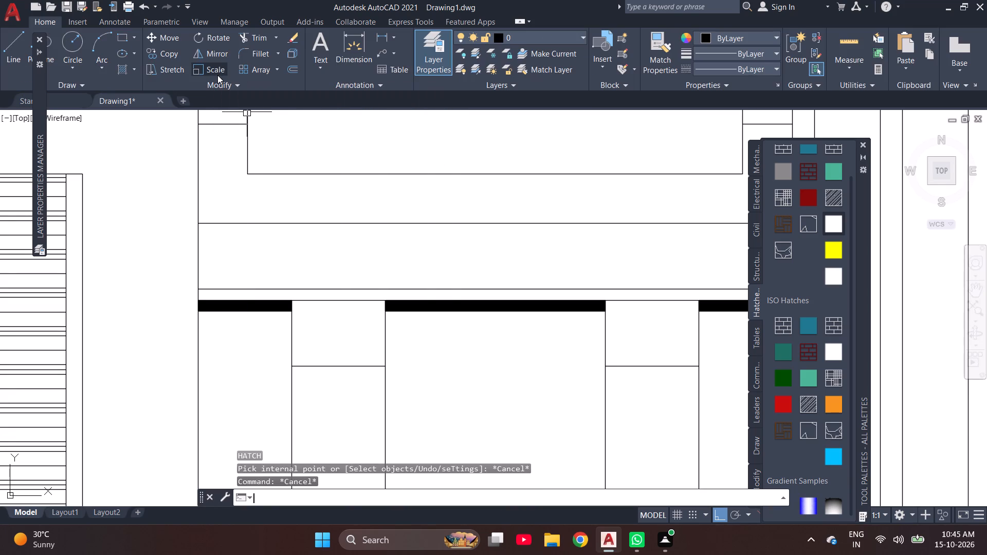
# Hatch the three tall panels between and beside the two columns, below the black bands, with the NET3 pattern.
pyautogui.press('h')
pyautogui.press('Return')
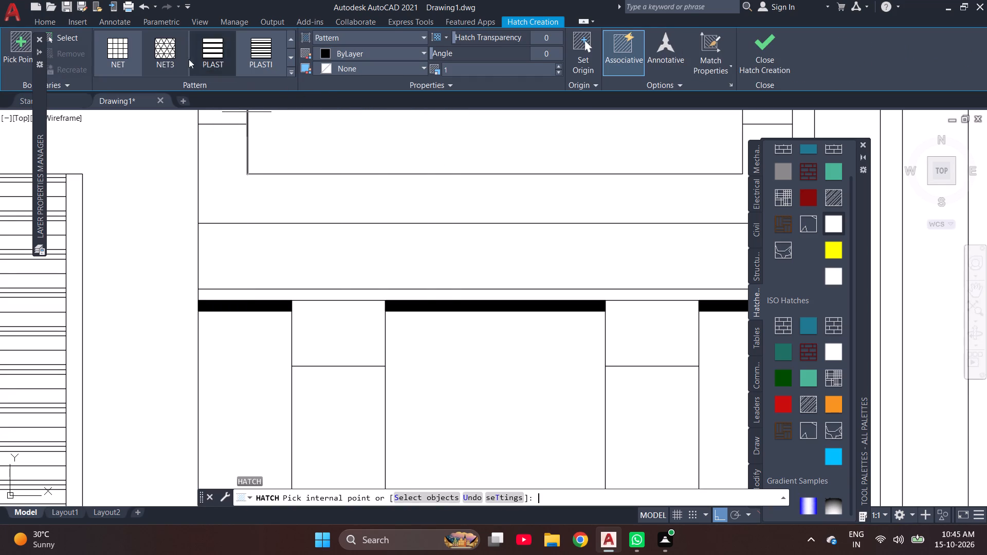
pyautogui.click(290, 73)
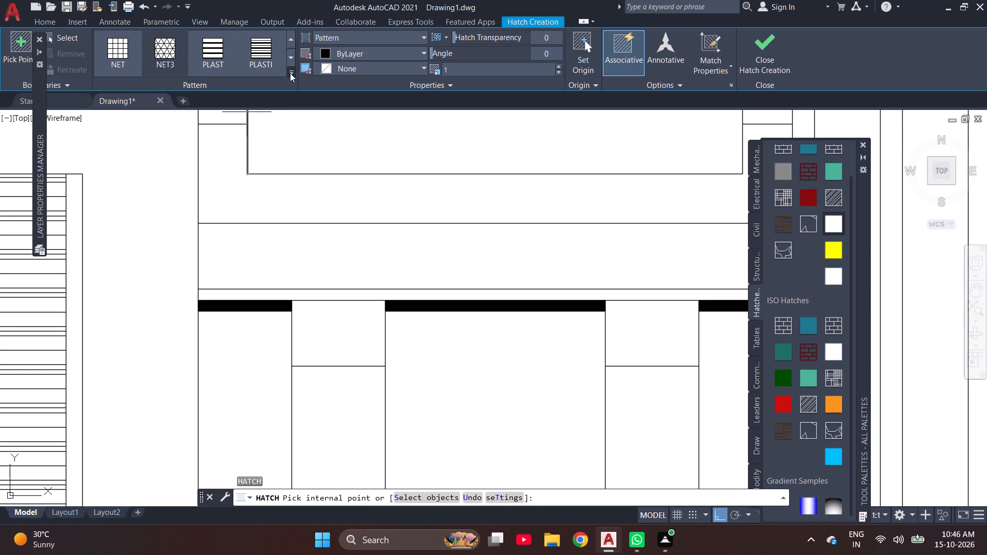
pyautogui.click(289, 70)
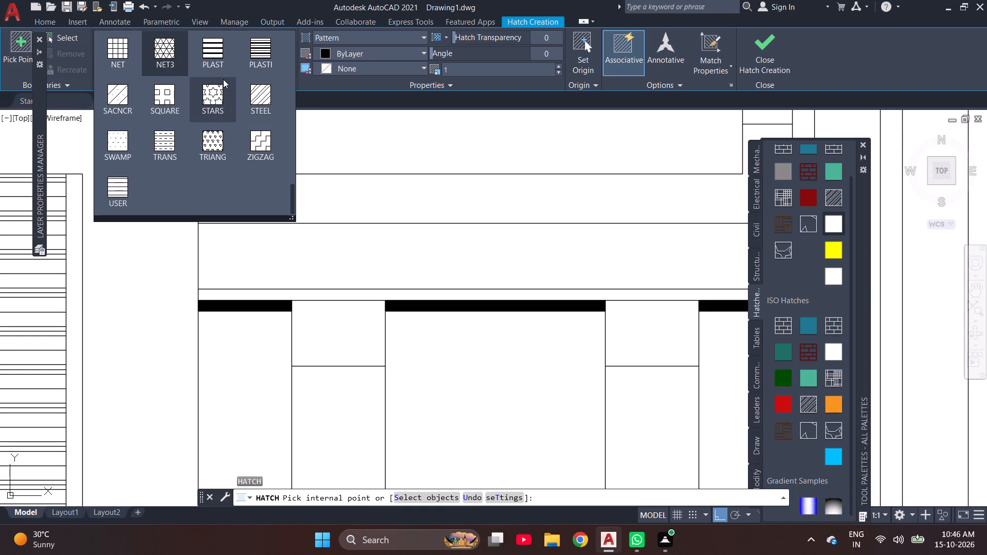
pyautogui.scroll(1, 223, 79)
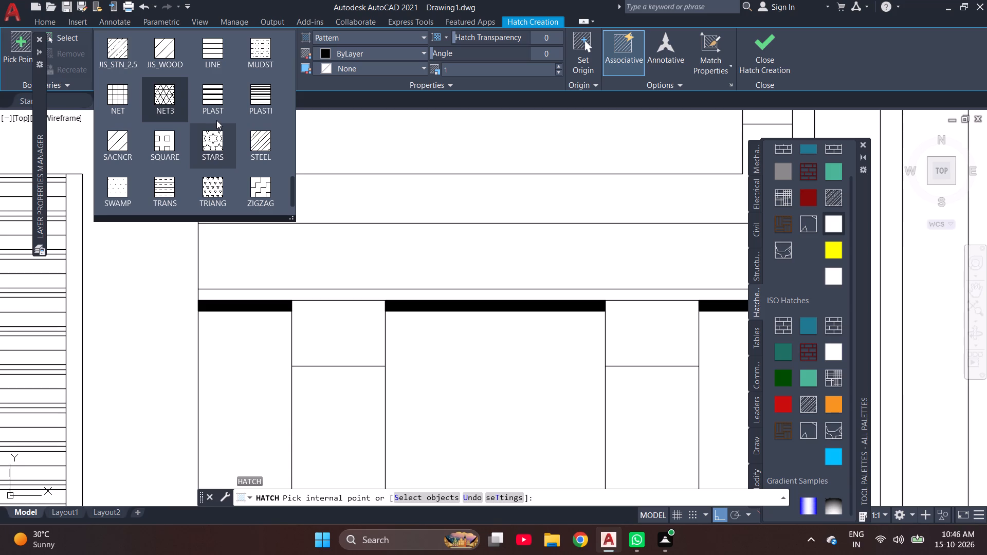
pyautogui.click(156, 99)
pyautogui.click(236, 383)
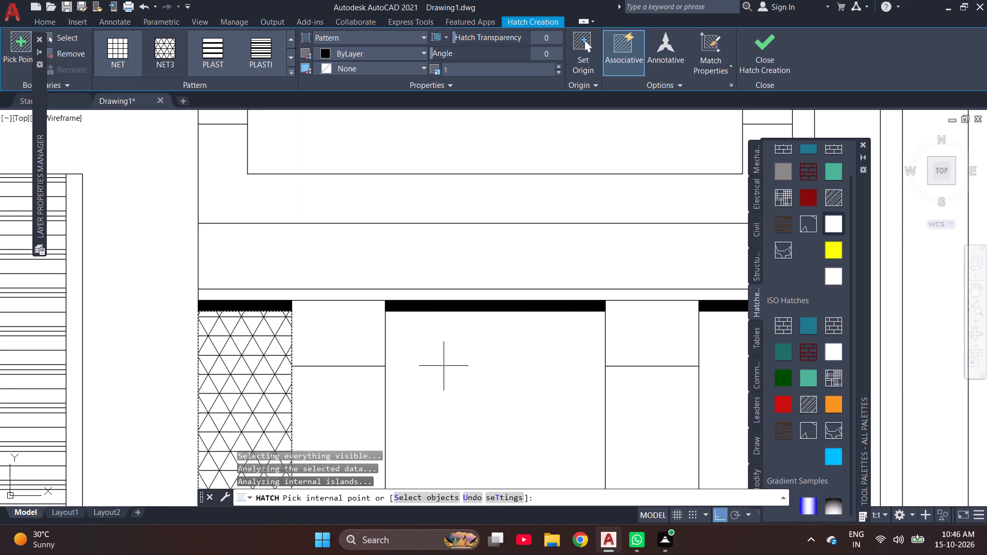
pyautogui.click(449, 364)
pyautogui.click(711, 379)
pyautogui.scroll(-2, 209, 289)
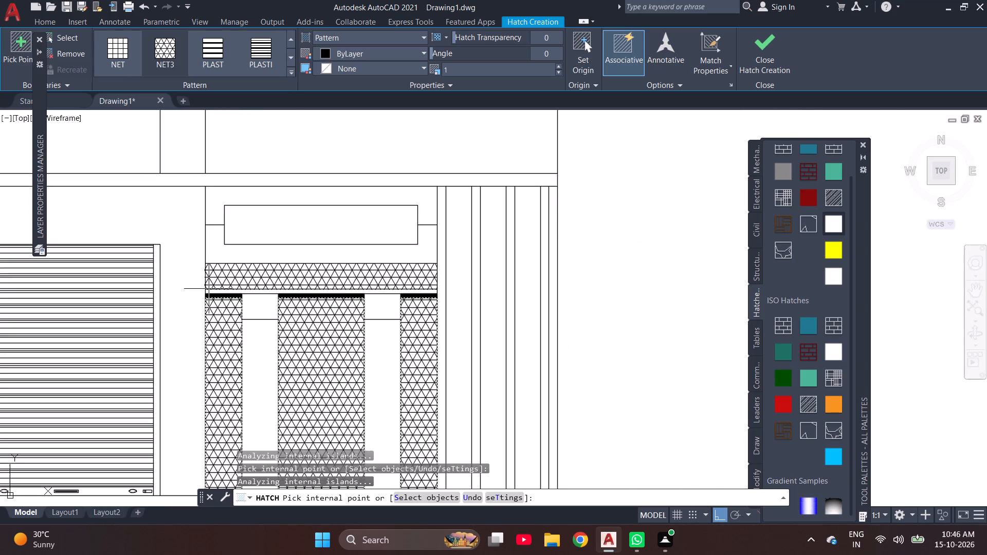
pyautogui.scroll(-1, 351, 379)
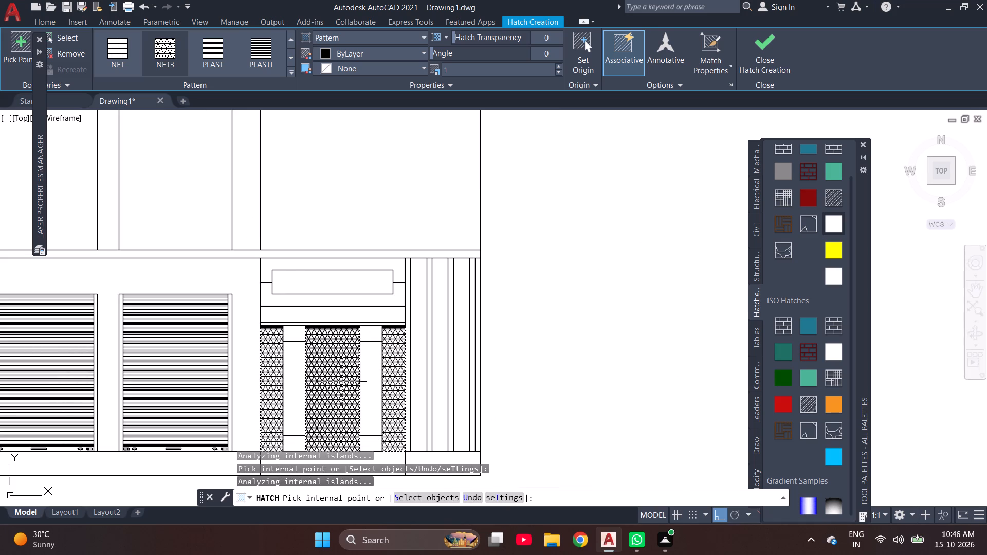
pyautogui.press('Escape')
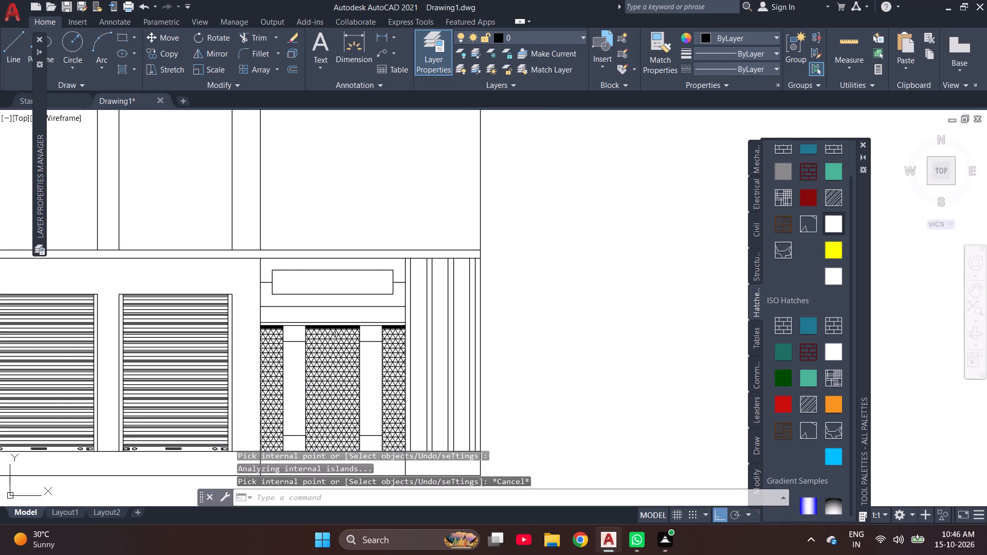
# Try scales of 1 and 5 on the NET3 hatch of the three panels, and set its scale to 2.
pyautogui.click(332, 348)
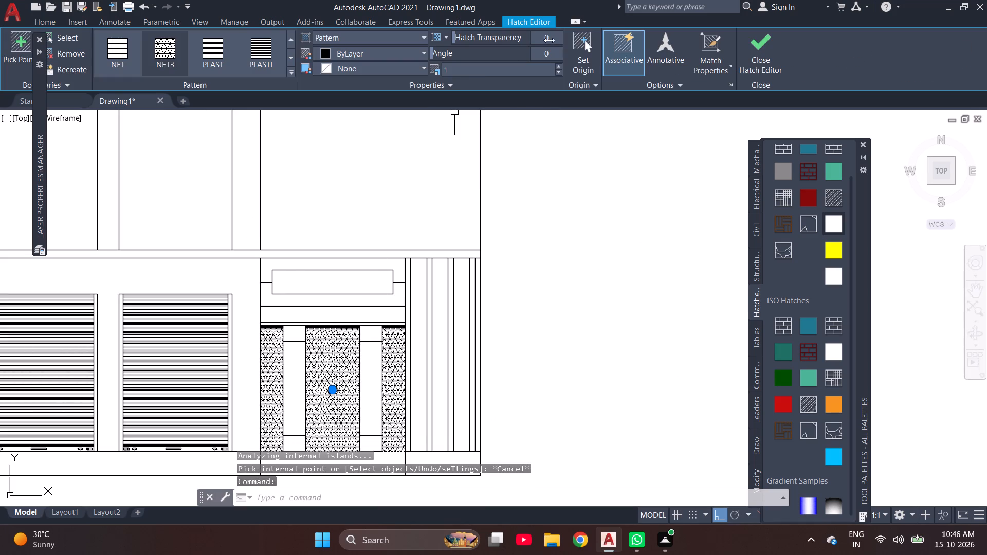
pyautogui.moveTo(549, 40); pyautogui.dragTo(534, 41)
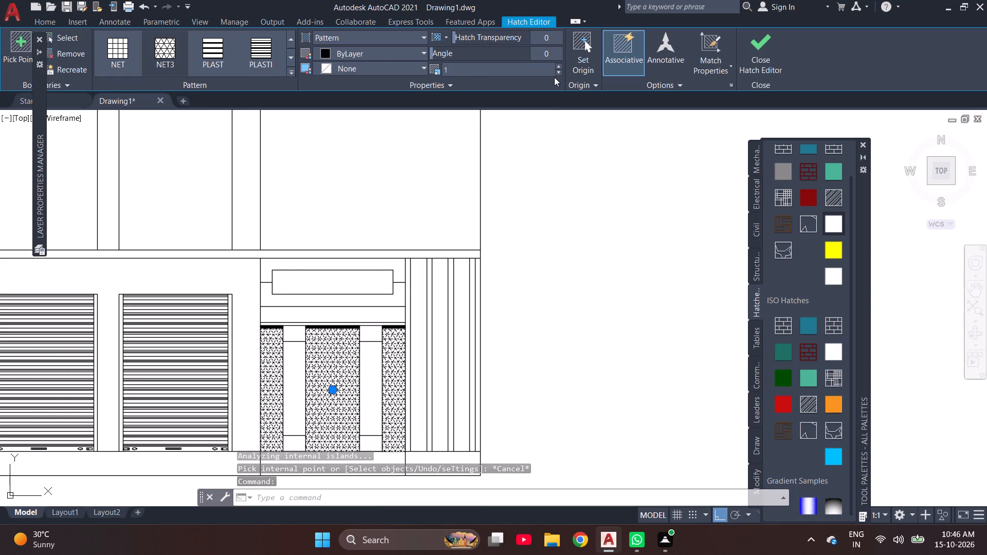
pyautogui.tripleClick(558, 74)
pyautogui.doubleClick(558, 74)
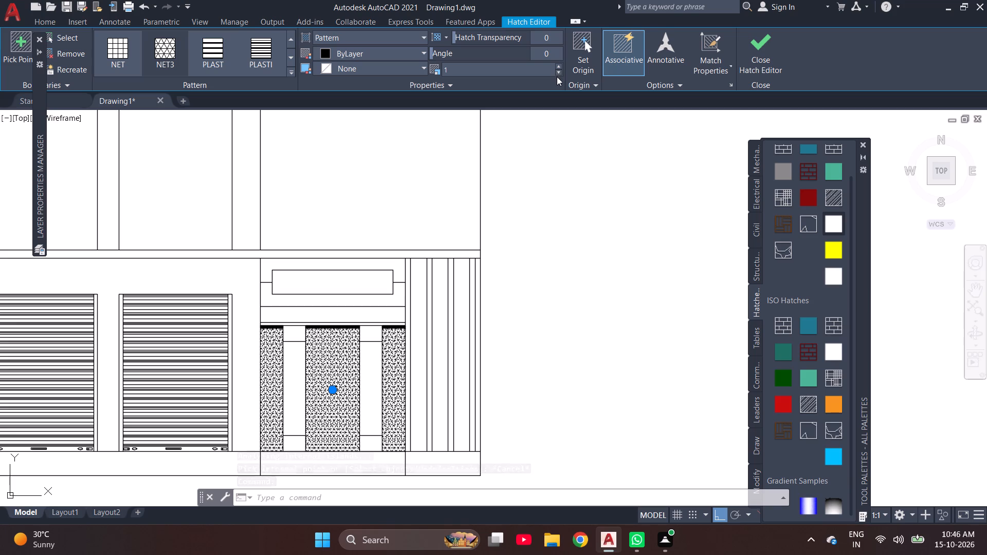
pyautogui.click(558, 73)
pyautogui.click(559, 68)
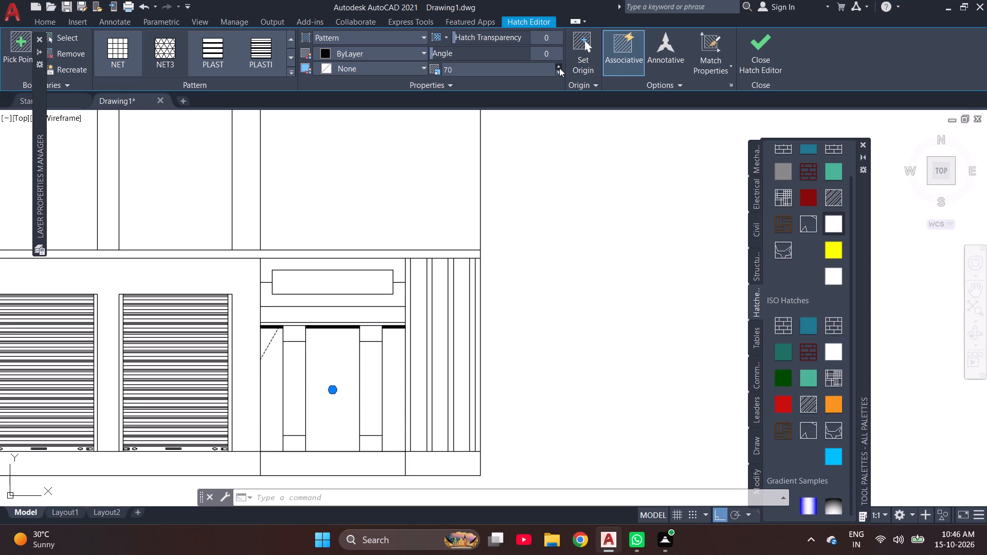
pyautogui.press('Escape')
pyautogui.click(522, 74)
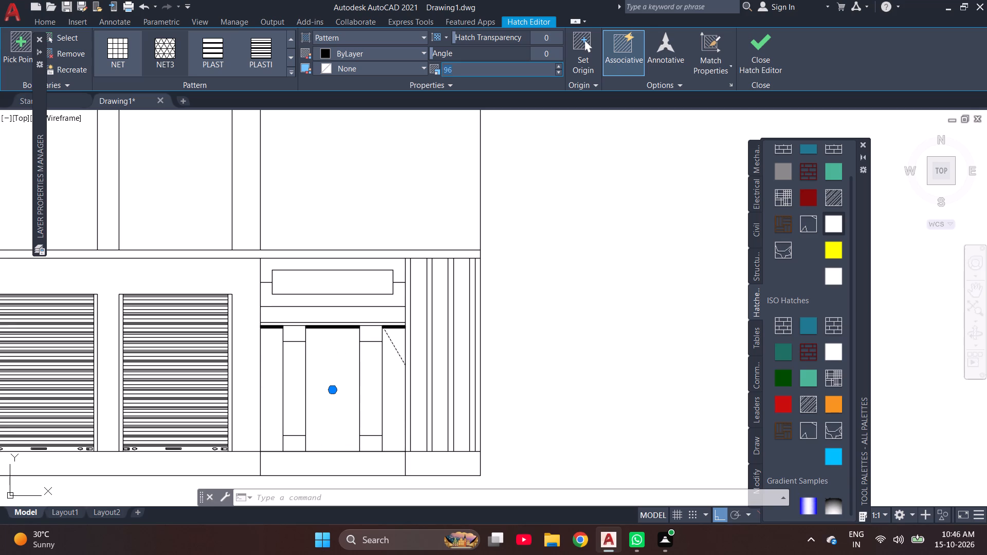
pyautogui.press('1')
pyautogui.press('Return')
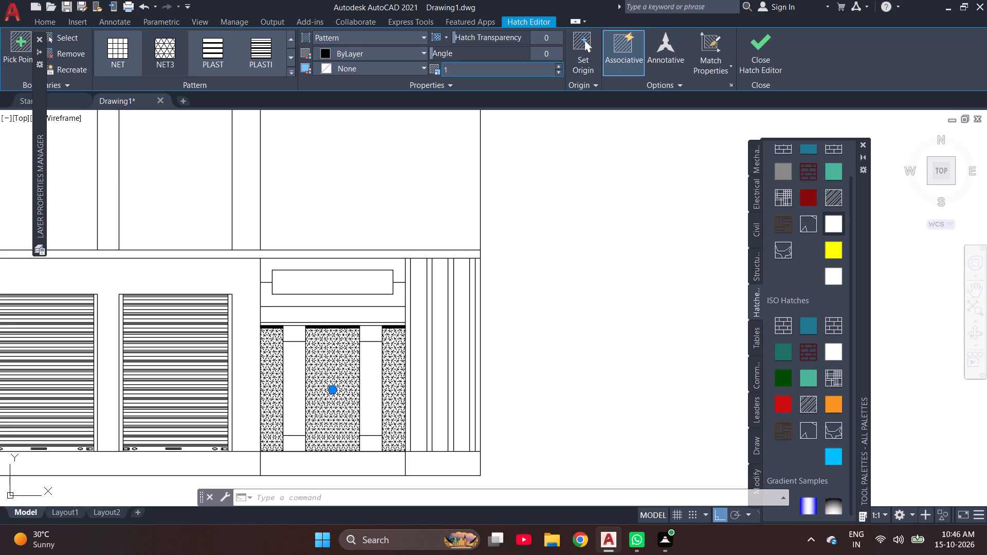
pyautogui.click(479, 69)
pyautogui.press('BackSpace')
pyautogui.press('5')
pyautogui.press('Return')
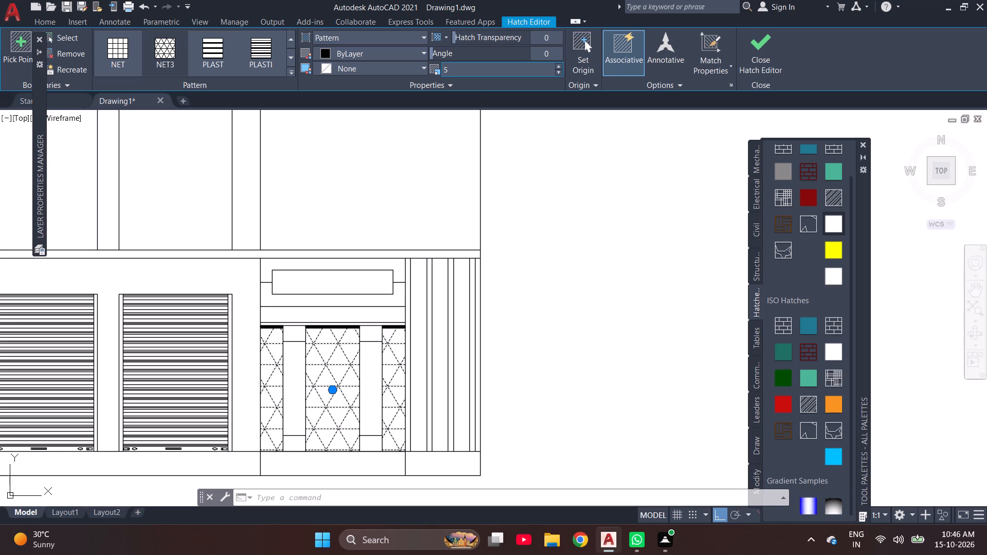
pyautogui.click(479, 69)
pyautogui.press('2')
pyautogui.press('Return')
pyautogui.press('Escape')
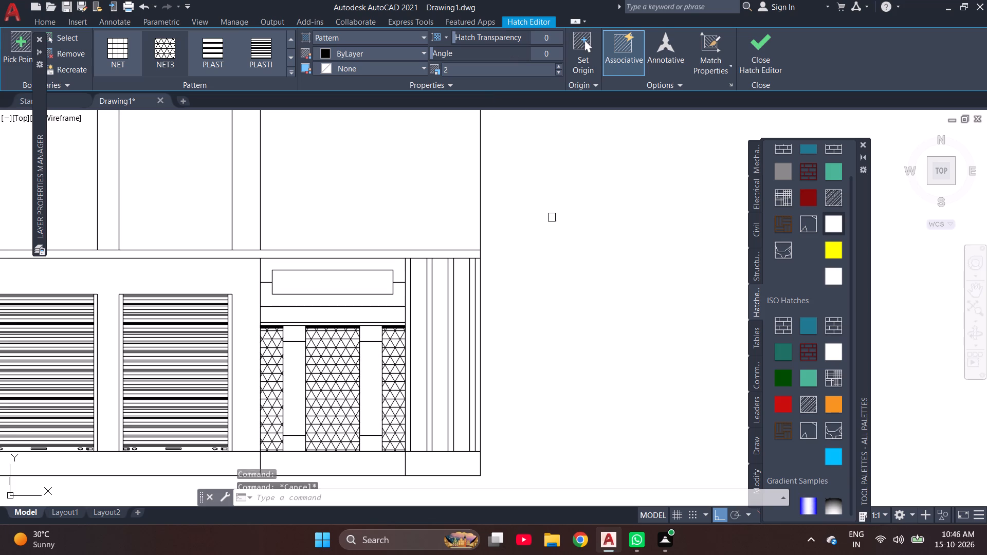
# Erase the solid black hatch from the thin central band between the two columns.
pyautogui.scroll(-2, 333, 329)
pyautogui.scroll(2, 337, 360)
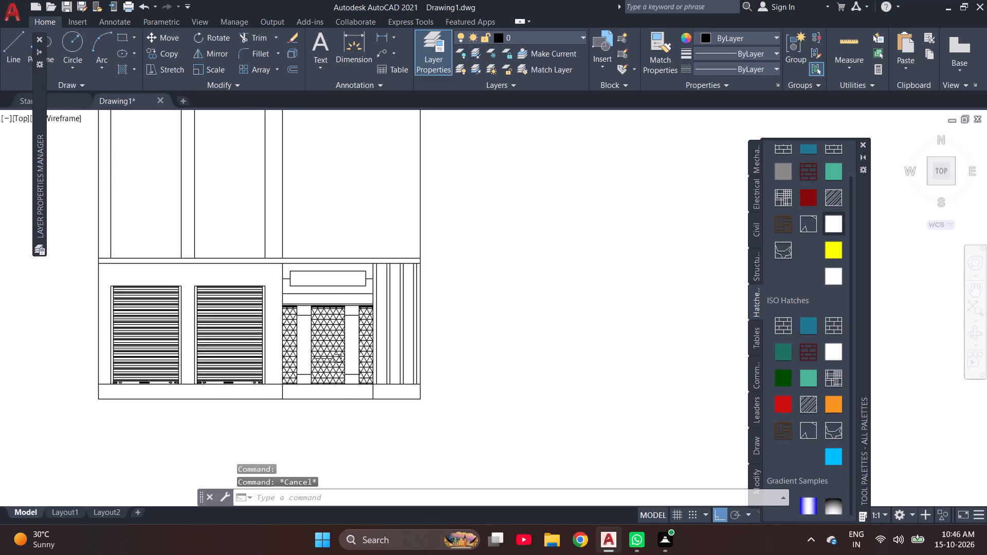
pyautogui.scroll(-1, 337, 358)
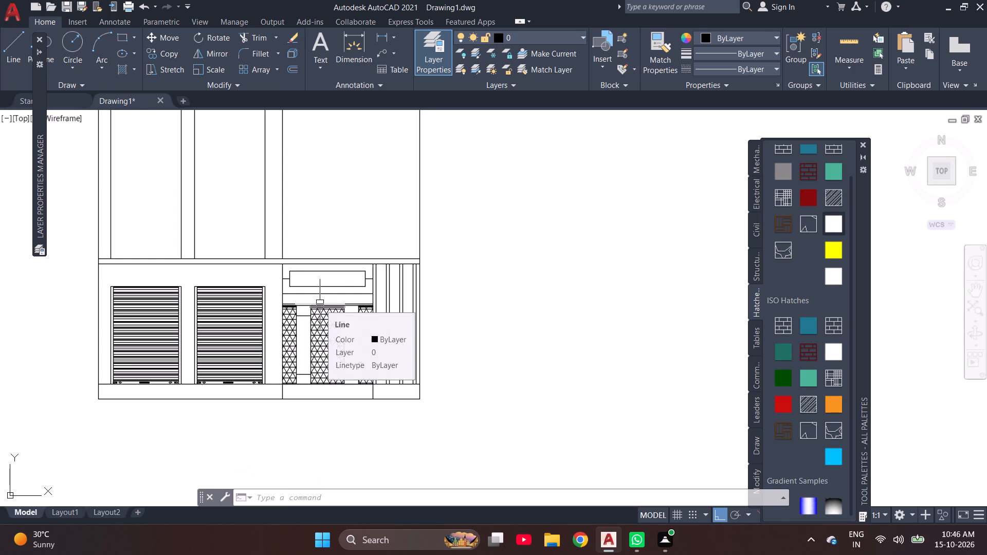
pyautogui.scroll(1, 320, 304)
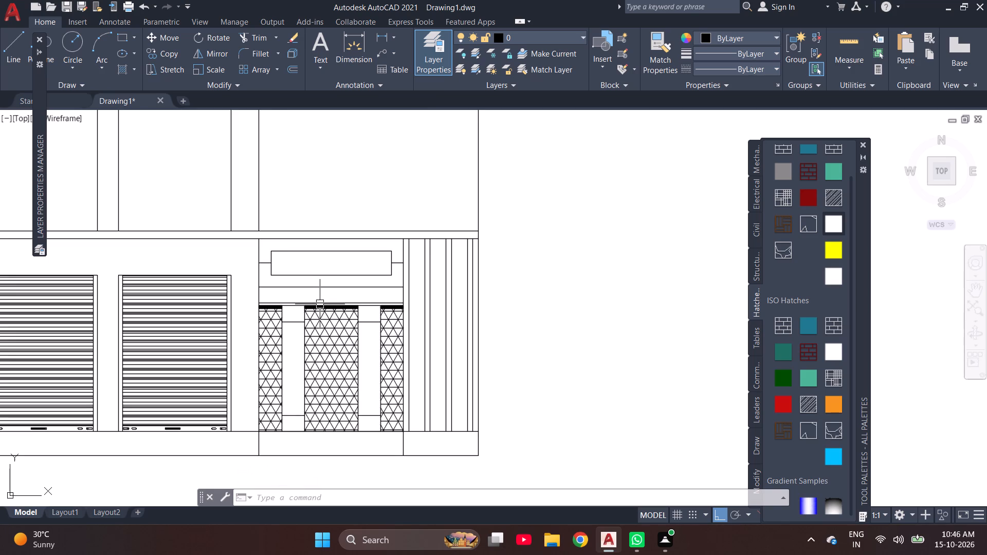
pyautogui.scroll(3, 325, 299)
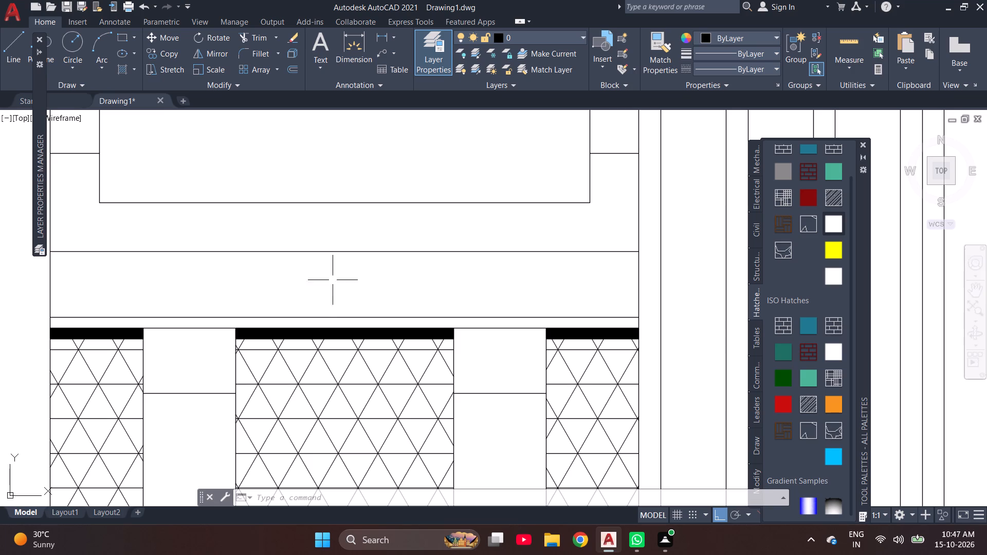
pyautogui.scroll(4, 330, 330)
pyautogui.click(325, 341)
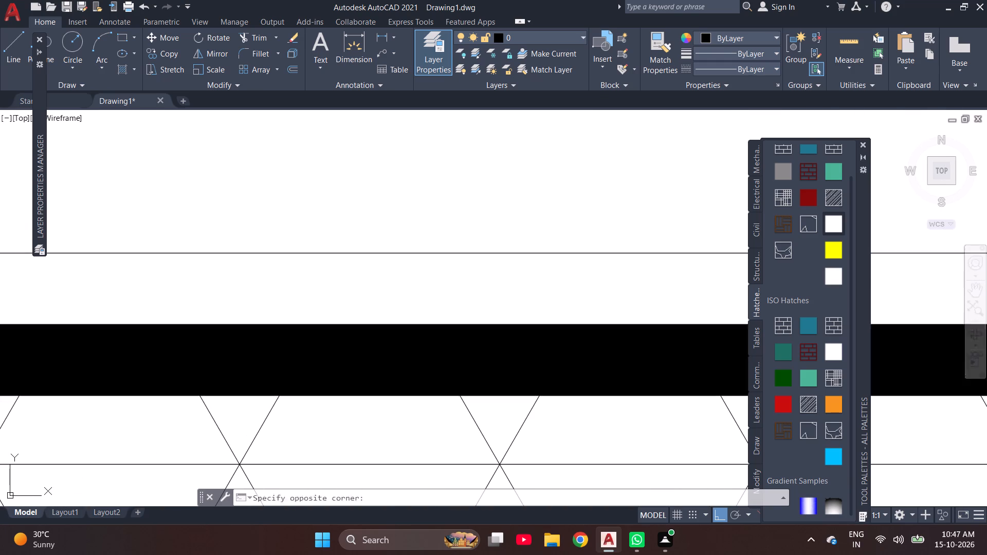
pyautogui.press('Delete')
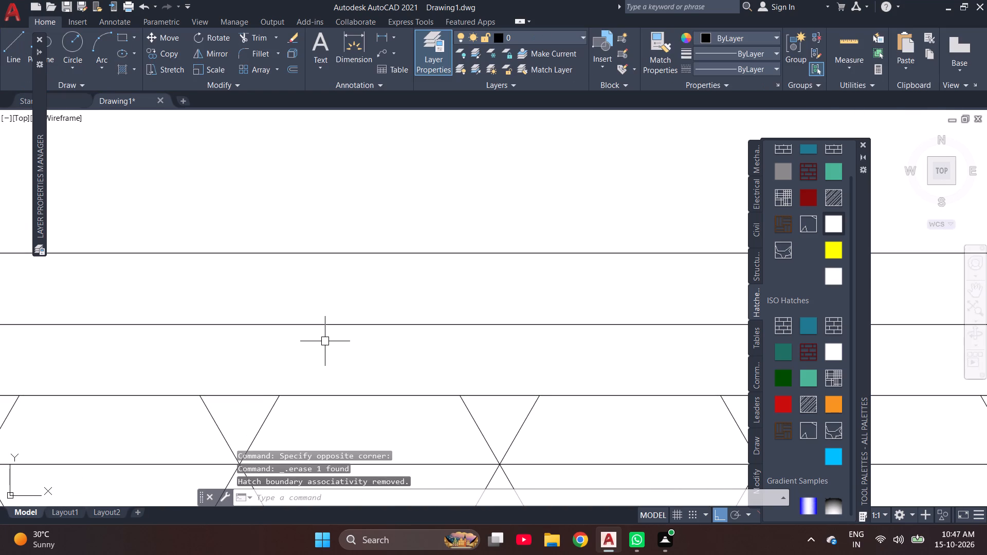
pyautogui.scroll(-2, 325, 341)
pyautogui.press('Escape')
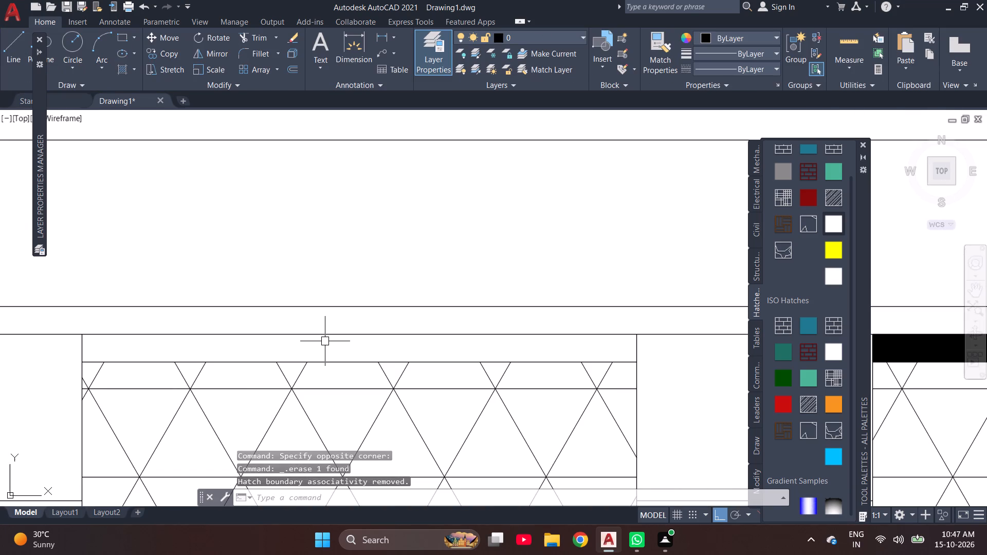
# Check the width of the emptied central band between the two columns with a linear dimension.
pyautogui.write('DIML')
pyautogui.press('Return')
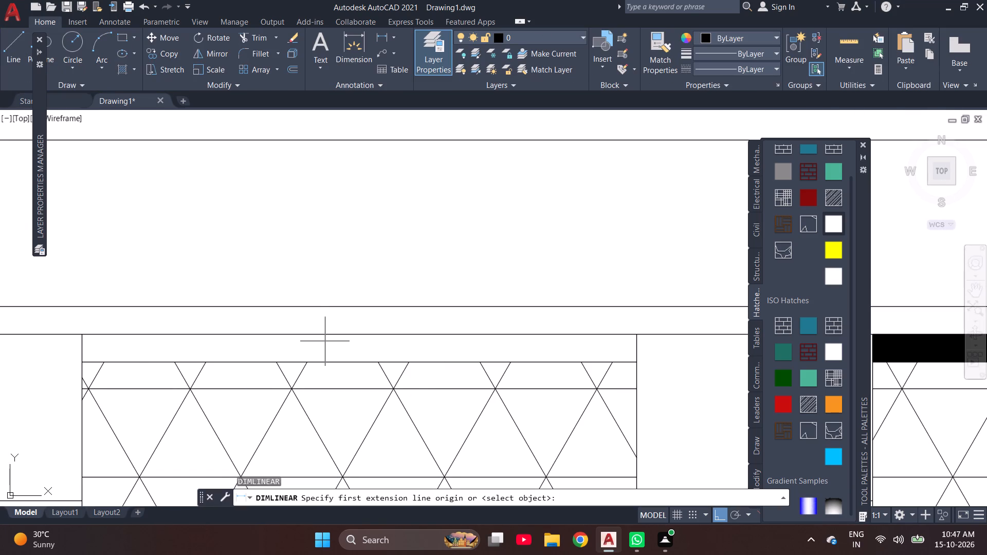
pyautogui.click(82, 335)
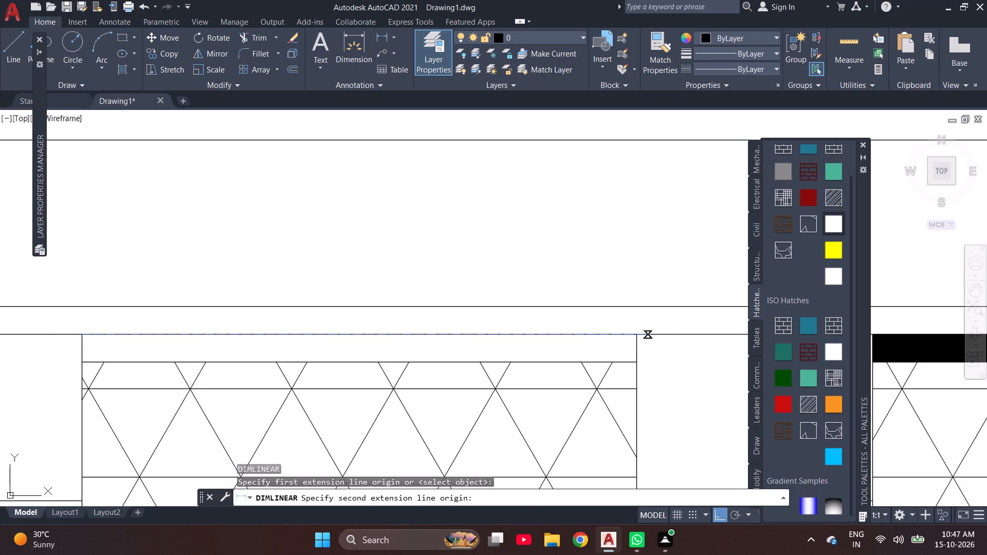
pyautogui.click(633, 335)
pyautogui.scroll(-3, 505, 276)
pyautogui.press('Escape')
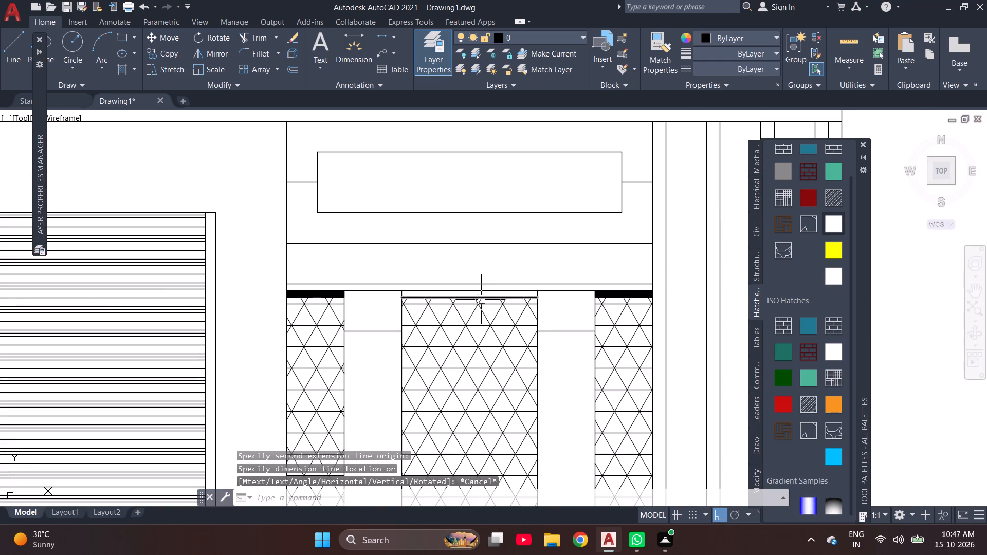
# Draw a small line-built rectangle in the strip above the emptied central band, continuing its two sides down through the band.
pyautogui.scroll(4, 481, 300)
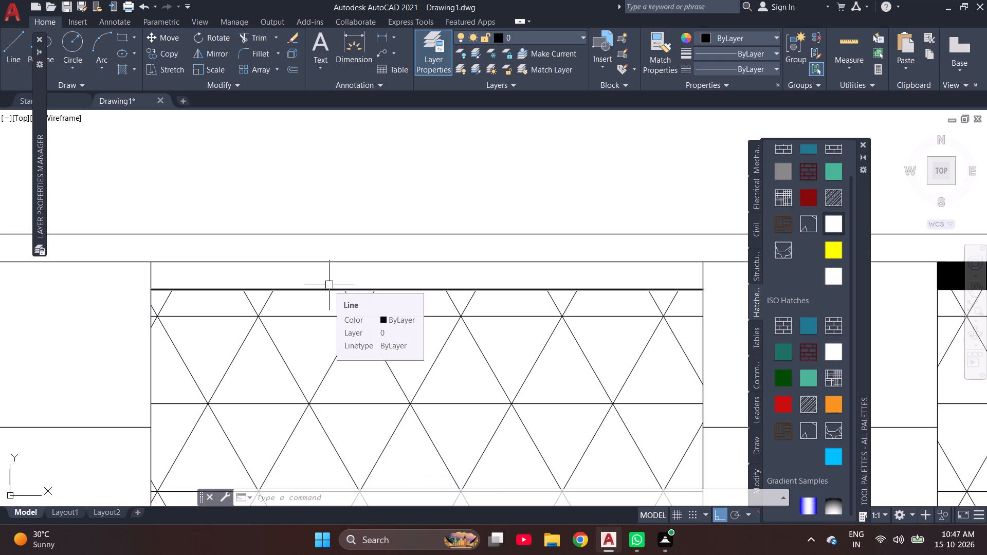
pyautogui.press('l')
pyautogui.press('Return')
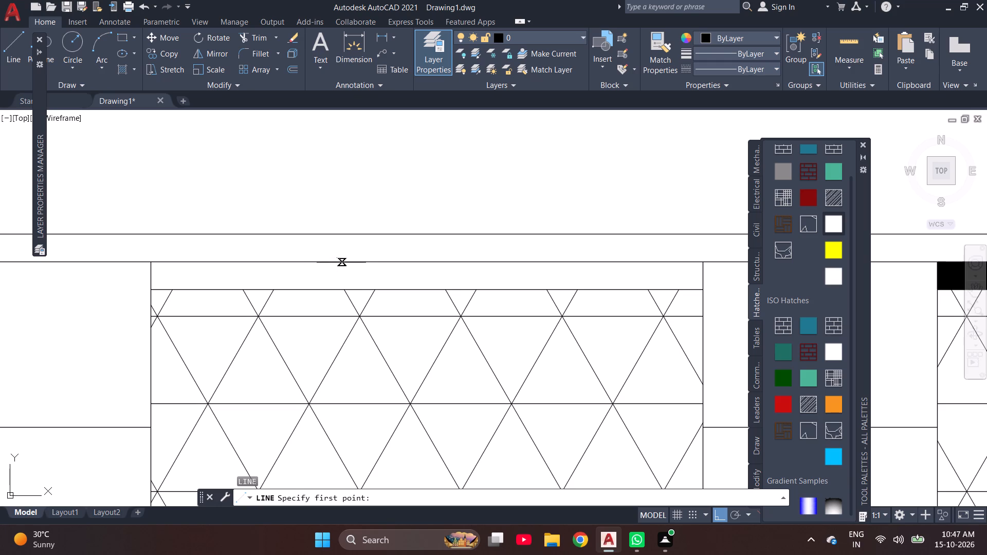
pyautogui.click(374, 263)
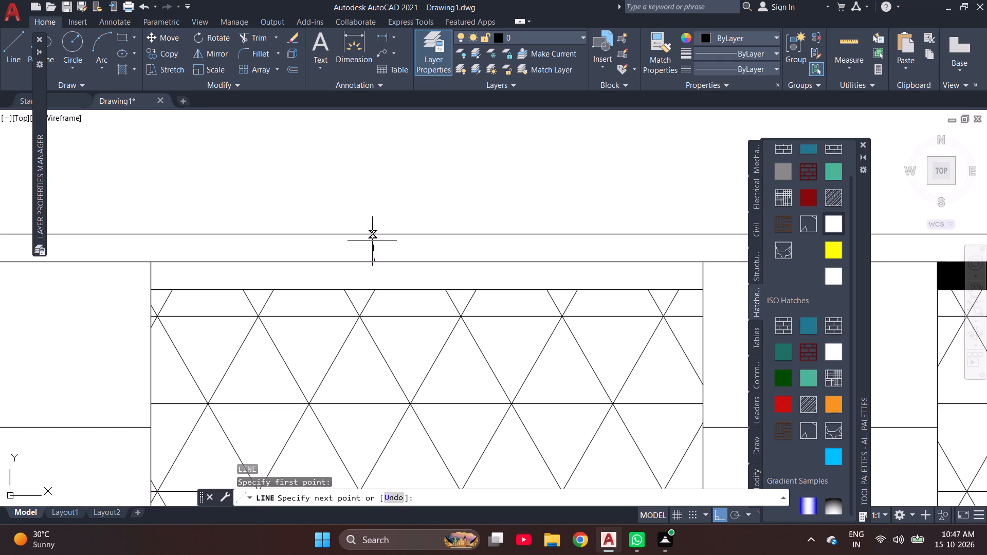
pyautogui.click(372, 231)
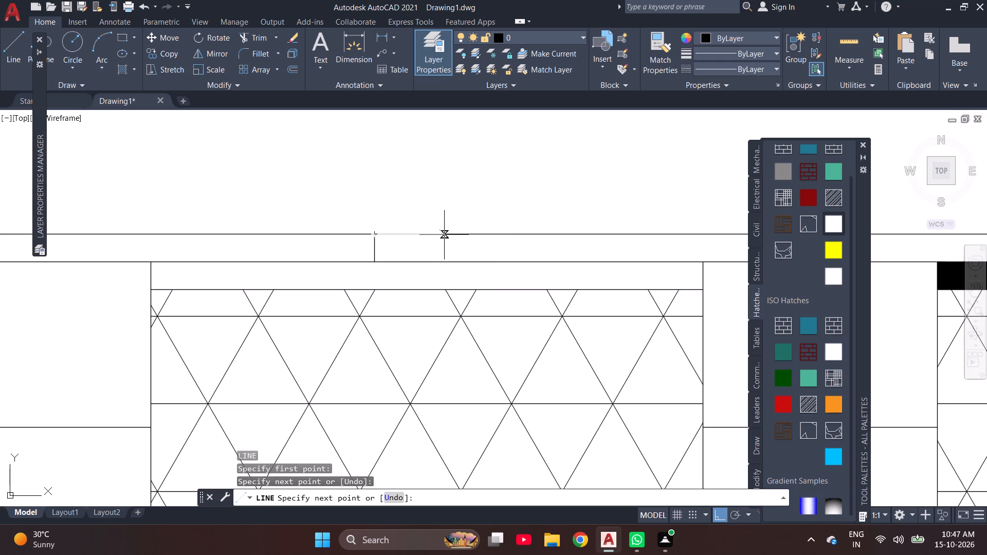
pyautogui.click(445, 235)
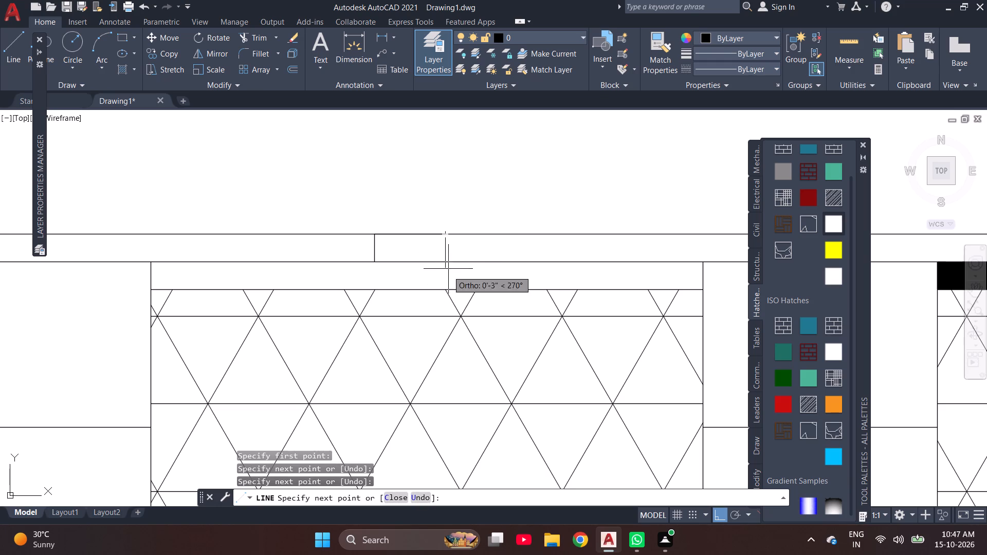
pyautogui.click(448, 260)
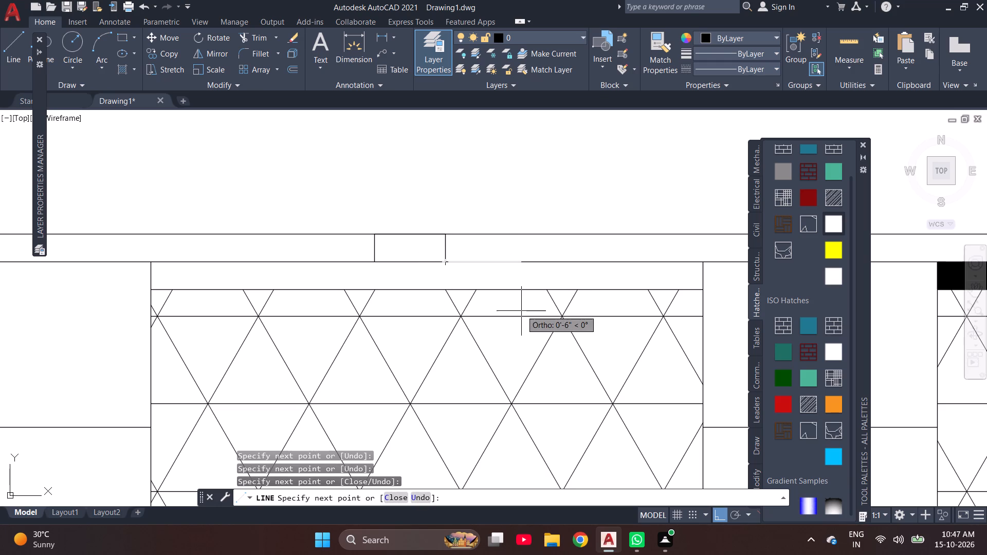
pyautogui.click(377, 262)
pyautogui.click(374, 288)
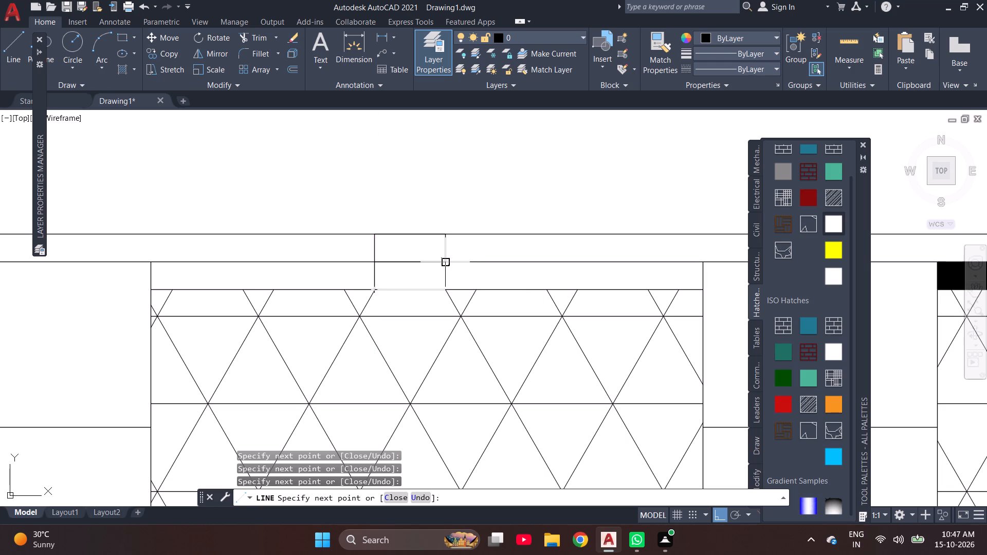
pyautogui.click(443, 262)
pyautogui.click(446, 289)
pyautogui.press('Escape')
# Erase the diagonal line in the central band and the small rectangle's two vertical sides in the strip above.
pyautogui.click(421, 272)
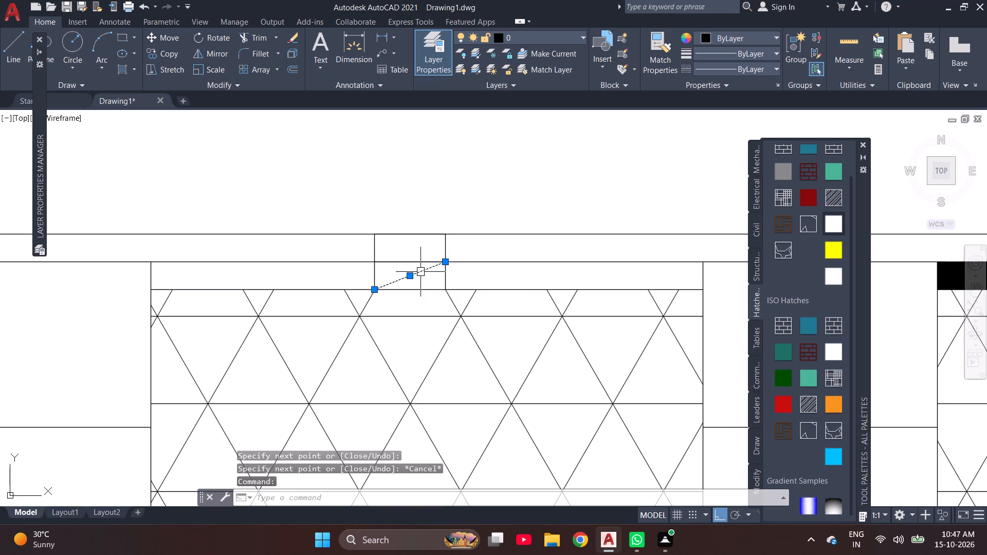
pyautogui.press('Delete')
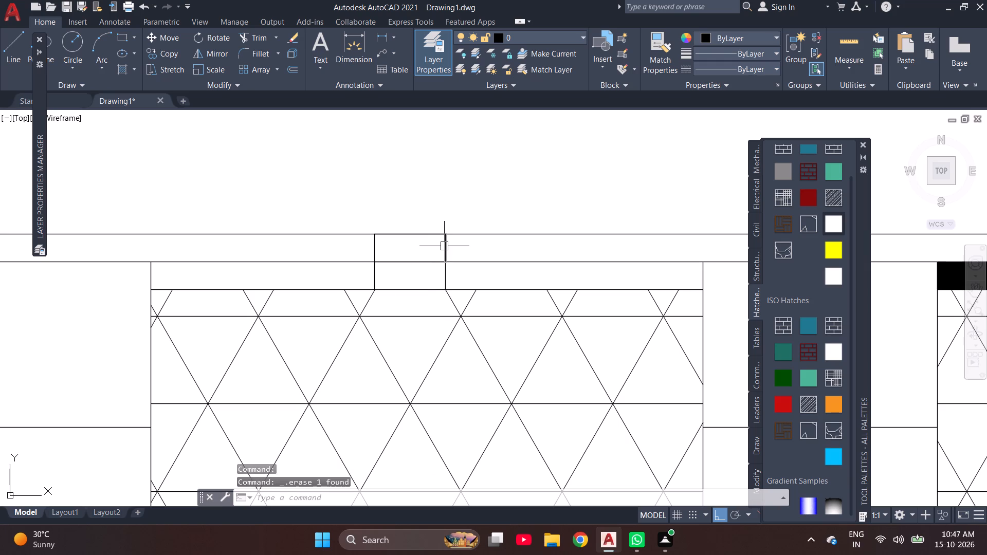
pyautogui.click(444, 246)
pyautogui.press('Delete')
pyautogui.click(378, 244)
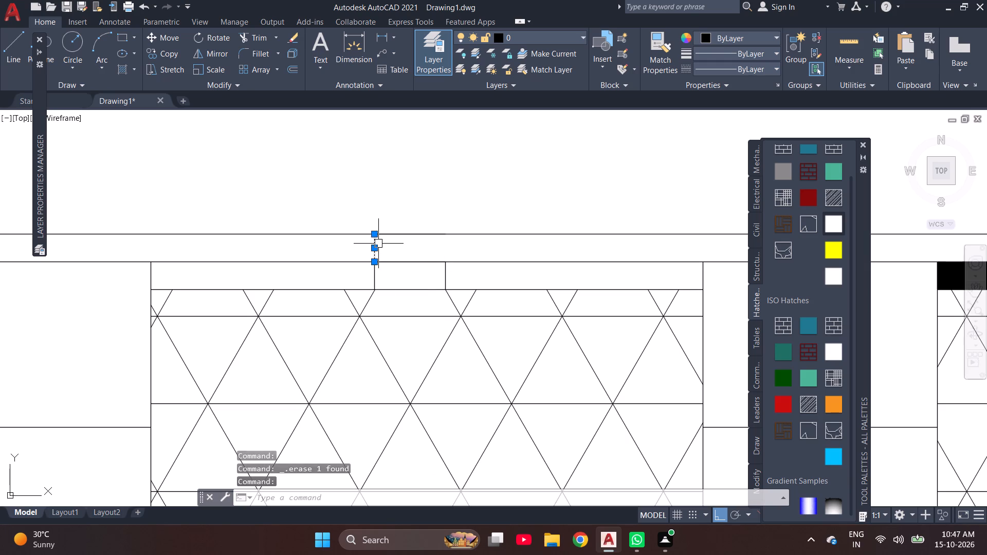
pyautogui.press('Delete')
pyautogui.scroll(2, 396, 277)
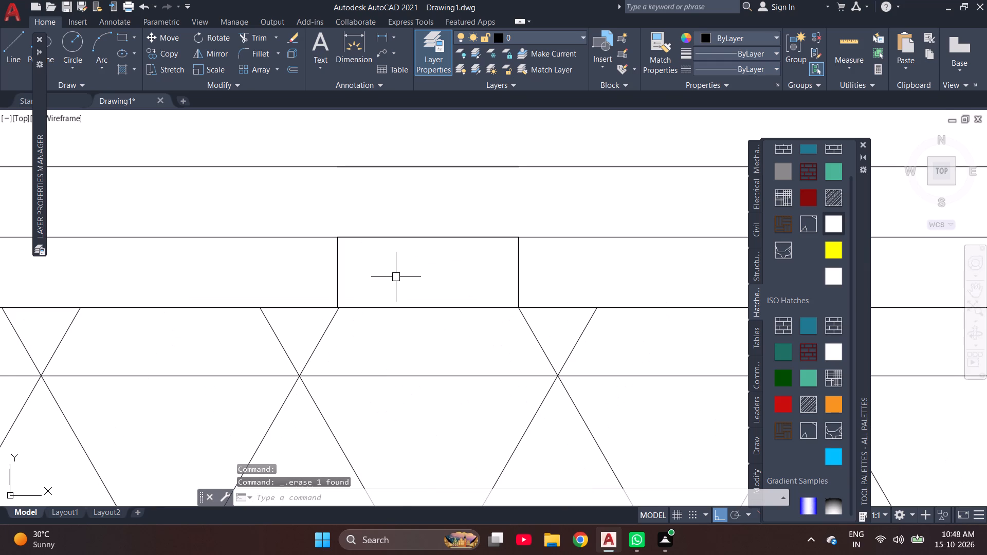
pyautogui.scroll(-1, 396, 277)
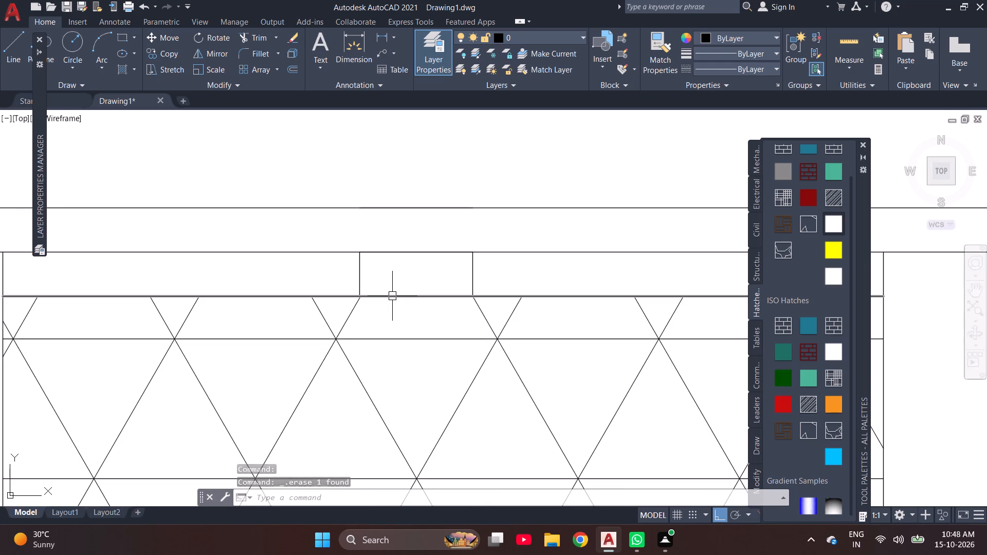
pyautogui.press('Escape')
pyautogui.press('Escape')
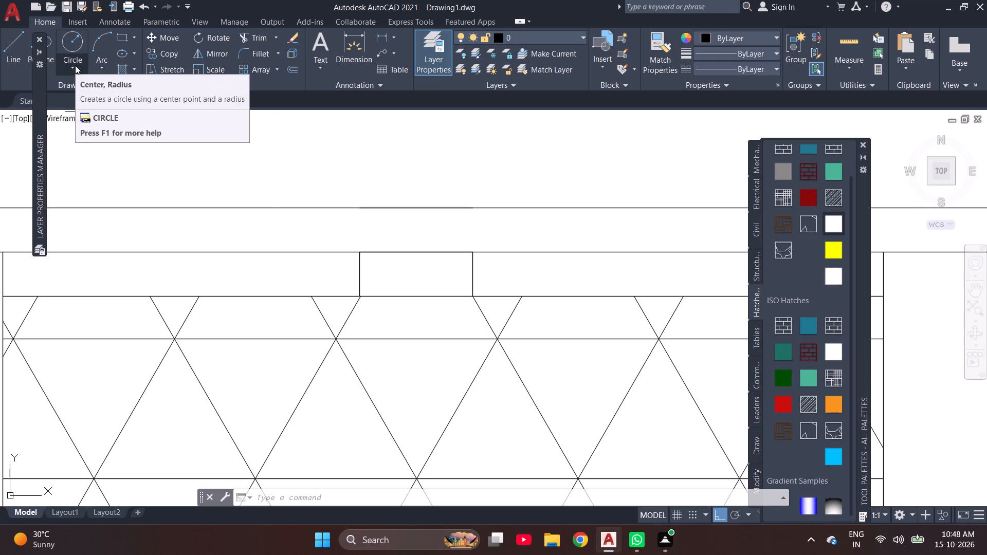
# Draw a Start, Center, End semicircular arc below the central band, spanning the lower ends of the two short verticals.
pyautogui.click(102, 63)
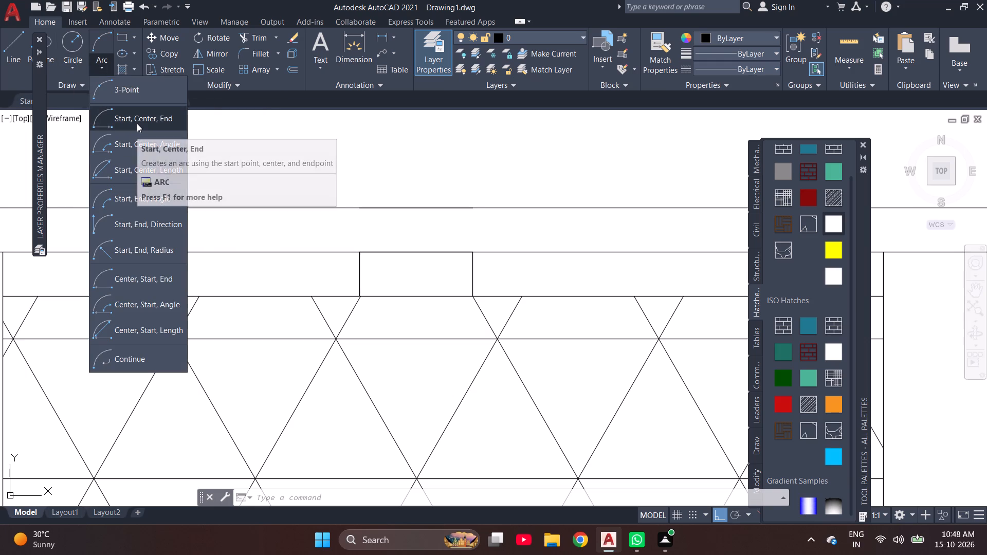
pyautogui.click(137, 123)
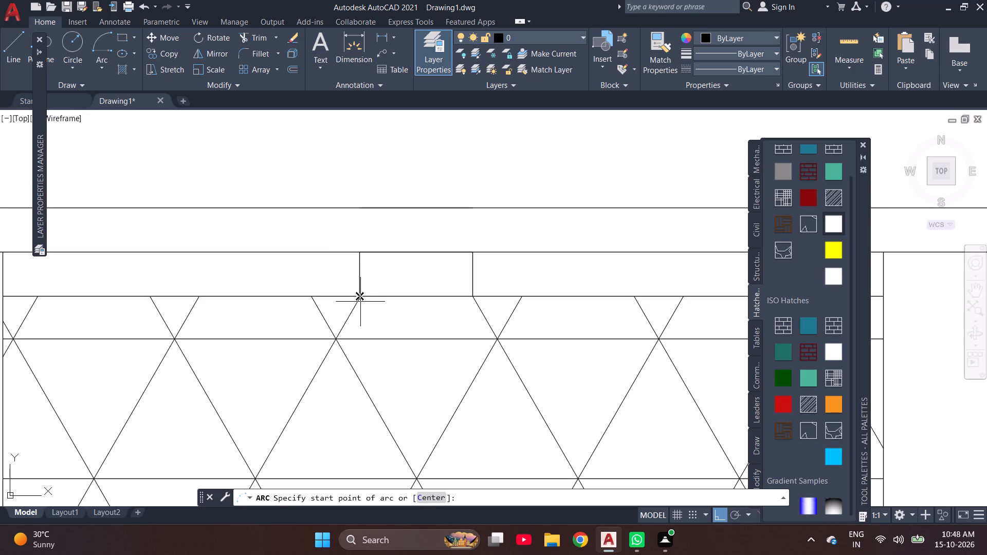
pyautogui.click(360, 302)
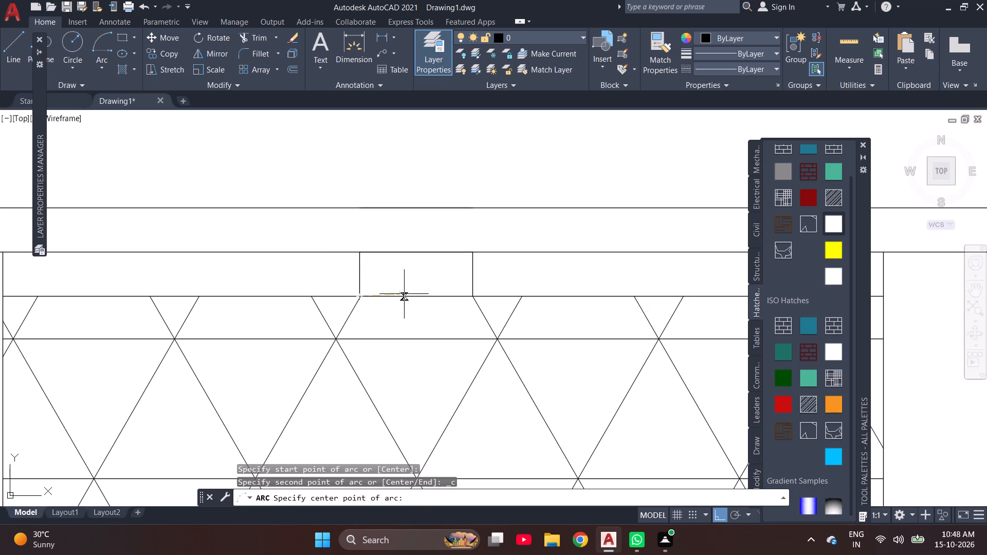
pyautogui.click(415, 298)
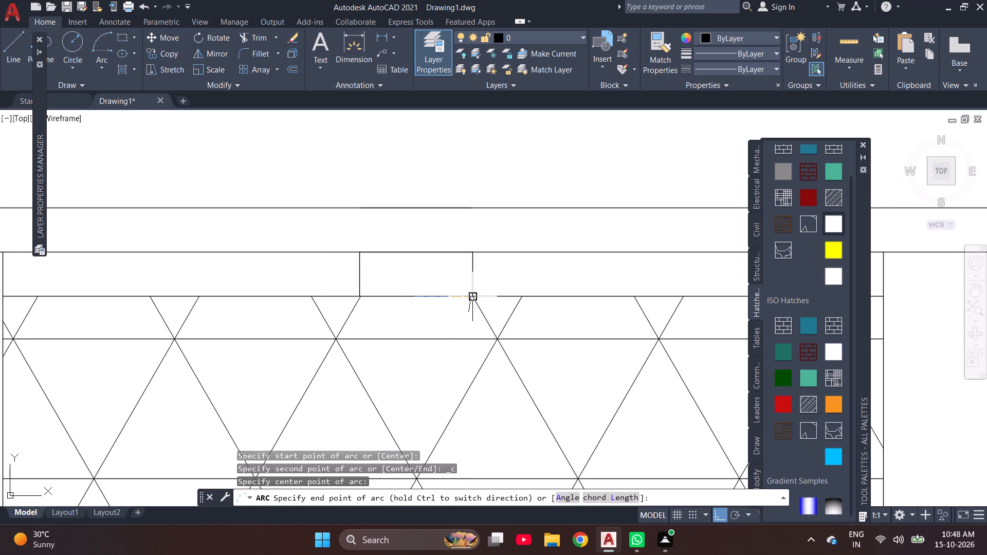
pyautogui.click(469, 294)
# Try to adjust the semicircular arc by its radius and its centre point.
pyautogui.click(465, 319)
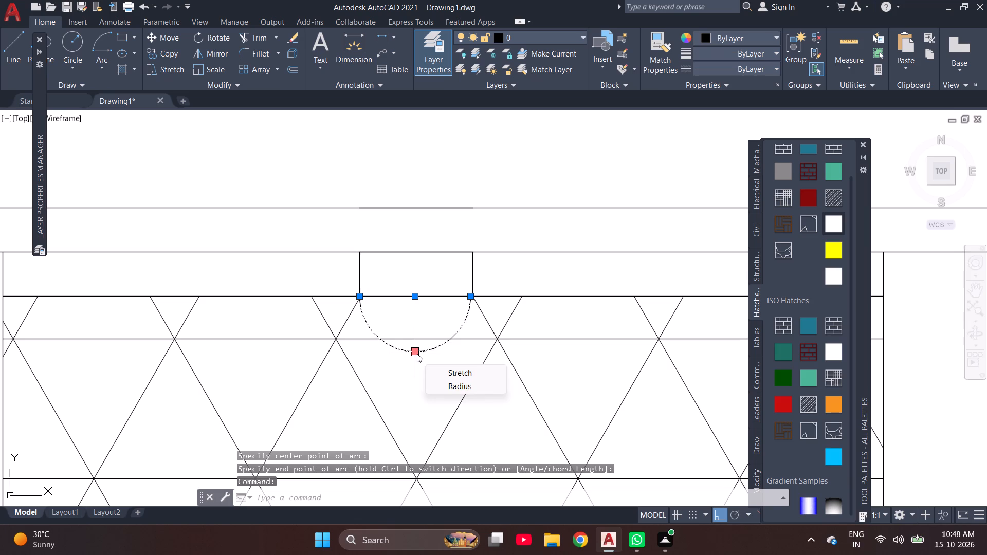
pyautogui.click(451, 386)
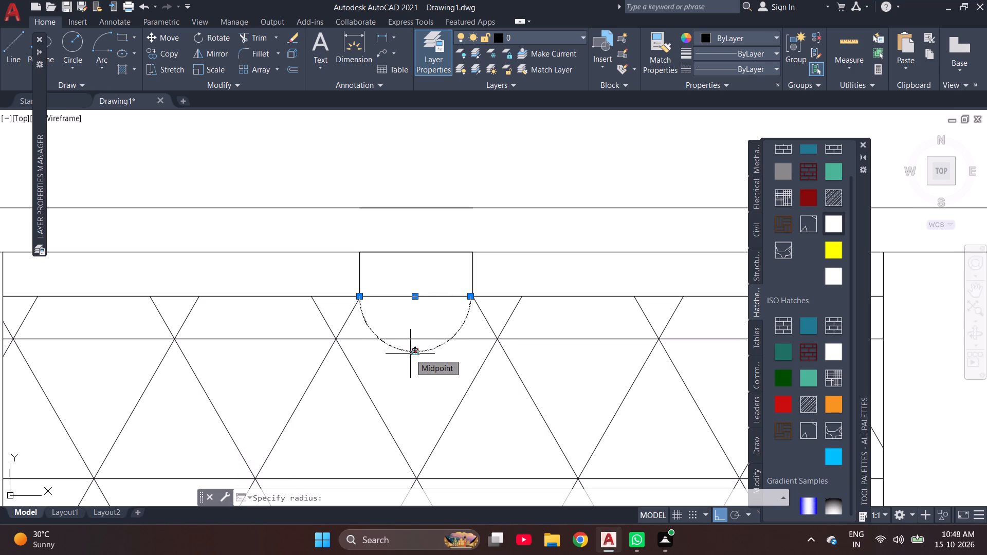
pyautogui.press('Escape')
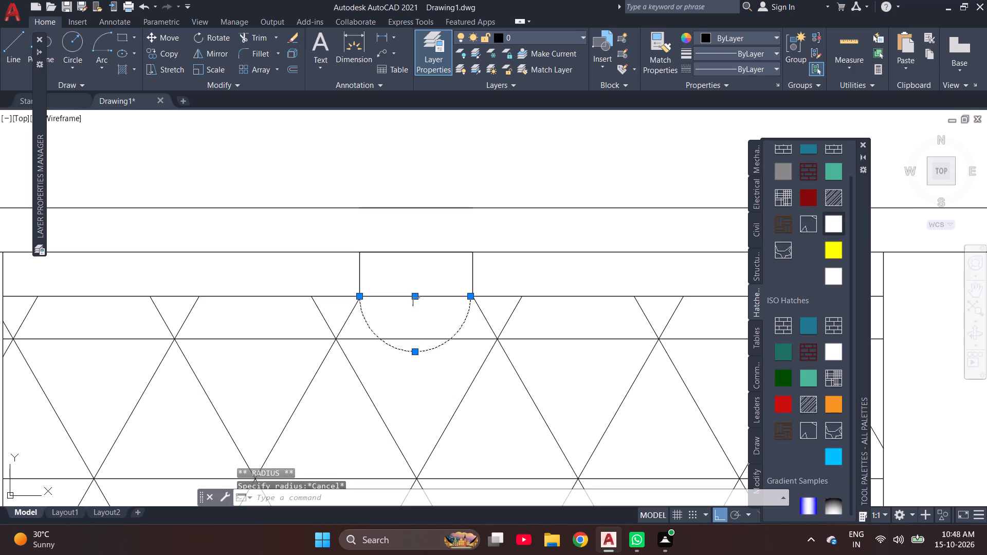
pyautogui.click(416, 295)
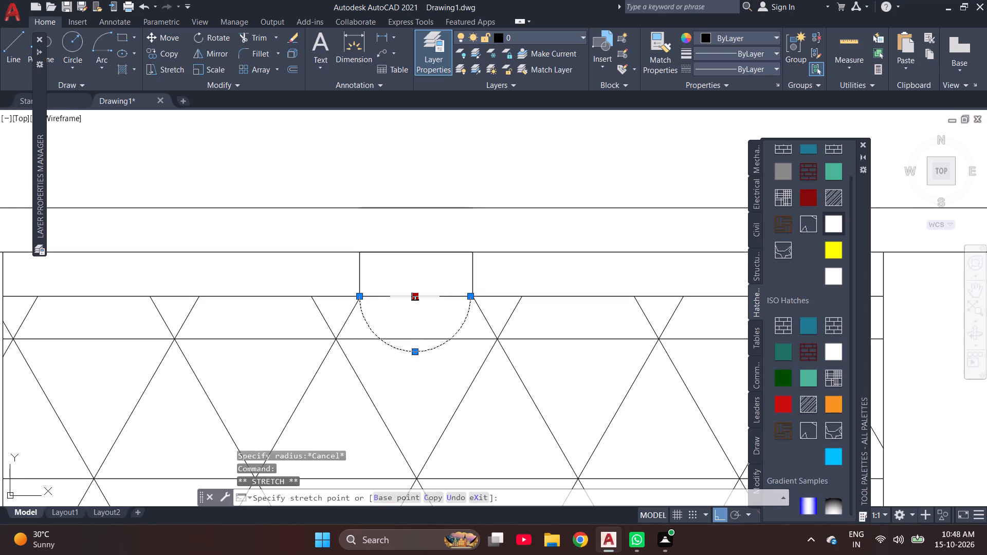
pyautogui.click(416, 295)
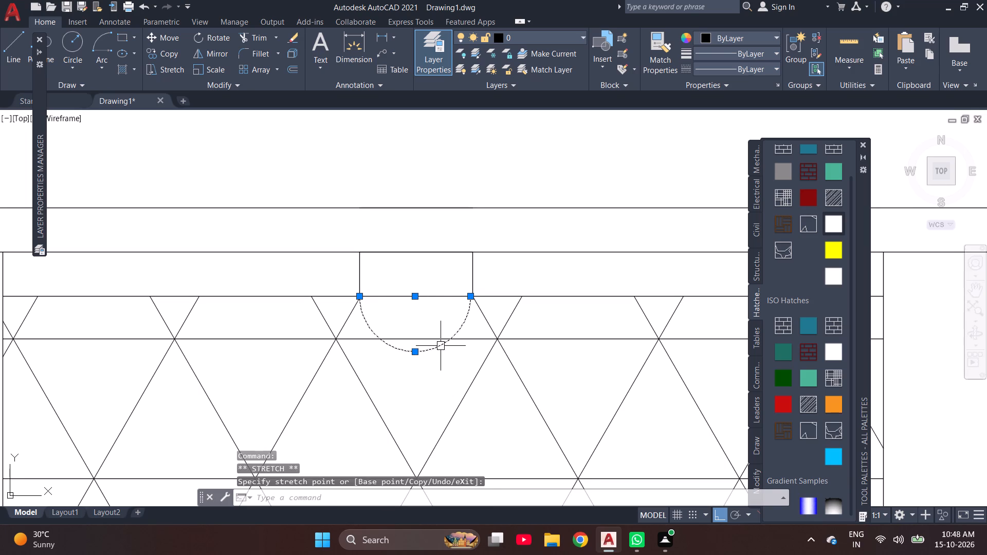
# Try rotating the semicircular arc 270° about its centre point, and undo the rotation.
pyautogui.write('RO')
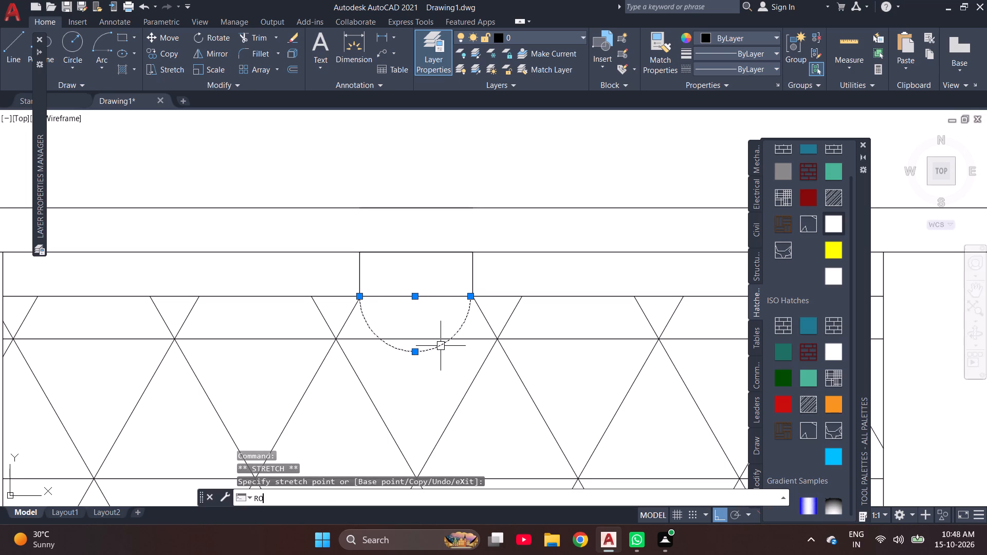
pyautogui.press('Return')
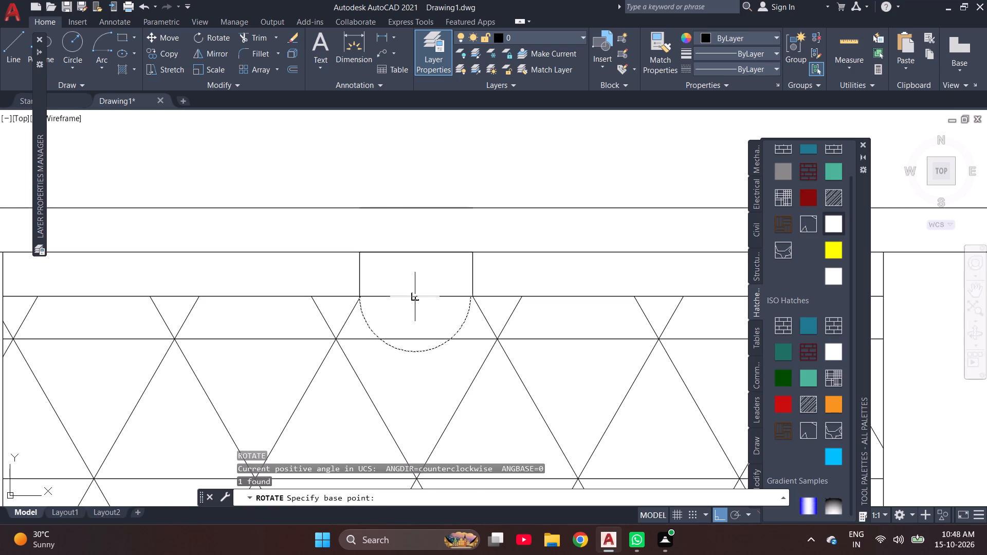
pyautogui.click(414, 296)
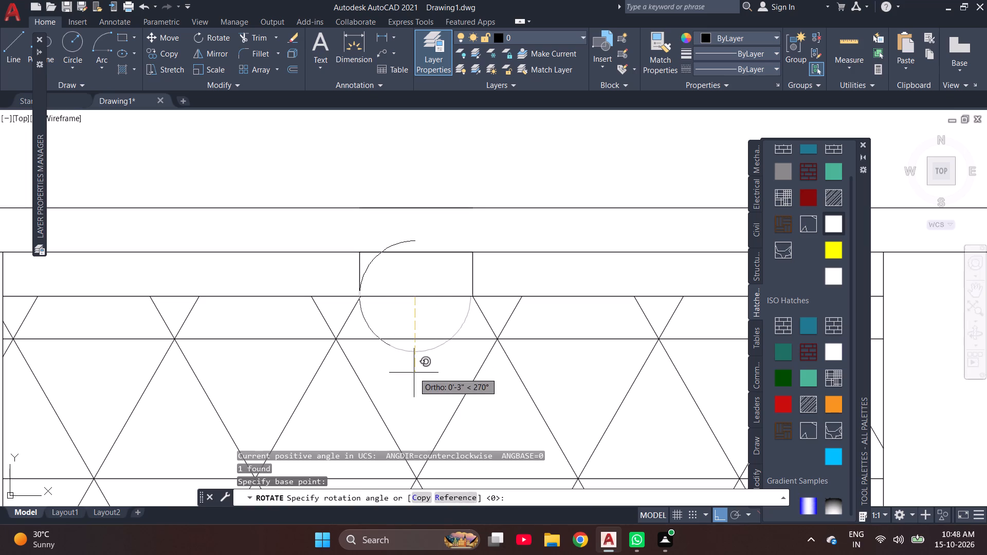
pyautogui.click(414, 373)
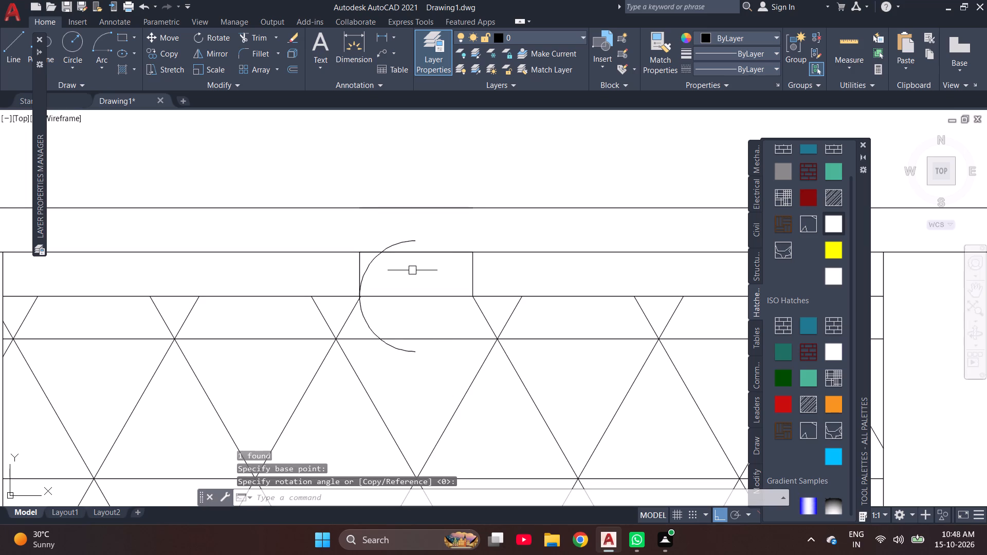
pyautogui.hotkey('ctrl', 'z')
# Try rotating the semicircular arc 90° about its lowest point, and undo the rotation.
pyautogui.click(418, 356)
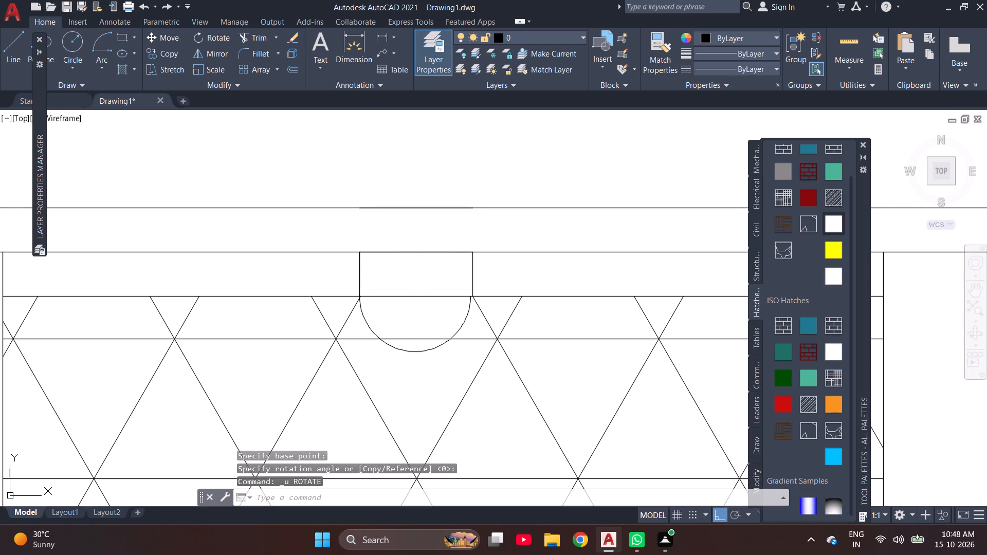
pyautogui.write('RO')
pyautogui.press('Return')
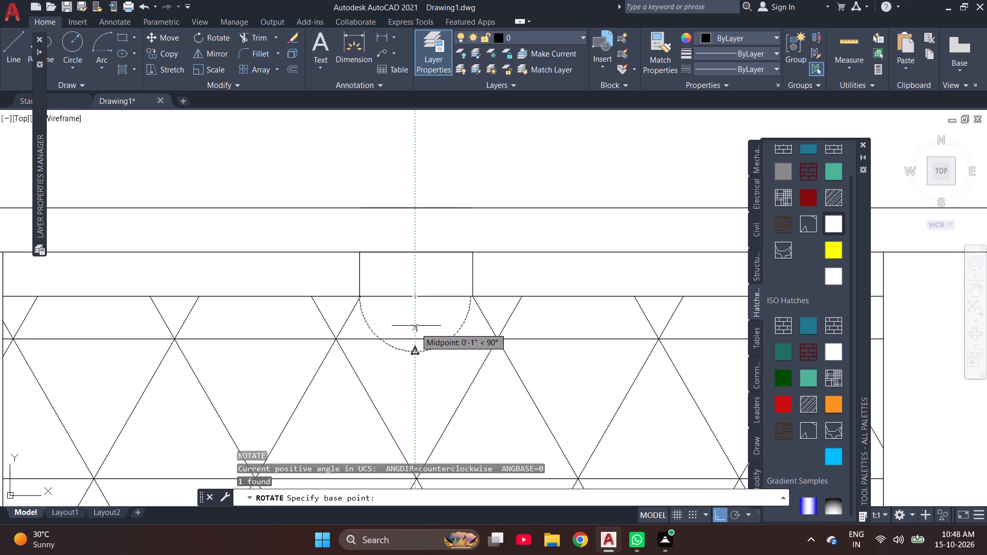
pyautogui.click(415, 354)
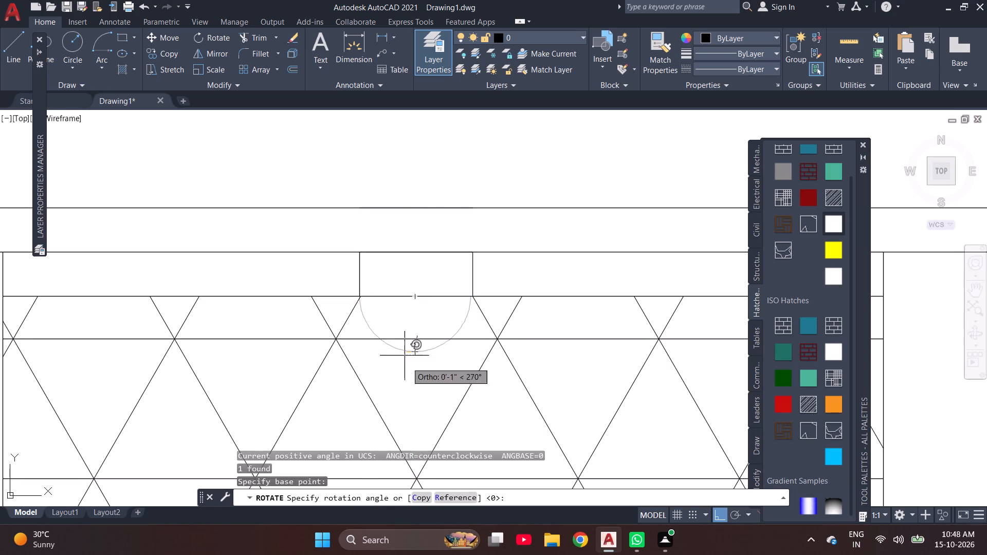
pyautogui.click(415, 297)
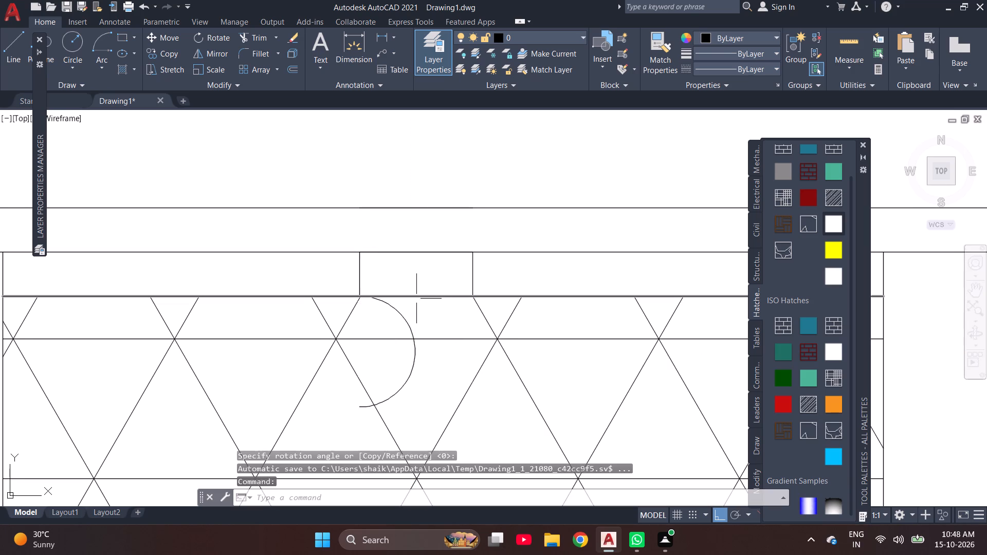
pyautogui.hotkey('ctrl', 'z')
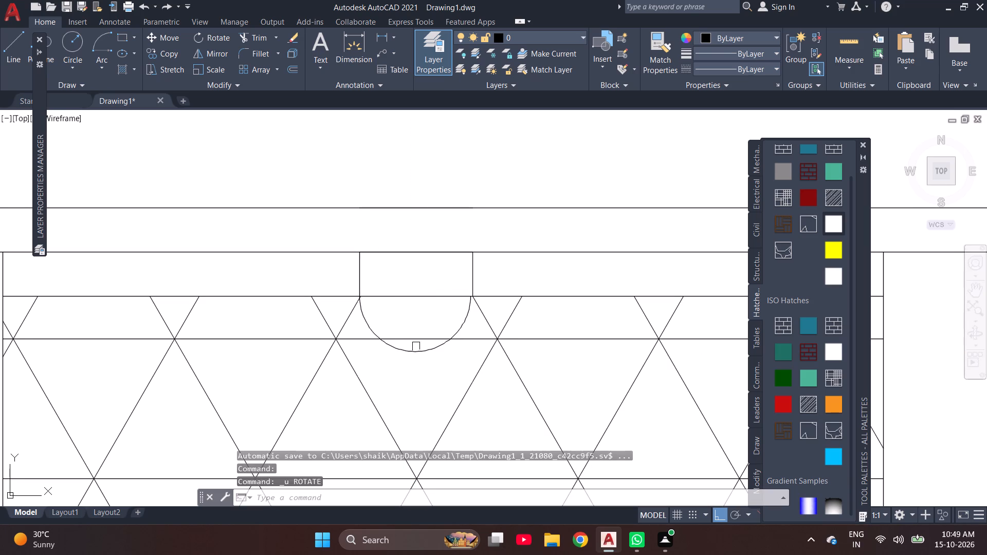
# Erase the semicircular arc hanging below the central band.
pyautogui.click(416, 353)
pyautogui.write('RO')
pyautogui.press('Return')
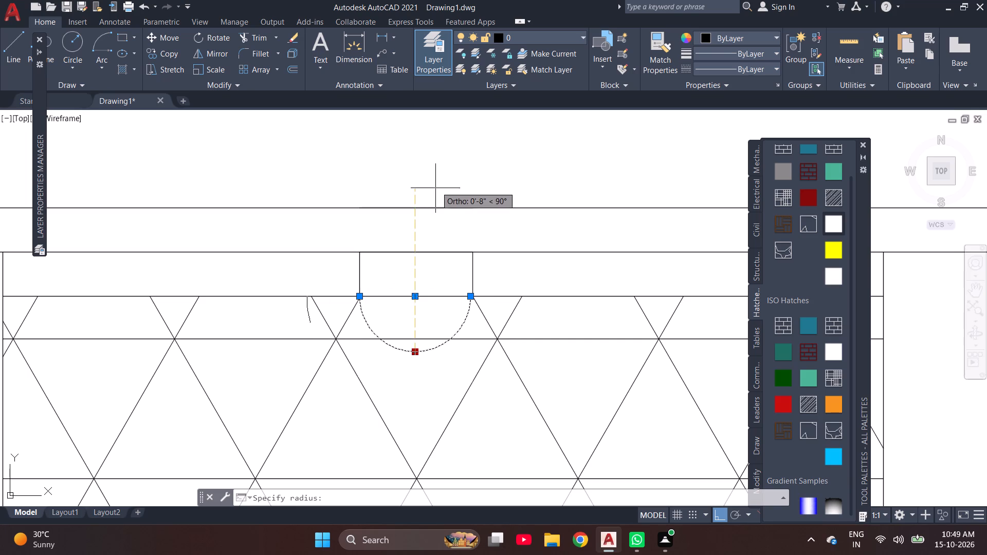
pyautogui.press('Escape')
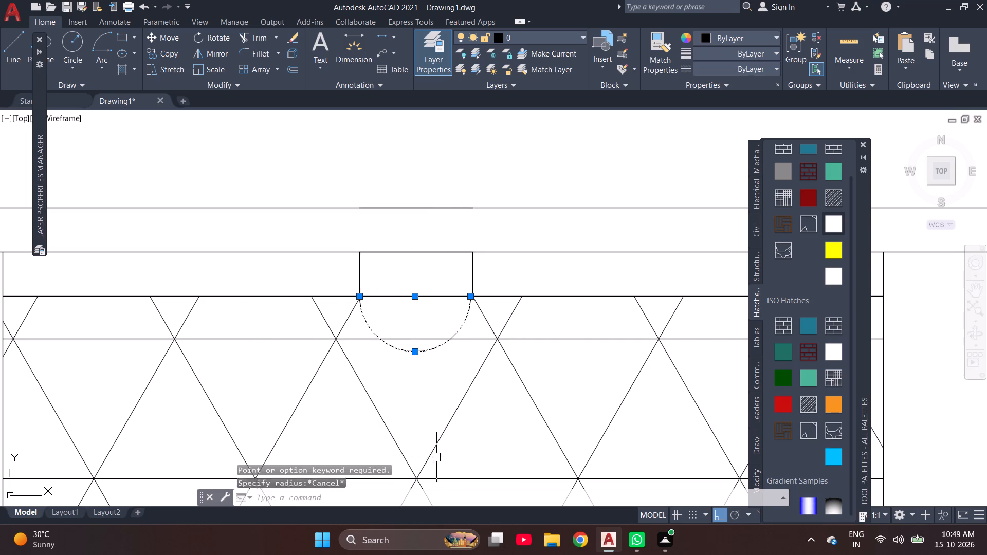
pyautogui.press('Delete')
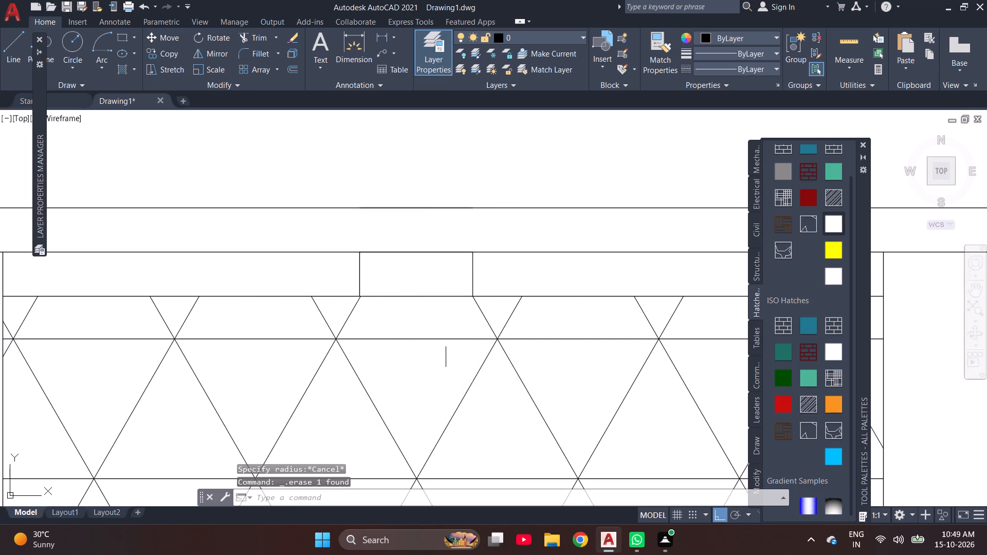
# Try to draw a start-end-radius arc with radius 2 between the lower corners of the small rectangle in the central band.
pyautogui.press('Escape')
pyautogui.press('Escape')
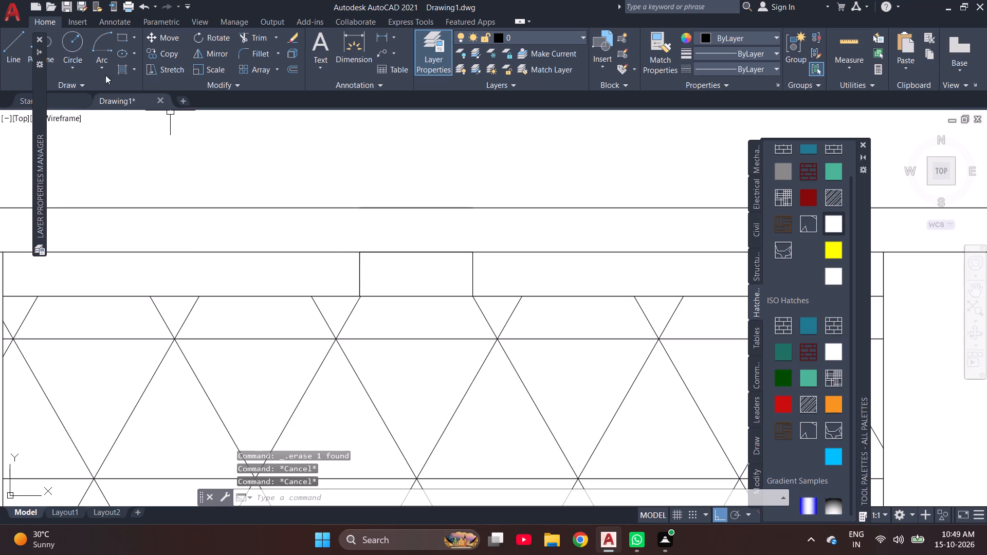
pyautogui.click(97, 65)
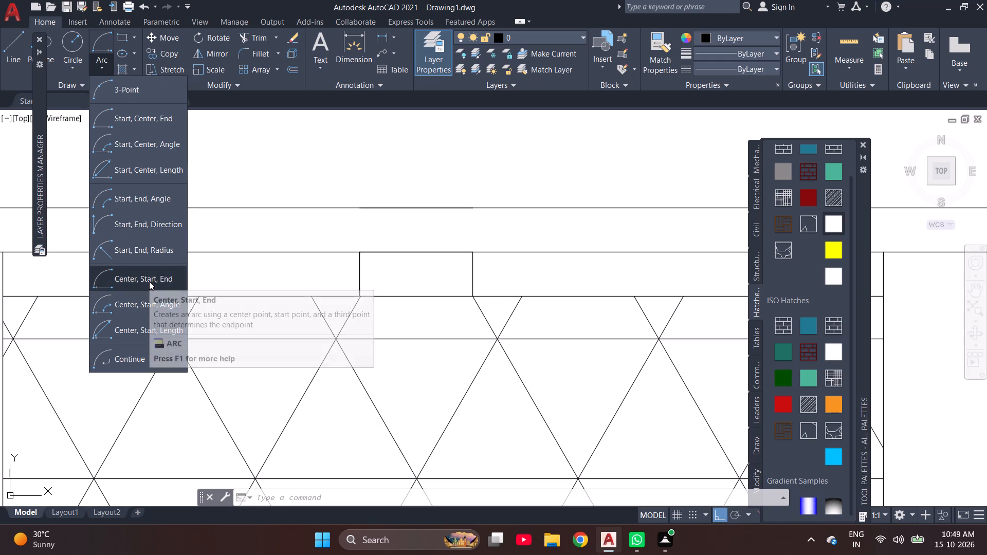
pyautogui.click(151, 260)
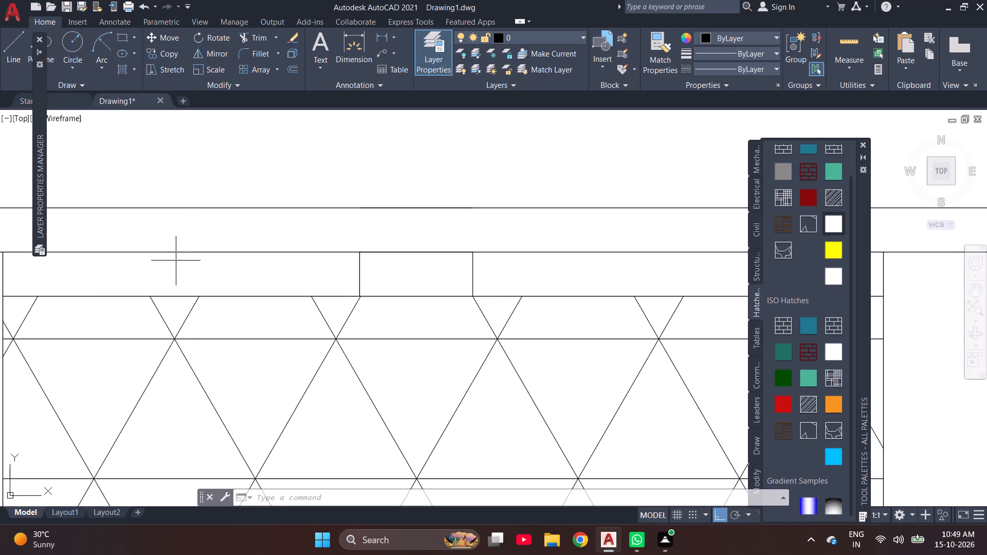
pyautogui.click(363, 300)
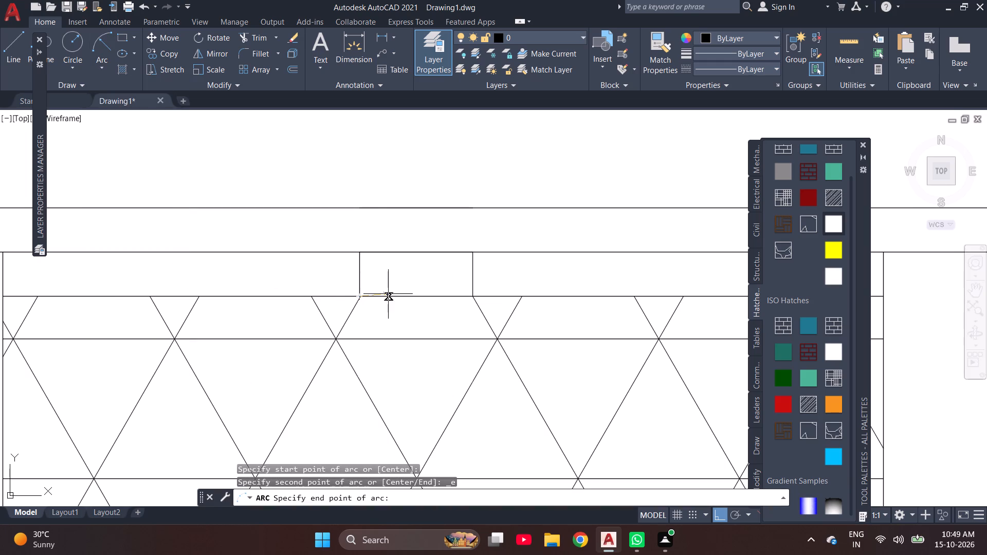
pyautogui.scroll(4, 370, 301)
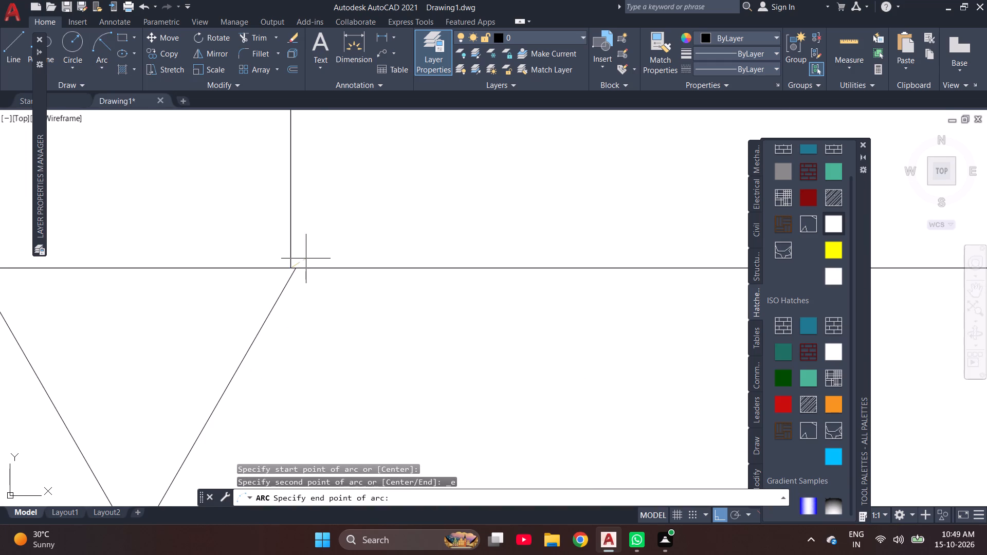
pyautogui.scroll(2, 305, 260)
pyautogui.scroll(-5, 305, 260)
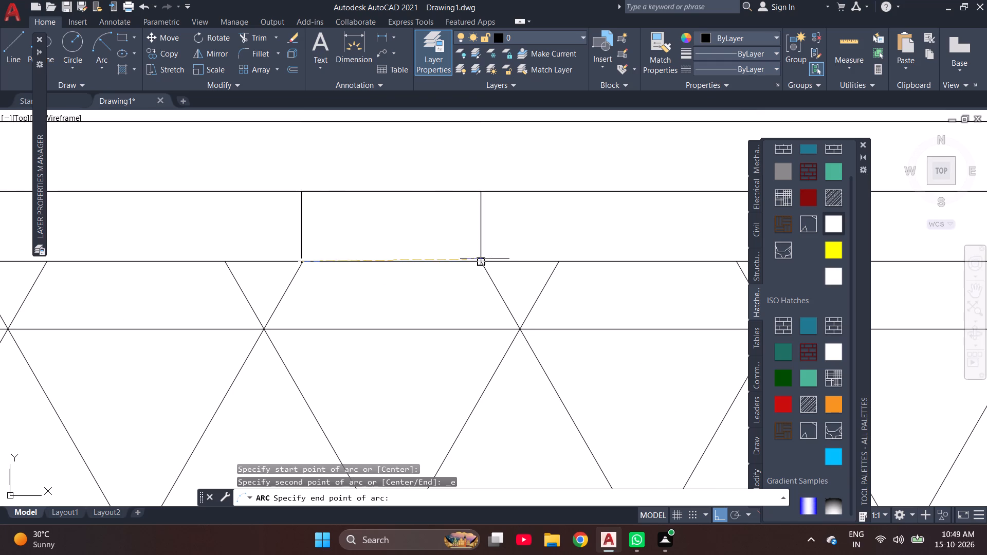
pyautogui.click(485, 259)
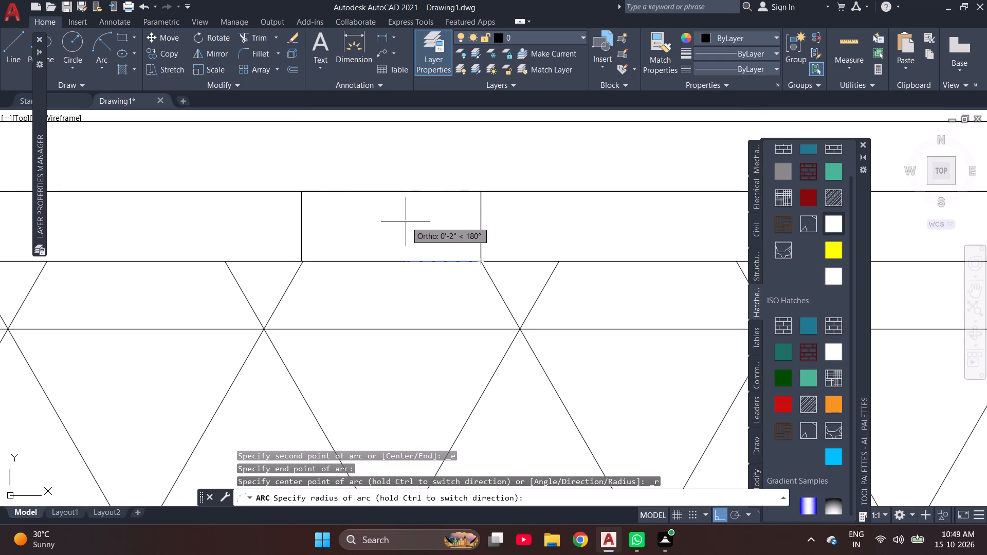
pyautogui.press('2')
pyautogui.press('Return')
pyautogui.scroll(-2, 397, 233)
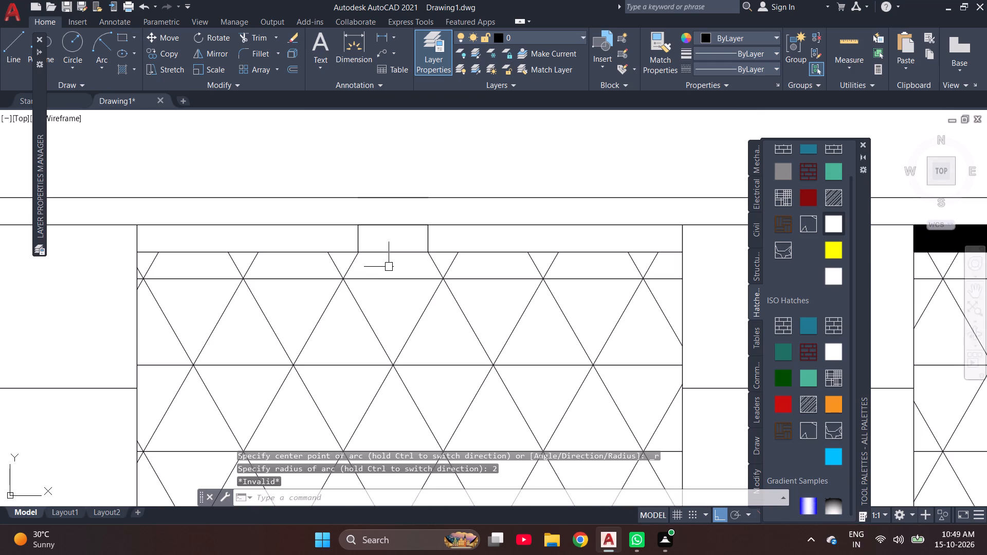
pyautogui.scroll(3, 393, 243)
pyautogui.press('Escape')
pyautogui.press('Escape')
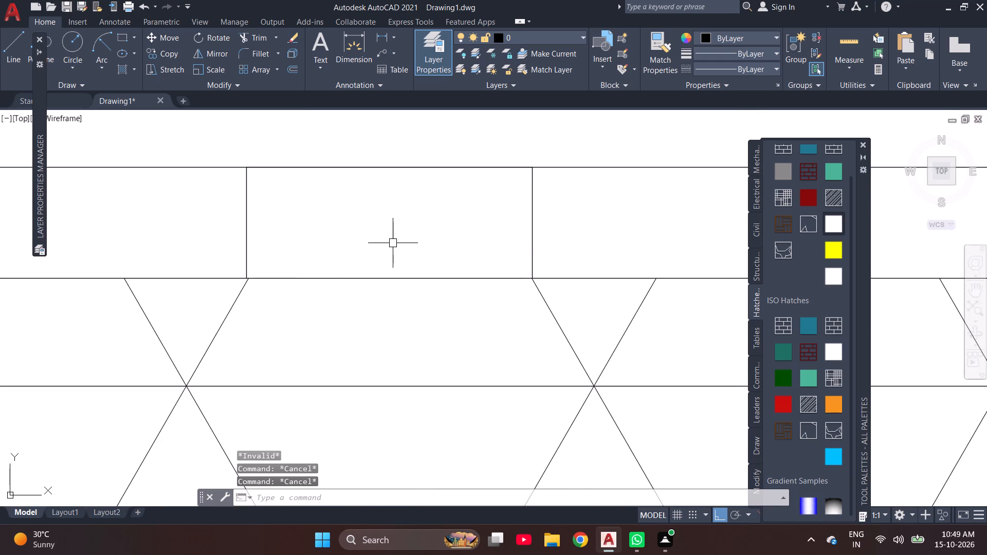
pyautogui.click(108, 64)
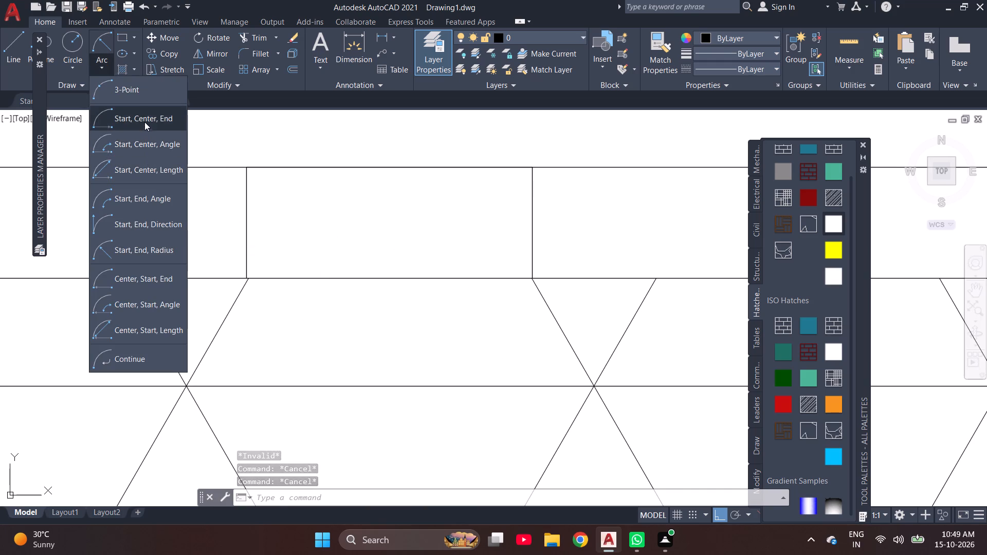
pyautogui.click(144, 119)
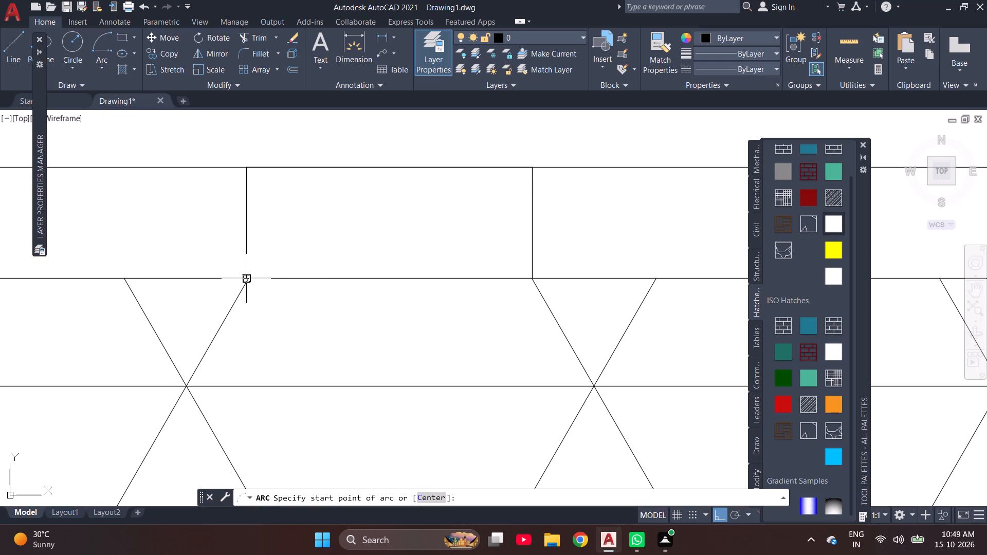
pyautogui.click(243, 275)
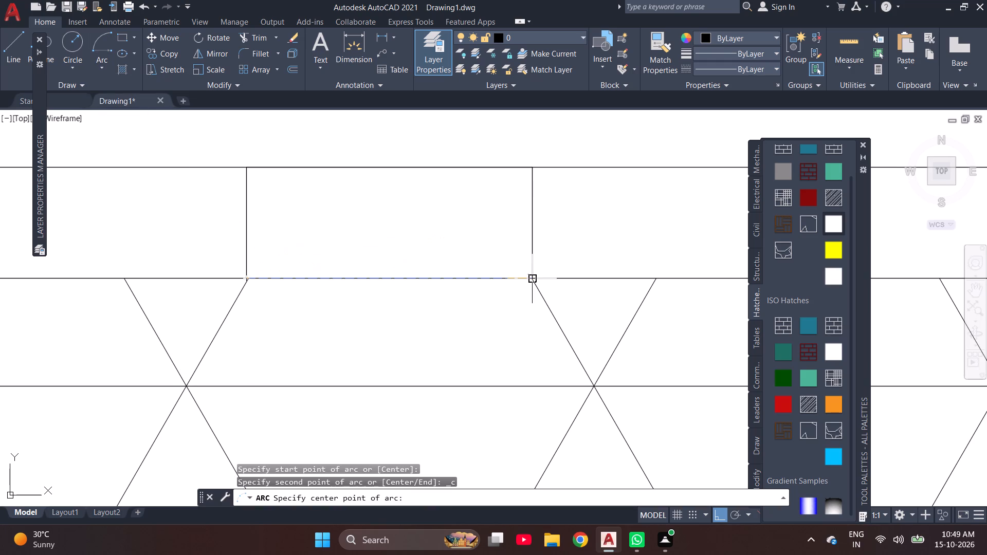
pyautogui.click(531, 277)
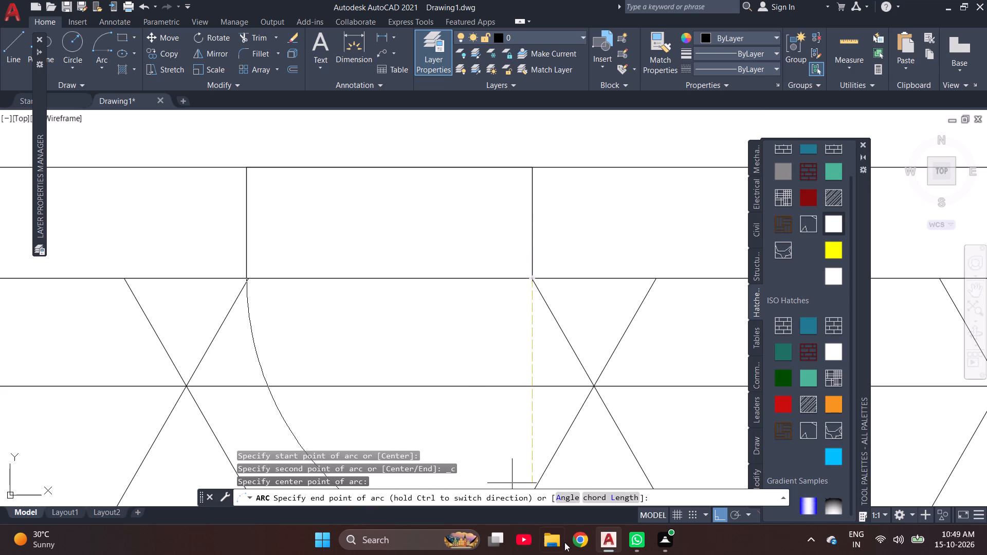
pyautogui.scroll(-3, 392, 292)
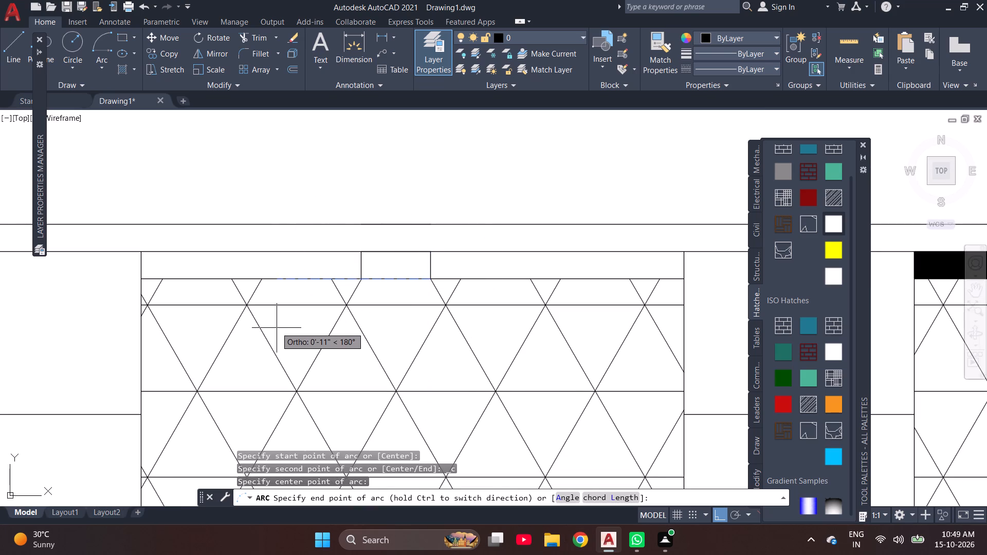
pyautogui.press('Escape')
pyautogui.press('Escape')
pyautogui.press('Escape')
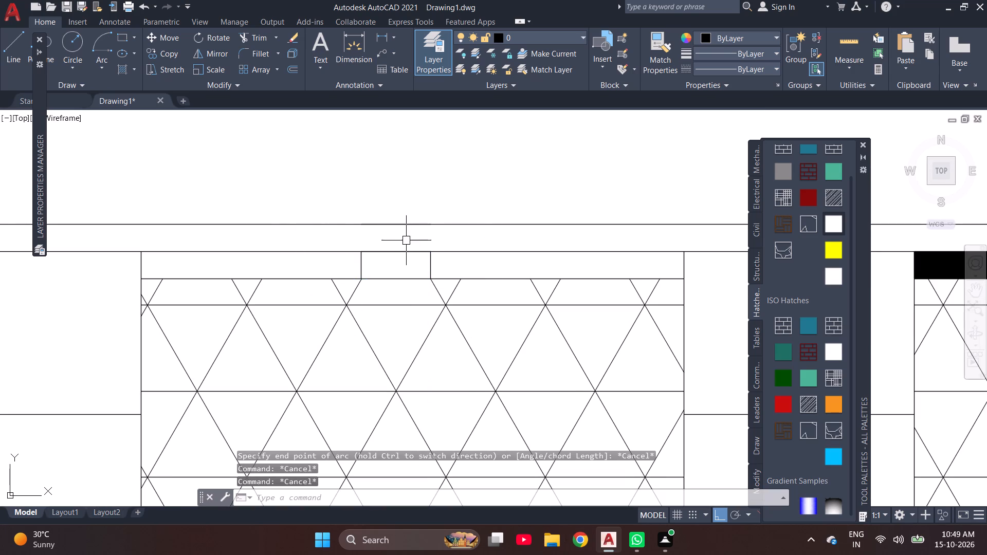
# Draw a continued semicircular arc ending at the lower-left corner of the small central rectangle.
pyautogui.click(107, 65)
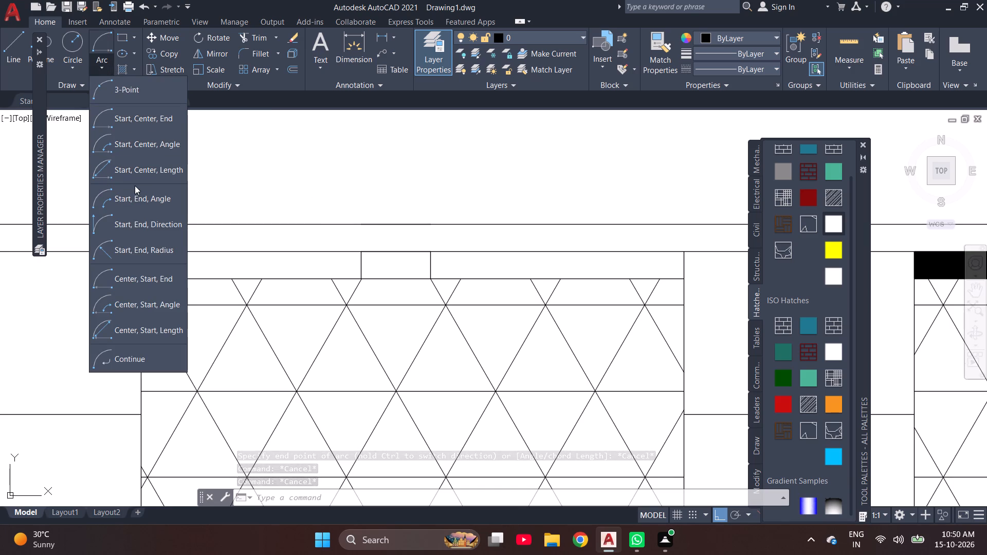
pyautogui.click(161, 360)
pyautogui.scroll(4, 357, 278)
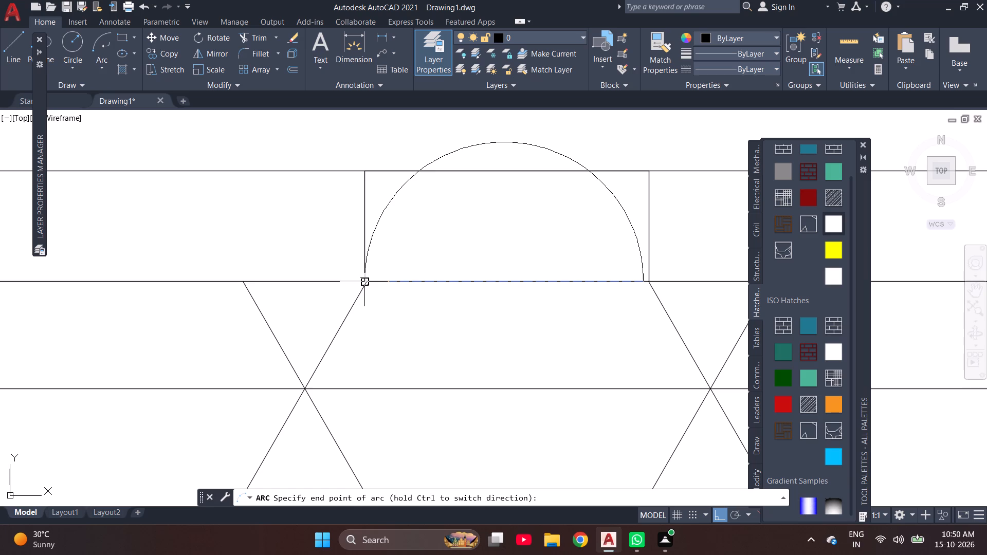
pyautogui.click(365, 280)
# Stretch the semicircular arc's right end onto the lower-right corner of the small central rectangle.
pyautogui.click(642, 267)
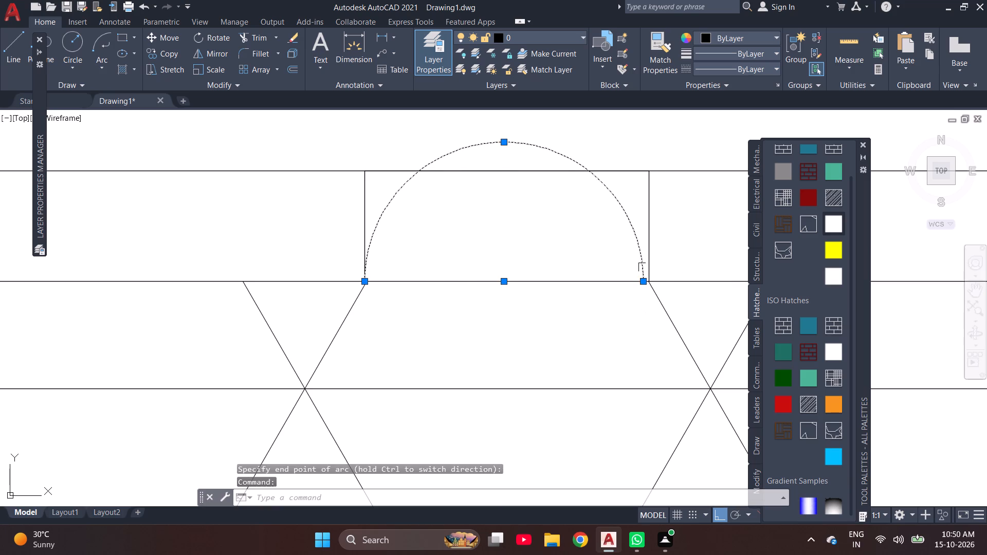
pyautogui.click(643, 285)
pyautogui.click(649, 282)
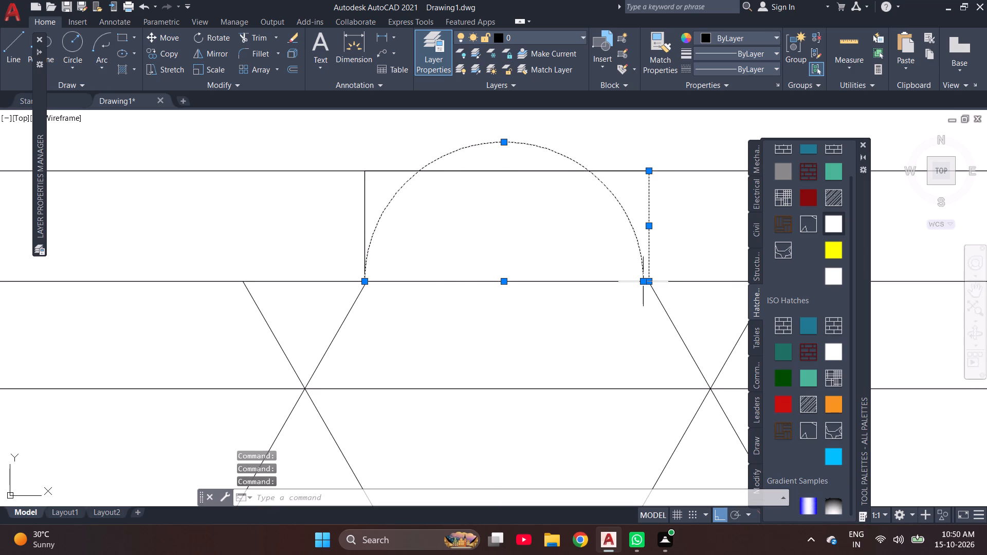
pyautogui.press('Escape')
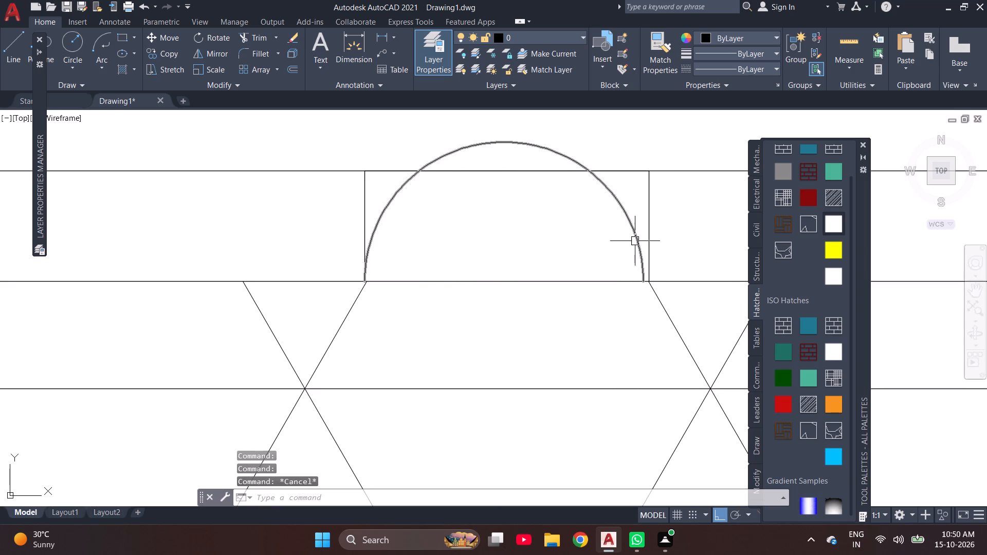
pyautogui.click(637, 238)
pyautogui.moveTo(643, 284); pyautogui.dragTo(650, 281)
pyautogui.click(650, 281)
# Reshape the arc into a shallow arch by stretching its midpoint to just above mid-height inside the small central rectangle.
pyautogui.moveTo(505, 143); pyautogui.dragTo(501, 217)
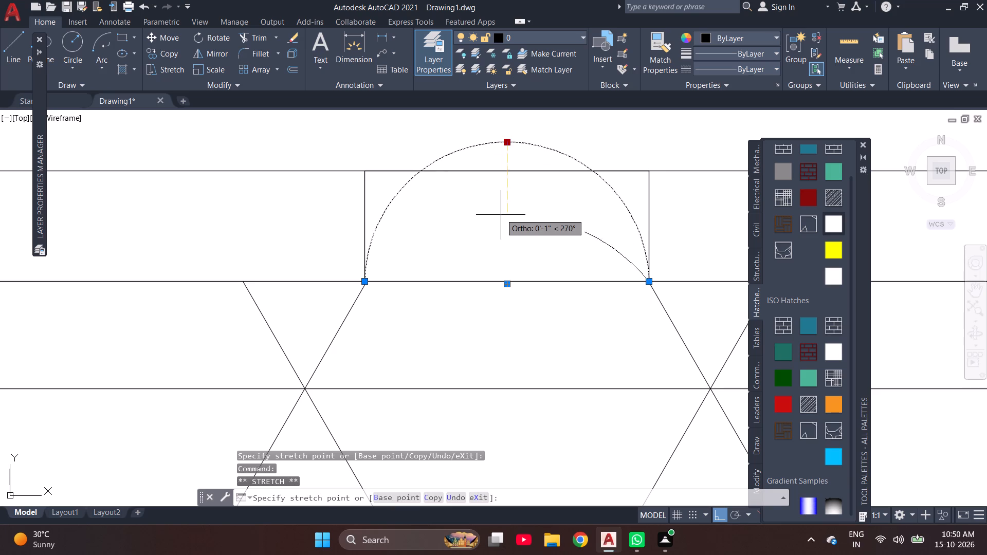
pyautogui.moveTo(501, 217); pyautogui.dragTo(493, 254)
pyautogui.click(493, 254)
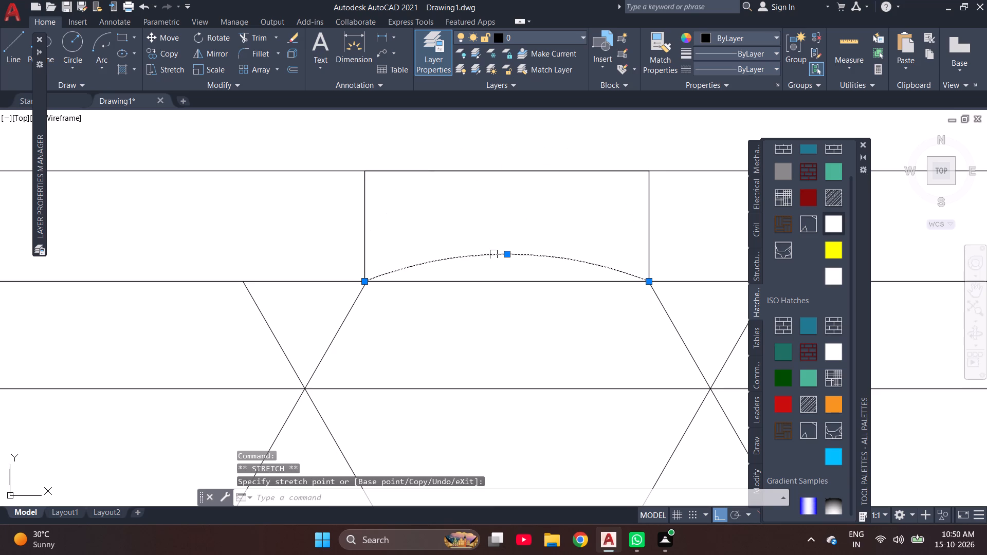
pyautogui.press('Escape')
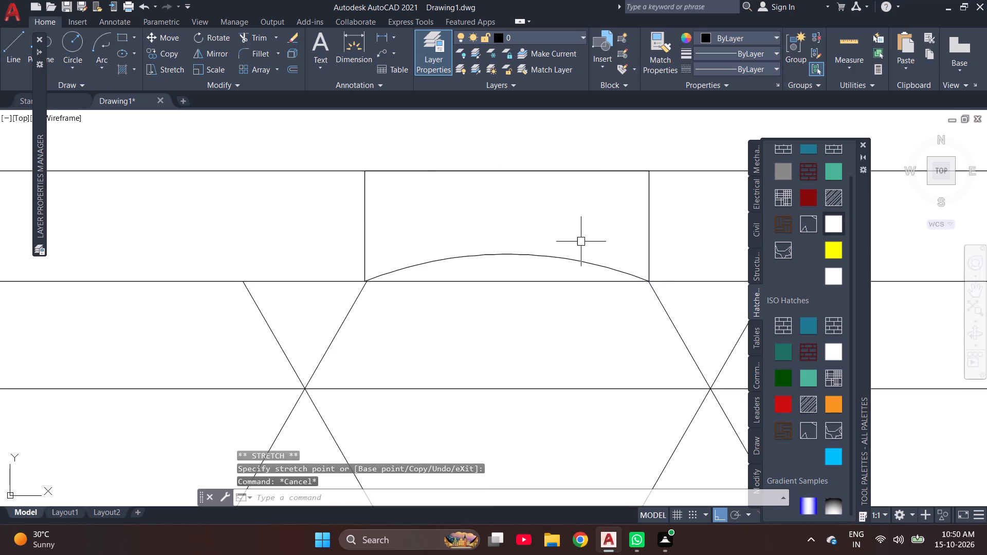
pyautogui.scroll(-2, 576, 240)
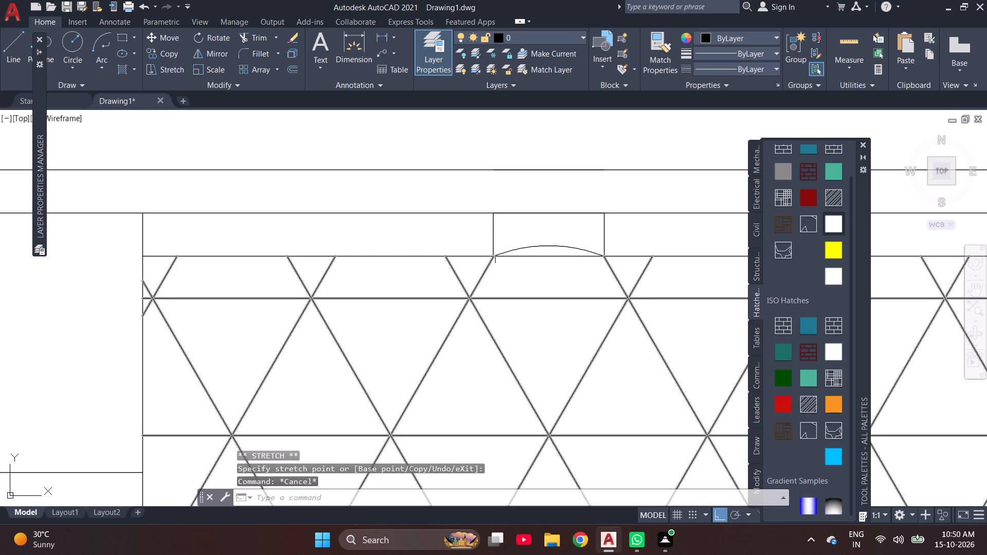
pyautogui.click(544, 245)
pyautogui.moveTo(546, 246); pyautogui.dragTo(545, 232)
pyautogui.click(545, 232)
pyautogui.click(596, 226)
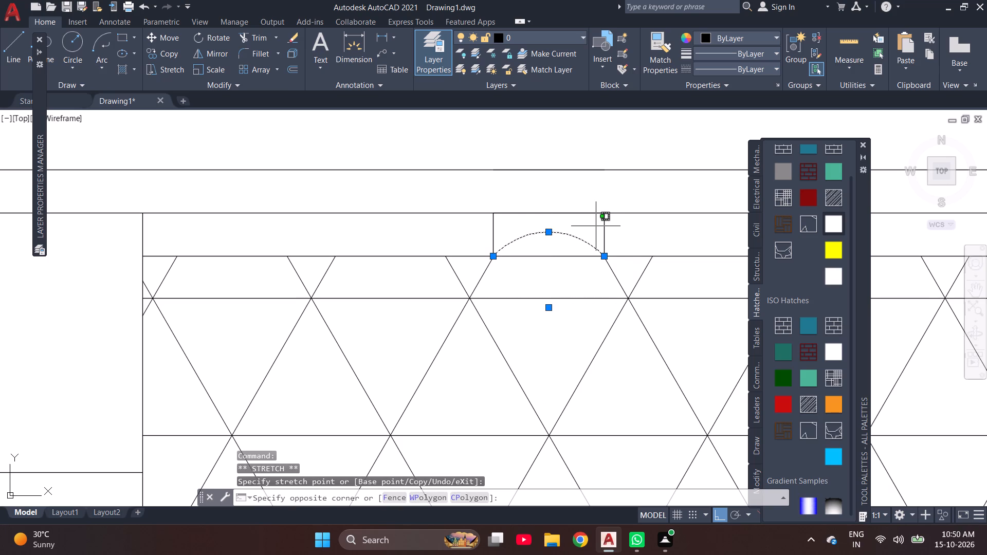
pyautogui.press('Escape')
pyautogui.press('Escape')
pyautogui.press('Escape')
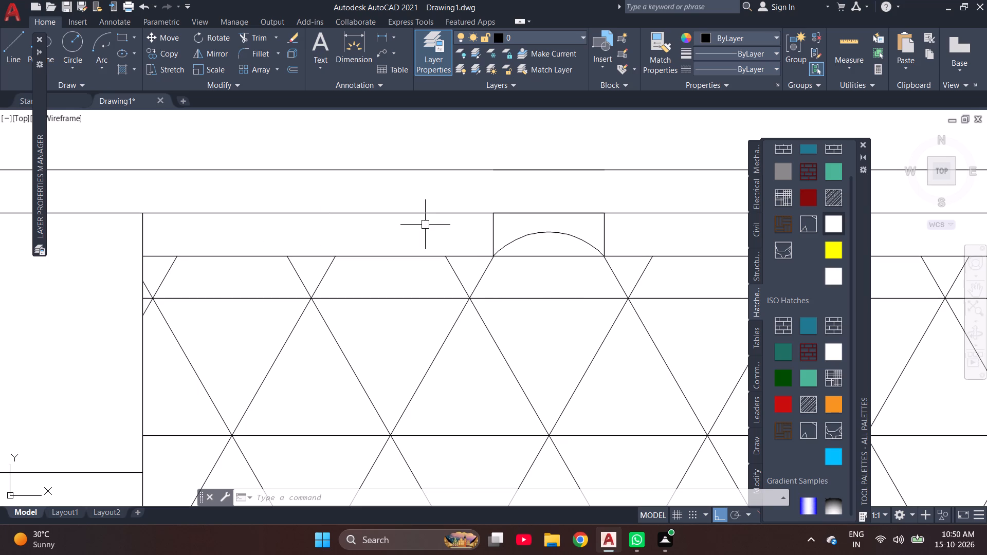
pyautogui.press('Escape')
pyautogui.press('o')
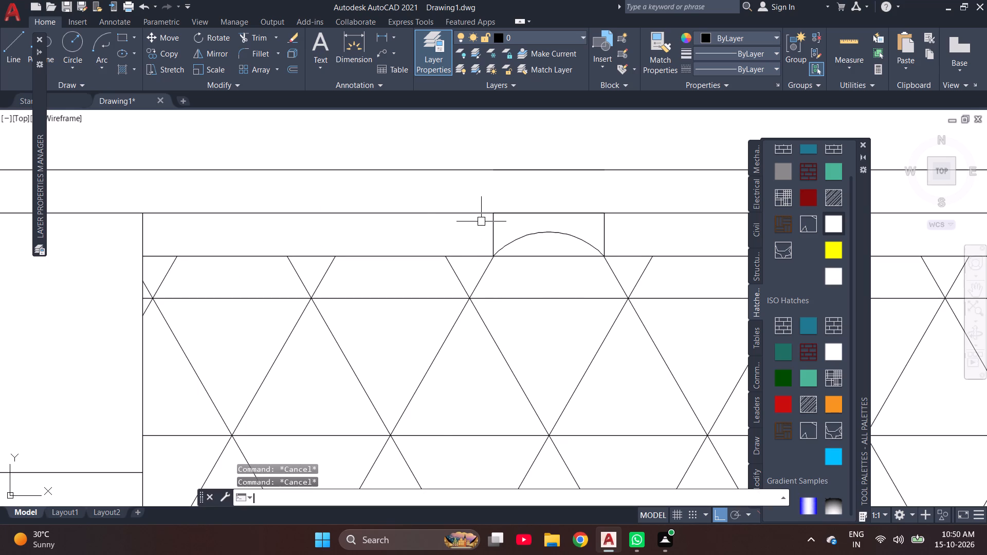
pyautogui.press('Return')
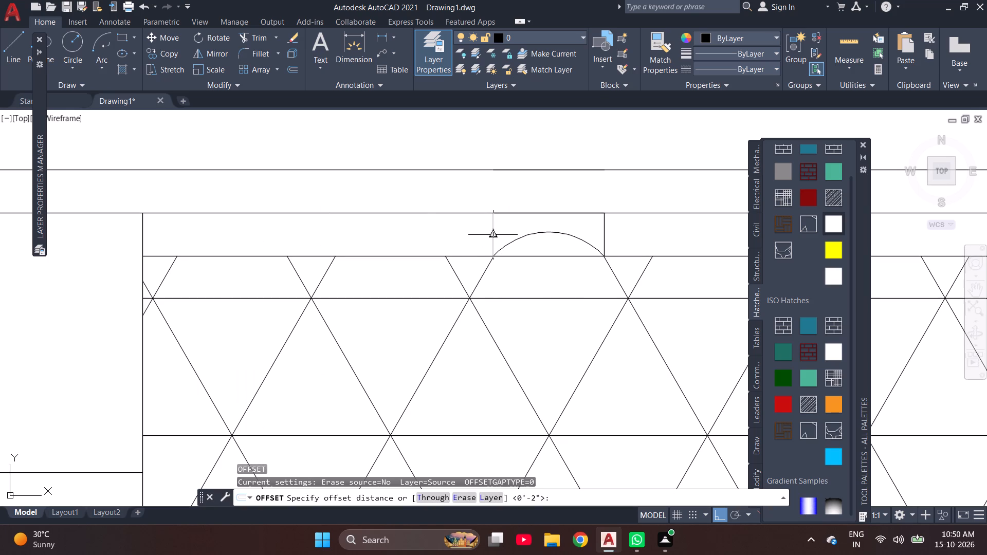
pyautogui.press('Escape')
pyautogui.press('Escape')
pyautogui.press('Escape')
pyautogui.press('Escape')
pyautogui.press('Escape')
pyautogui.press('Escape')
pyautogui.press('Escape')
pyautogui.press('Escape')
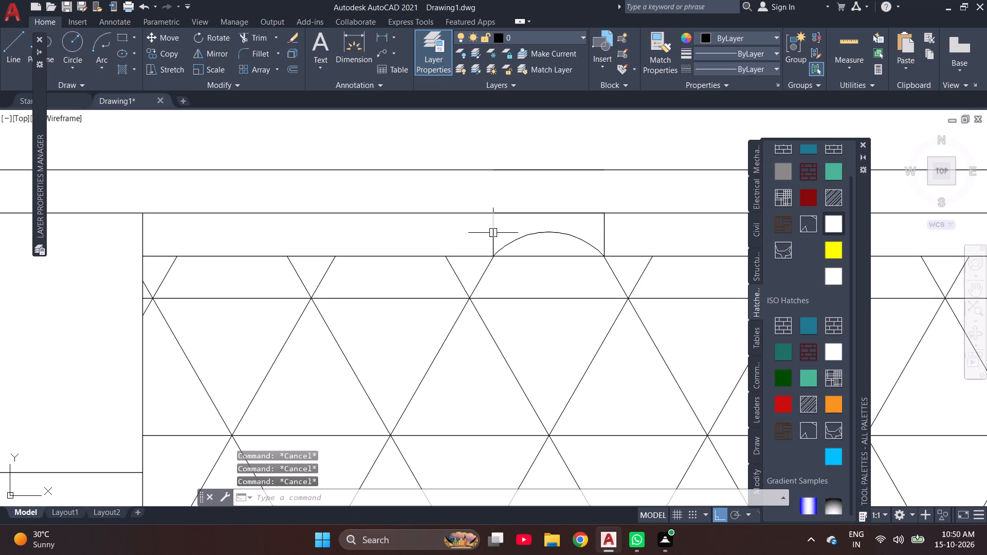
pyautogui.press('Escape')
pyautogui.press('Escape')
# Fill the thin central band on both sides of the small arched rectangle with the white Solid hatch sample.
pyautogui.moveTo(830, 218); pyautogui.dragTo(693, 244)
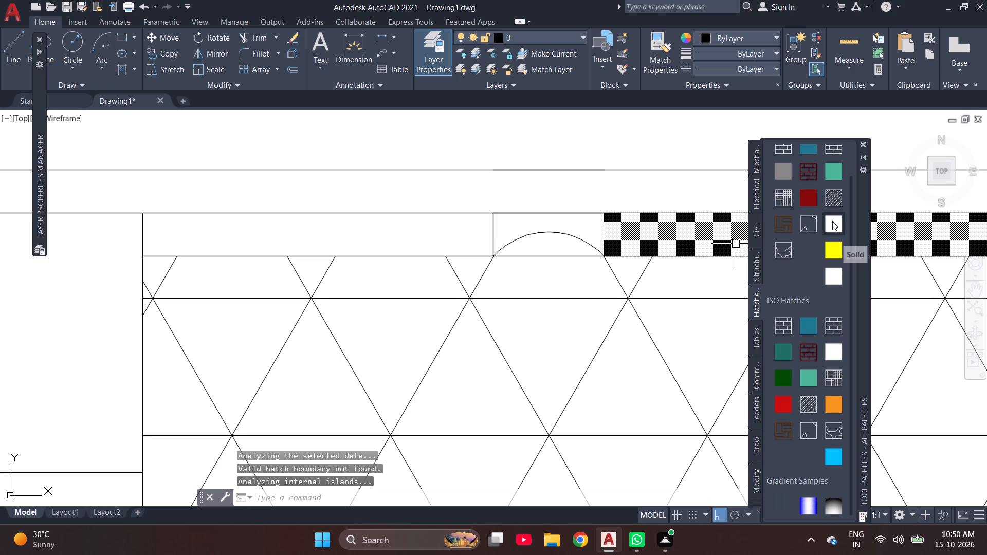
pyautogui.moveTo(832, 221); pyautogui.dragTo(401, 223)
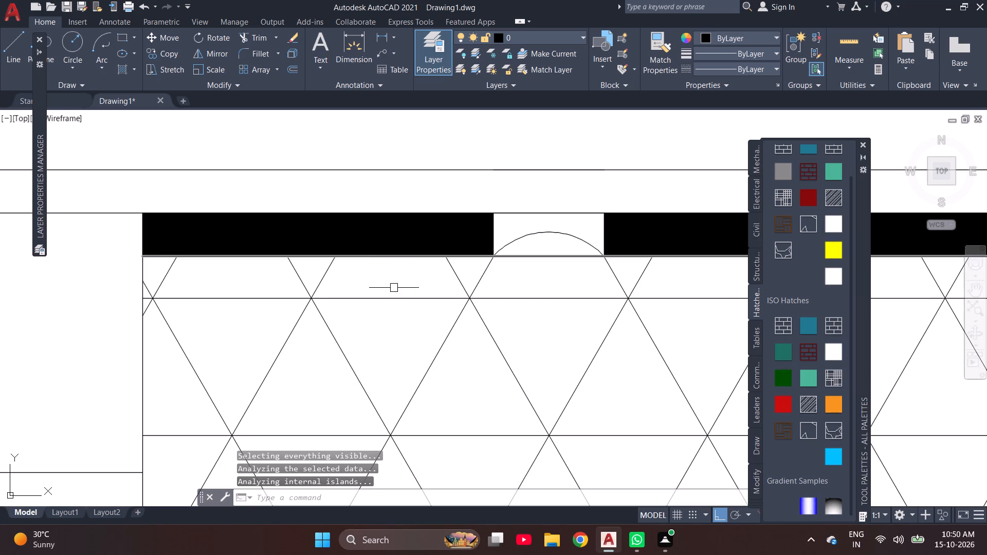
# Apply the Brick hatch to the area above the arch inside the small central rectangle.
pyautogui.scroll(-3, 555, 355)
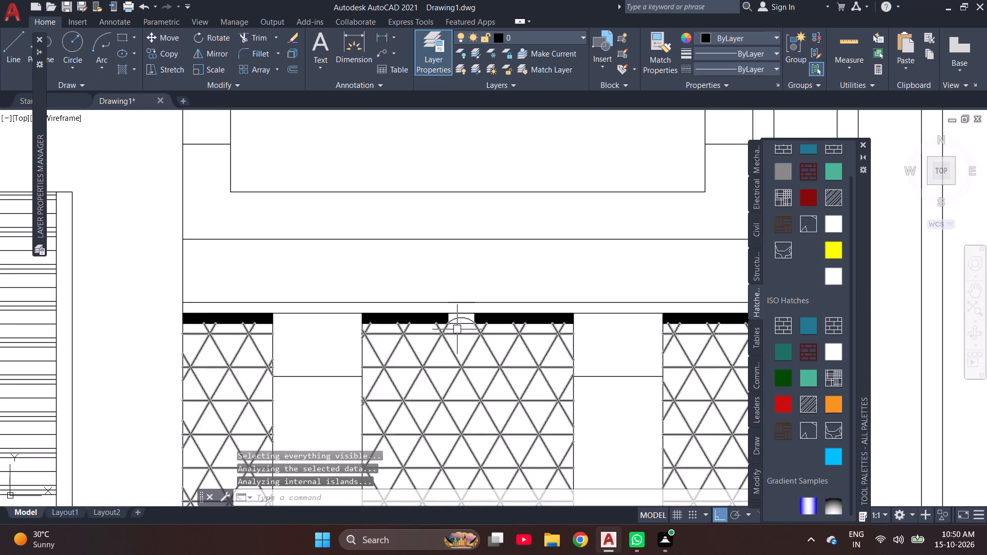
pyautogui.scroll(4, 466, 321)
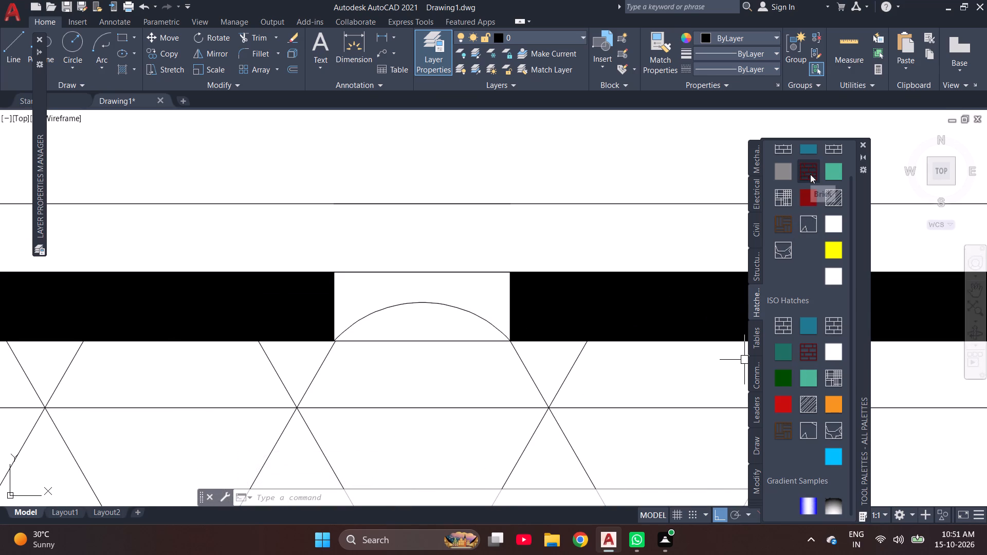
pyautogui.moveTo(810, 173); pyautogui.dragTo(397, 294)
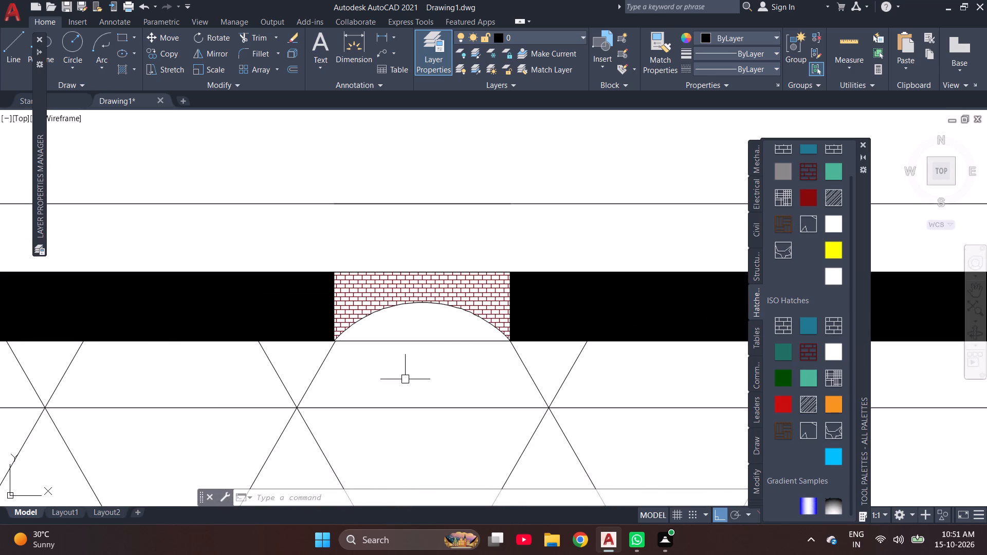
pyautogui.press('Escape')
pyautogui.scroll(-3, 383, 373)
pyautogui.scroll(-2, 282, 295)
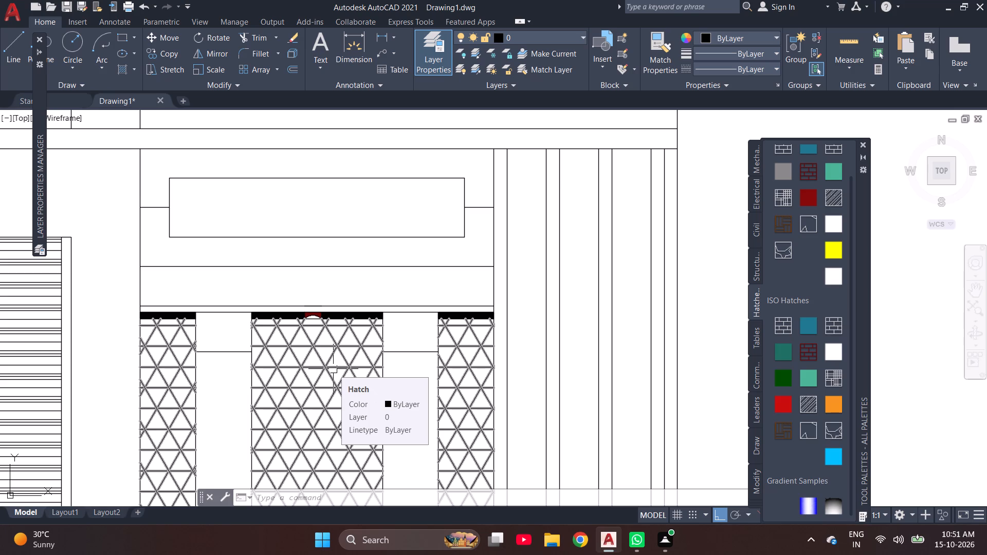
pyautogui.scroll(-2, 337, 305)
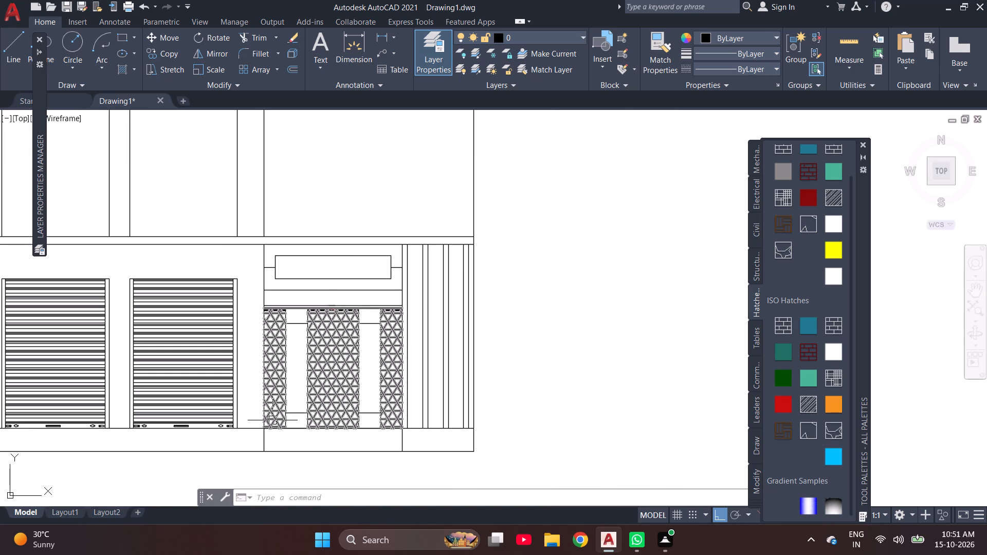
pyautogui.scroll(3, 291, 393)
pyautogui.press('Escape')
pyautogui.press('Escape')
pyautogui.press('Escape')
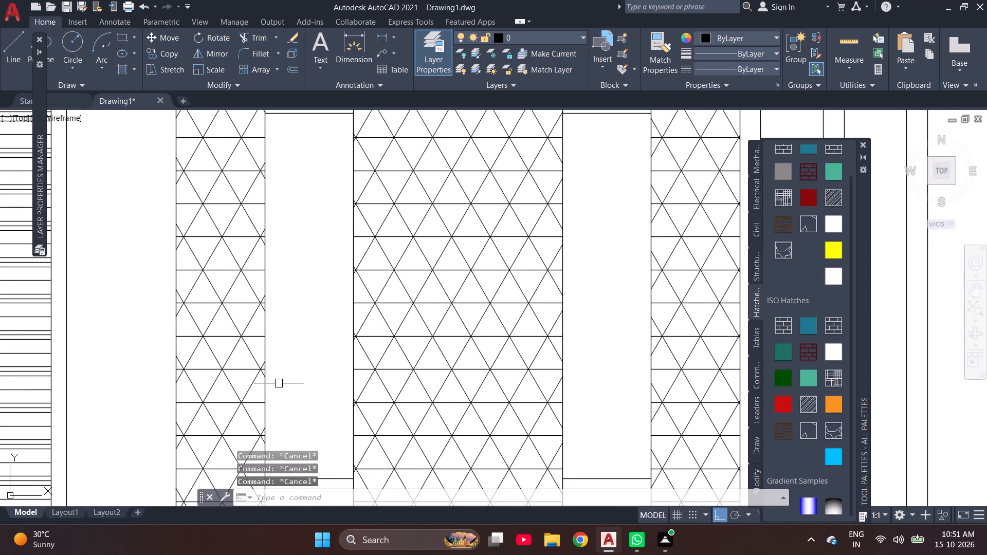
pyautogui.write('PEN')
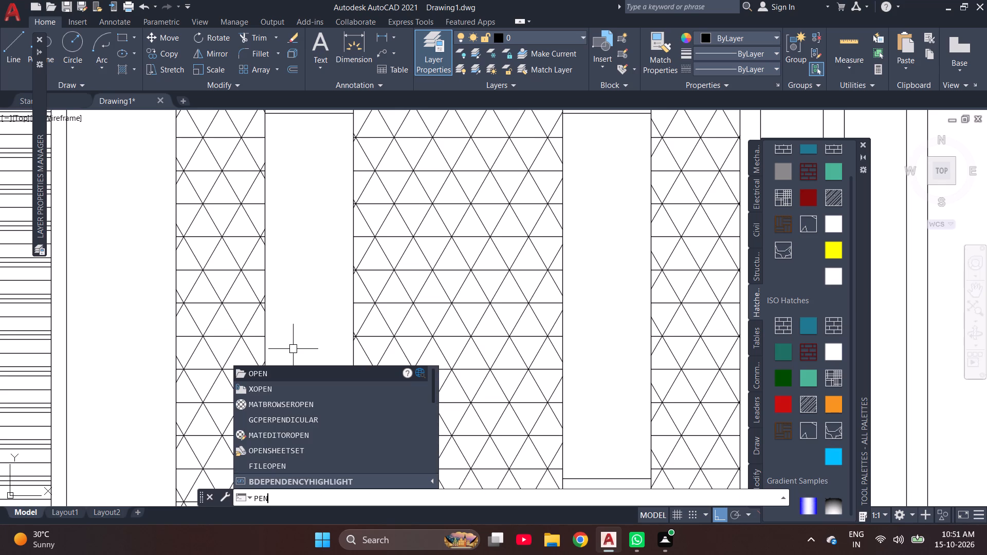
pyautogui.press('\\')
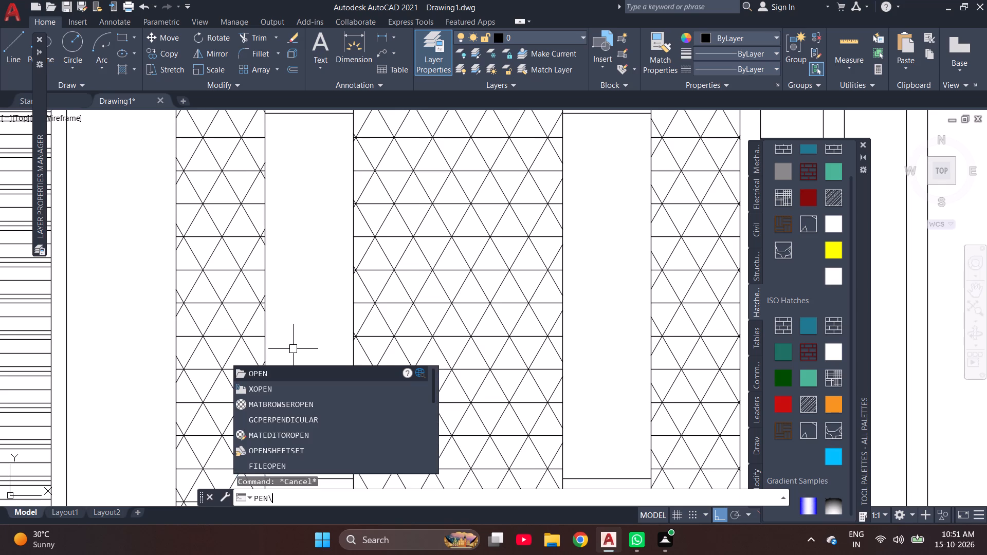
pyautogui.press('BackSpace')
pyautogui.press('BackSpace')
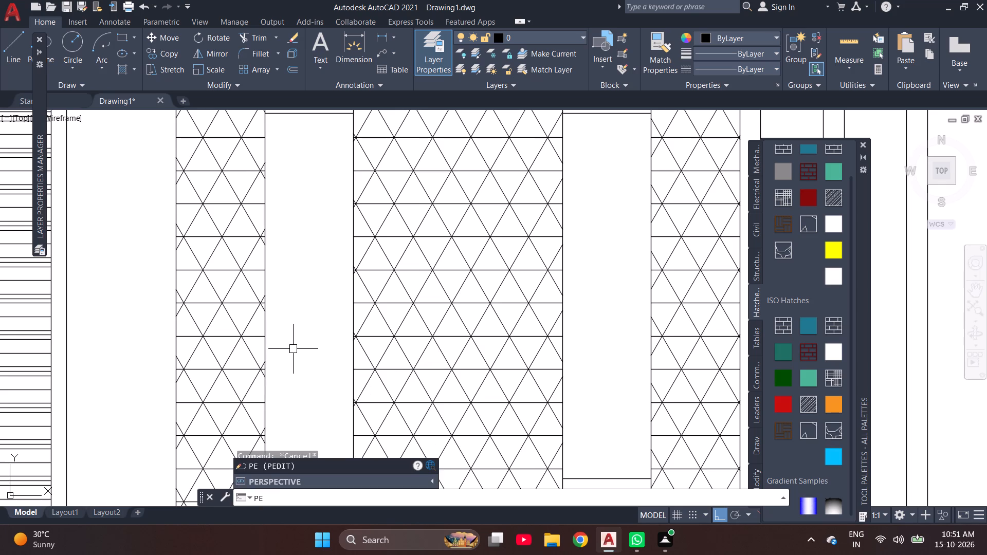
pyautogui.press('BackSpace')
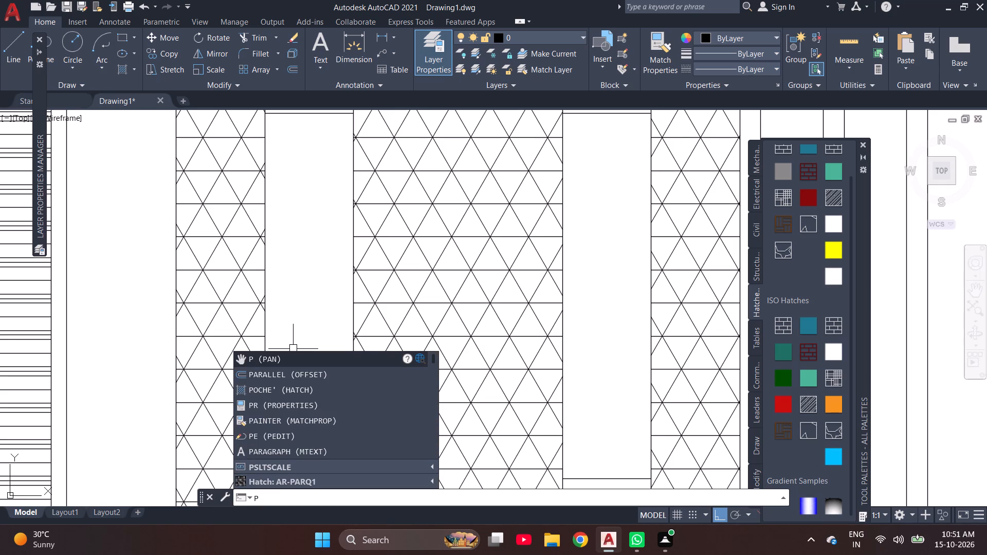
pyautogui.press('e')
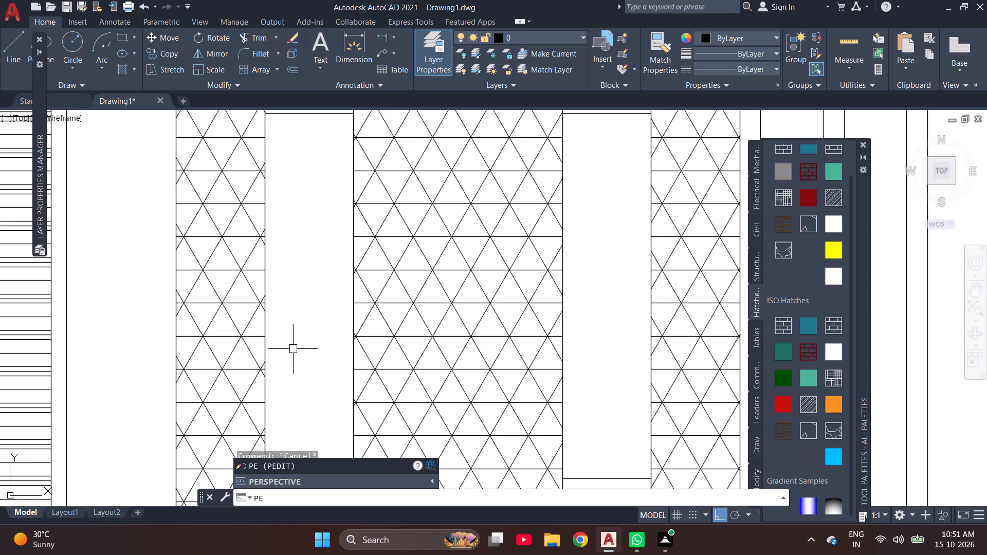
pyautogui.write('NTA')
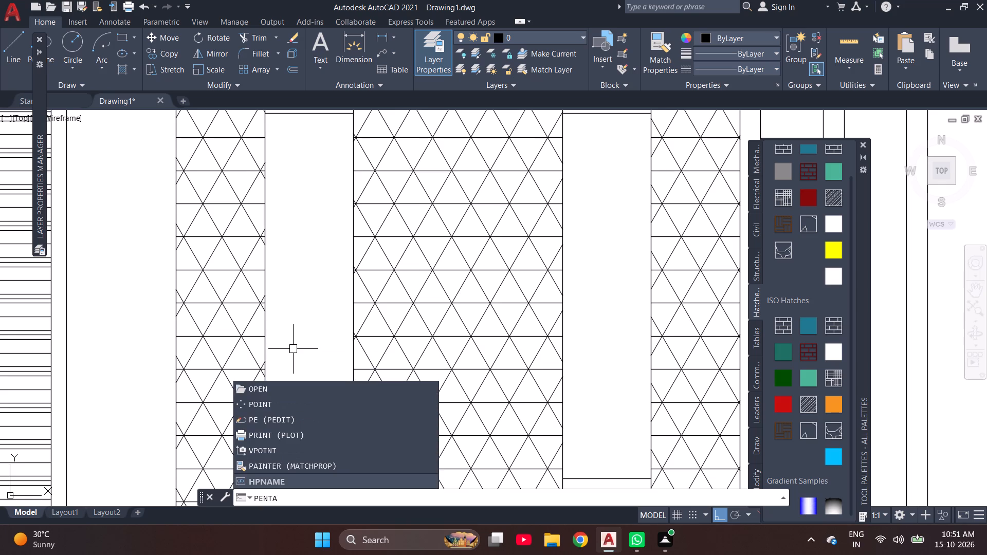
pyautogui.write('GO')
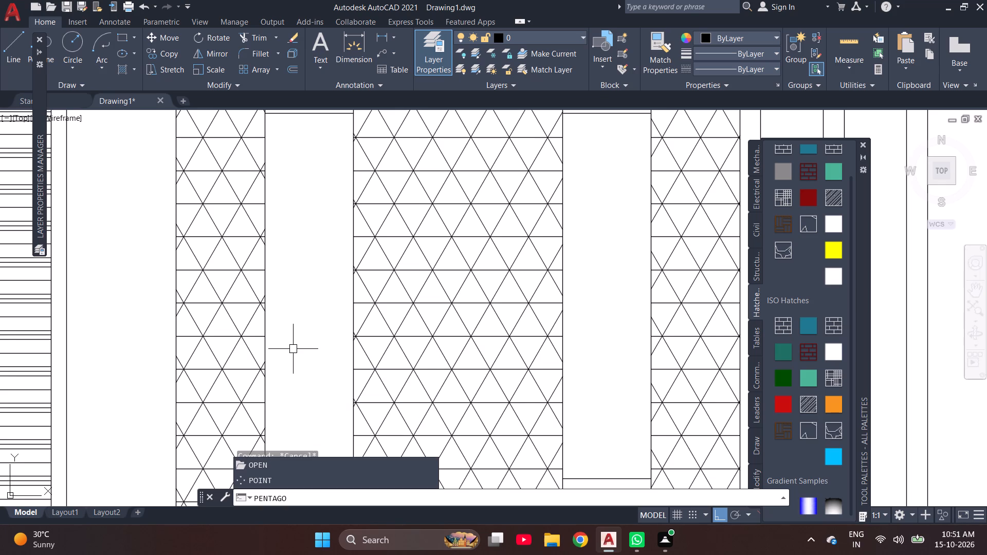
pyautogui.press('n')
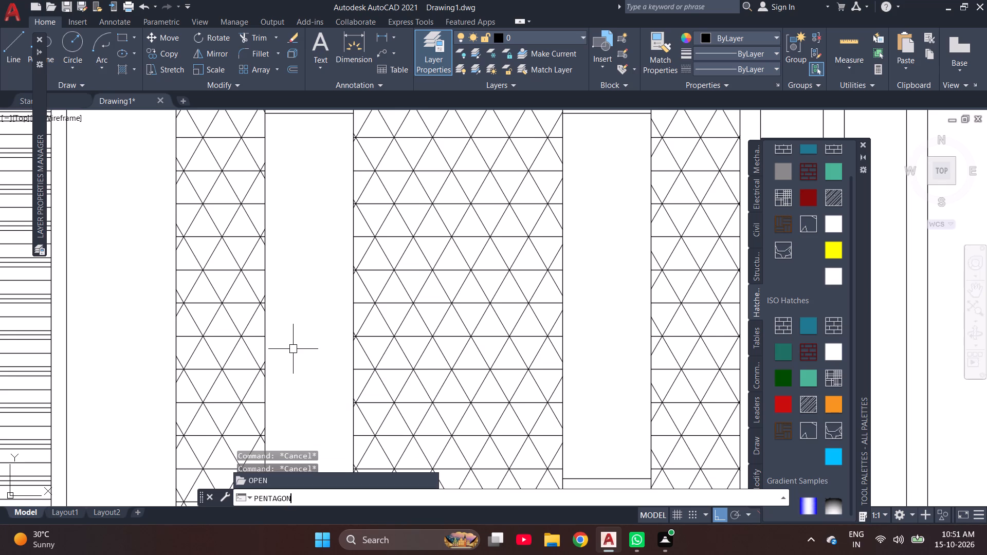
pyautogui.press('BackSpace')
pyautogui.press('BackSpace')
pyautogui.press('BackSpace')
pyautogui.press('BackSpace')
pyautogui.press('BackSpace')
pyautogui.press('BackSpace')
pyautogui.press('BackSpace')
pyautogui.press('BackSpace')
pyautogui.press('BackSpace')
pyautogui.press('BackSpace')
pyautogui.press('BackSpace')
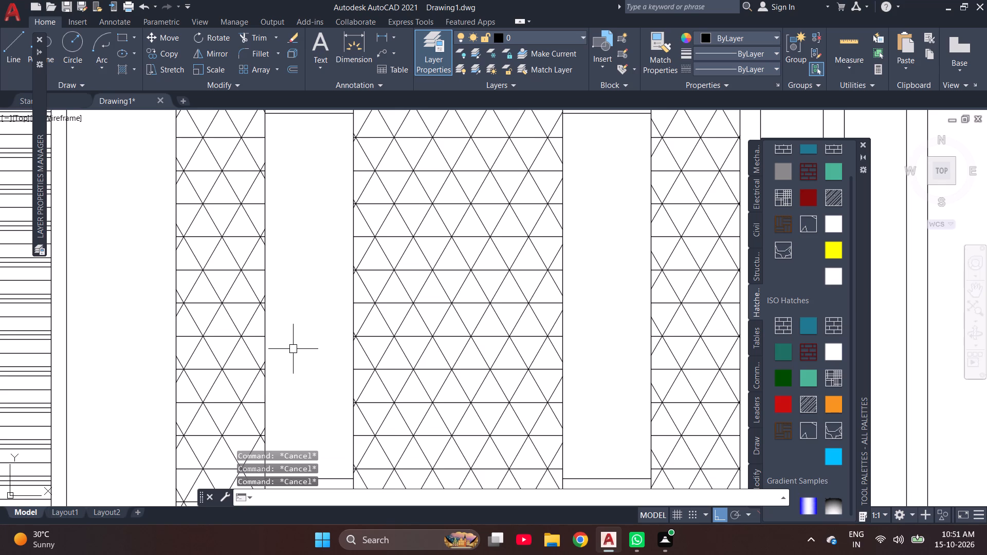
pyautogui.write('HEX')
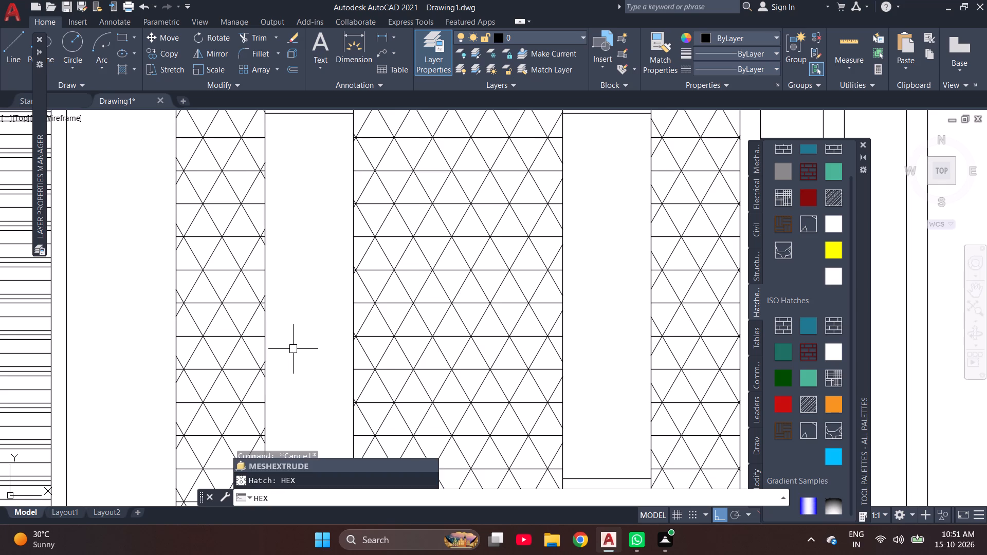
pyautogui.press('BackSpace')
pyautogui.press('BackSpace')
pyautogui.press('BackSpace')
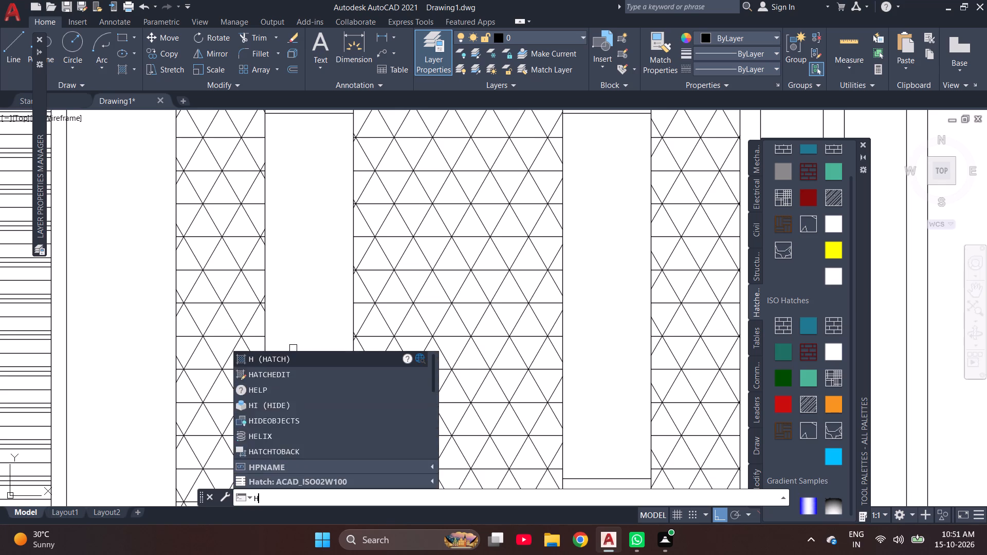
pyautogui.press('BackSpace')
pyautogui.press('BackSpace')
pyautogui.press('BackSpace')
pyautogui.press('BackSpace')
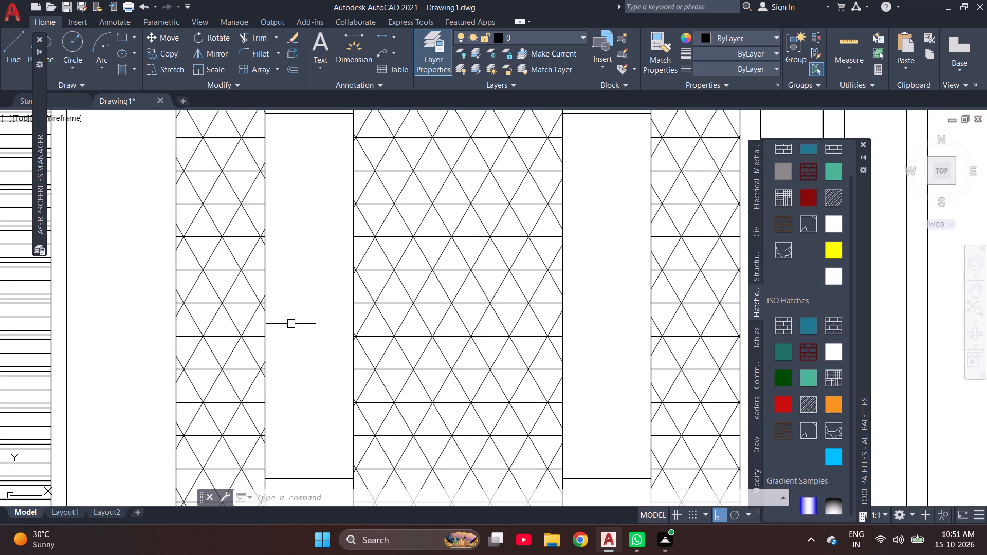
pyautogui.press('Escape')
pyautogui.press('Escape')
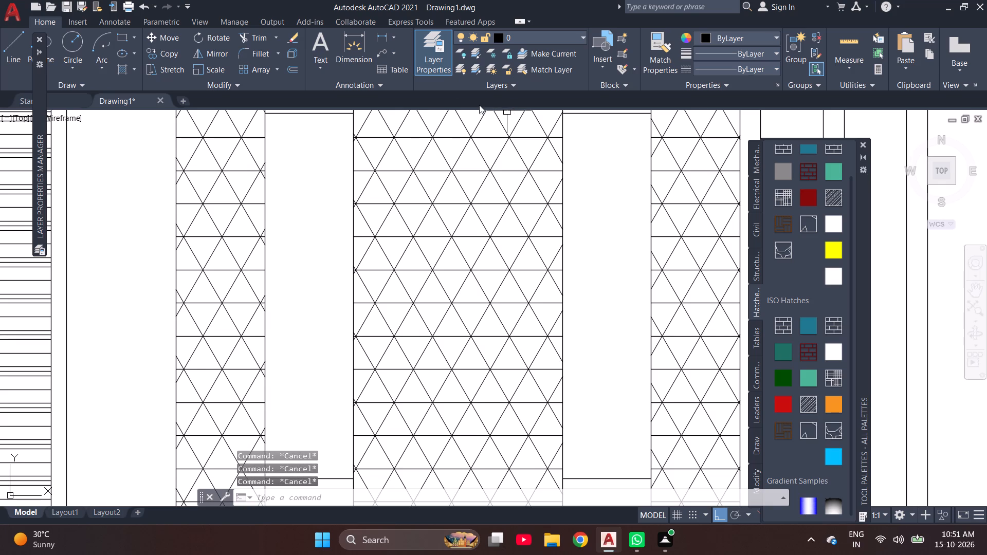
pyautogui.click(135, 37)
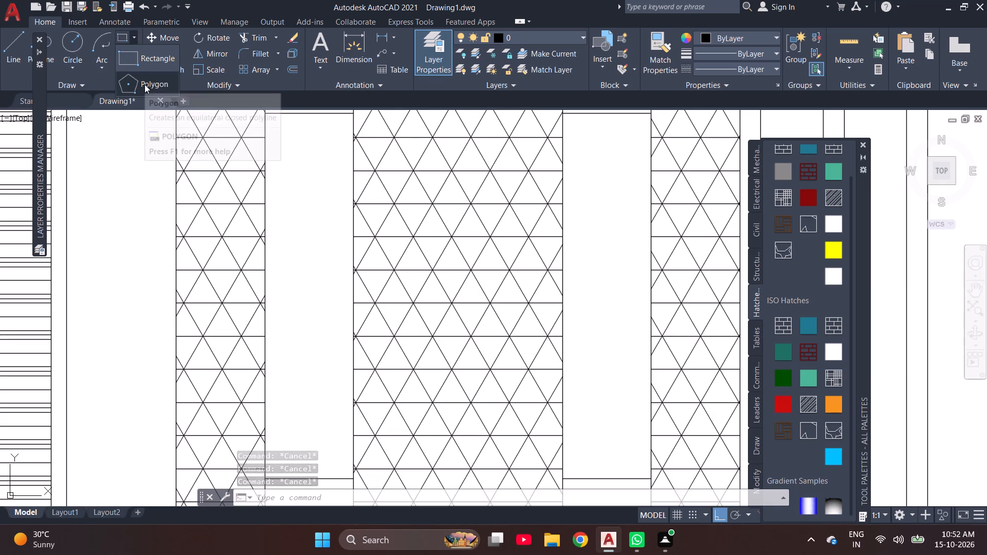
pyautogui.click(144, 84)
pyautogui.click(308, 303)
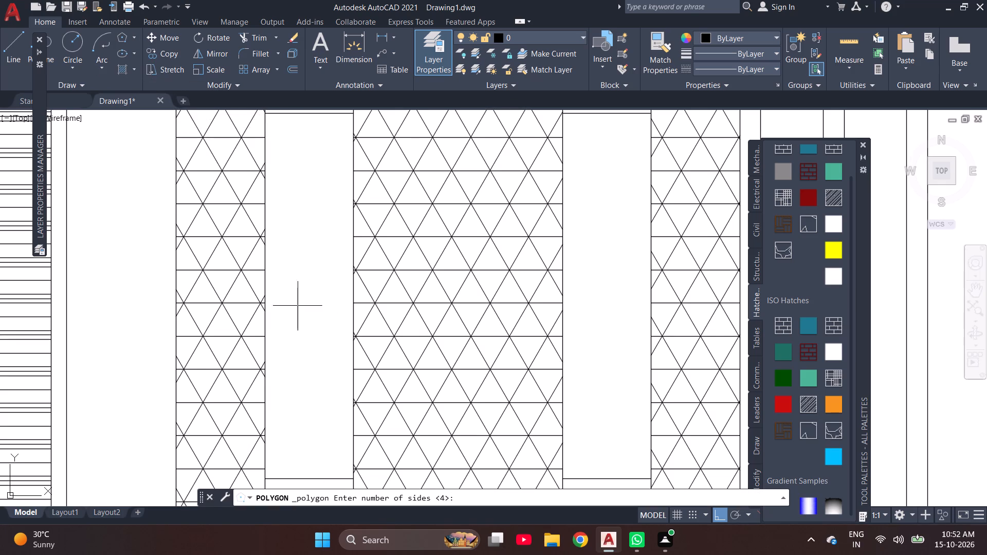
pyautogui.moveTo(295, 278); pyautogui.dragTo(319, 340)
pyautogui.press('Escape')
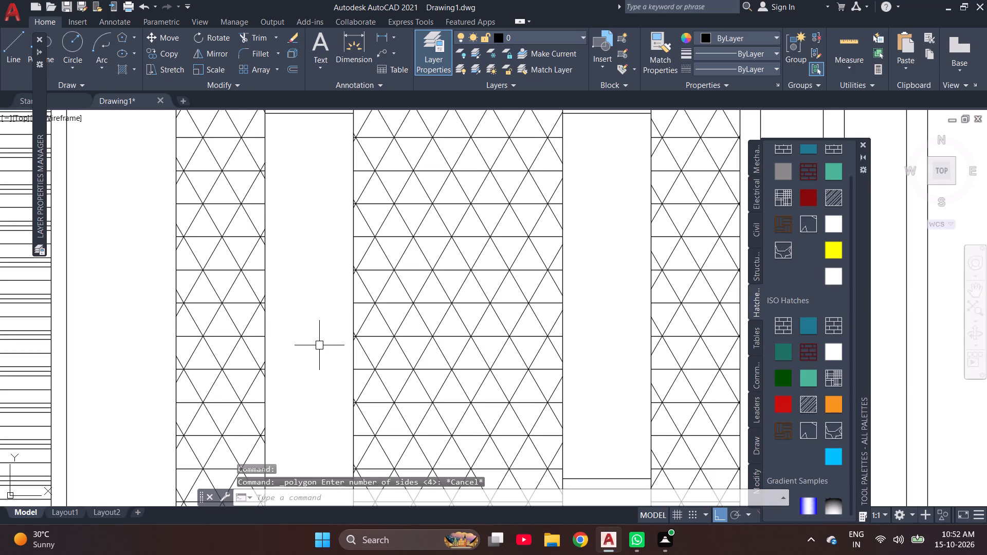
# Draw a 6-sided polygon circumscribed about a circle, sized freehand over the upper part of the triangle-hatched panels.
pyautogui.click(134, 39)
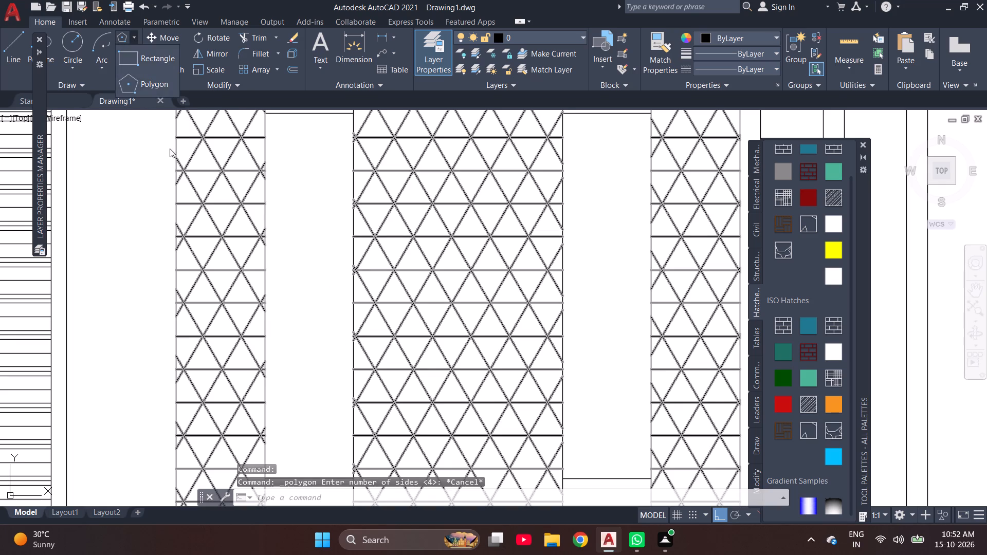
pyautogui.click(149, 84)
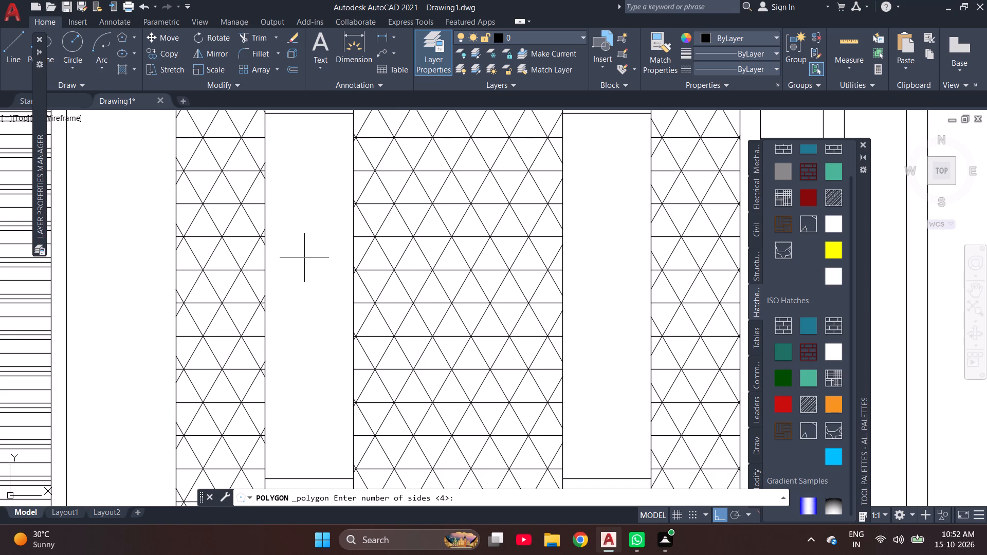
pyautogui.press('6')
pyautogui.press('Return')
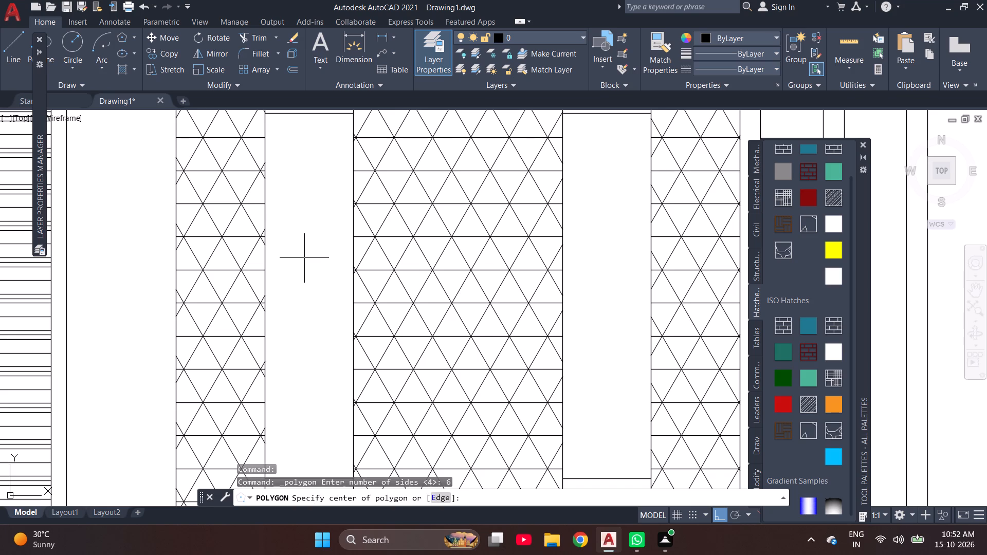
pyautogui.press('6')
pyautogui.press('Return')
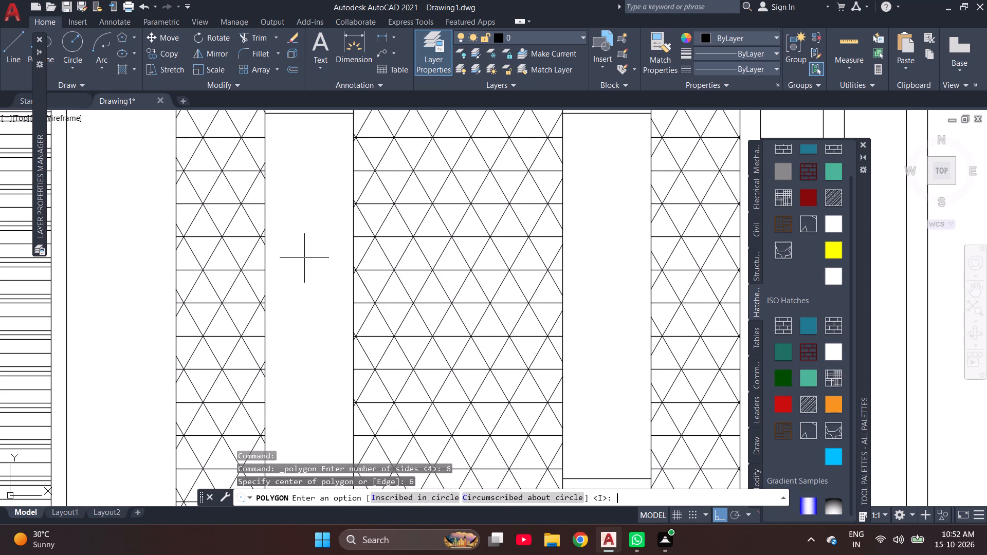
pyautogui.press('1')
pyautogui.press('Return')
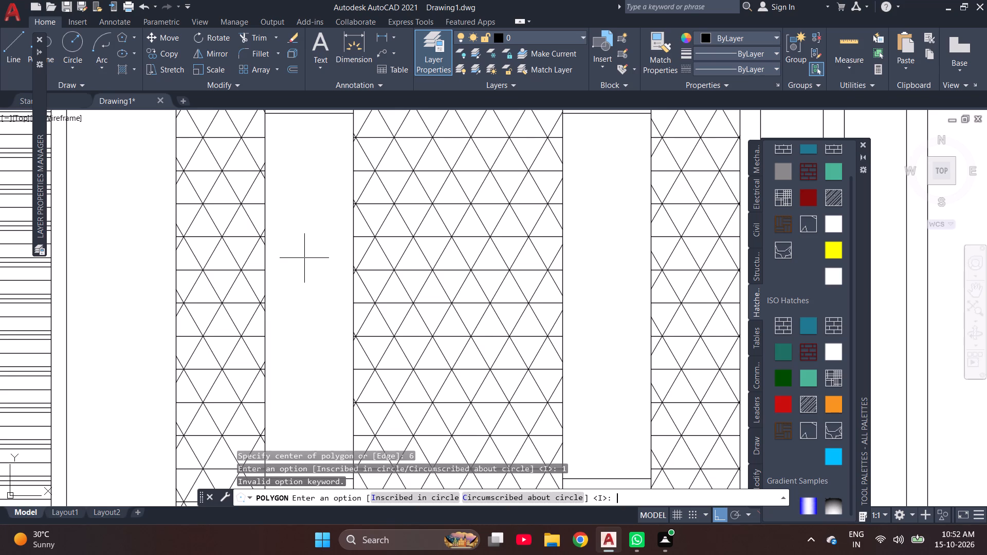
pyautogui.click(304, 258)
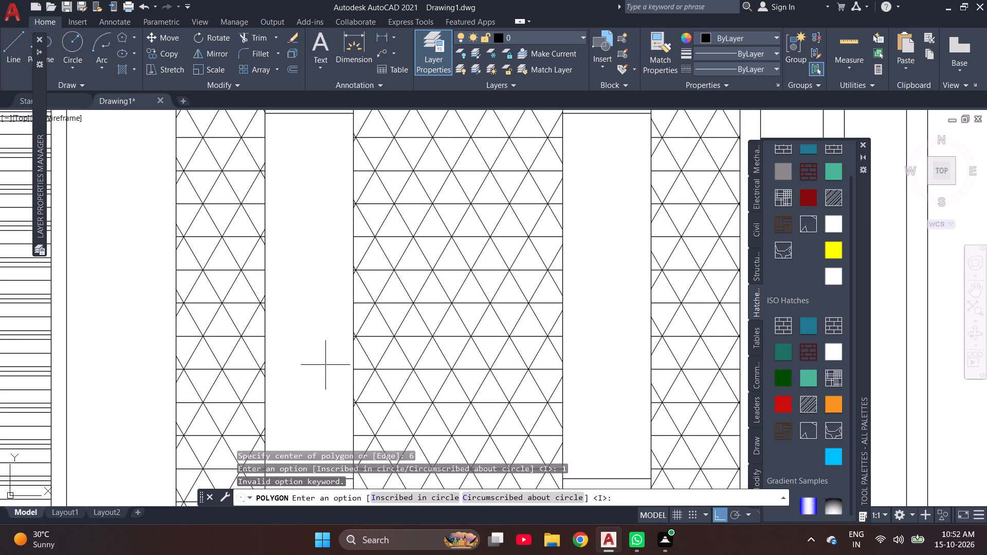
pyautogui.click(325, 365)
pyautogui.write('C')
pyautogui.press('space')
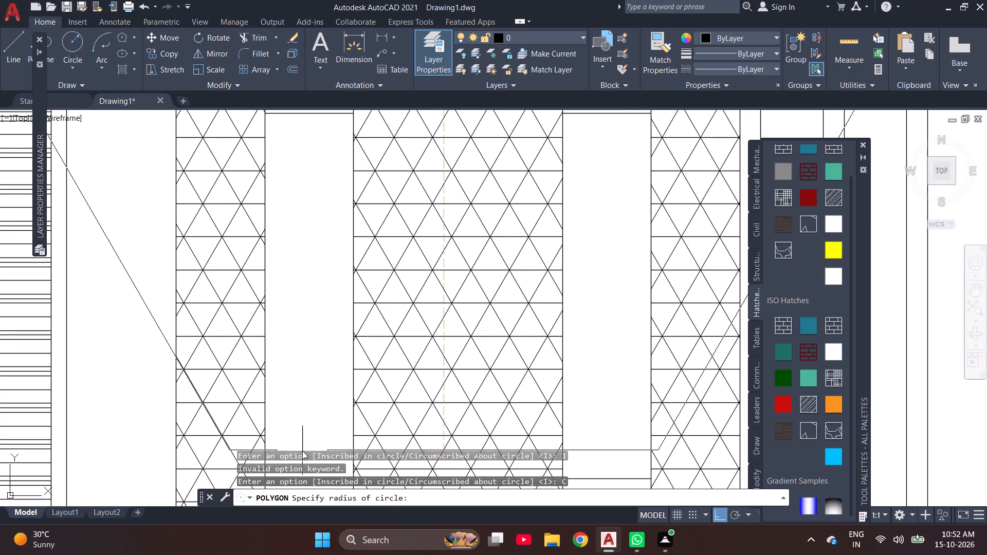
pyautogui.scroll(-4, 302, 451)
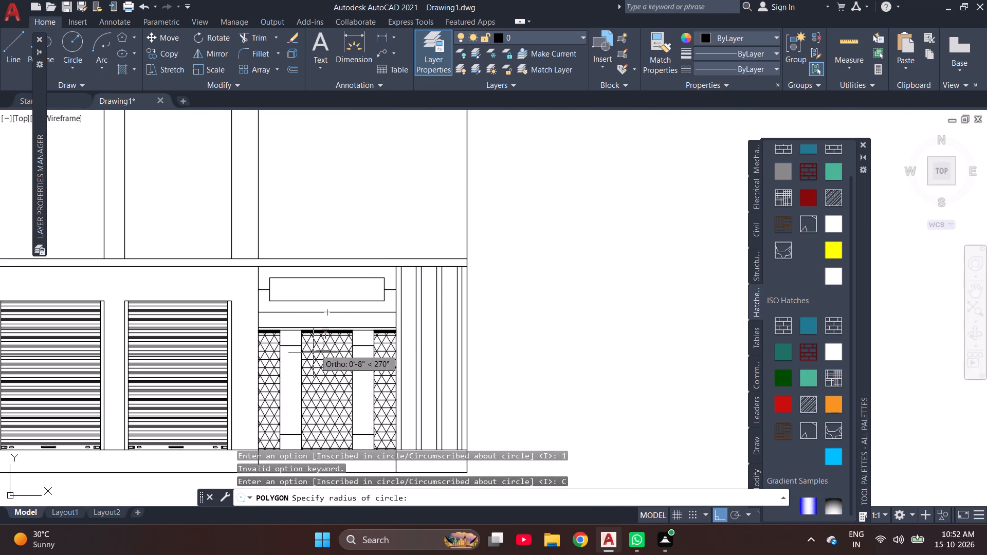
pyautogui.click(307, 382)
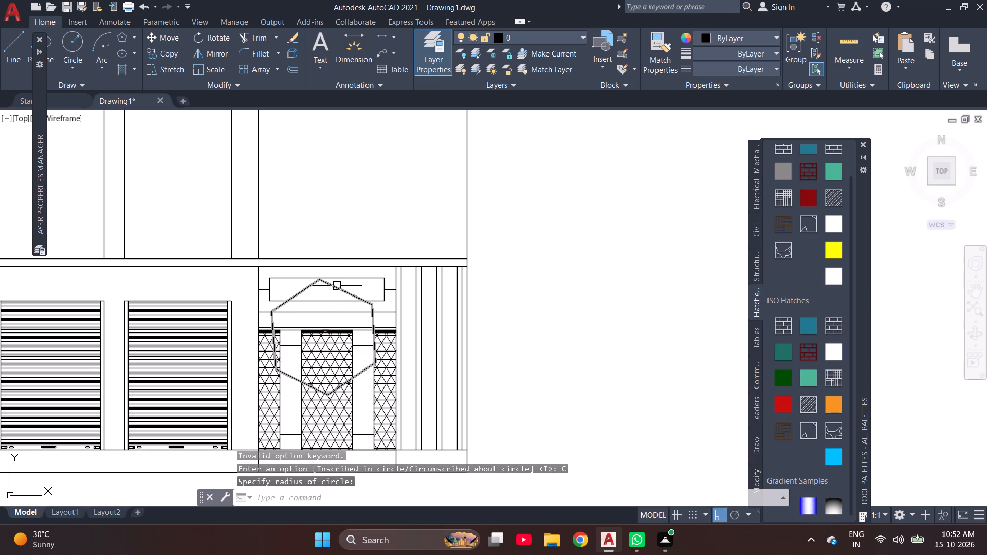
# Move the hexagon off the hatched panels into the empty space to the right of the facade.
pyautogui.click(337, 285)
pyautogui.press('m')
pyautogui.press('Return')
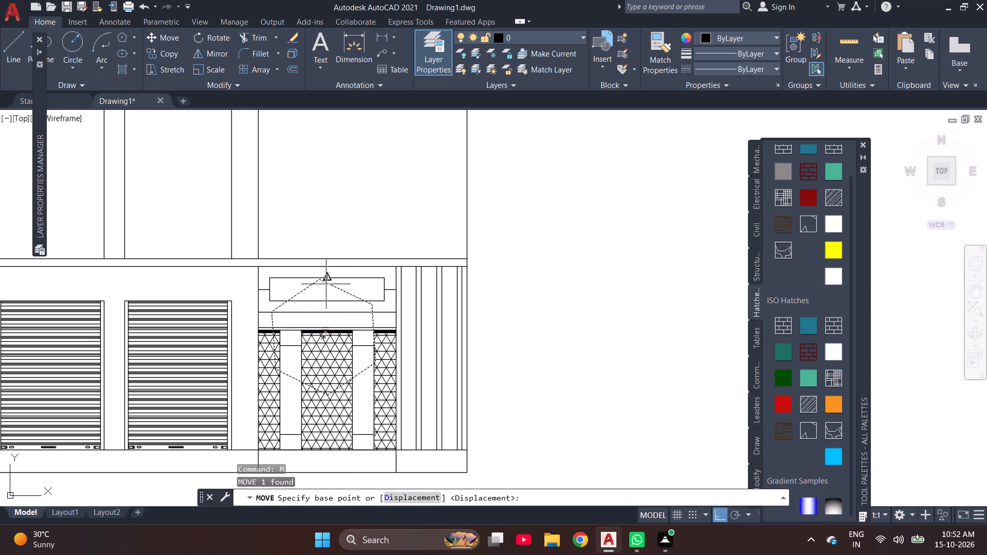
pyautogui.click(326, 284)
pyautogui.click(597, 256)
pyautogui.press('Escape')
pyautogui.press('Escape')
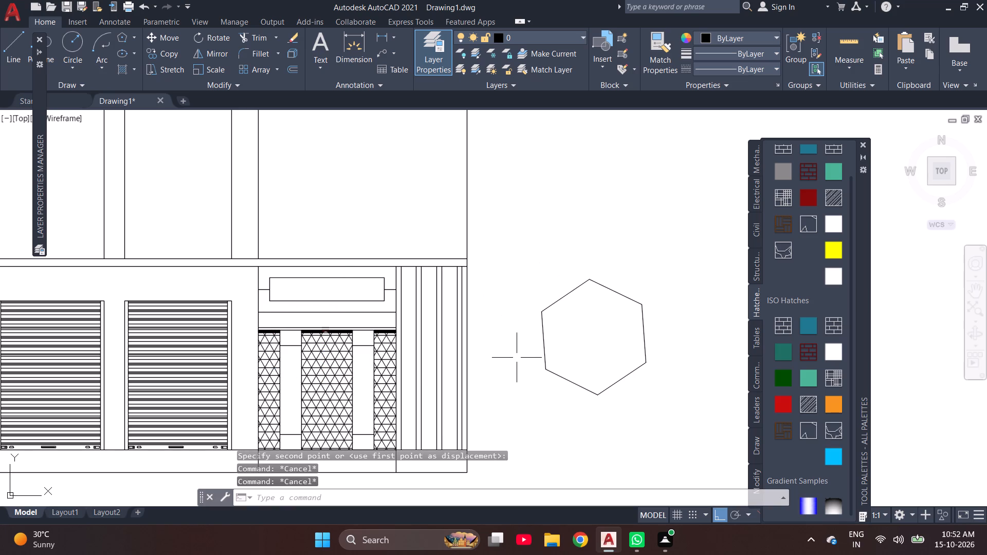
# Scale the hexagon beside the facade down freehand to a small fraction of its size, using its lower-left vertex as base point.
pyautogui.click(616, 436)
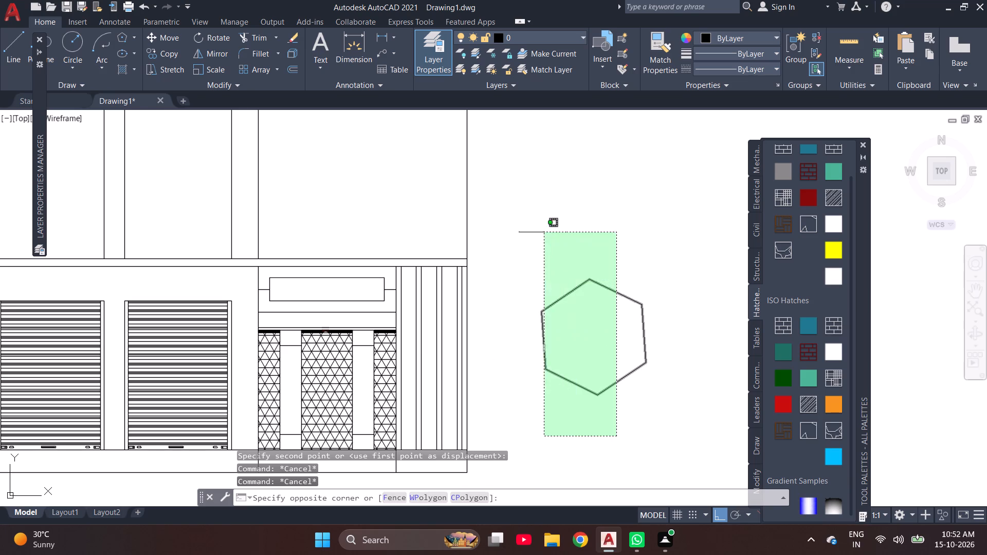
pyautogui.click(535, 232)
pyautogui.write('SC')
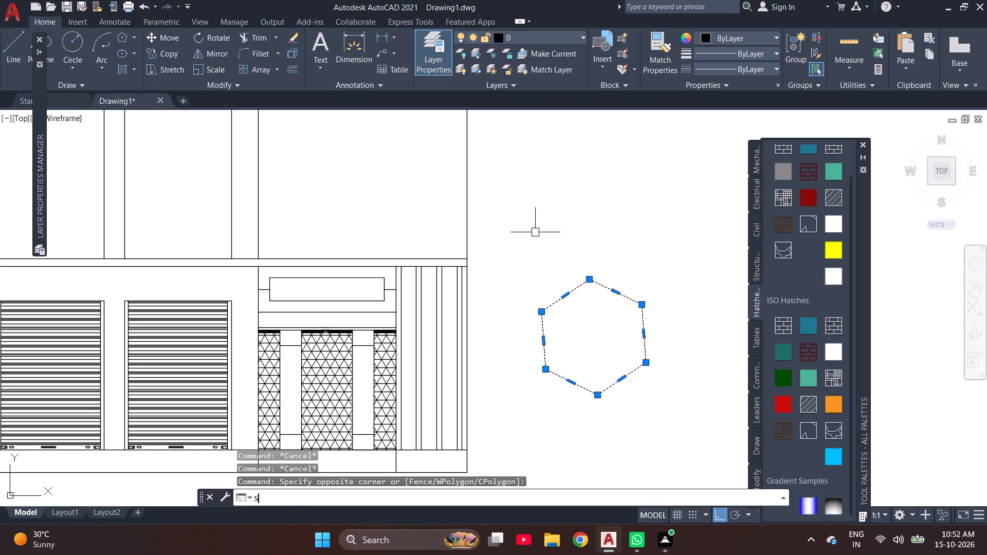
pyautogui.press('Return')
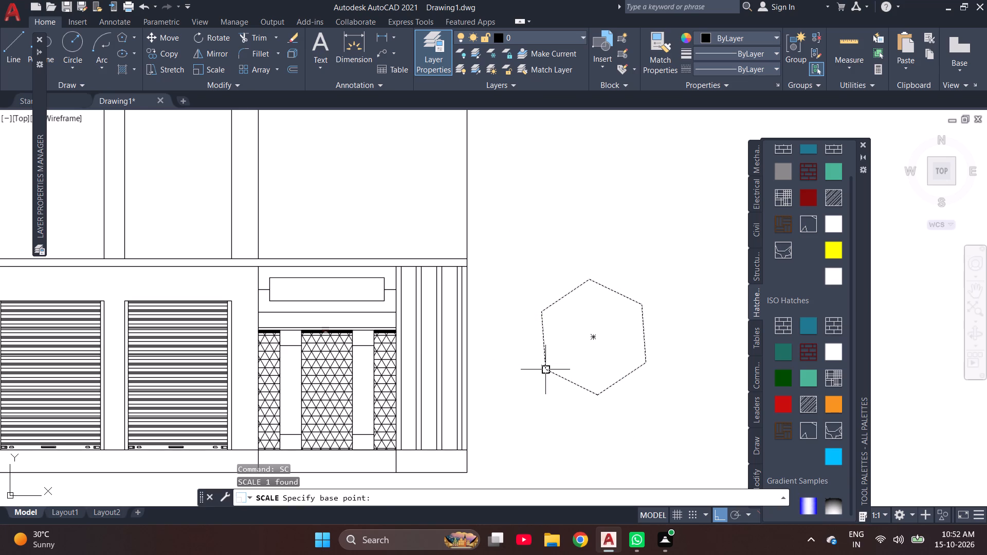
pyautogui.click(544, 367)
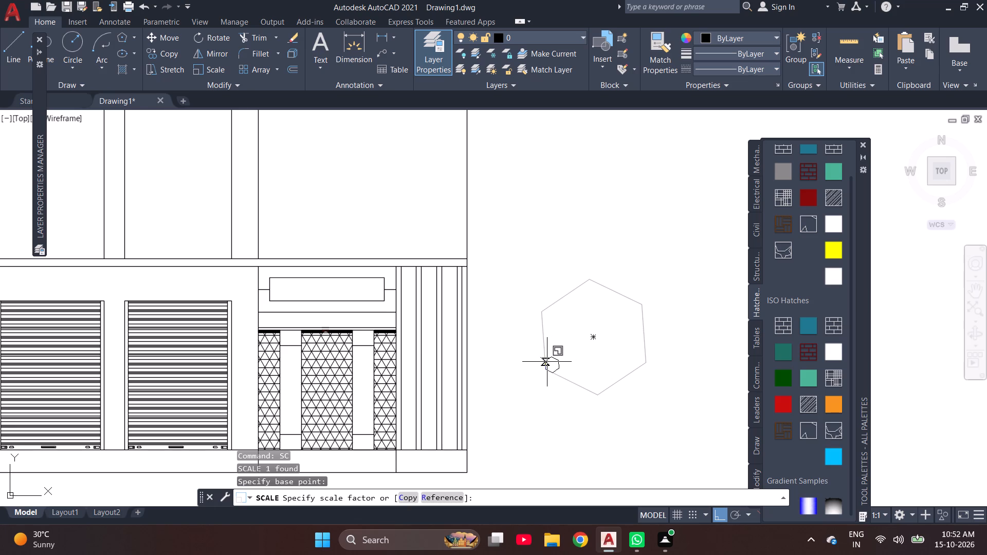
pyautogui.click(547, 362)
# Rotate the small hexagon about its centre by about 274 degrees.
pyautogui.click(584, 389)
pyautogui.click(519, 321)
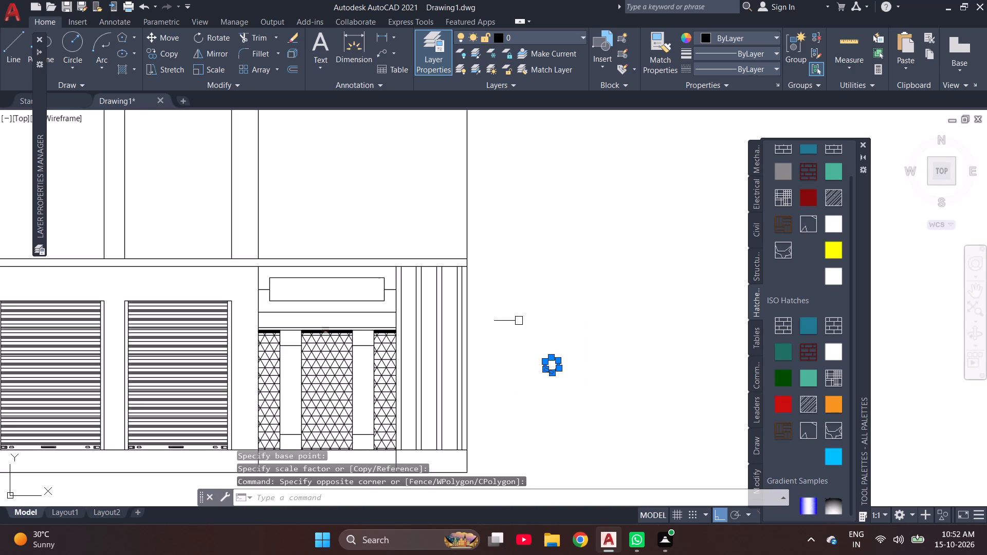
pyautogui.scroll(4, 566, 378)
pyautogui.write('RO')
pyautogui.press('Return')
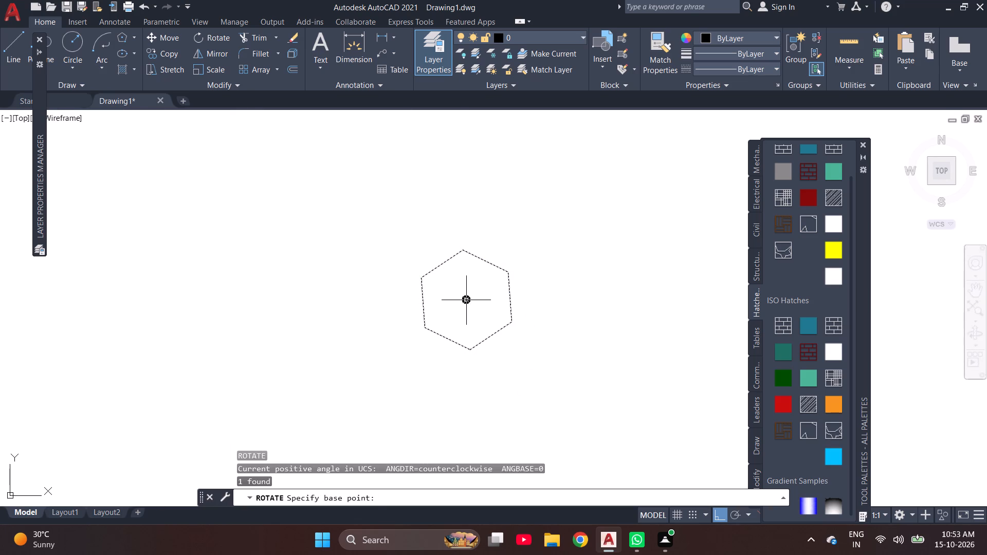
pyautogui.click(465, 298)
pyautogui.click(470, 354)
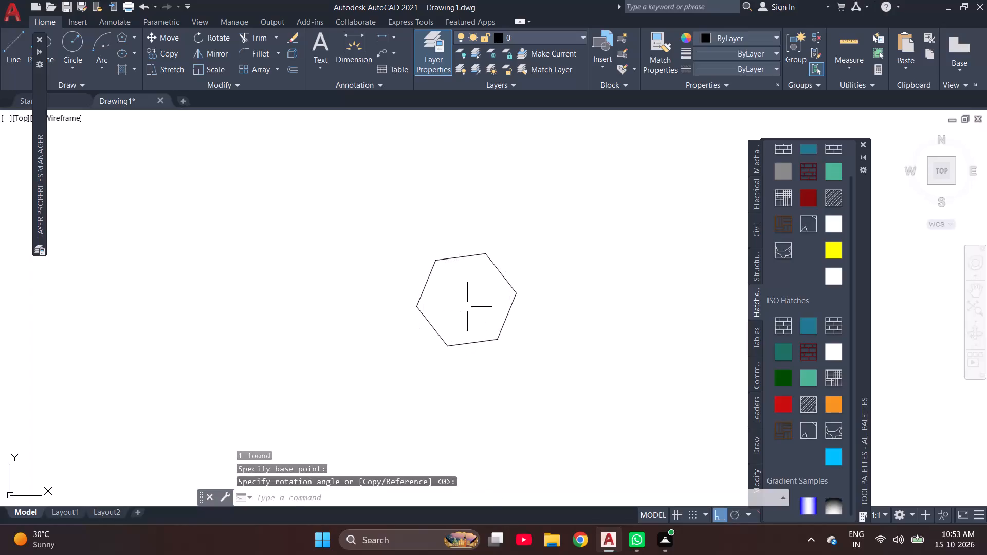
pyautogui.click(467, 307)
pyautogui.press('Escape')
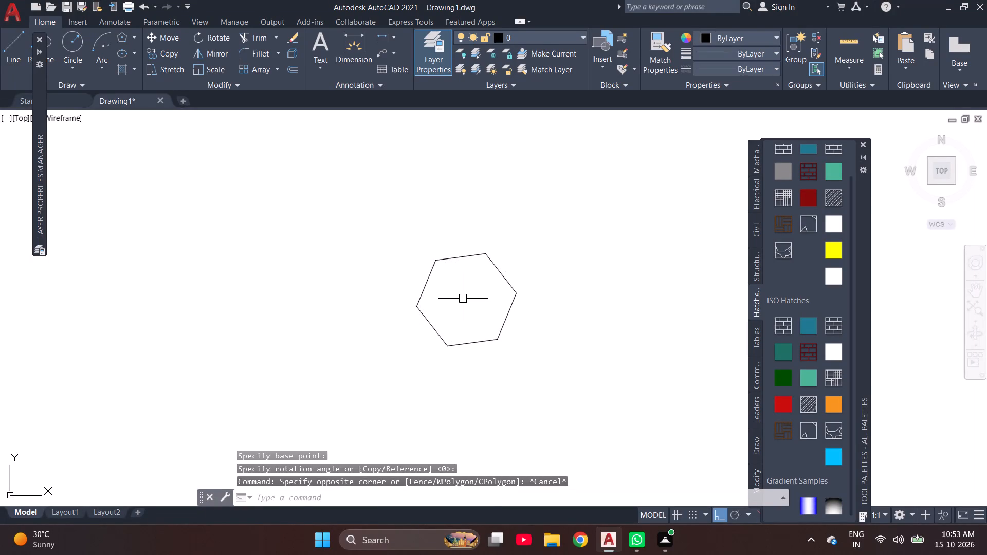
# Rotate the small hexagon about its centre by about 265 degrees freehand, with Ortho off.
pyautogui.click(522, 359)
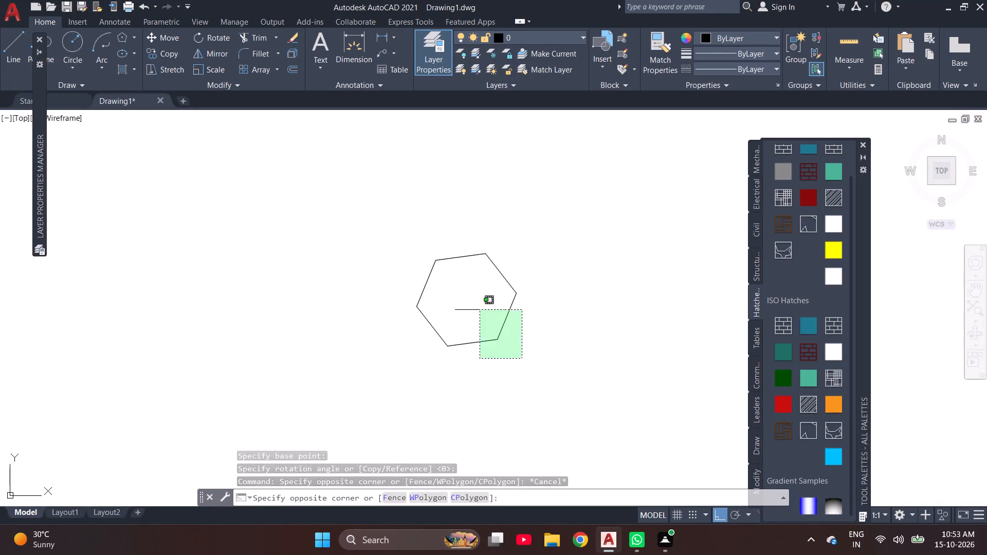
pyautogui.click(403, 227)
pyautogui.write('RO')
pyautogui.press('Return')
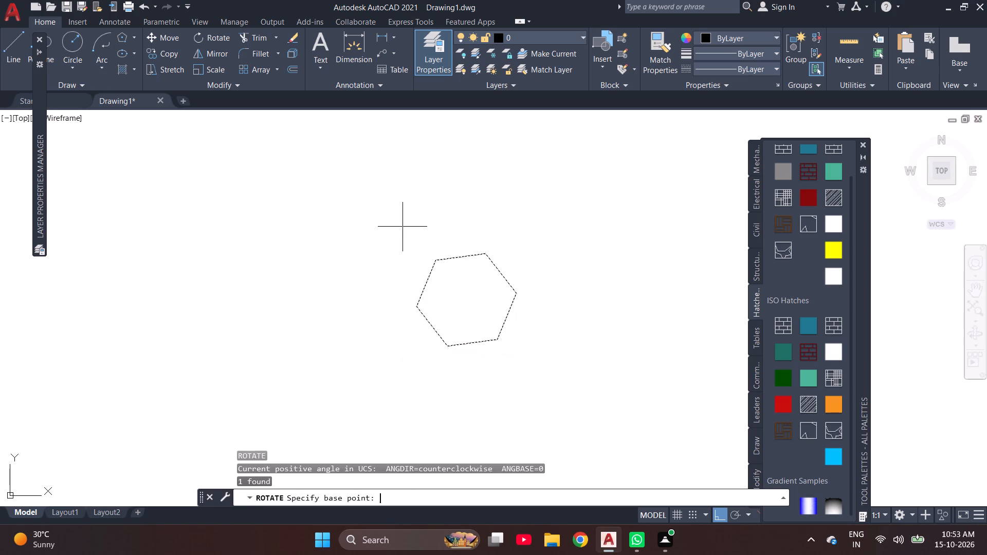
pyautogui.click(464, 298)
pyautogui.press('F8')
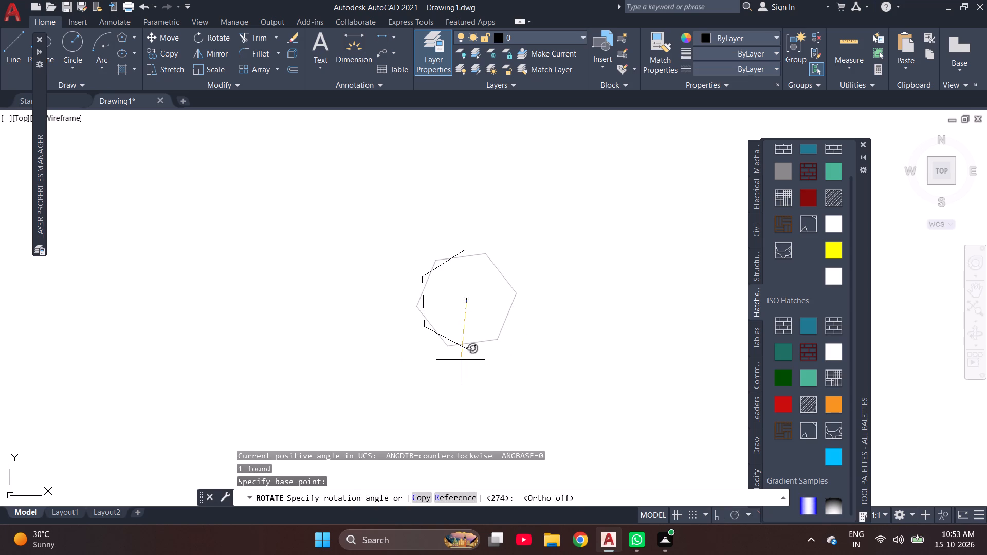
pyautogui.click(461, 360)
pyautogui.press('Escape')
pyautogui.press('Escape')
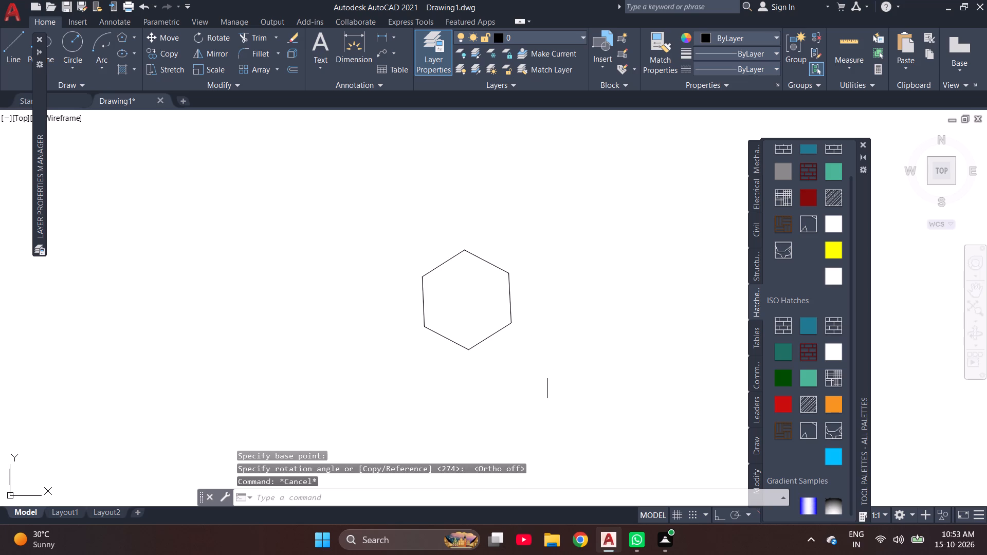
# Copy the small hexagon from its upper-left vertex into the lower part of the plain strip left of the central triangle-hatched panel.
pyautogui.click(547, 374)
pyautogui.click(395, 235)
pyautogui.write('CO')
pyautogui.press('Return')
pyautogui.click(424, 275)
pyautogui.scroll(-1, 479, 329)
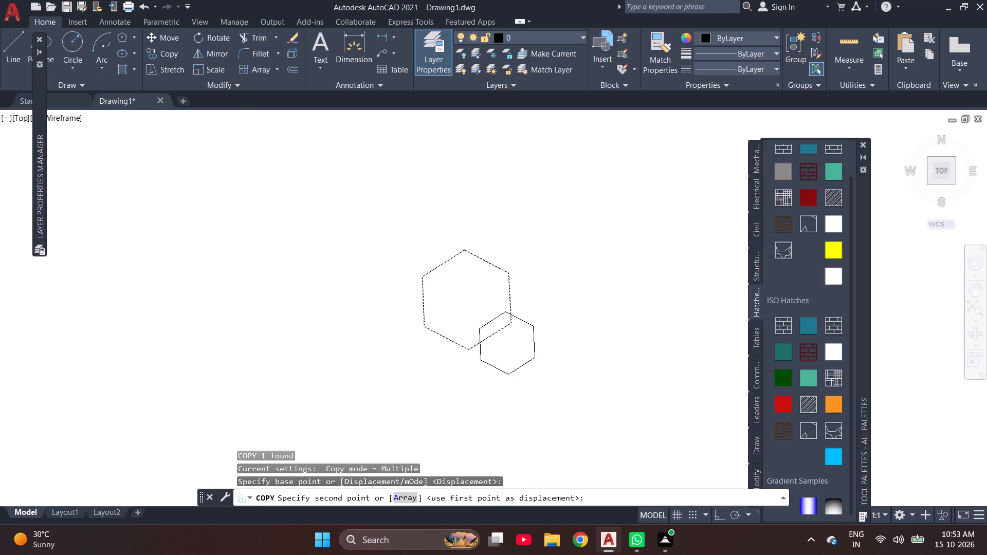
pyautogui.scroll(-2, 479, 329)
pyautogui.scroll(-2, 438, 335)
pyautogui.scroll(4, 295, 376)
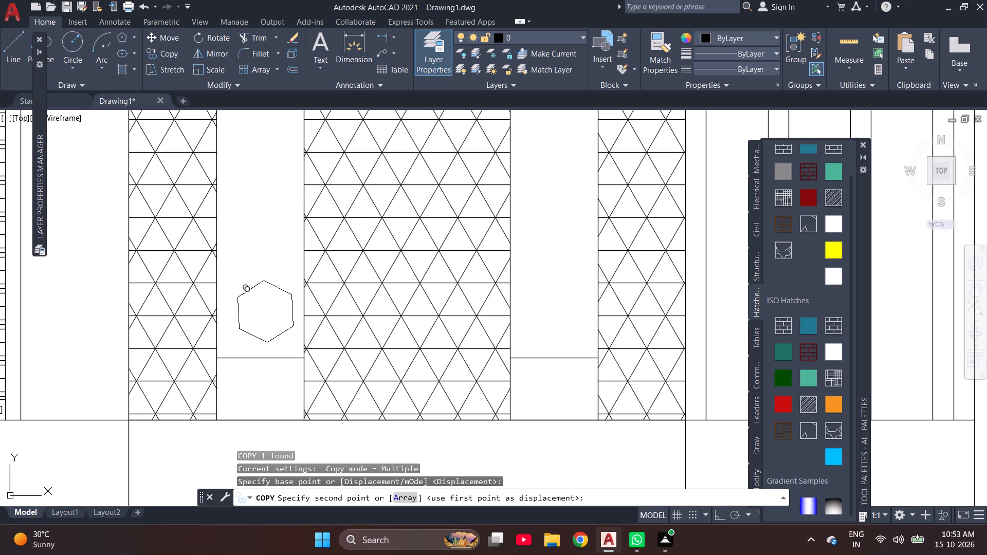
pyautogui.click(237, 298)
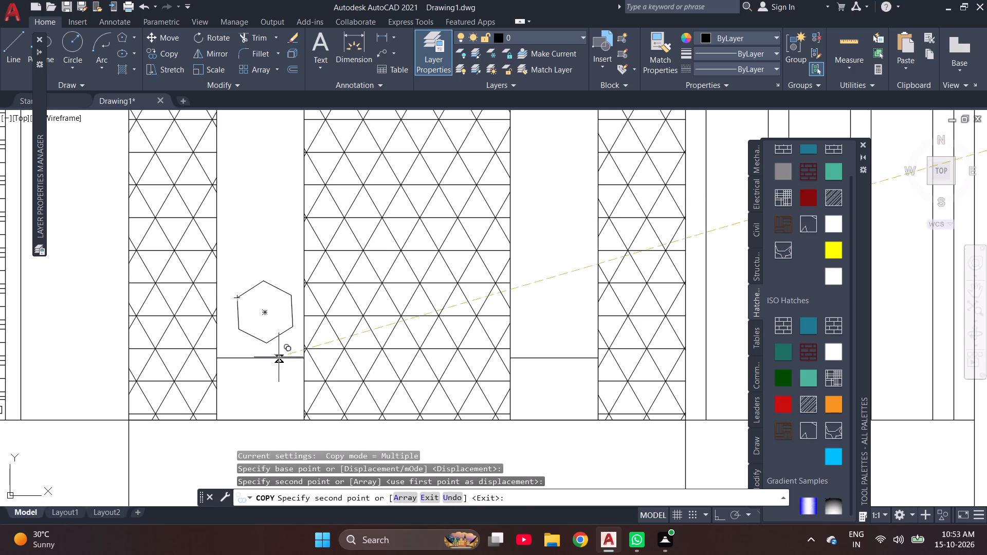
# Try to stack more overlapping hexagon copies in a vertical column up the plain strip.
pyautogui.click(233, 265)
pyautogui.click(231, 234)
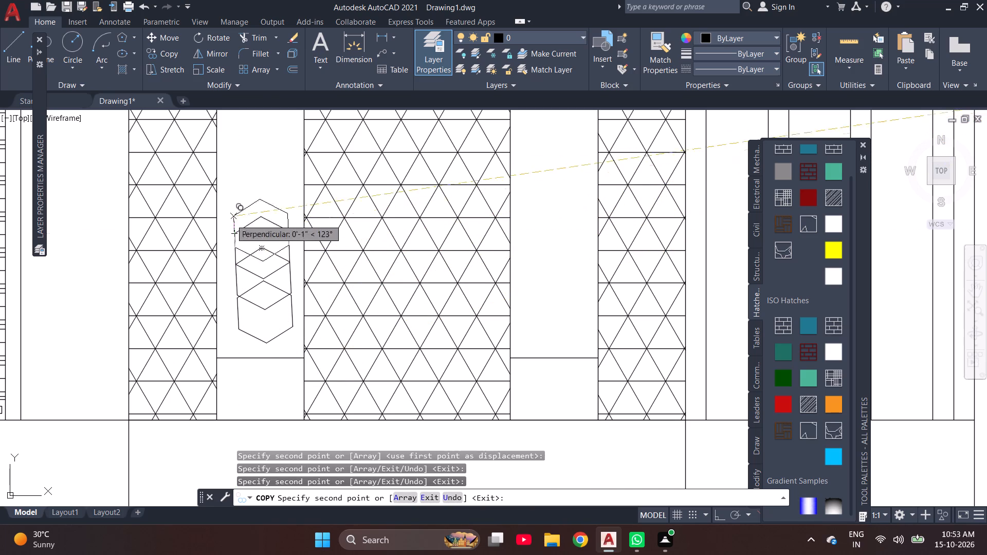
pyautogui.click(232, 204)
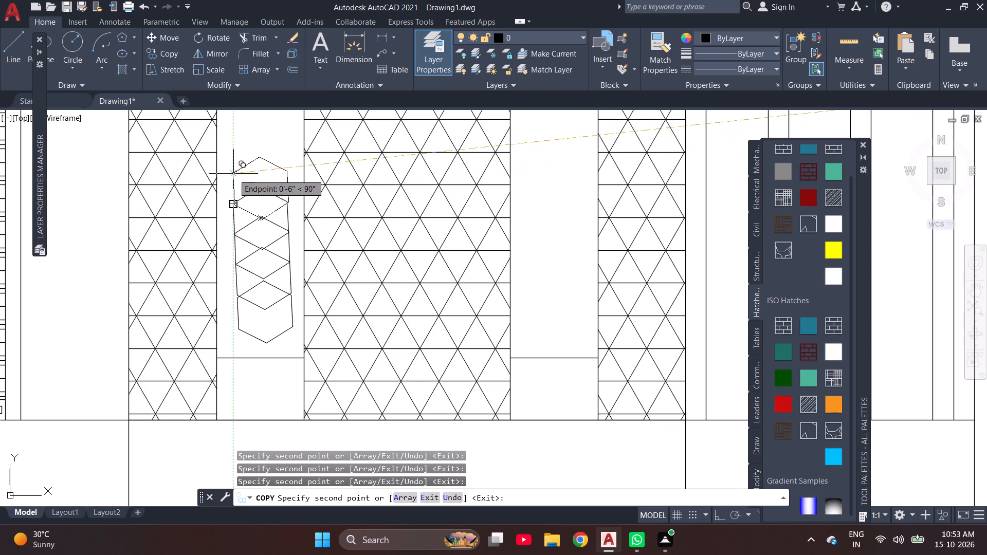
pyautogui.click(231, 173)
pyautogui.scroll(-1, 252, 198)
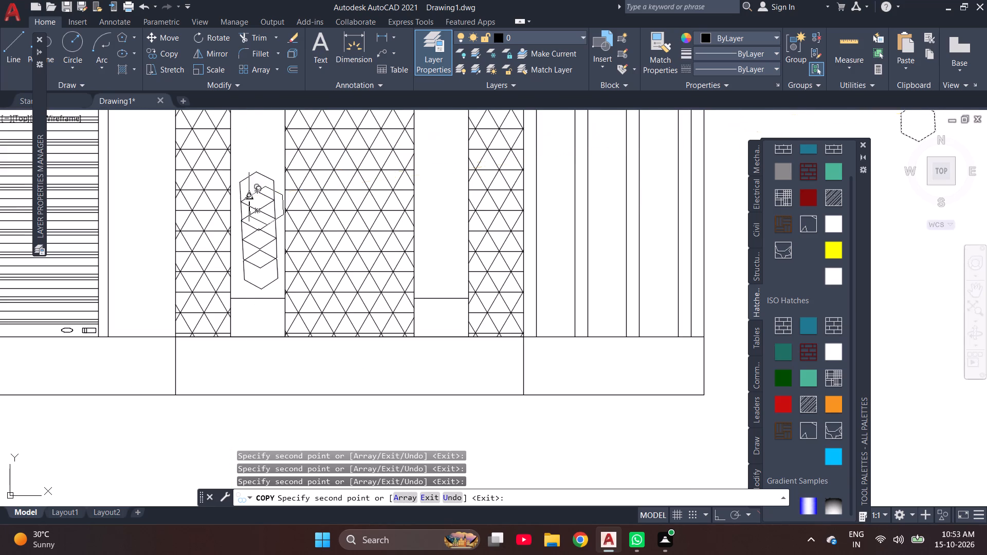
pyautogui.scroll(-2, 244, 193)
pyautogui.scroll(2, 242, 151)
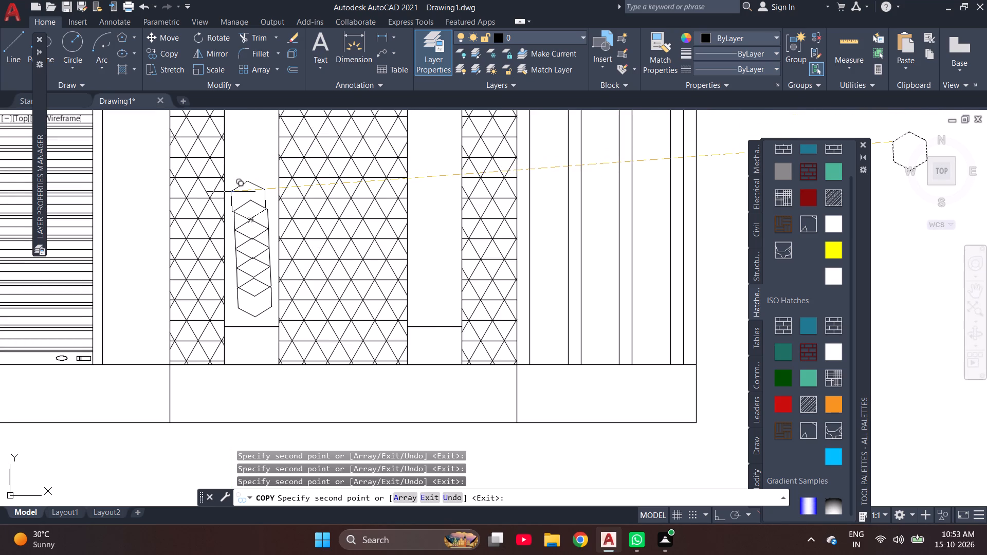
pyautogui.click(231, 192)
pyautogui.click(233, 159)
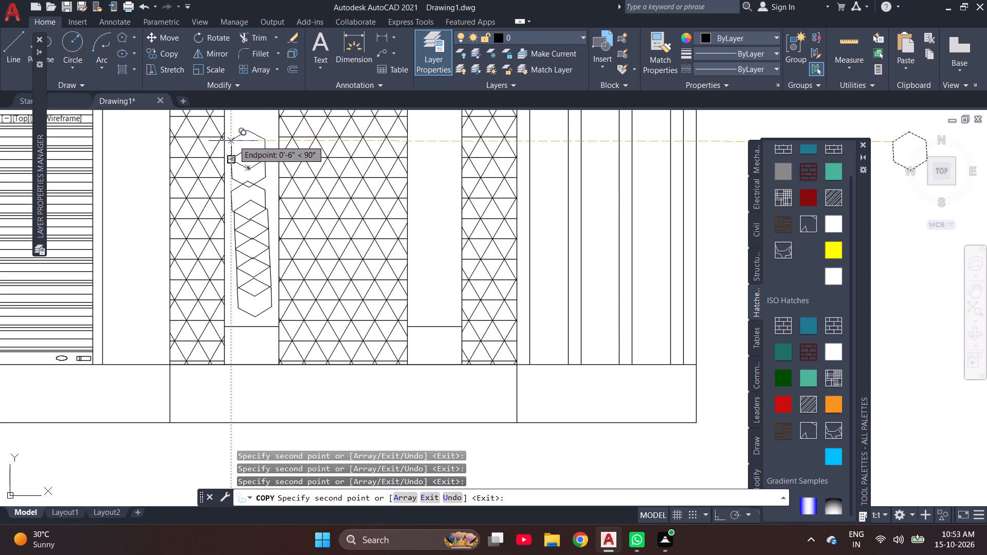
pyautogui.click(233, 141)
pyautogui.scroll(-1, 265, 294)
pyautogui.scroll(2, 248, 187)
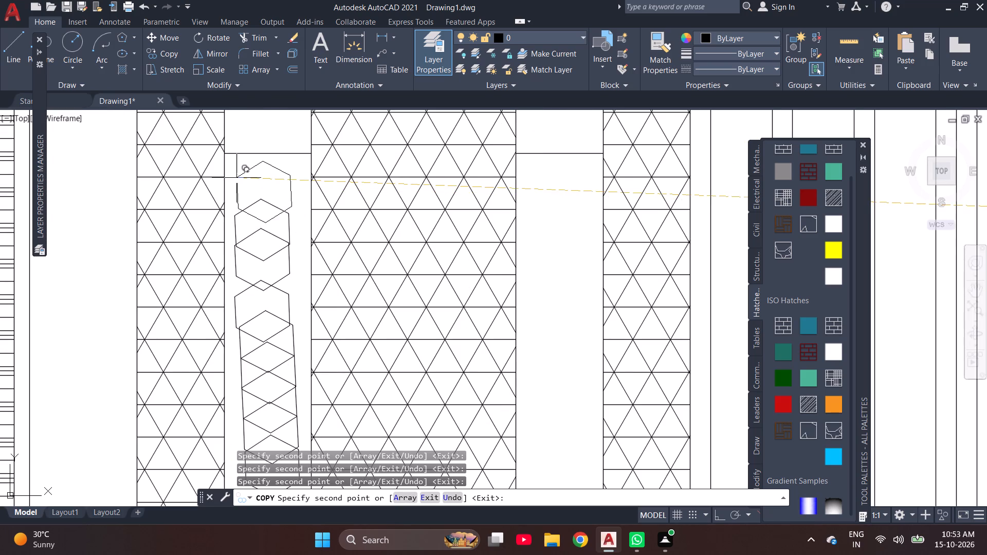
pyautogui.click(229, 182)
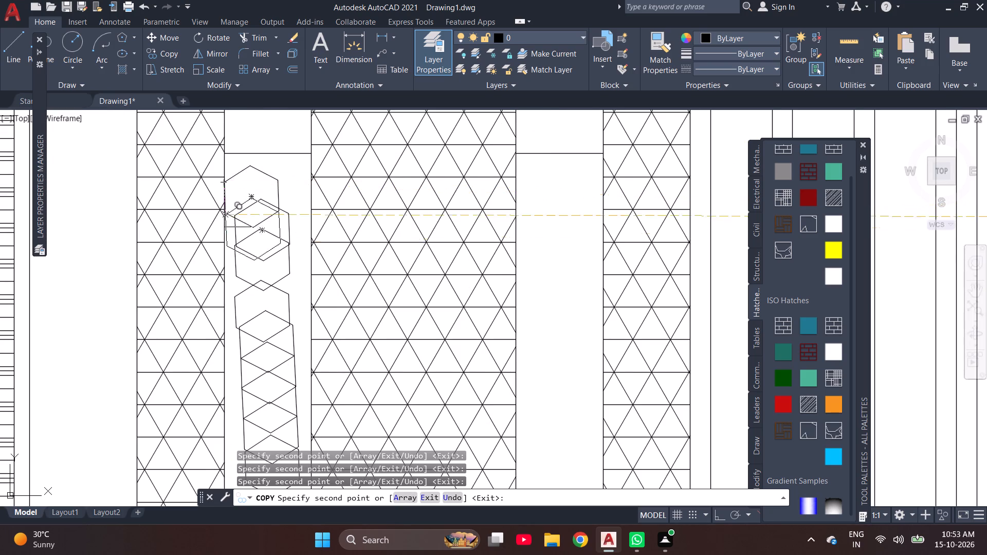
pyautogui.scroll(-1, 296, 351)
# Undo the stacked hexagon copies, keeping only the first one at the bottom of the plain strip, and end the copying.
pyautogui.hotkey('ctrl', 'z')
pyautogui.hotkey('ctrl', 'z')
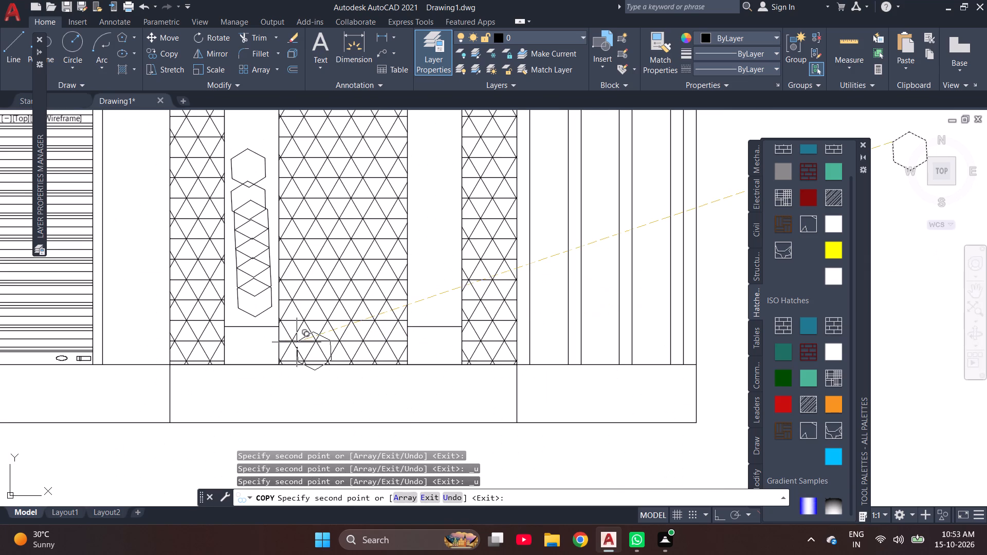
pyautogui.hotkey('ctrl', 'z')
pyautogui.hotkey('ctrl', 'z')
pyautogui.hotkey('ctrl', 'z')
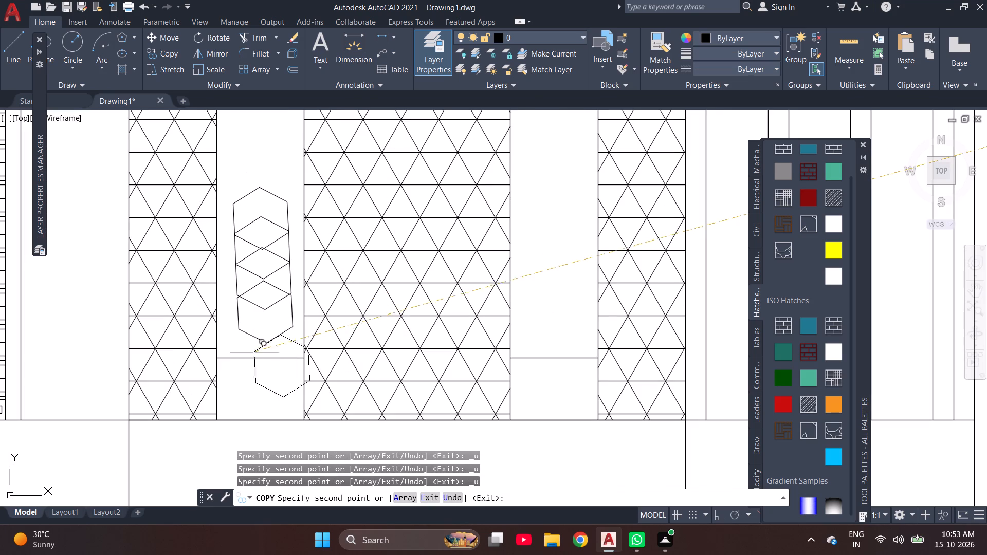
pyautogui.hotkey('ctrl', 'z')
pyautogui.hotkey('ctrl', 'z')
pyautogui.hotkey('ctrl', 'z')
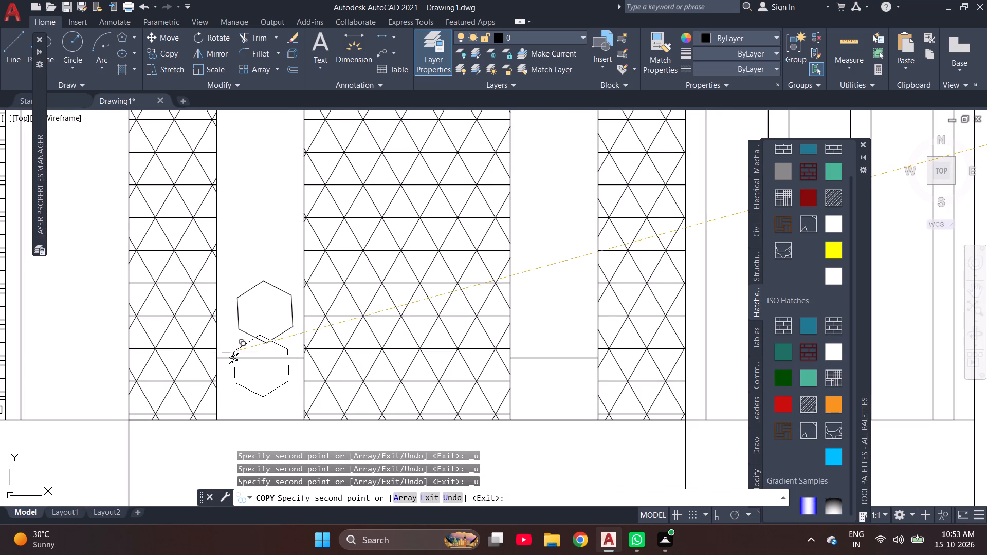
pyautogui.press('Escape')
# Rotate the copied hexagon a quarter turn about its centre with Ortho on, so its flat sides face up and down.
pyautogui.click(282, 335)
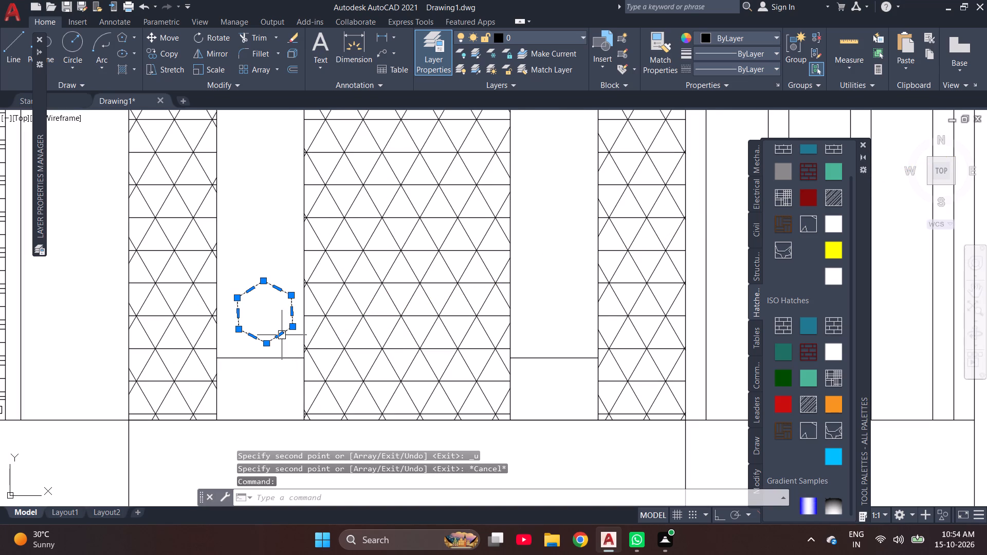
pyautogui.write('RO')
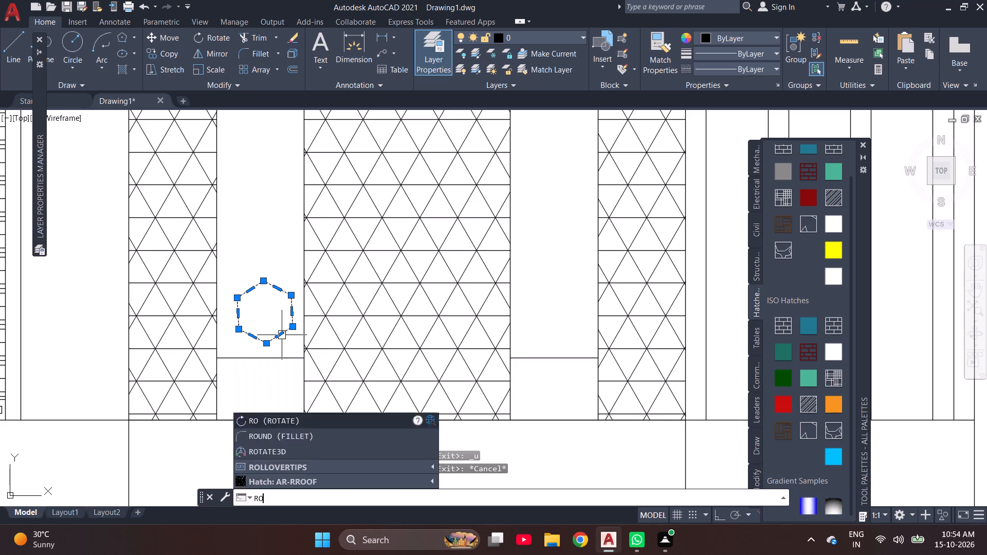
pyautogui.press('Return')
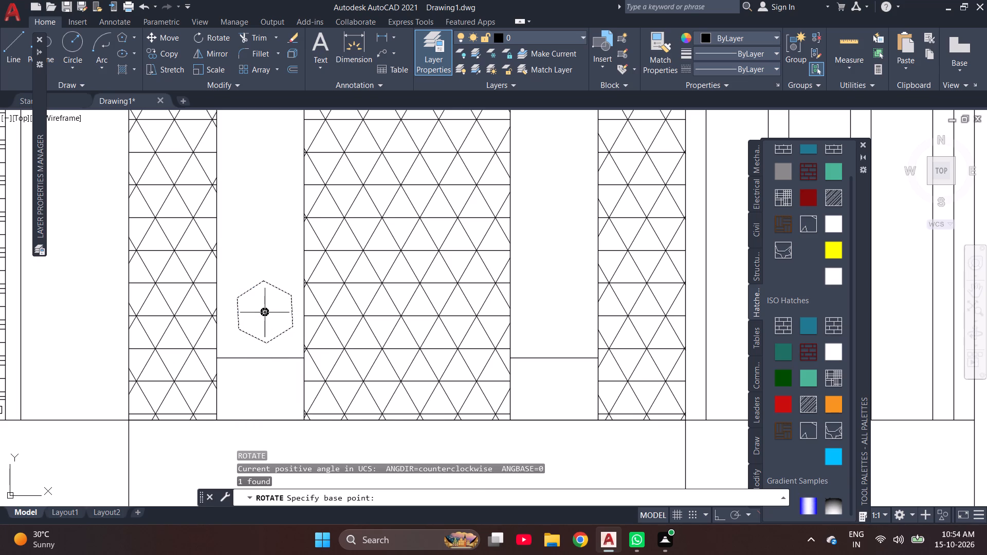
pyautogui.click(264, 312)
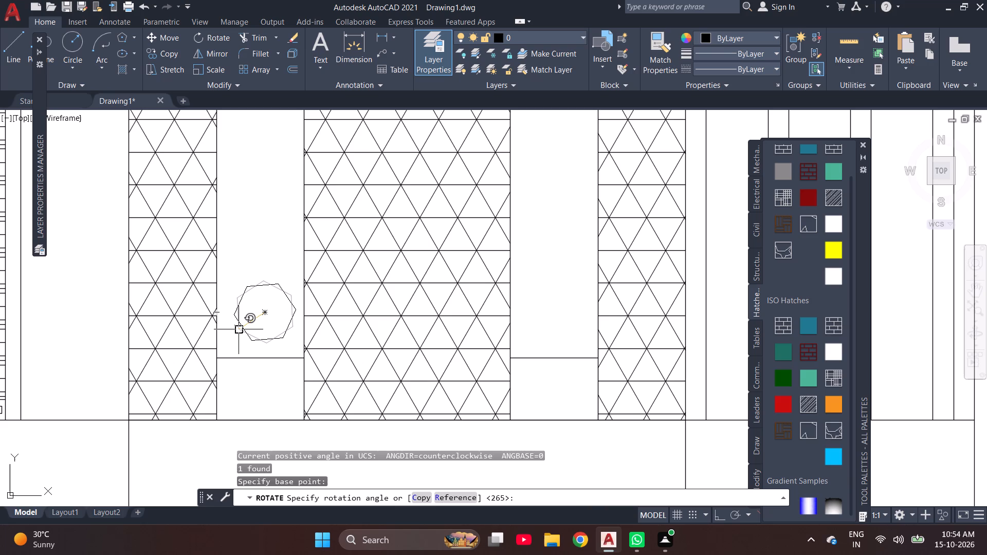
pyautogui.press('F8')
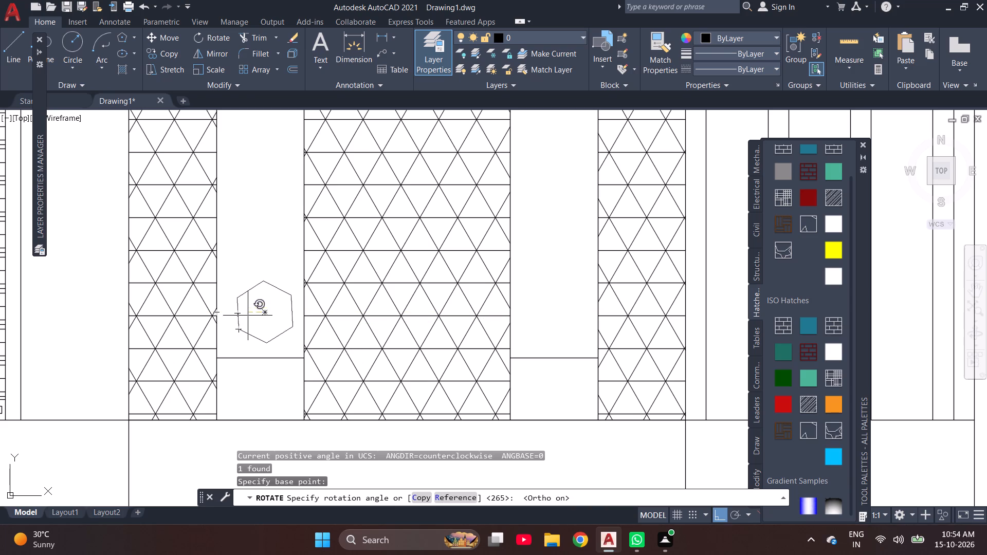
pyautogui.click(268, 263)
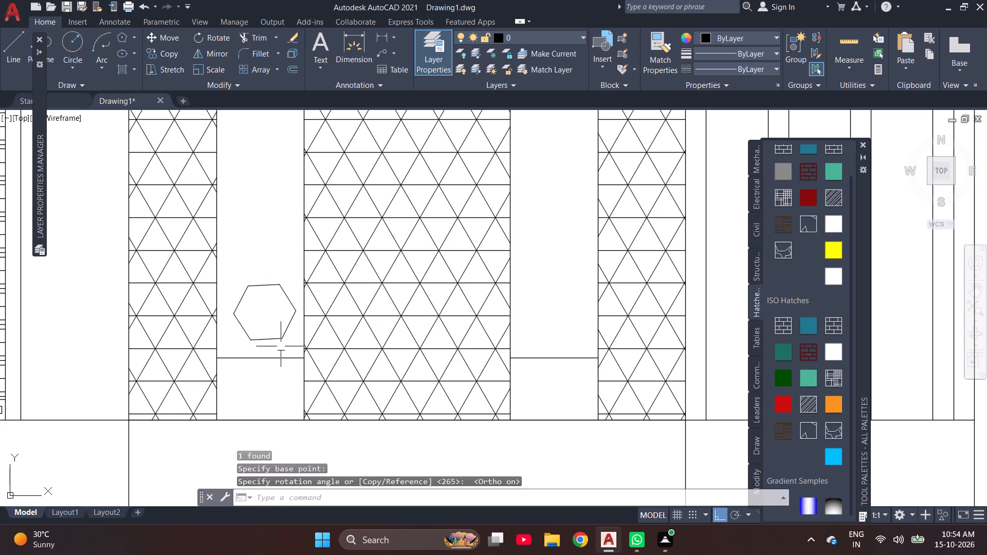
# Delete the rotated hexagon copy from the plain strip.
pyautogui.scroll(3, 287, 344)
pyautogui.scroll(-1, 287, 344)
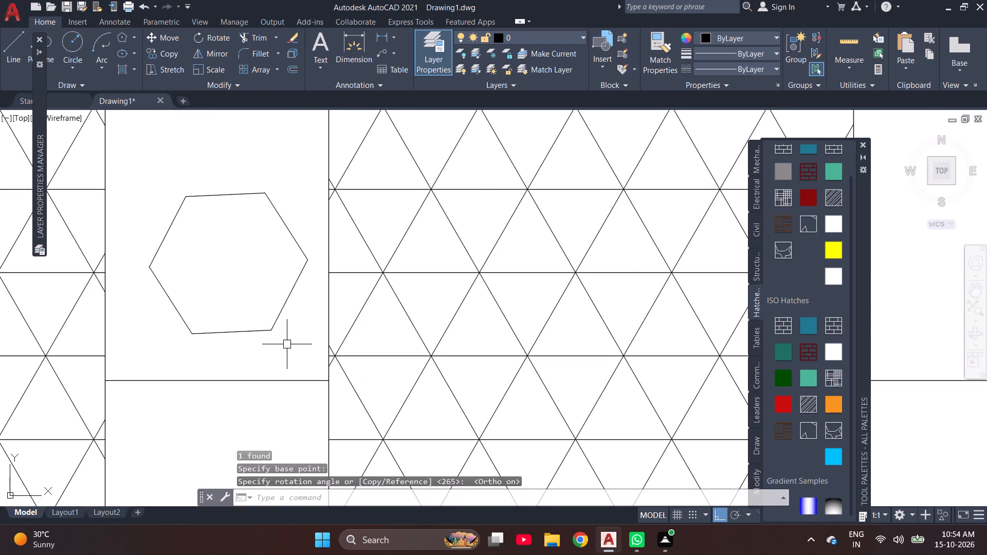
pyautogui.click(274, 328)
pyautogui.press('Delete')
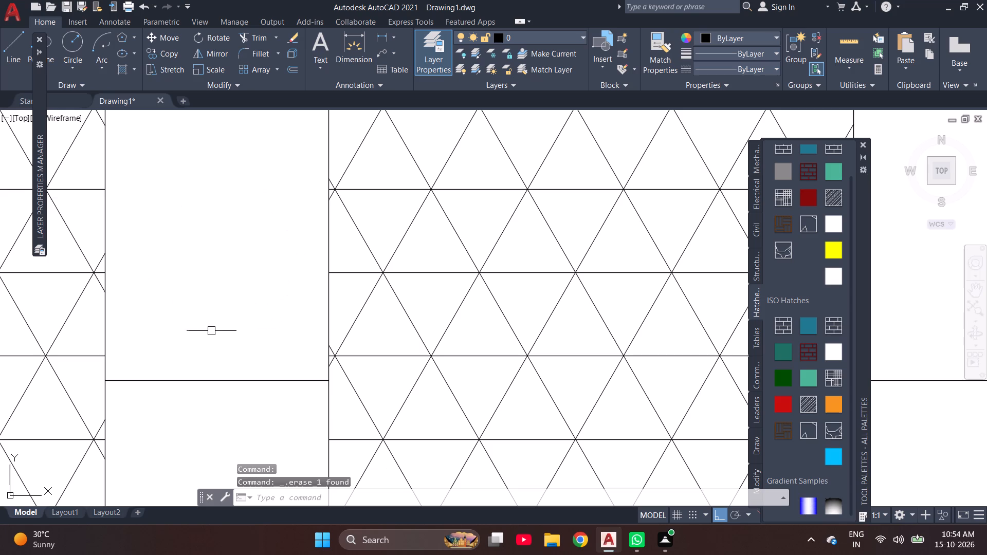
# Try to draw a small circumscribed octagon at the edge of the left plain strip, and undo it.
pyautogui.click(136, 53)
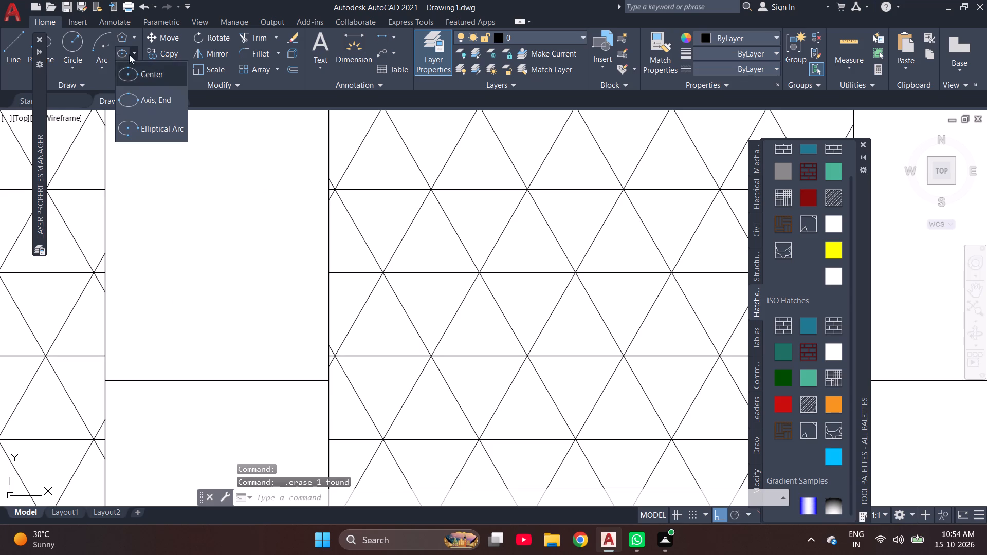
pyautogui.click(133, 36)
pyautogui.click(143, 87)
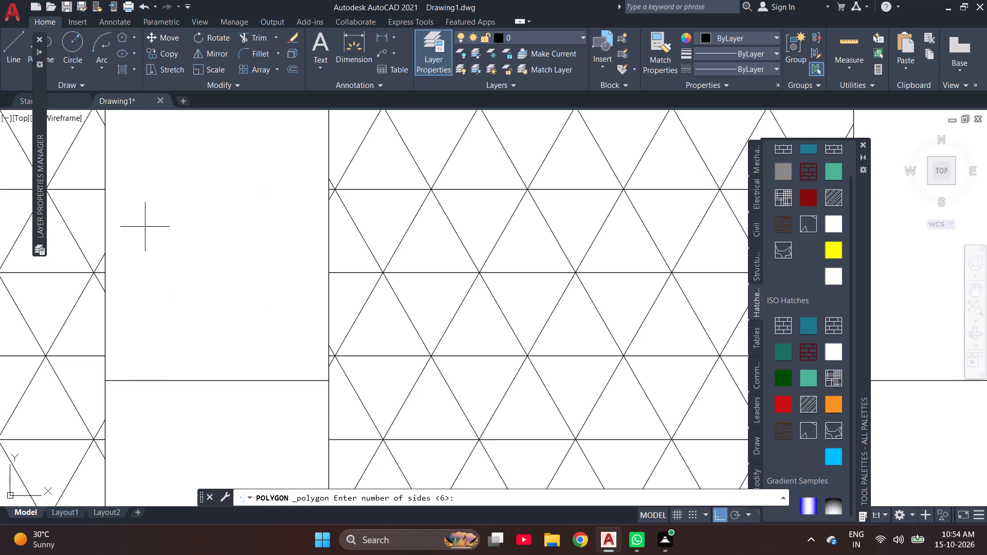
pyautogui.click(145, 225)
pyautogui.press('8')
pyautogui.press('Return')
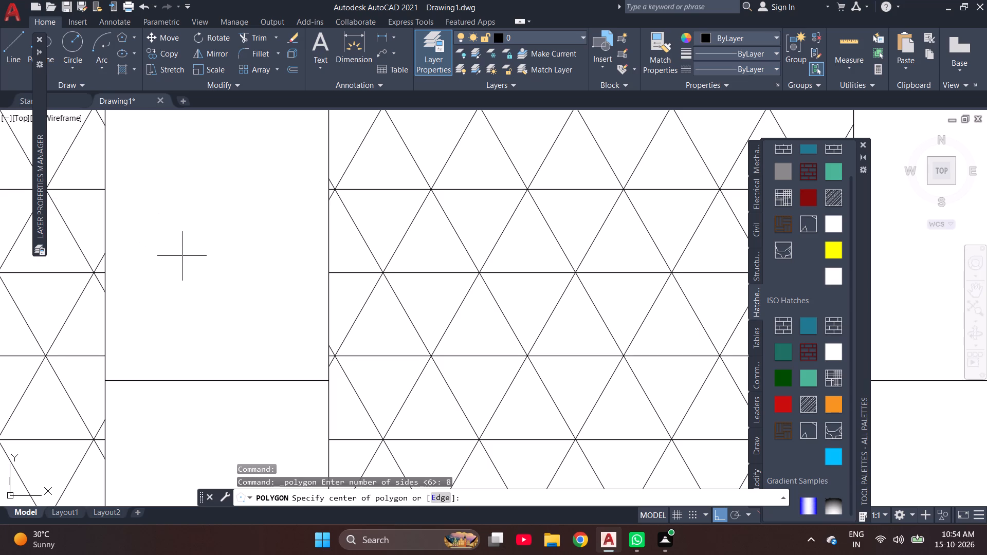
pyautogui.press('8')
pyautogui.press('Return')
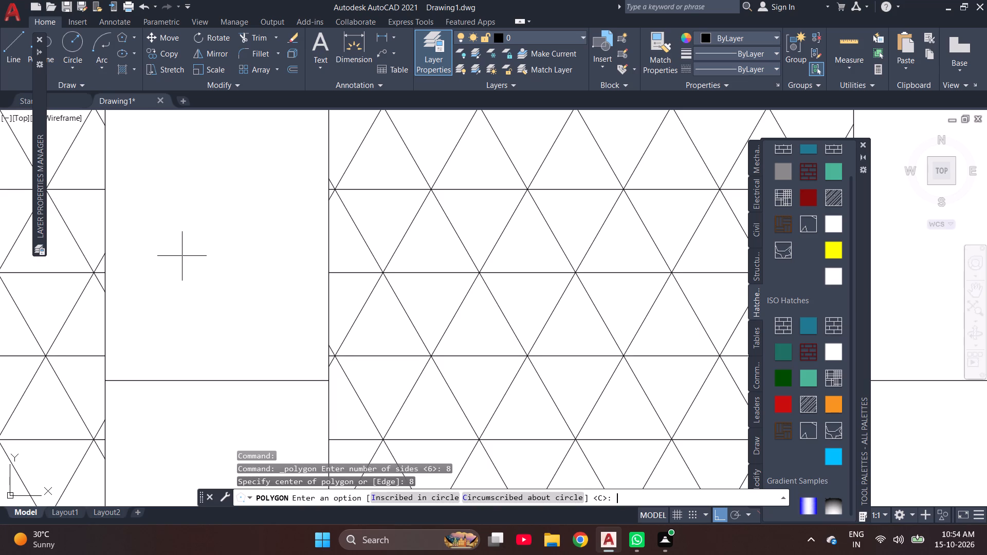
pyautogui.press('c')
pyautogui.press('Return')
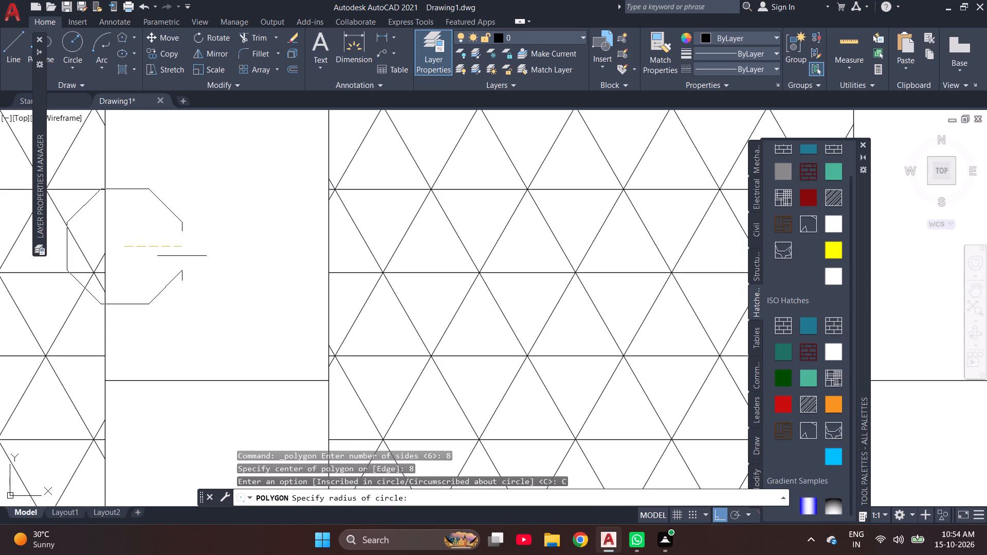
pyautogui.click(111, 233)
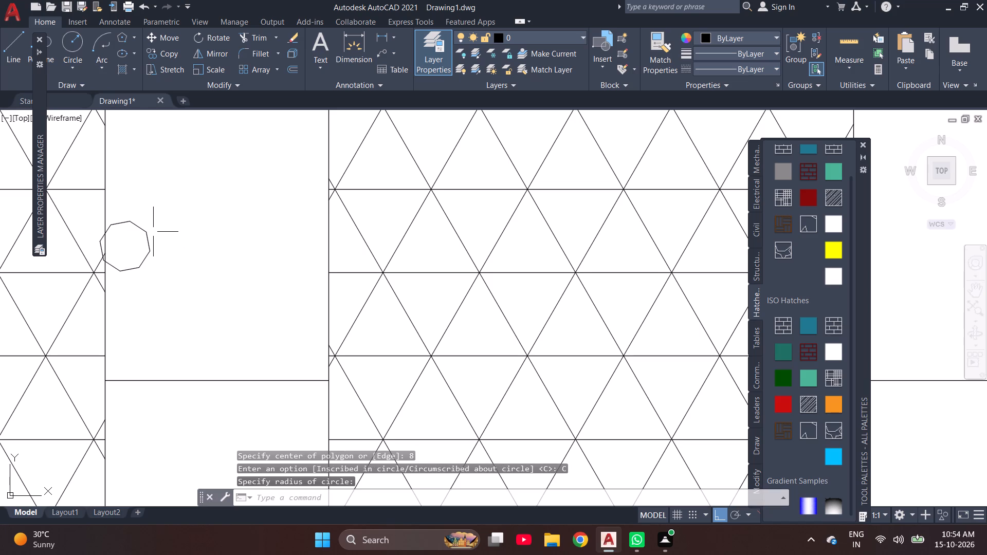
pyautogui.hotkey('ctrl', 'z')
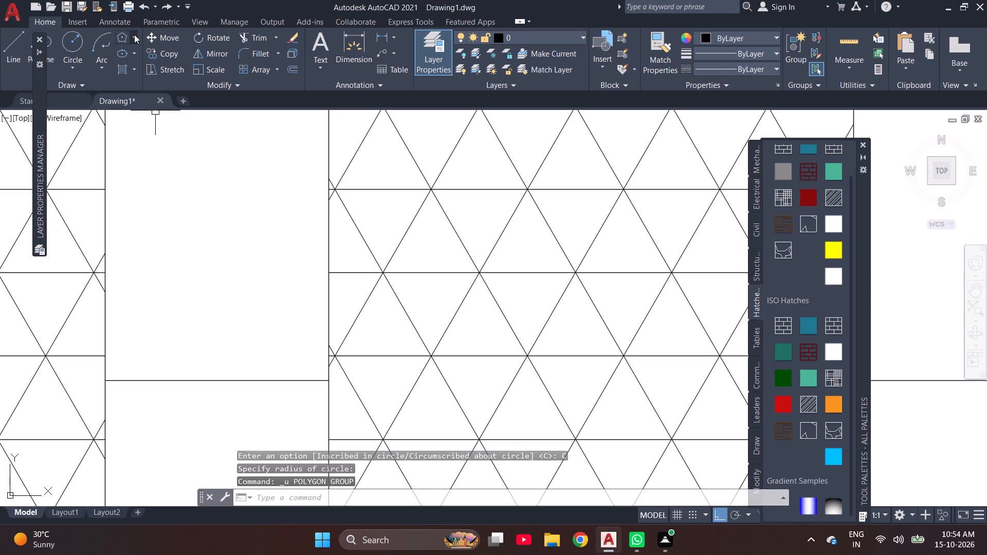
# Draw an 8-sided polygon circumscribed about a circle of about 4" radius near the bottom of the left plain strip, with Ortho on.
pyautogui.click(128, 38)
pyautogui.click(132, 40)
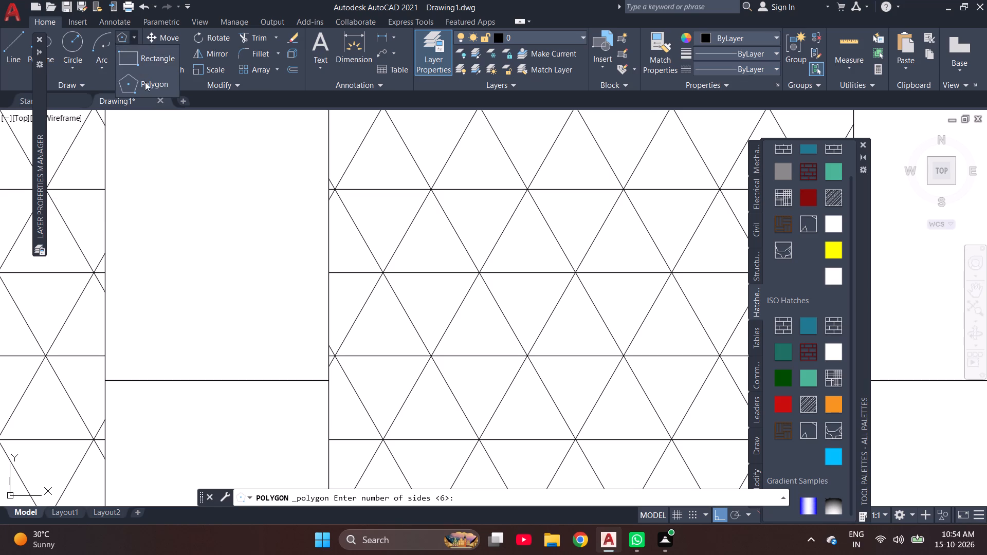
pyautogui.click(145, 82)
pyautogui.click(211, 254)
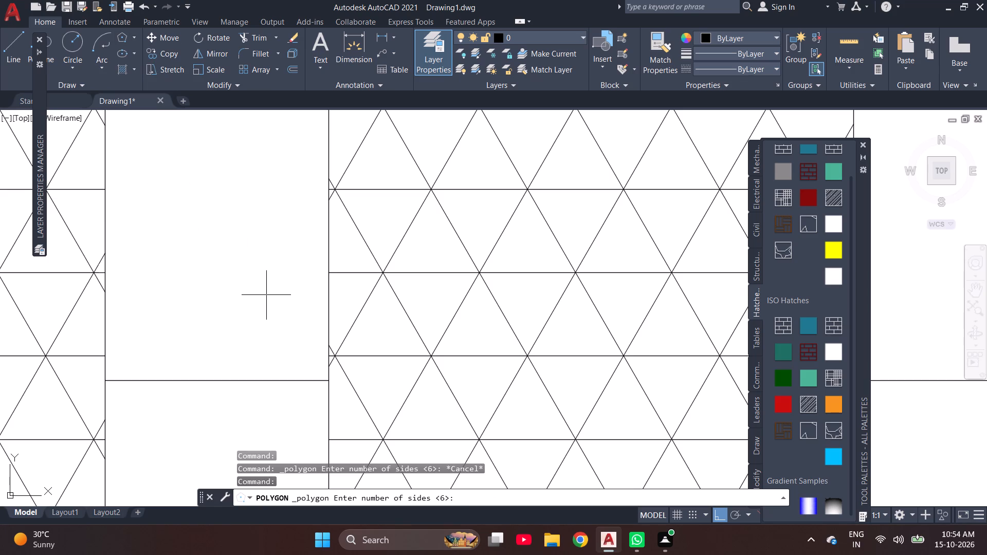
pyautogui.press('8')
pyautogui.press('Return')
pyautogui.press('8')
pyautogui.press('Return')
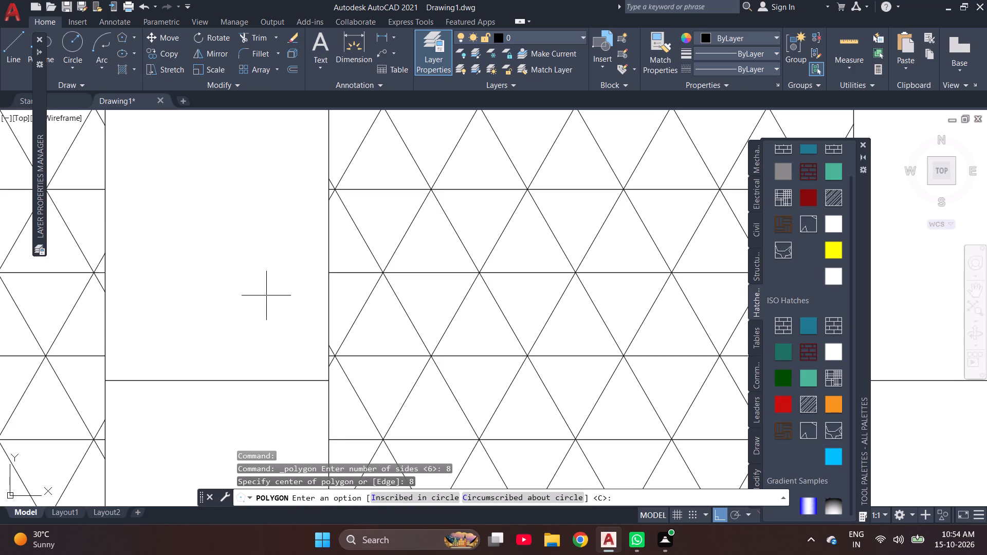
pyautogui.press('c')
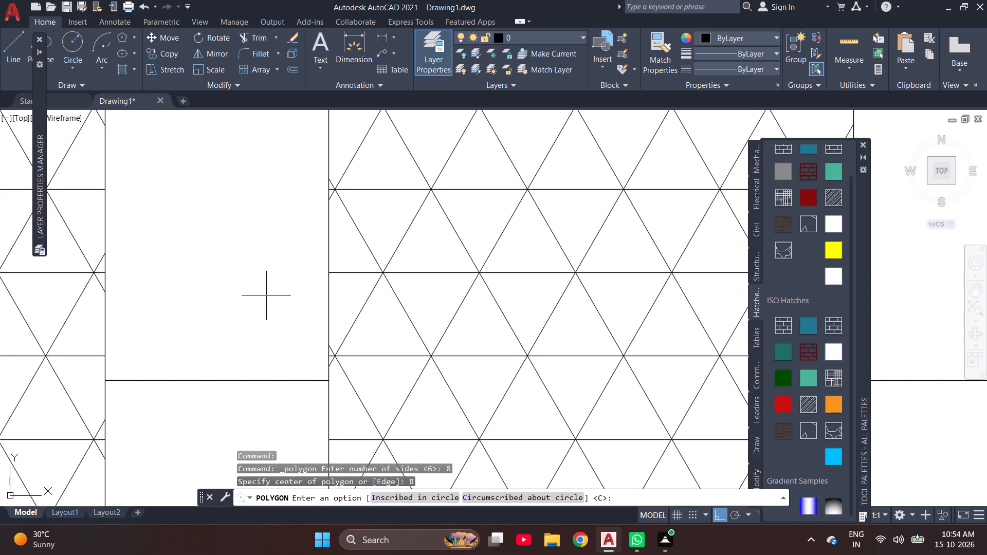
pyautogui.press('Return')
pyautogui.click(266, 295)
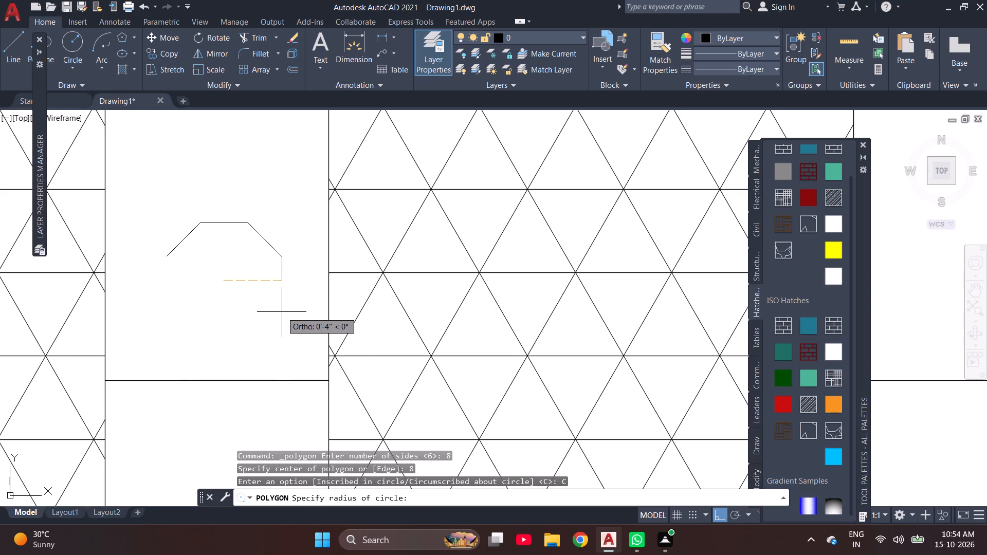
pyautogui.press('F9')
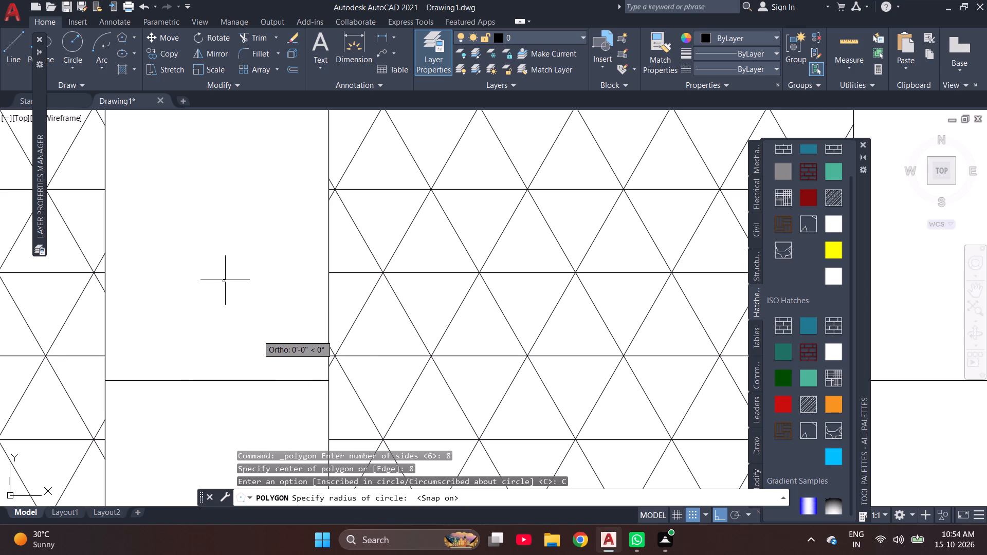
pyautogui.press('F9')
pyautogui.press('F8')
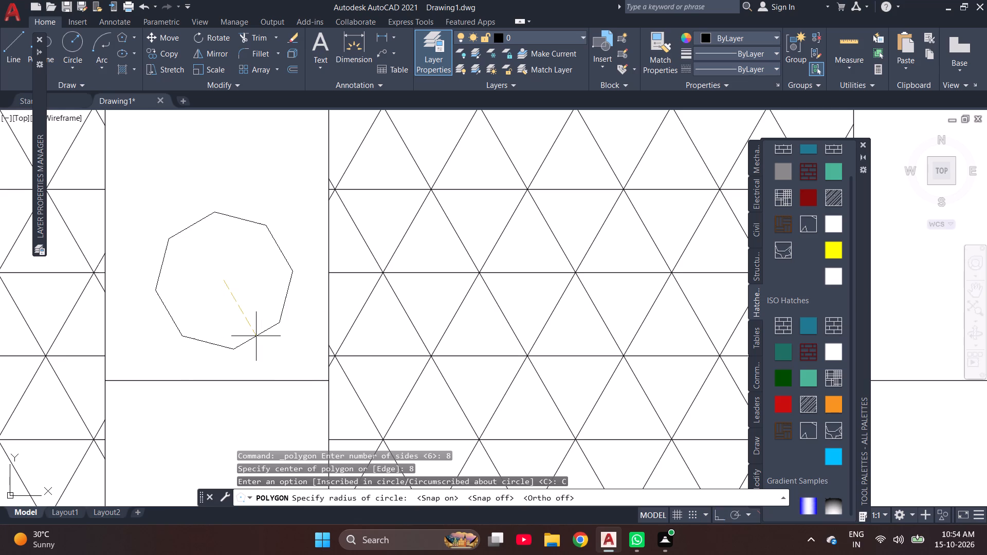
pyautogui.press('F8')
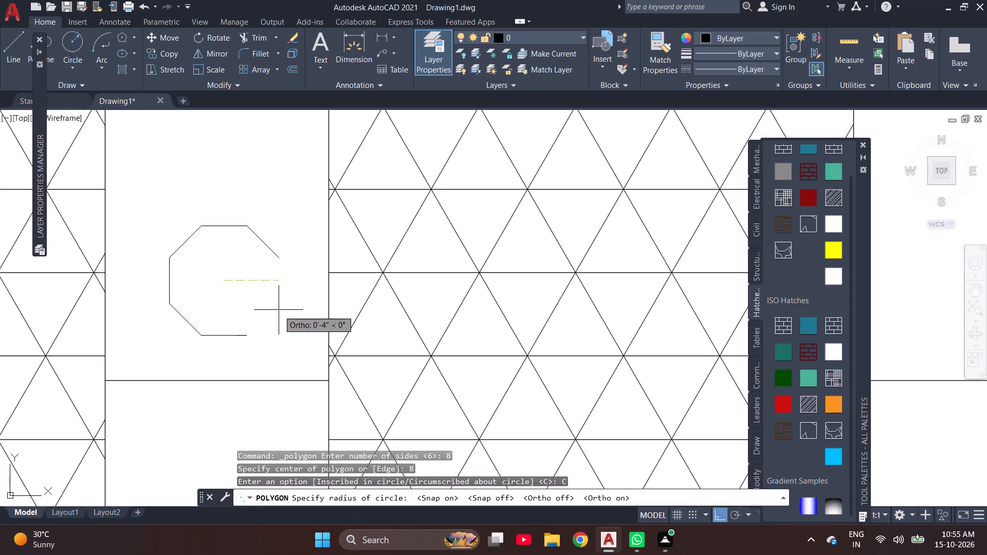
pyautogui.click(281, 306)
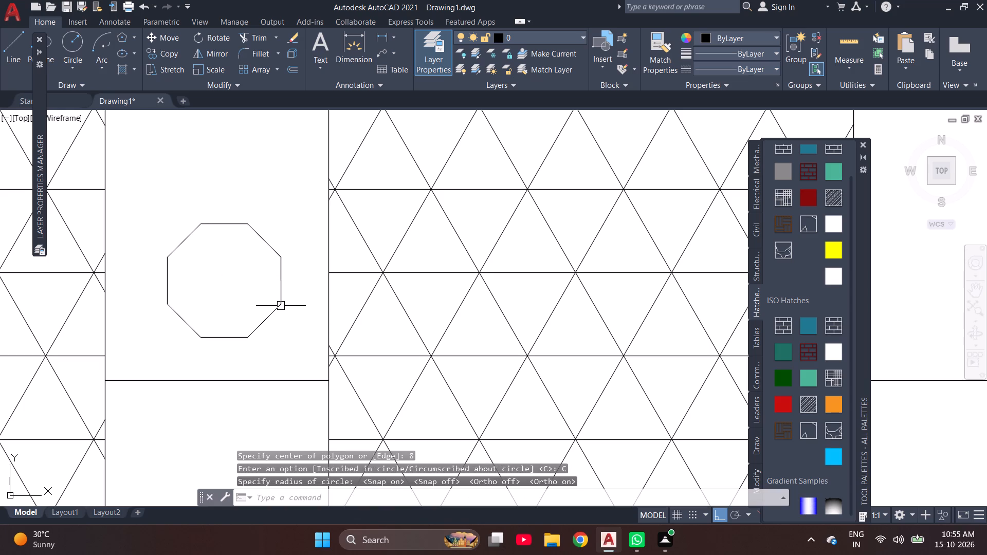
# Start copying the octagon from its centre, undoing the off-axis copy placed just above it.
pyautogui.scroll(-2, 289, 346)
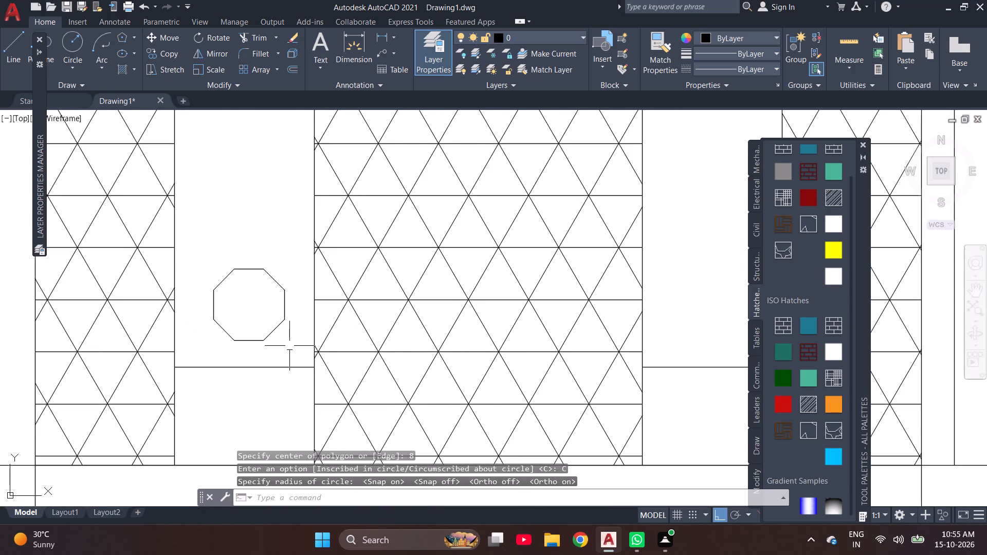
pyautogui.scroll(-1, 292, 347)
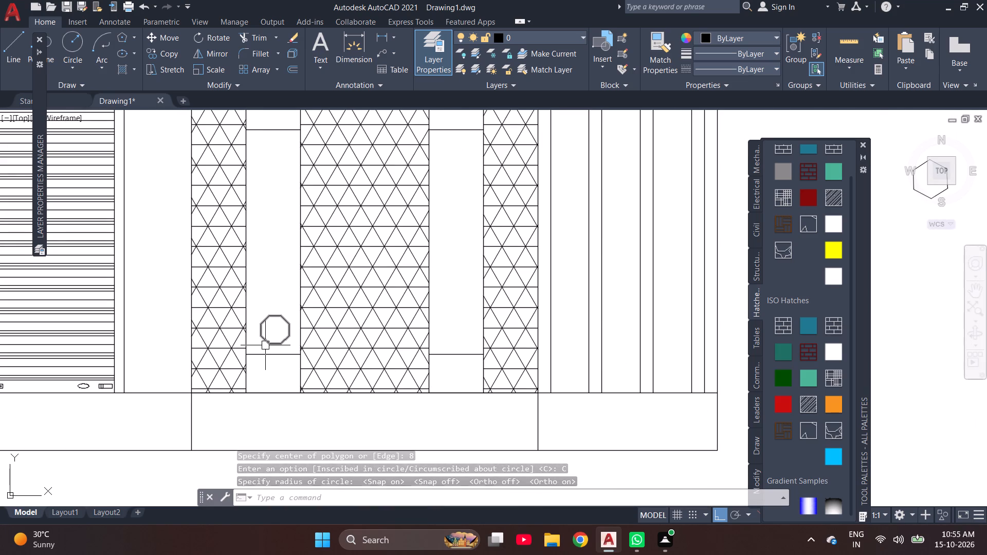
pyautogui.scroll(2, 280, 345)
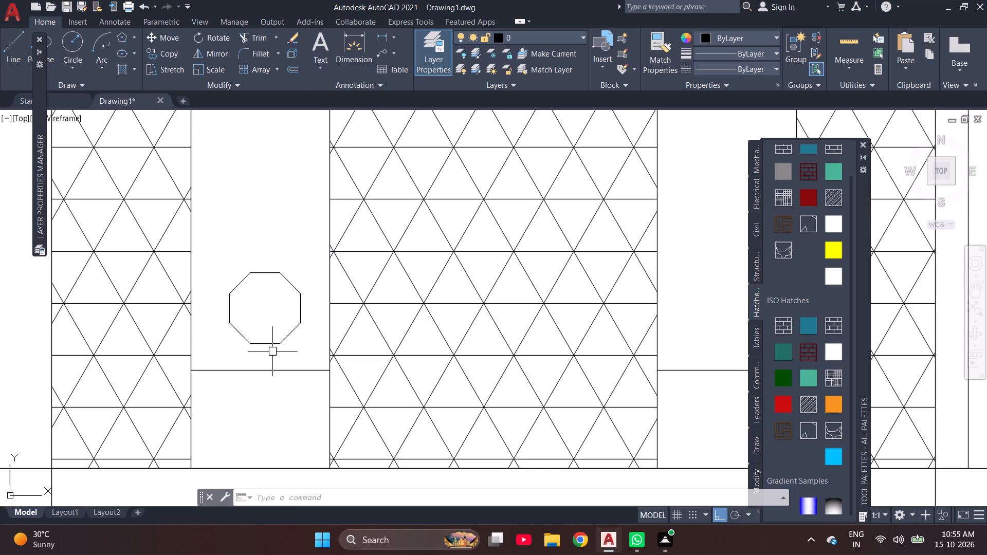
pyautogui.click(301, 355)
pyautogui.click(225, 248)
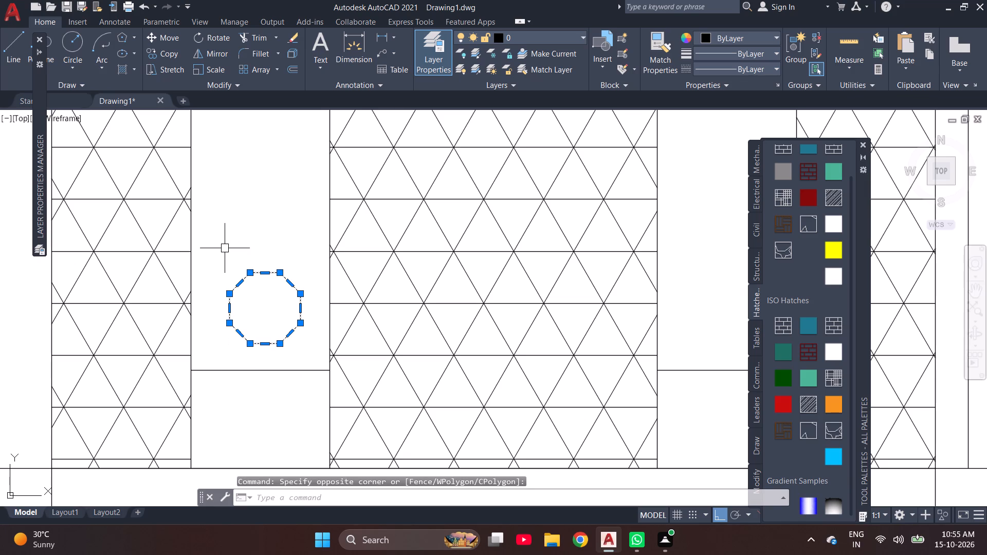
pyautogui.press('c')
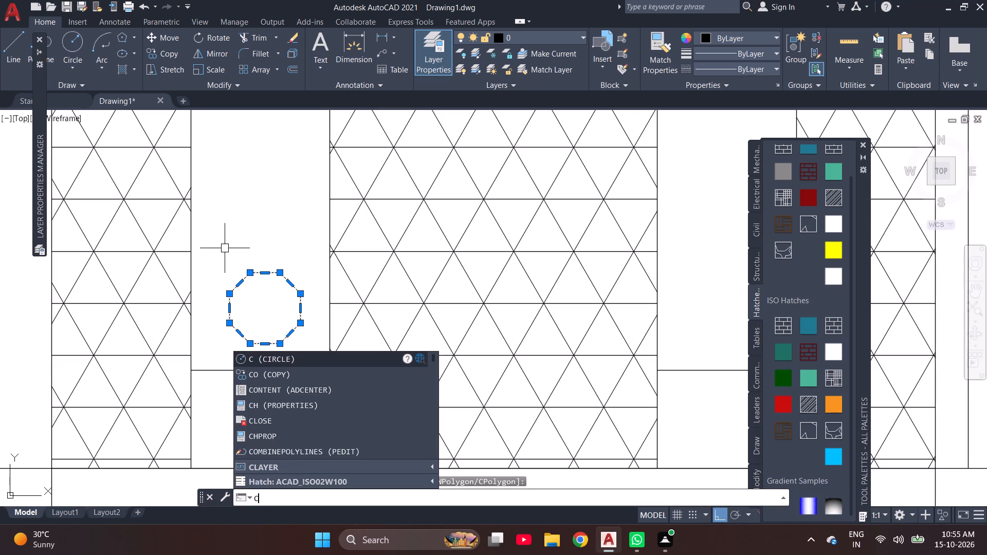
pyautogui.press('o')
pyautogui.press('Return')
pyautogui.click(266, 307)
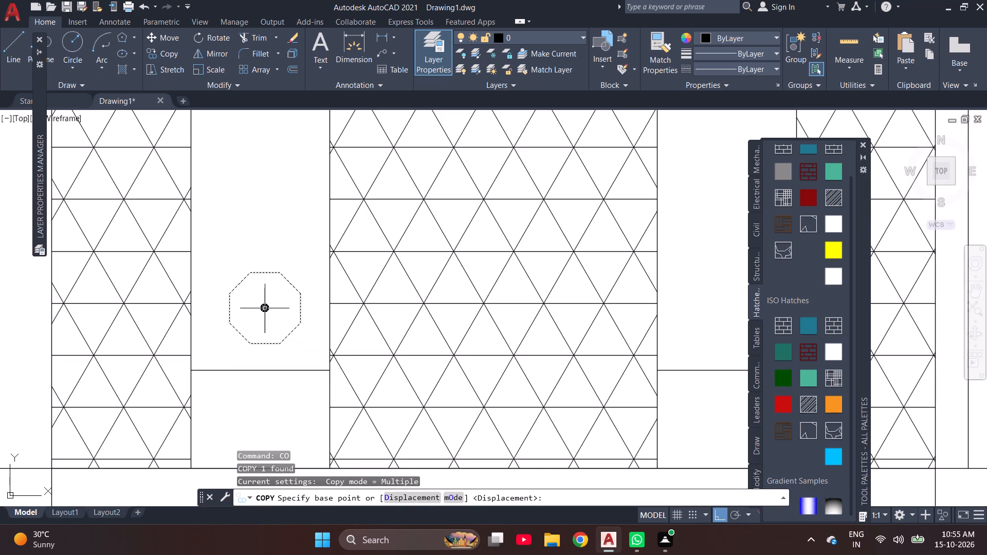
pyautogui.click(257, 269)
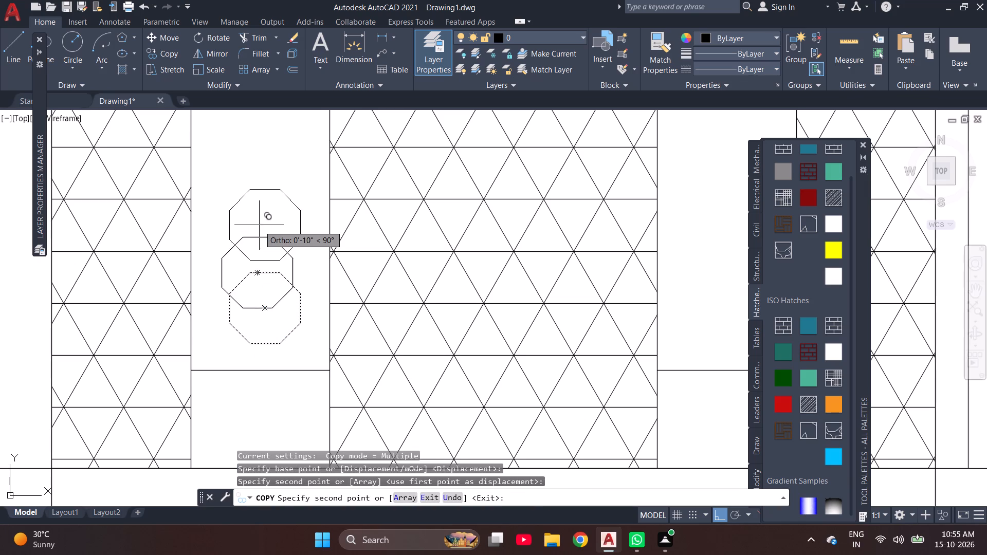
pyautogui.hotkey('ctrl', 'z')
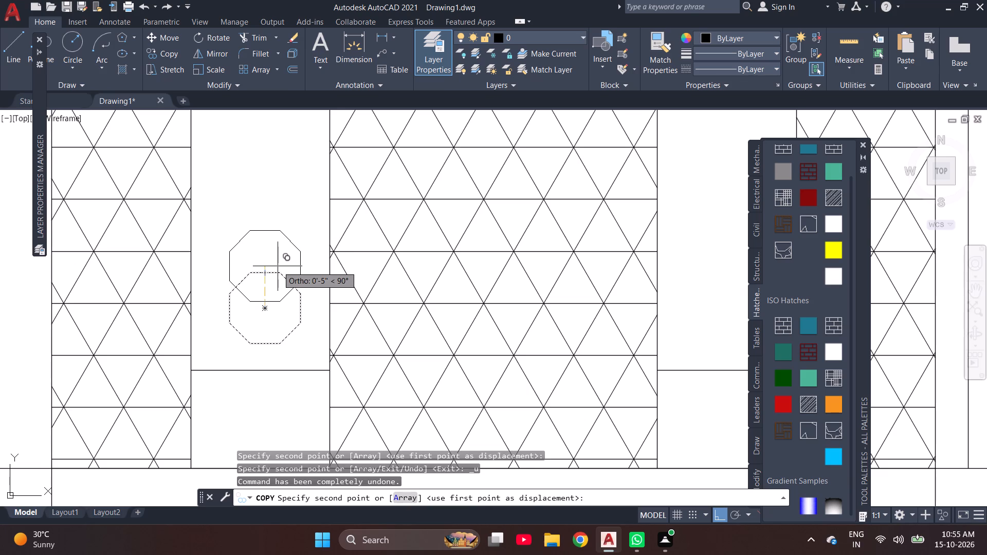
# Array the octagon copy as 8 items, fitted vertically over about 4'-8" up the left plain strip, and end the copying.
pyautogui.write('A')
pyautogui.press('space')
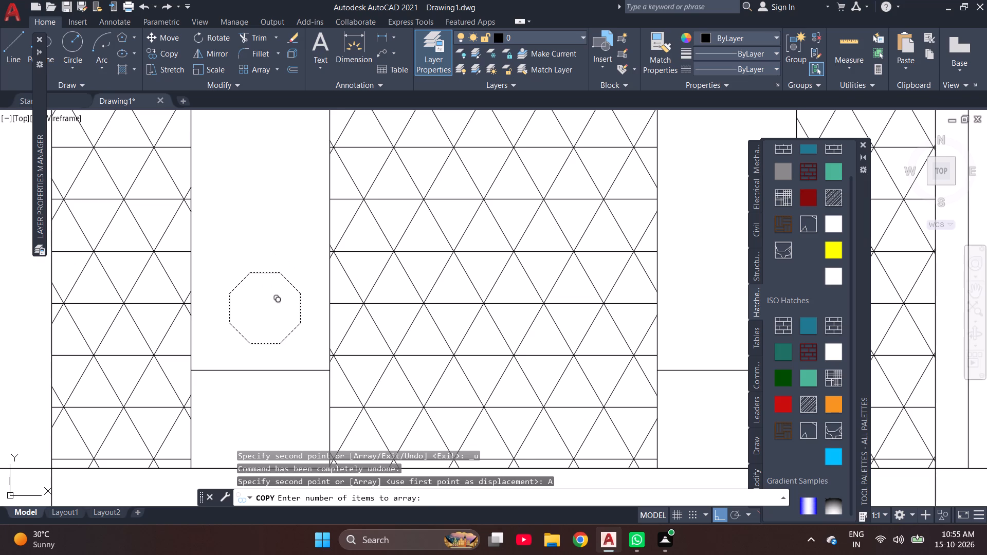
pyautogui.press('8')
pyautogui.press('Return')
pyautogui.scroll(-1, 242, 241)
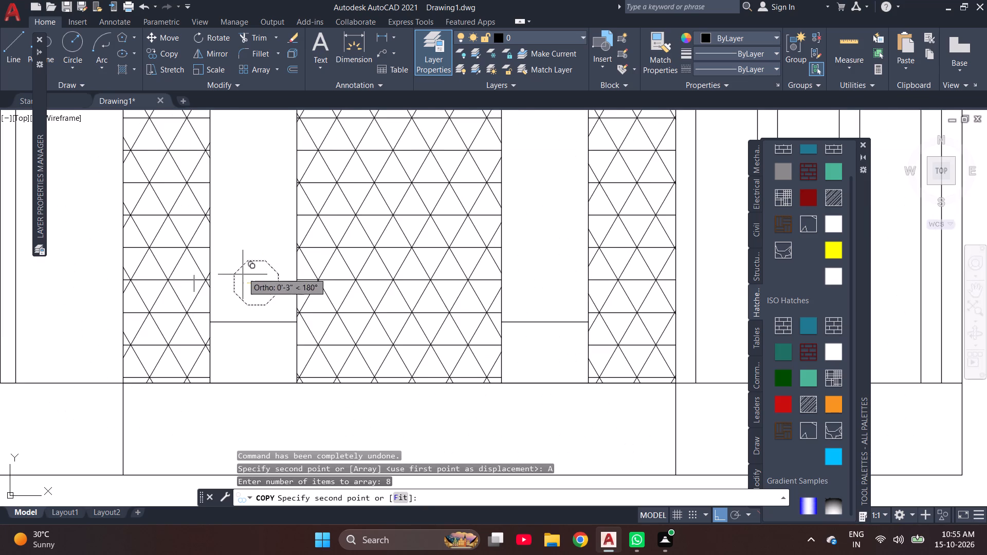
pyautogui.scroll(-3, 247, 280)
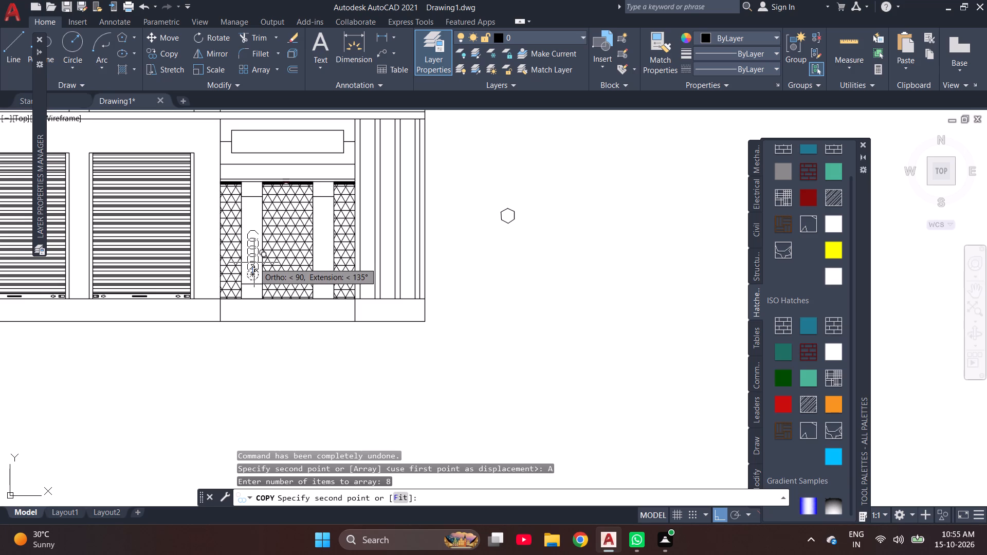
pyautogui.write('F')
pyautogui.press('space')
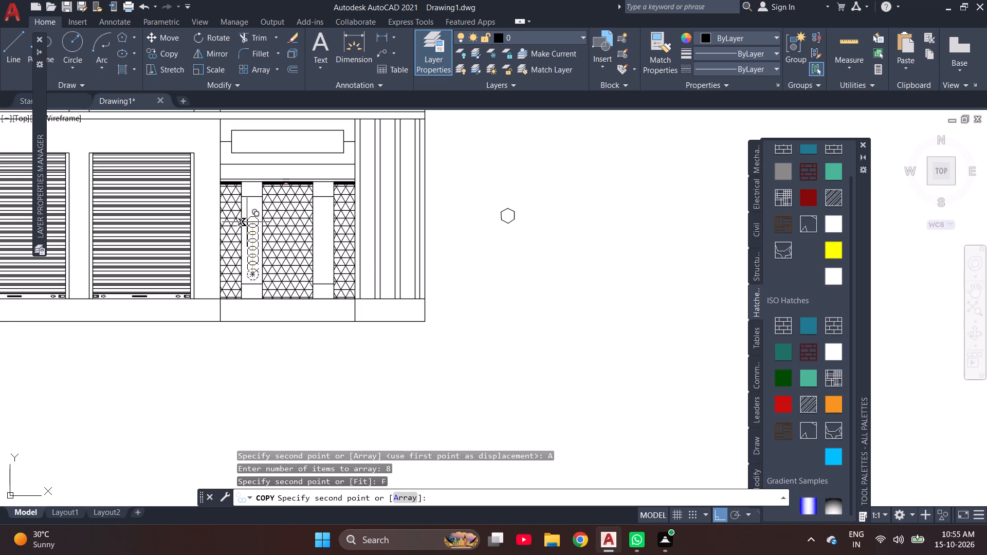
pyautogui.scroll(2, 249, 208)
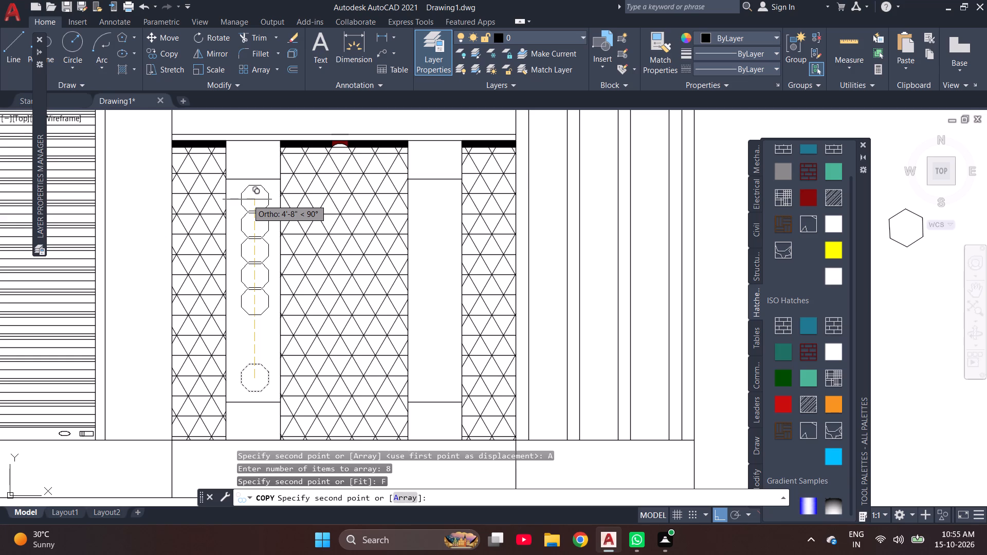
pyautogui.click(247, 199)
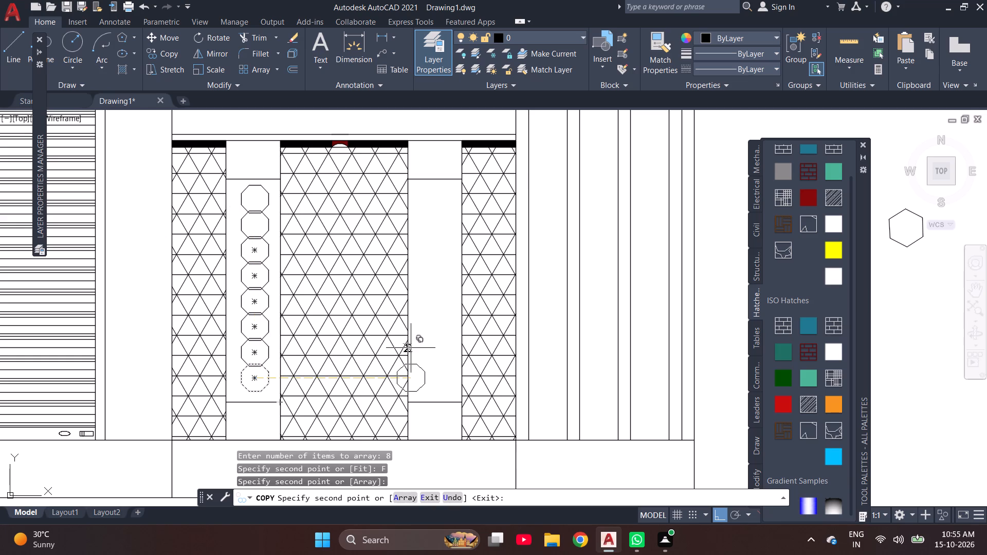
pyautogui.press('Escape')
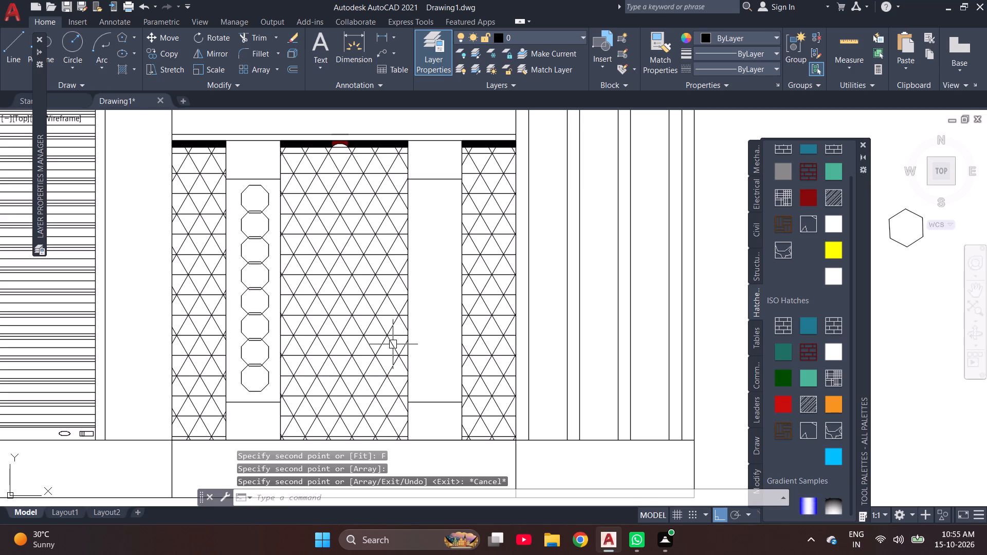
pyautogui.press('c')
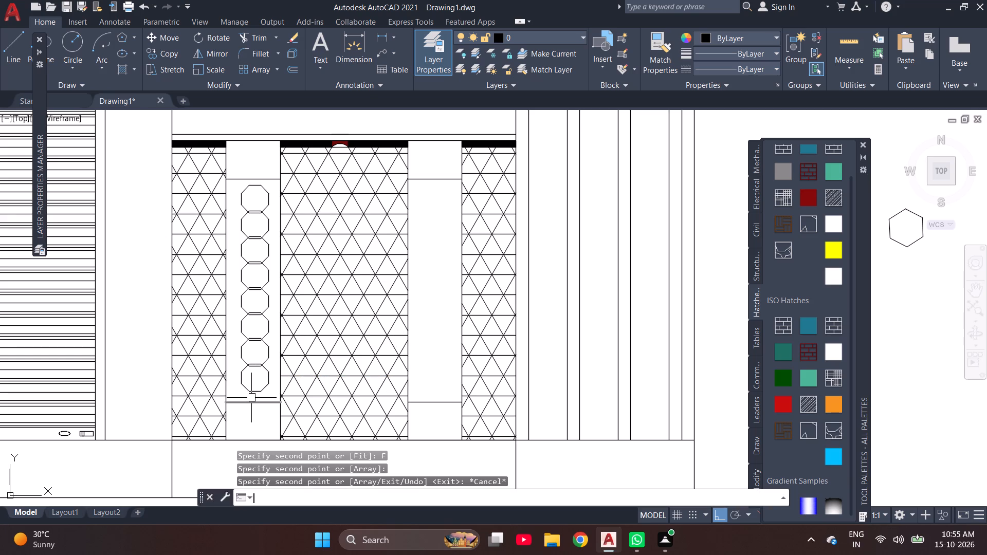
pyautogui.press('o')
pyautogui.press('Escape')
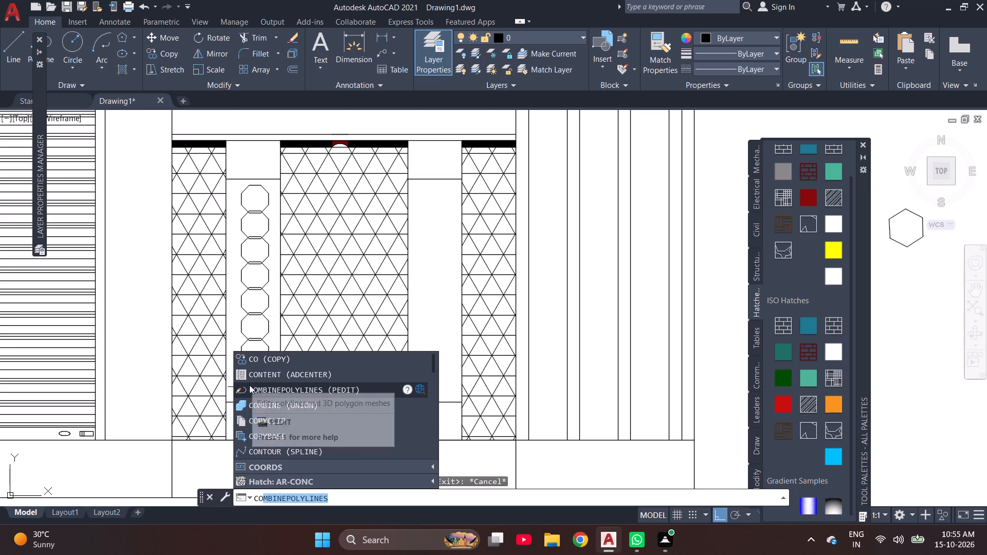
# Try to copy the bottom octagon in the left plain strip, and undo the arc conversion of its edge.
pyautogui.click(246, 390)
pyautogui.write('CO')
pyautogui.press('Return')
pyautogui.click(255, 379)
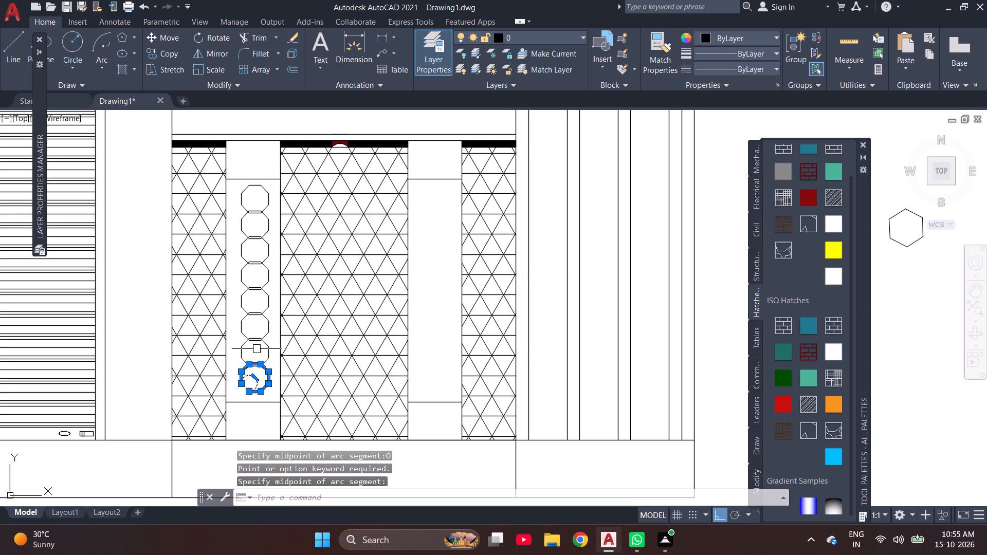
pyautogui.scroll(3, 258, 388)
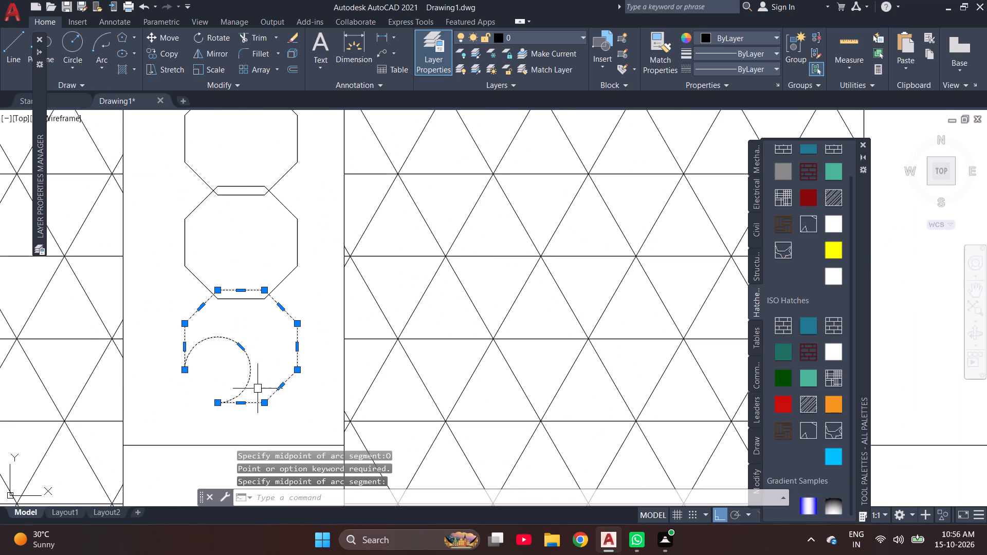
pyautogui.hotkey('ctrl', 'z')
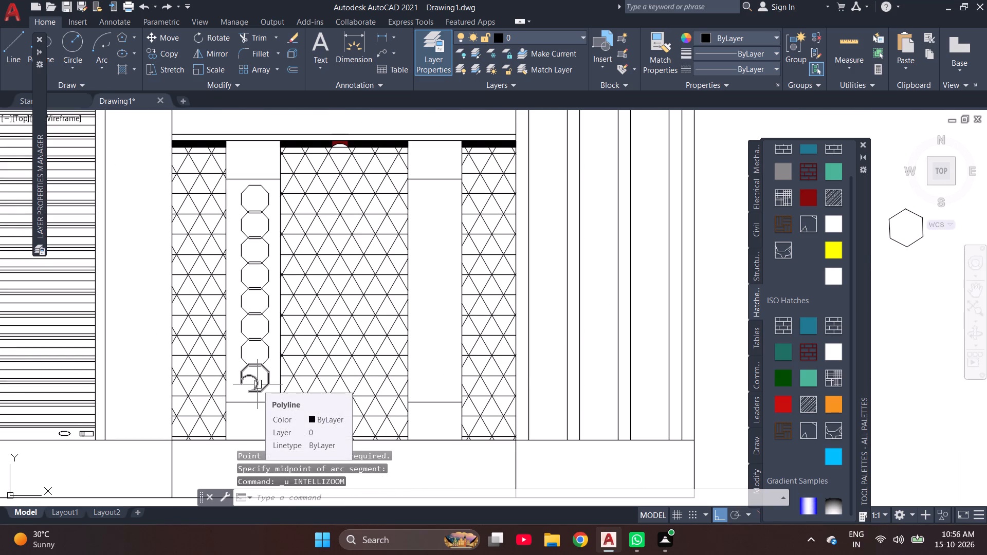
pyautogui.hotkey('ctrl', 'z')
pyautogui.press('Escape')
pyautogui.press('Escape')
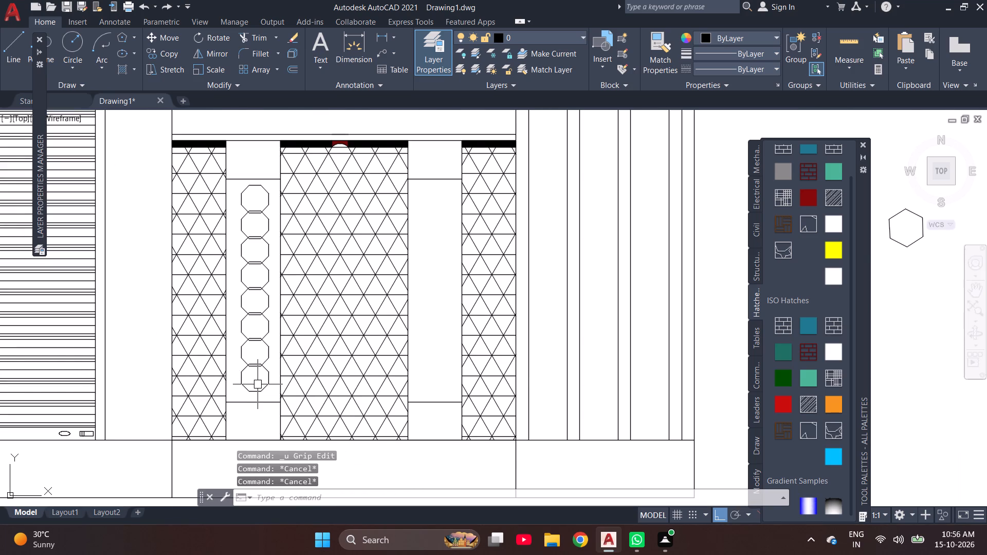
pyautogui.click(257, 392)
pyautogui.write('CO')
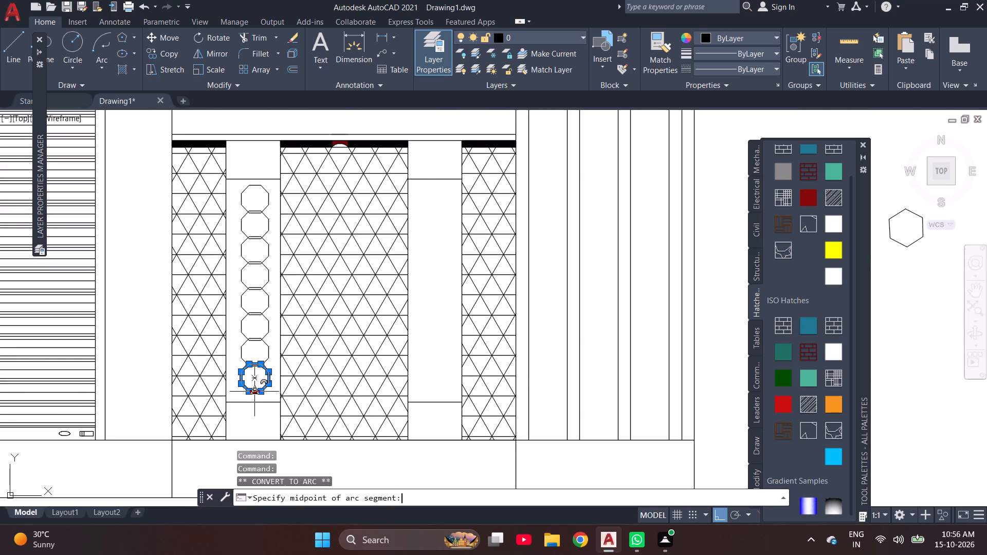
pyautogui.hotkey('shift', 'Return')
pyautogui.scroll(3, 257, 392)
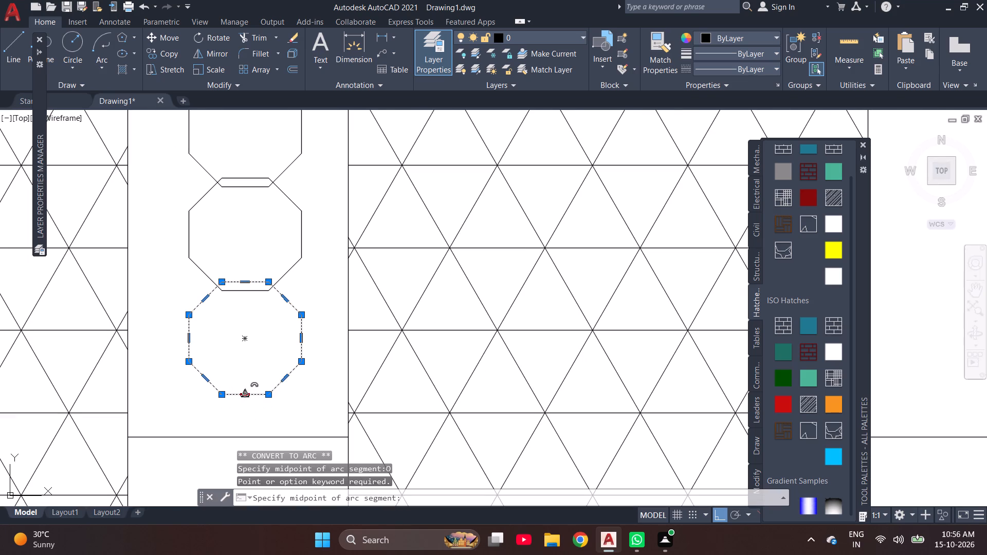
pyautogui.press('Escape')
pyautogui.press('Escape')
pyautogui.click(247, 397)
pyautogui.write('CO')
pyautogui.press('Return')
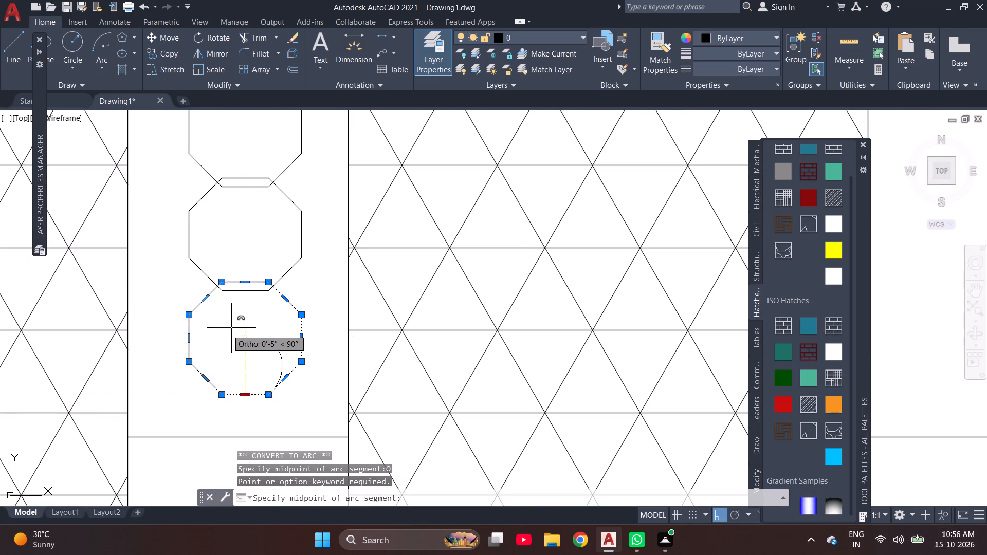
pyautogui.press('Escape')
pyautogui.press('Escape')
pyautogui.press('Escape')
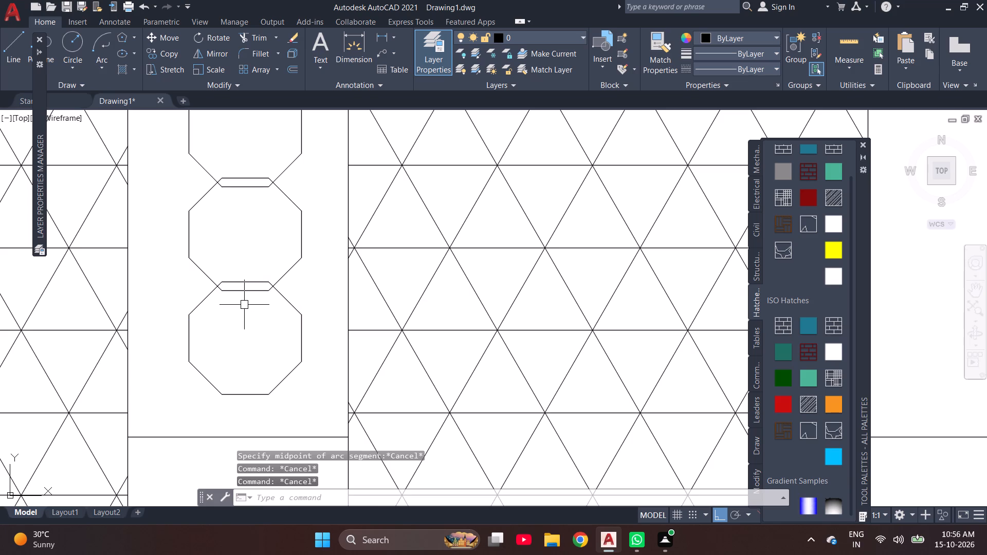
# Start copying the bottom octagon of the left plain strip from its lower-right vertex, with Ortho off.
pyautogui.click(249, 392)
pyautogui.press('c')
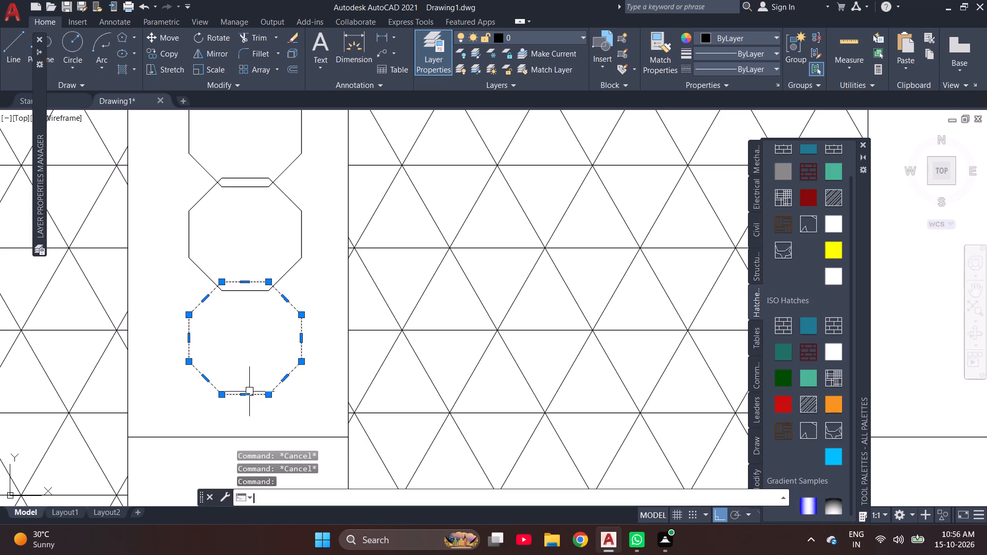
pyautogui.press('o')
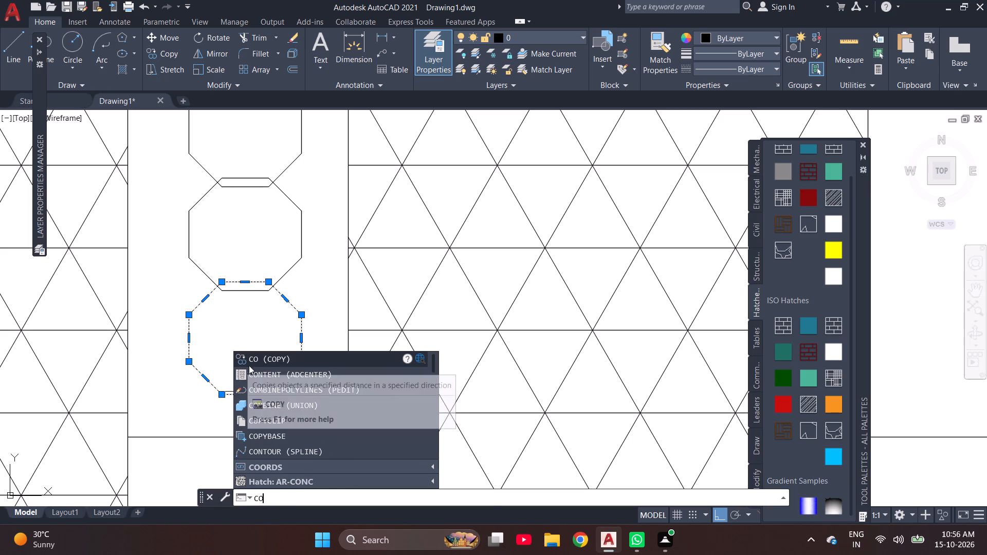
pyautogui.click(268, 360)
pyautogui.click(264, 397)
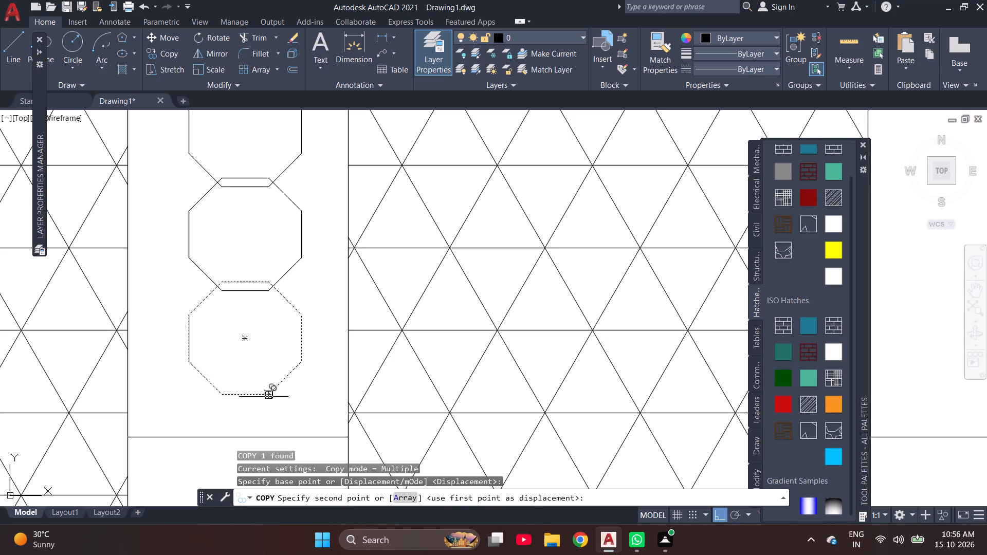
pyautogui.press('F8')
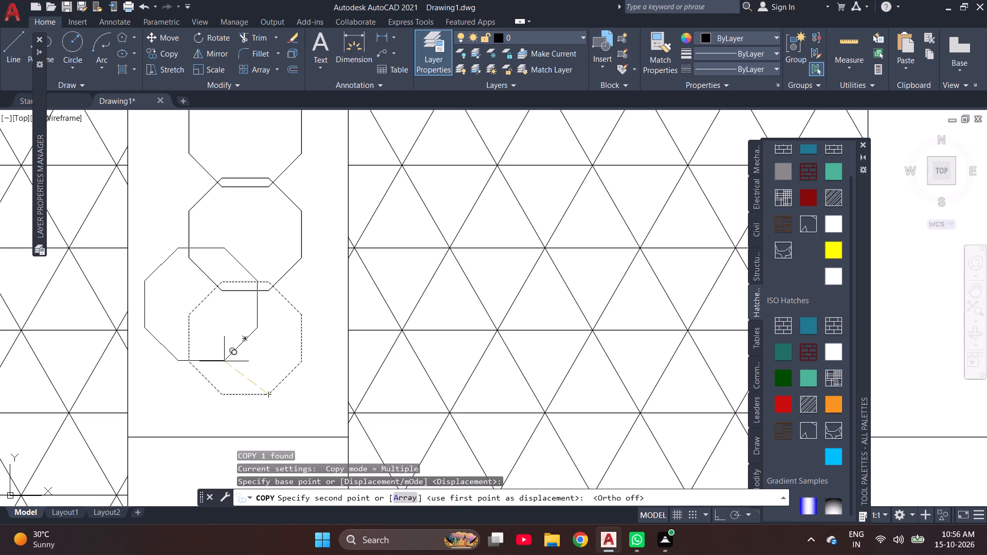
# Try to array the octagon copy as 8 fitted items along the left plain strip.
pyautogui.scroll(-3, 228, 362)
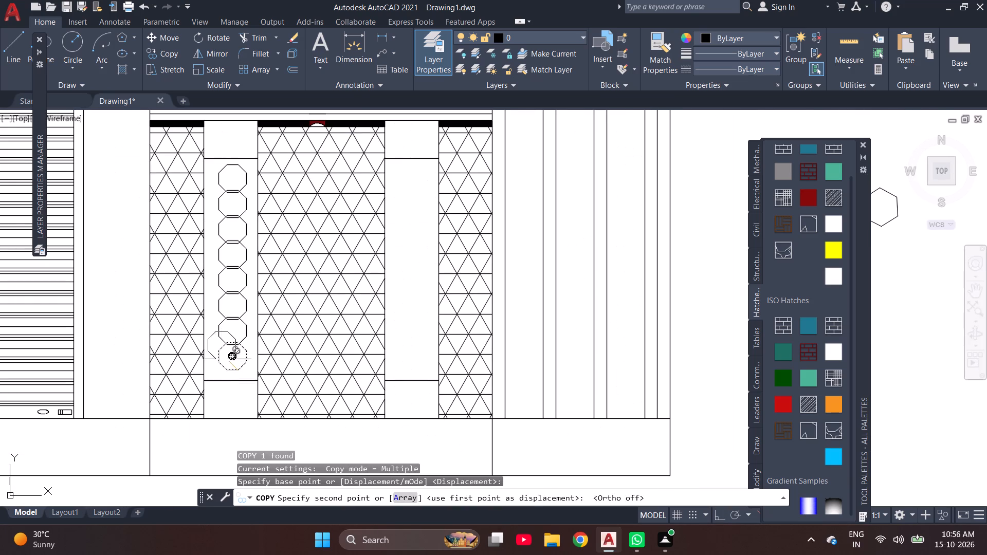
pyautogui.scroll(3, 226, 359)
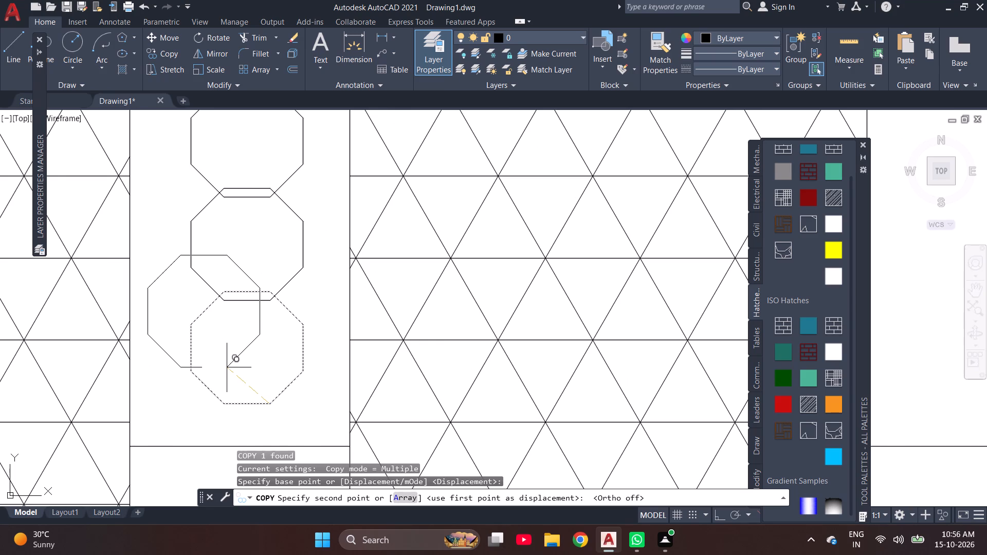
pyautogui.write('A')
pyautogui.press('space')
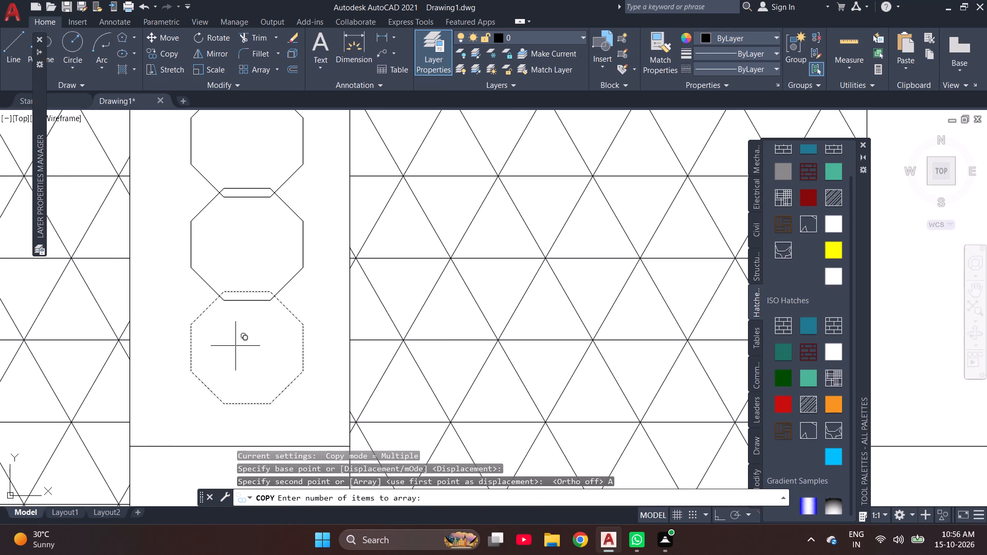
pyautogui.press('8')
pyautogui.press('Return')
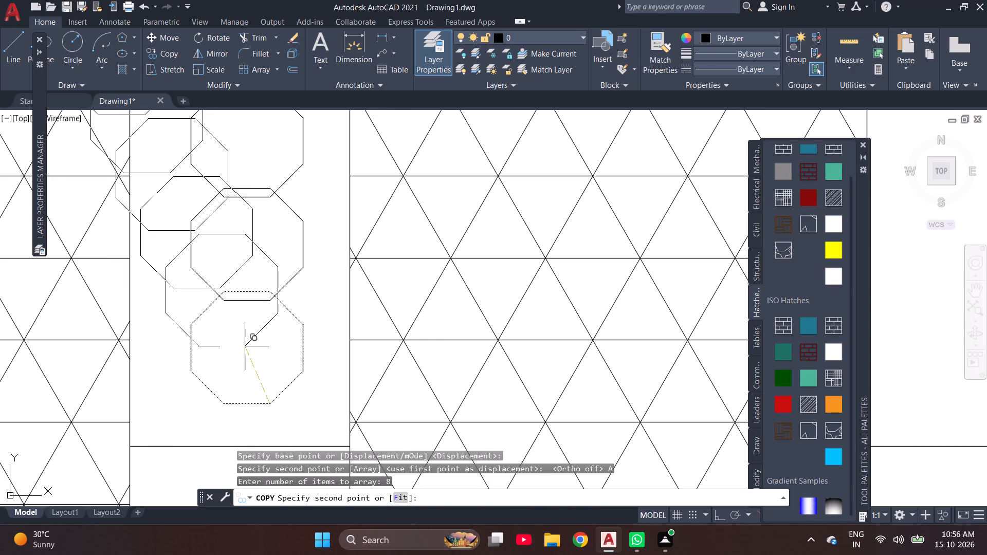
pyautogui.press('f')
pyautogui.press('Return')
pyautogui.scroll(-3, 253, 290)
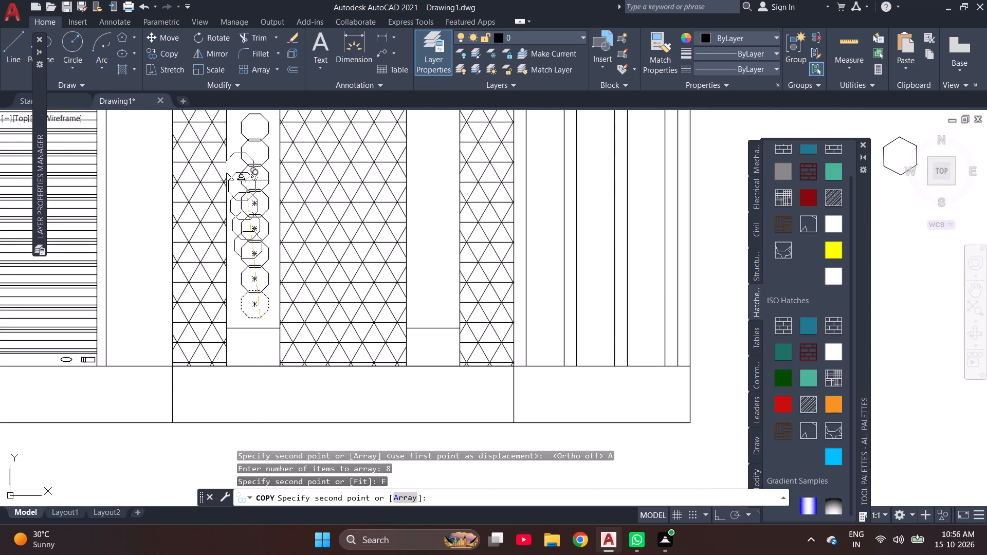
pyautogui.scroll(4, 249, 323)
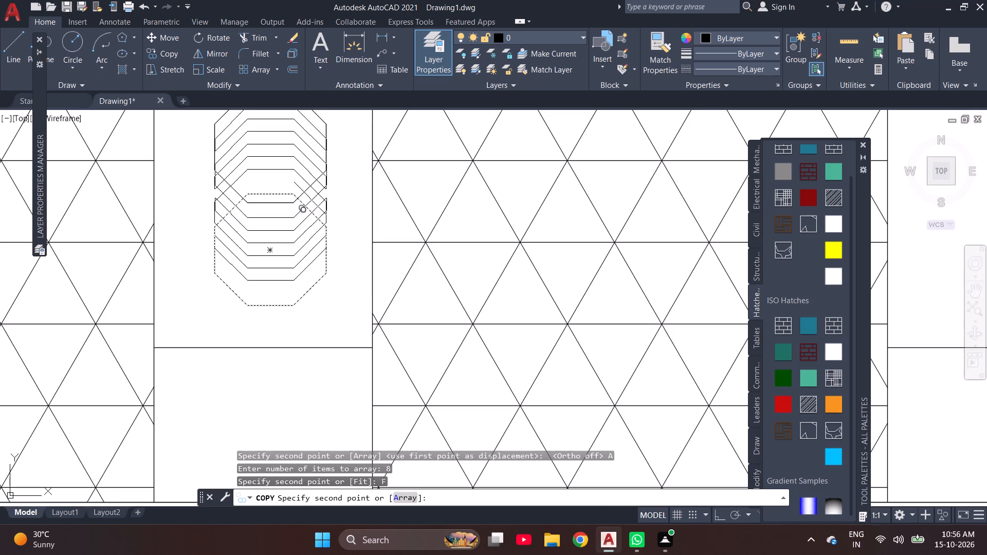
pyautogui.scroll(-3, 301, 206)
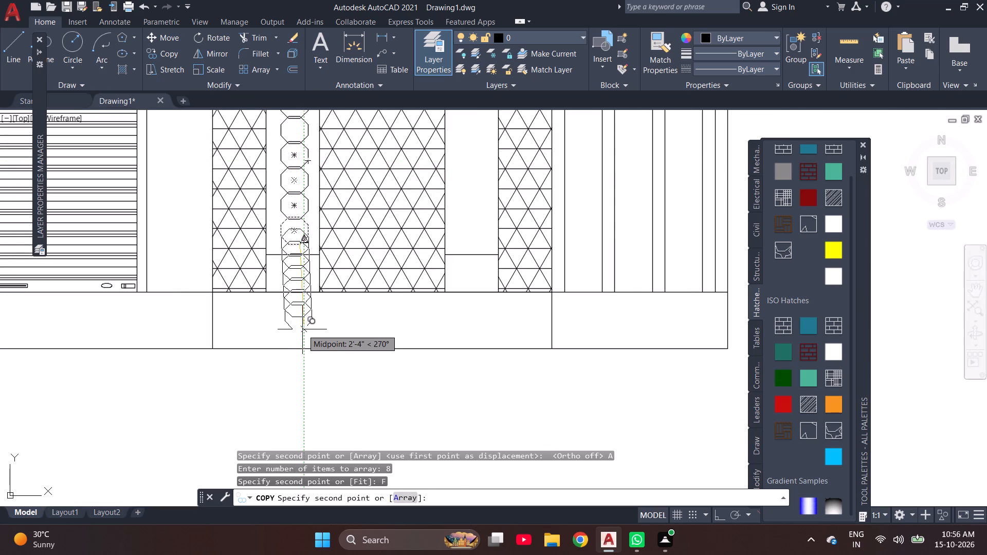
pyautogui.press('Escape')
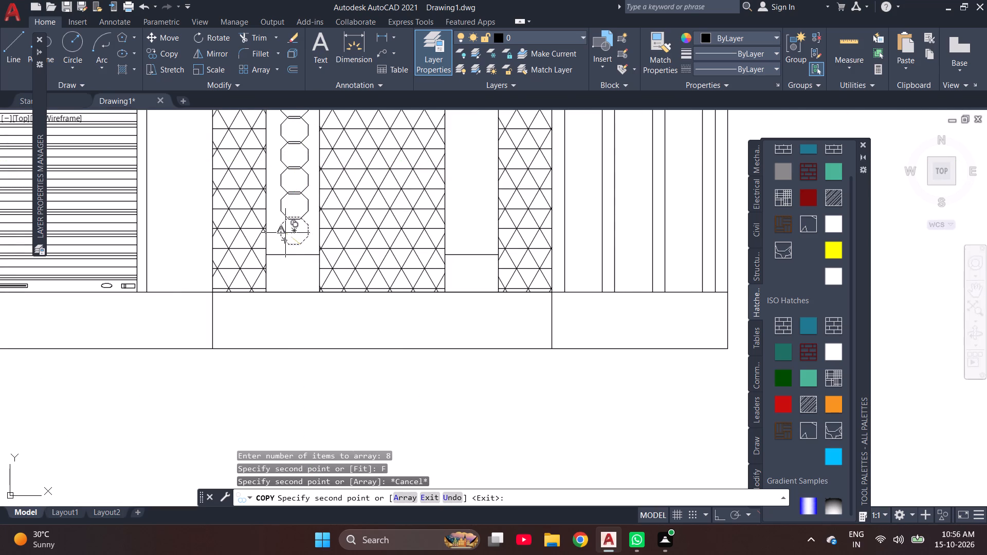
# Place two octagon copies overlapping the bottom octagon, one up and left, one up and right, and end the copying.
pyautogui.scroll(4, 283, 248)
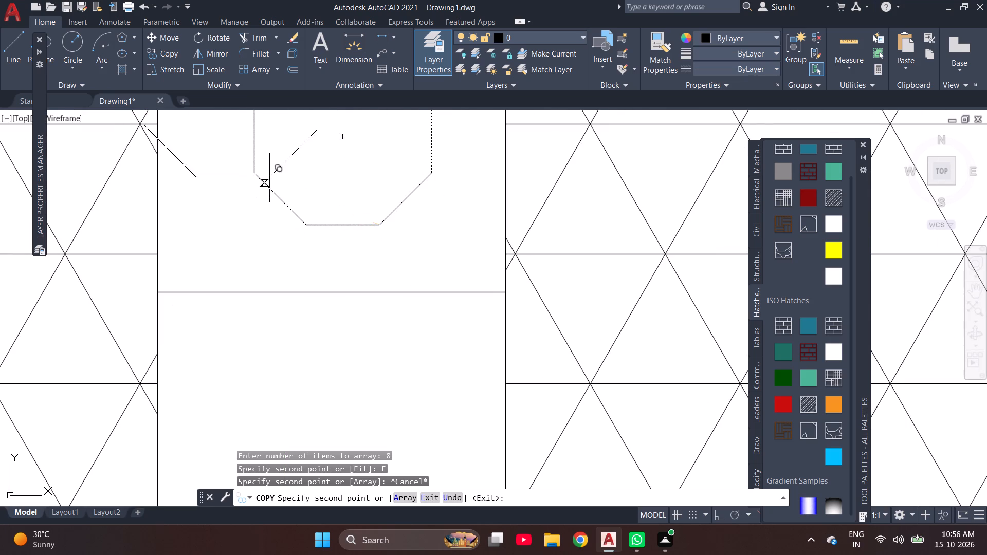
pyautogui.scroll(-4, 271, 178)
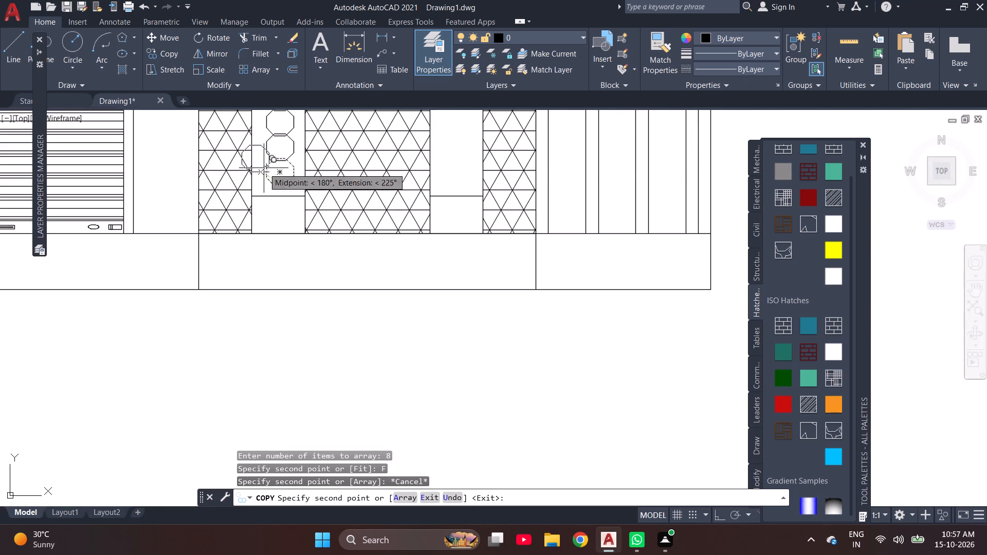
pyautogui.scroll(-5, 264, 161)
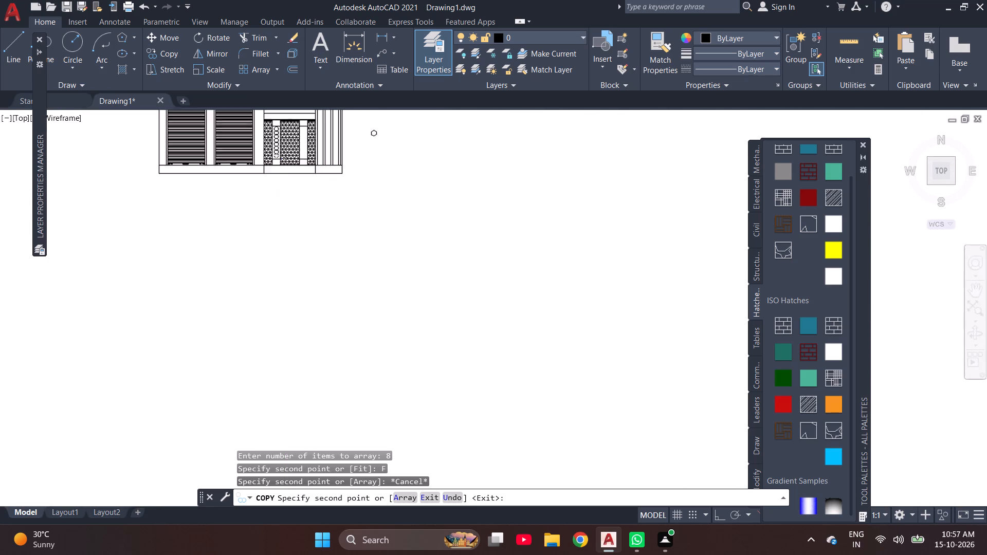
pyautogui.scroll(6, 272, 149)
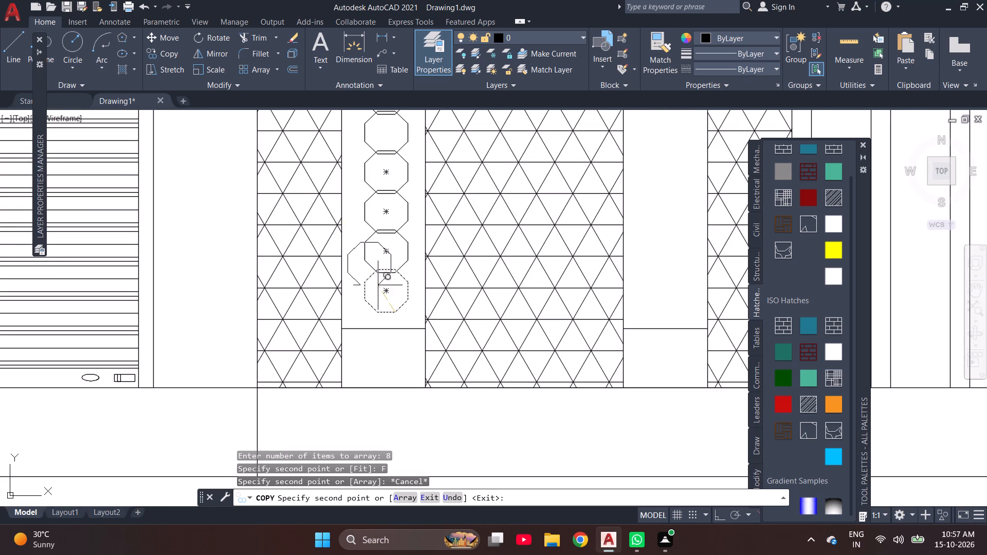
pyautogui.scroll(3, 376, 295)
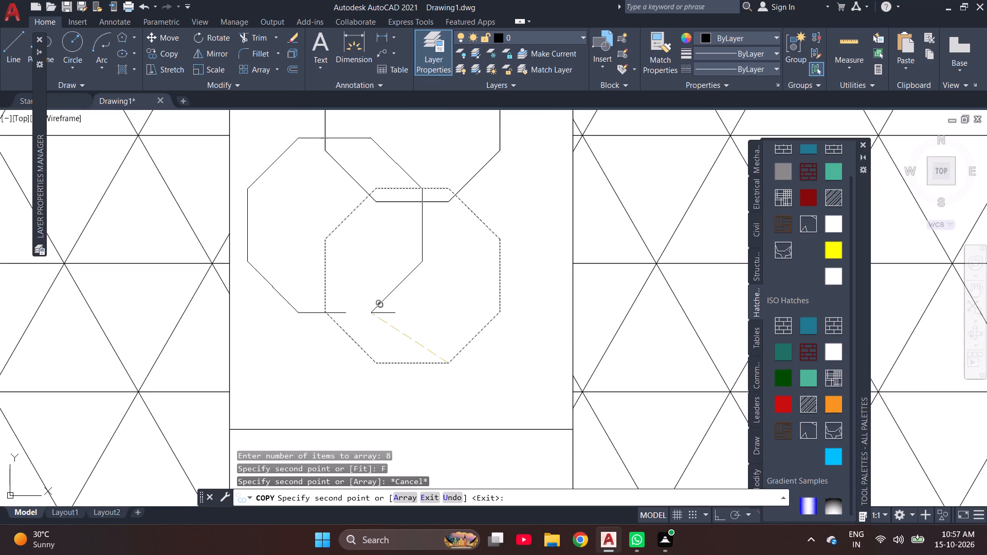
pyautogui.click(372, 310)
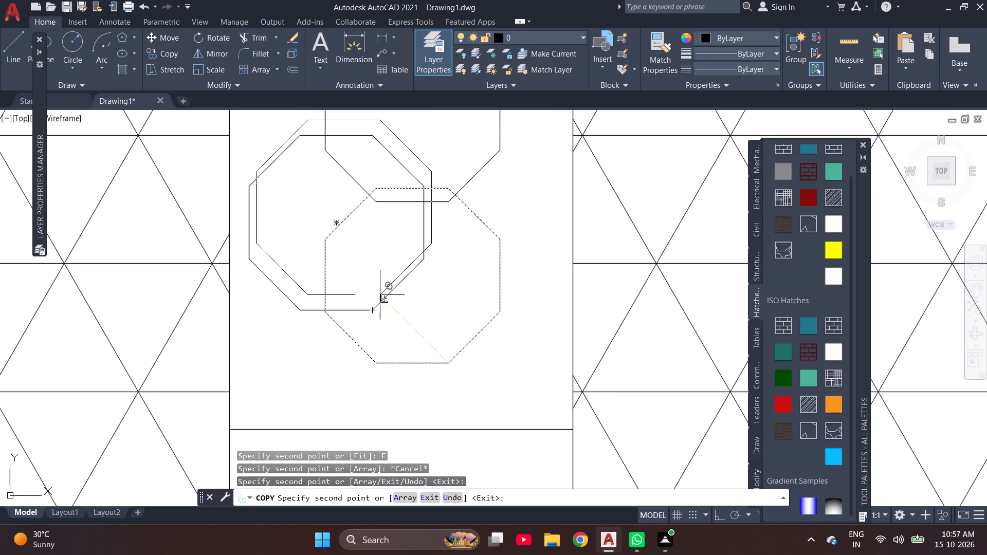
pyautogui.click(503, 314)
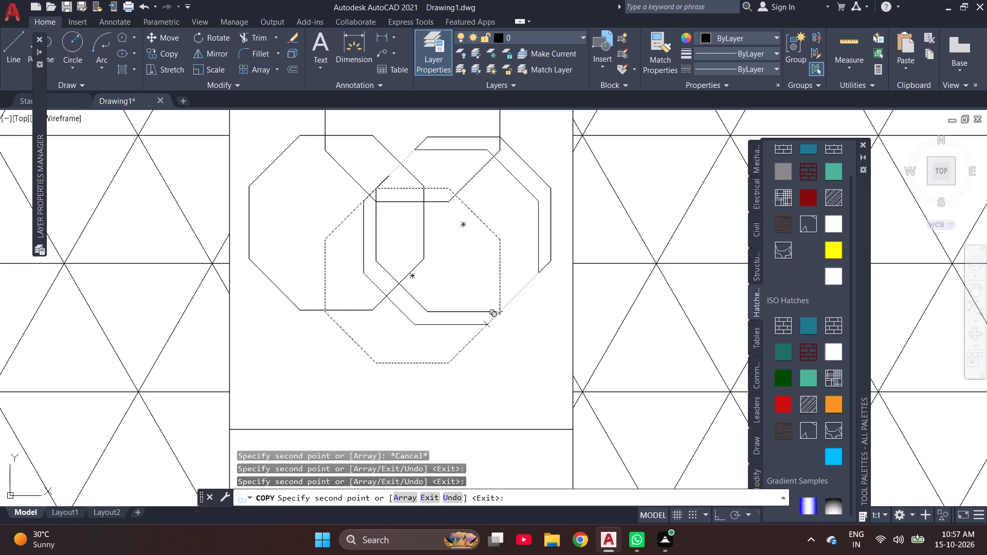
pyautogui.press('Escape')
pyautogui.click(375, 315)
pyautogui.press('Escape')
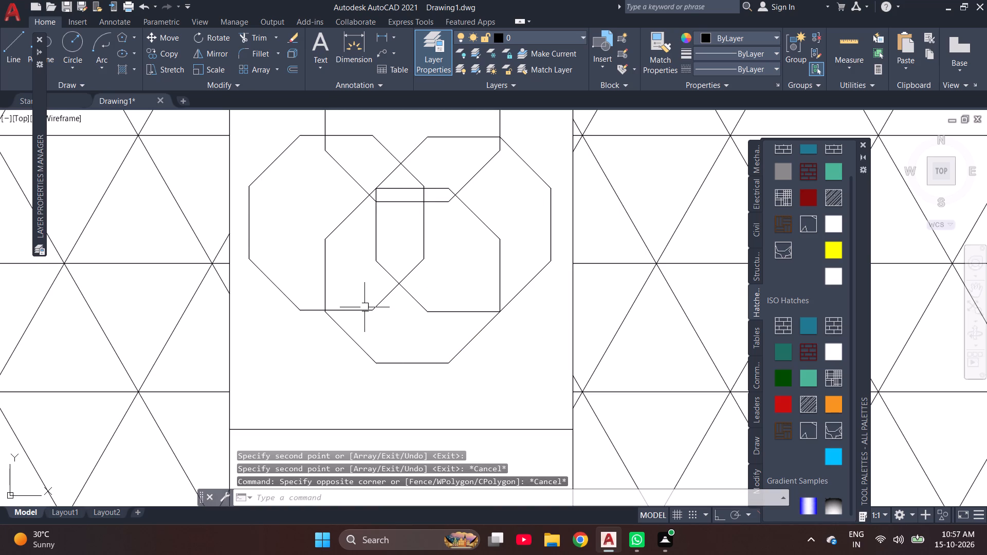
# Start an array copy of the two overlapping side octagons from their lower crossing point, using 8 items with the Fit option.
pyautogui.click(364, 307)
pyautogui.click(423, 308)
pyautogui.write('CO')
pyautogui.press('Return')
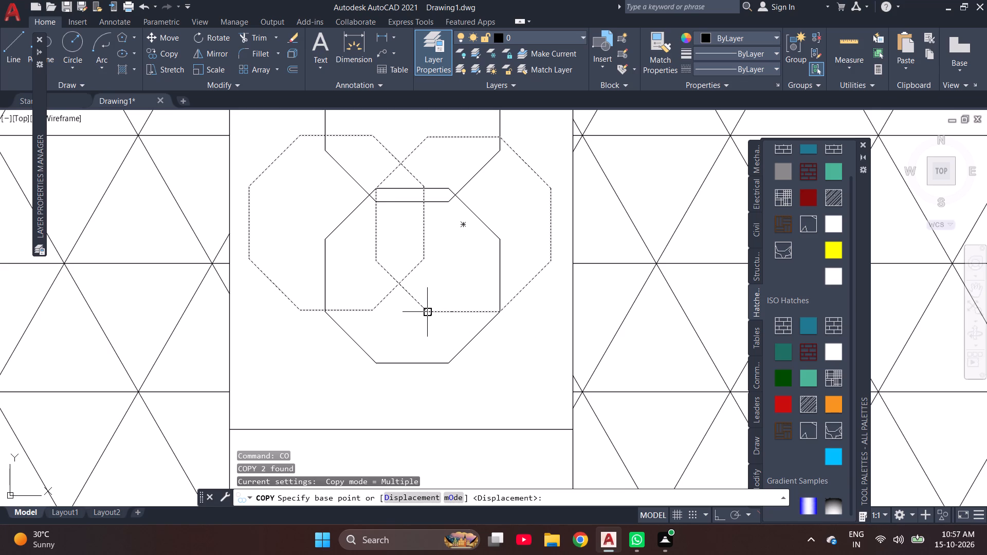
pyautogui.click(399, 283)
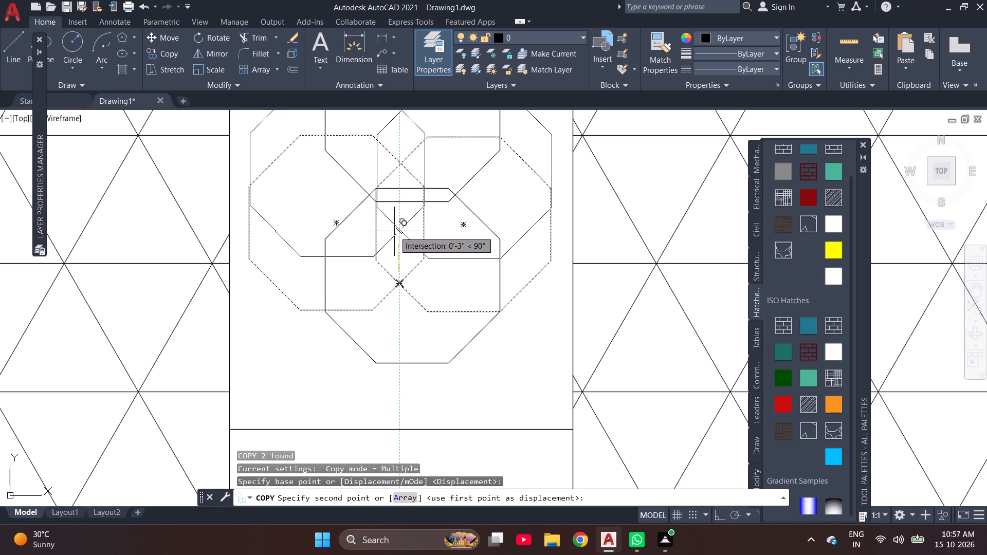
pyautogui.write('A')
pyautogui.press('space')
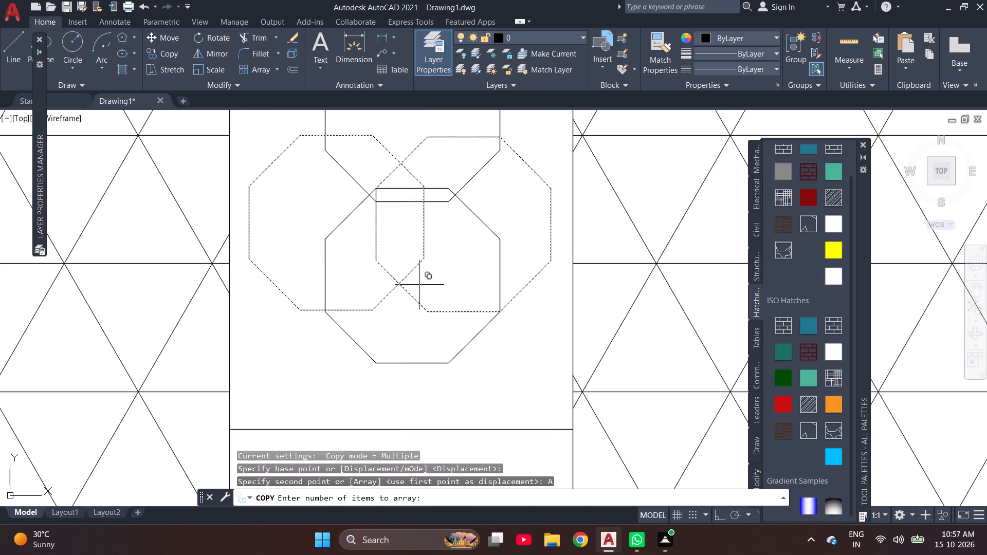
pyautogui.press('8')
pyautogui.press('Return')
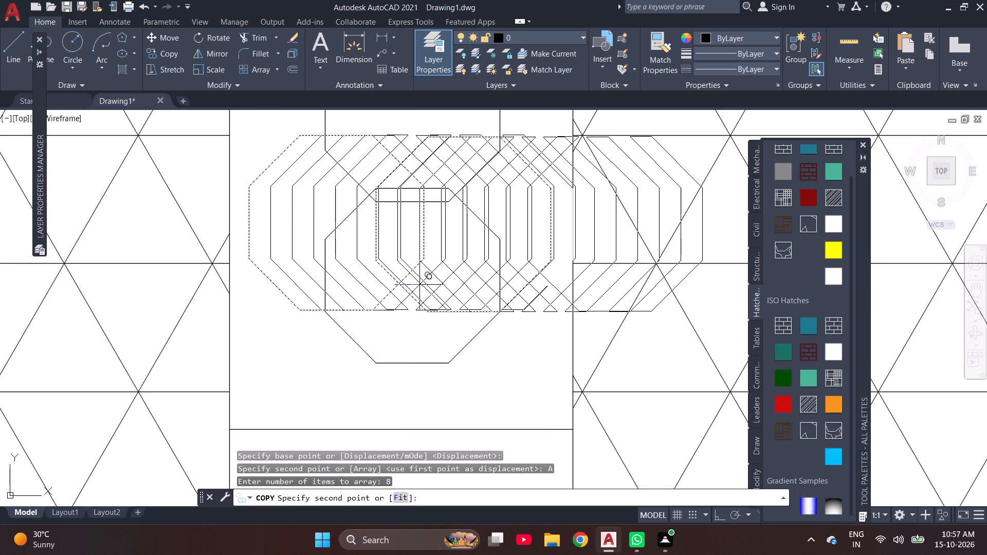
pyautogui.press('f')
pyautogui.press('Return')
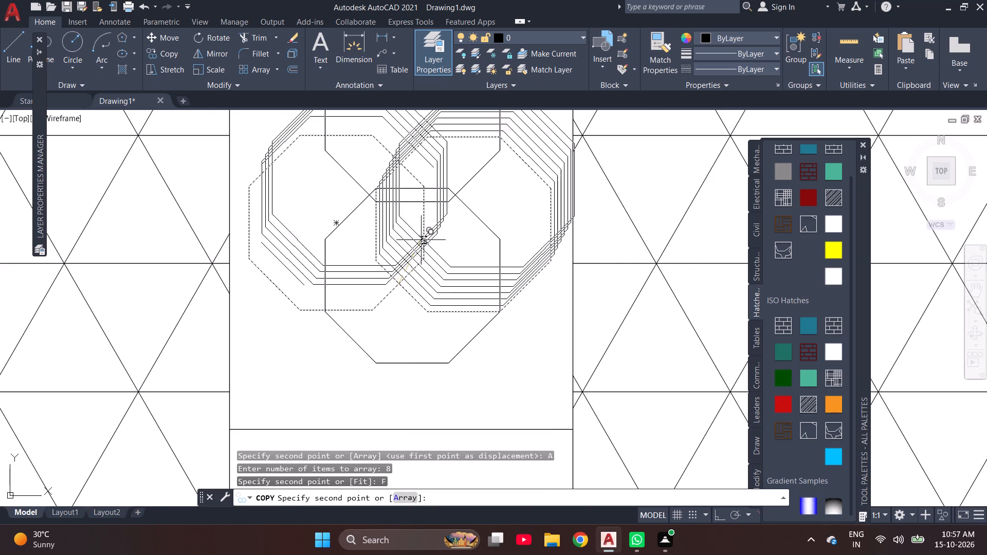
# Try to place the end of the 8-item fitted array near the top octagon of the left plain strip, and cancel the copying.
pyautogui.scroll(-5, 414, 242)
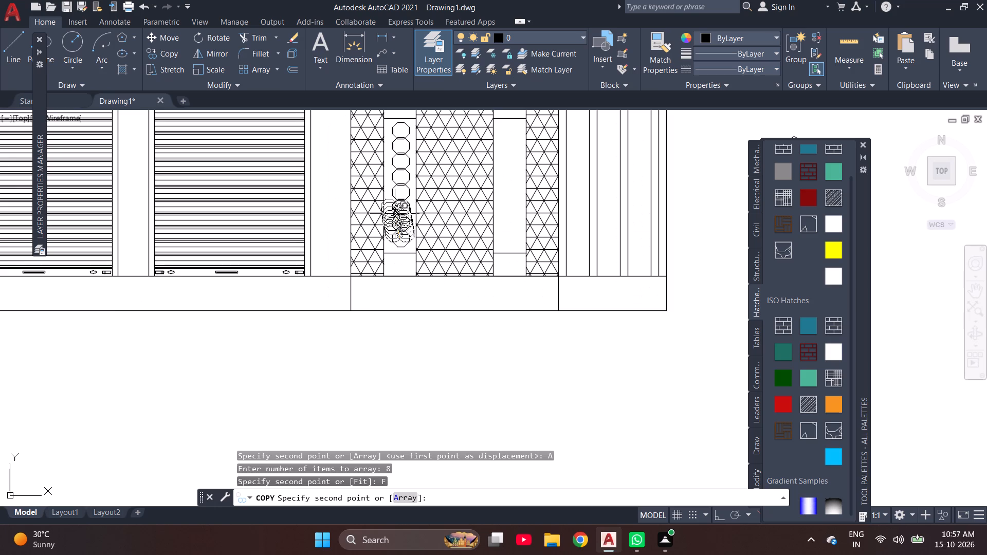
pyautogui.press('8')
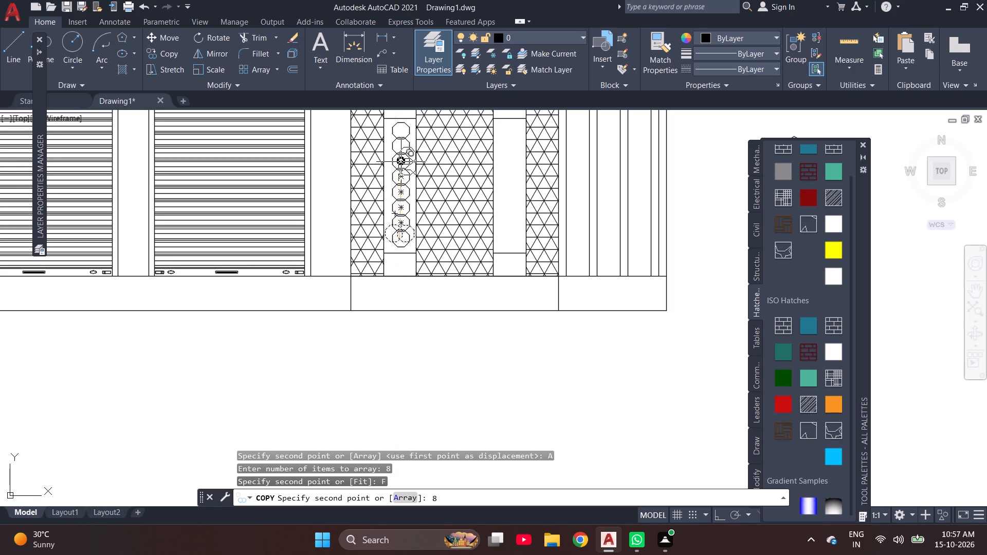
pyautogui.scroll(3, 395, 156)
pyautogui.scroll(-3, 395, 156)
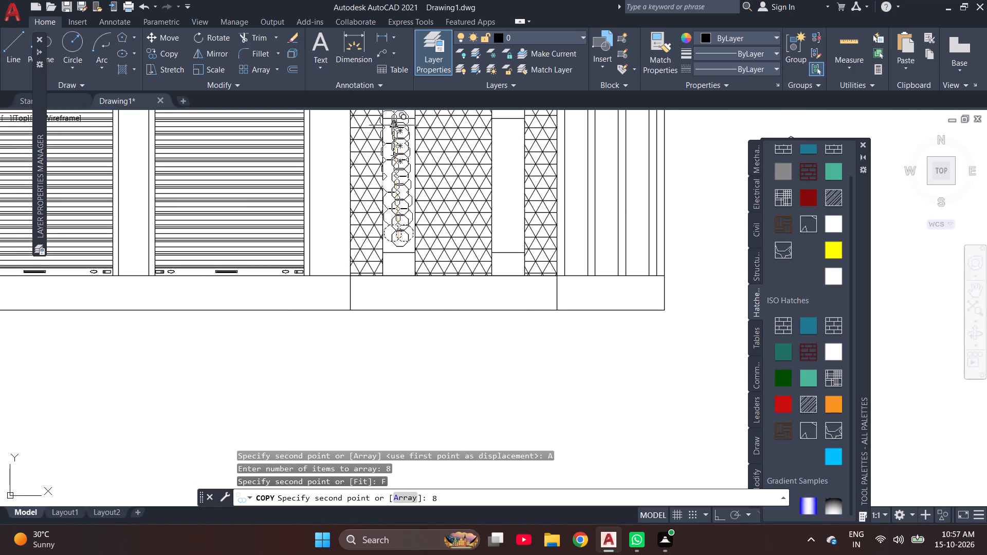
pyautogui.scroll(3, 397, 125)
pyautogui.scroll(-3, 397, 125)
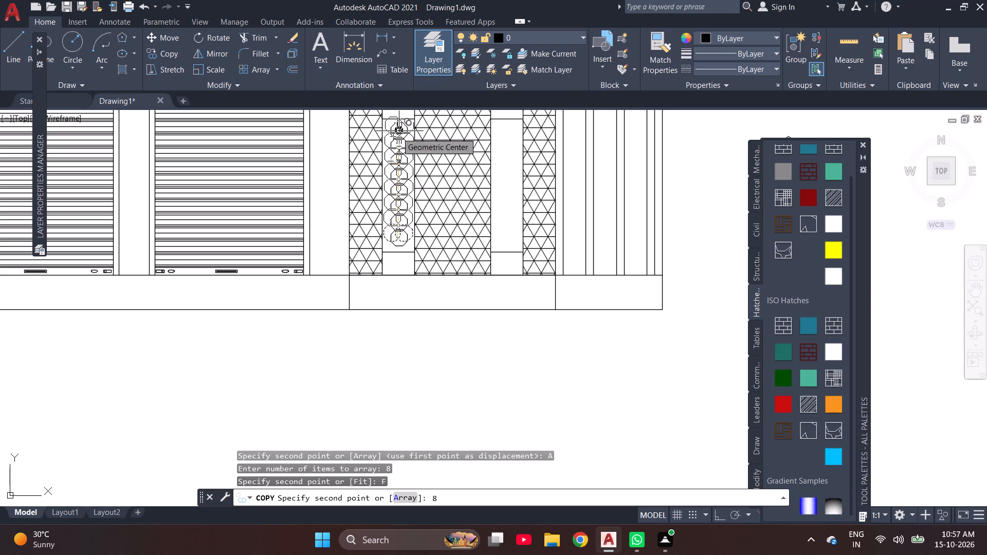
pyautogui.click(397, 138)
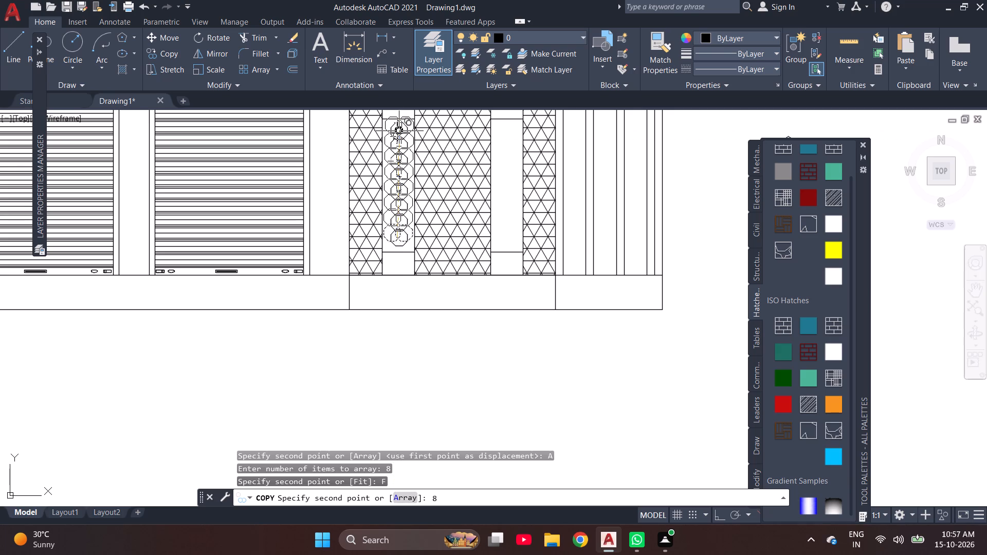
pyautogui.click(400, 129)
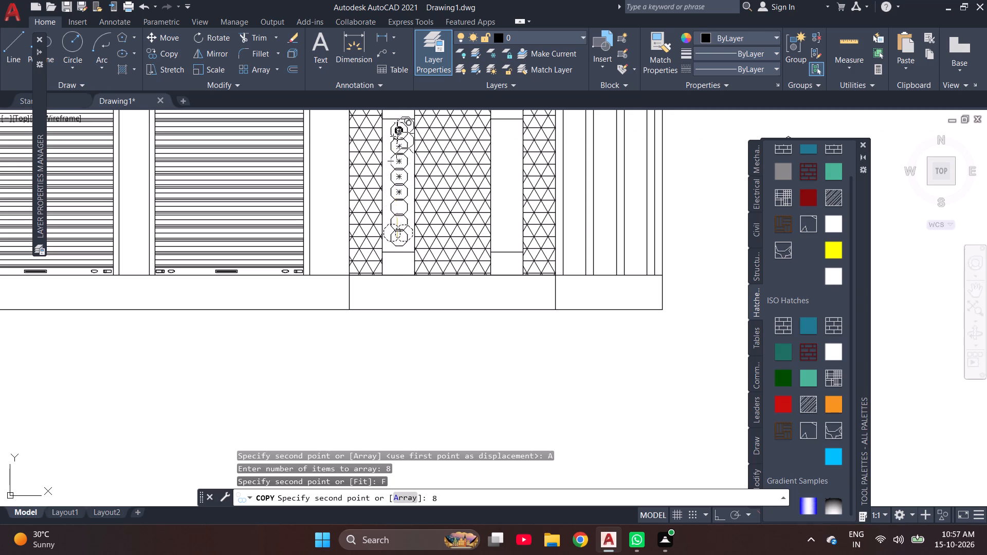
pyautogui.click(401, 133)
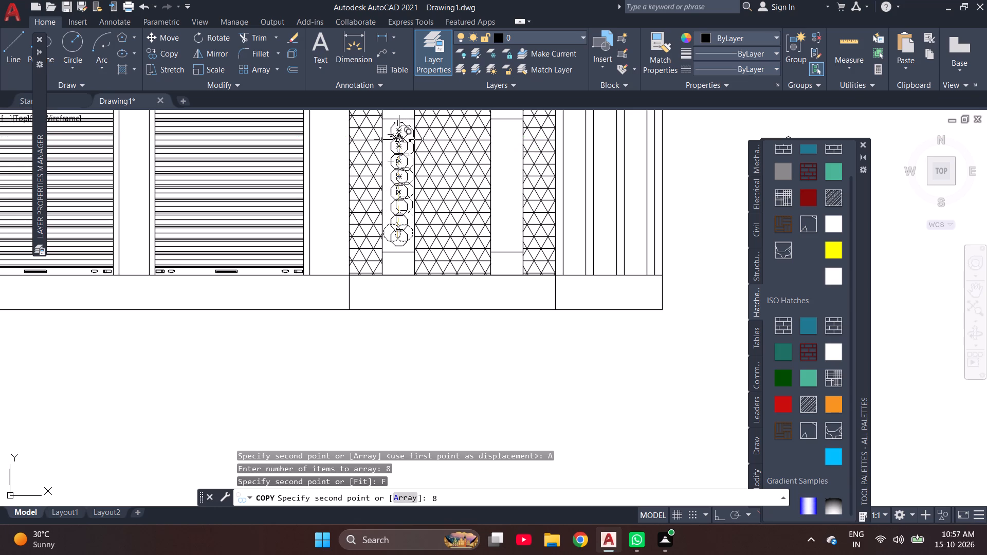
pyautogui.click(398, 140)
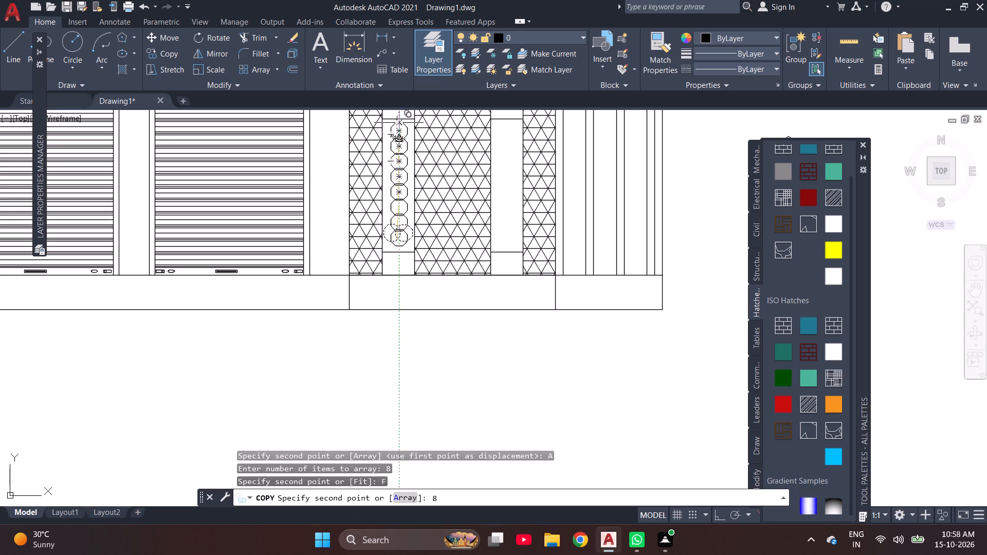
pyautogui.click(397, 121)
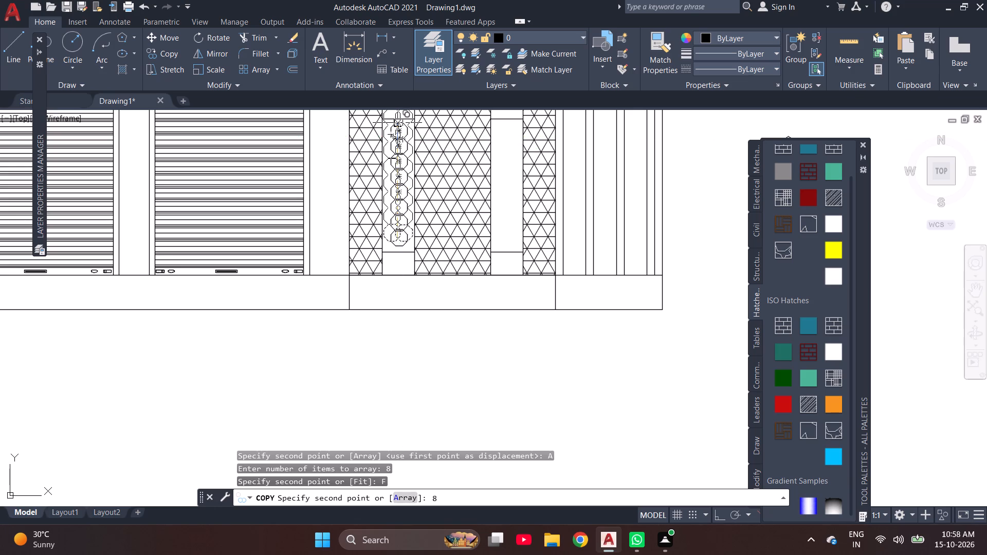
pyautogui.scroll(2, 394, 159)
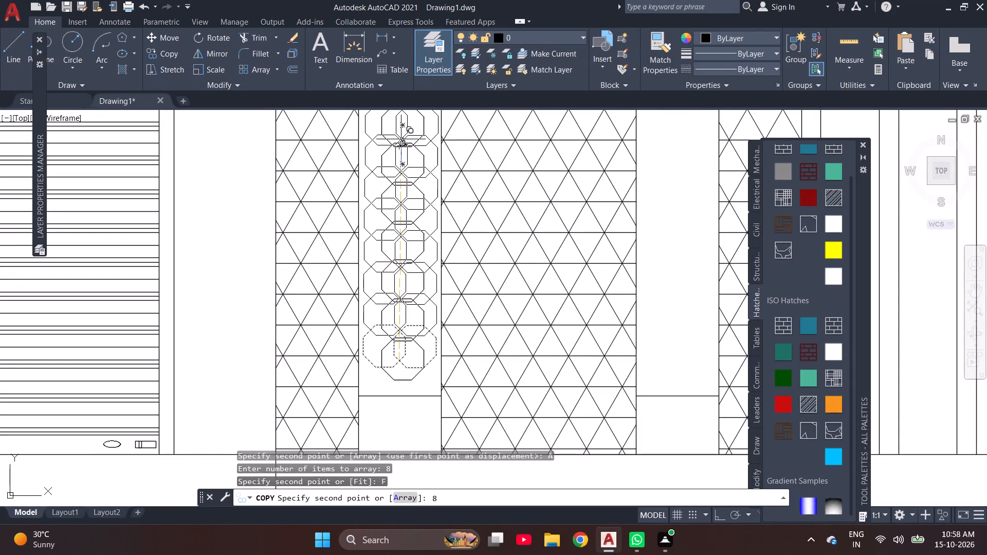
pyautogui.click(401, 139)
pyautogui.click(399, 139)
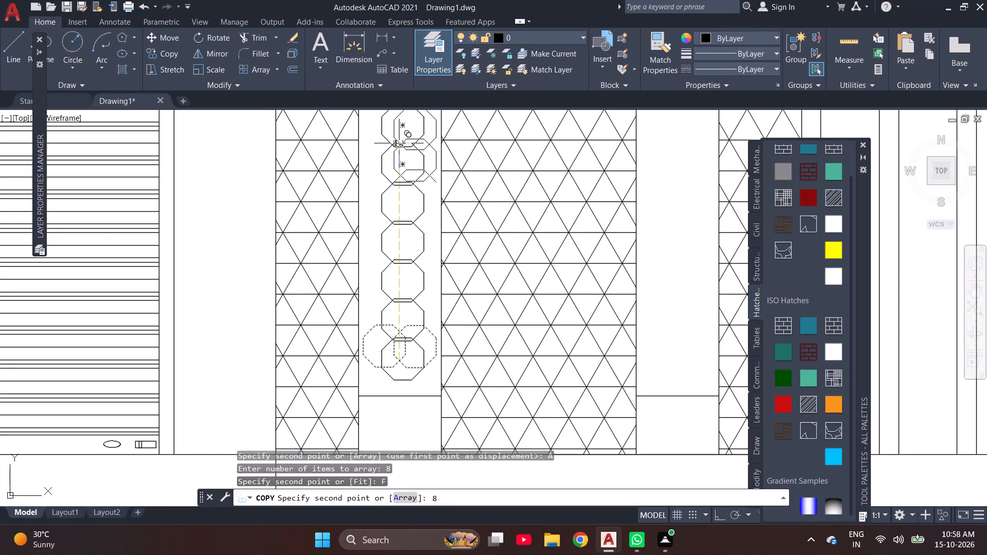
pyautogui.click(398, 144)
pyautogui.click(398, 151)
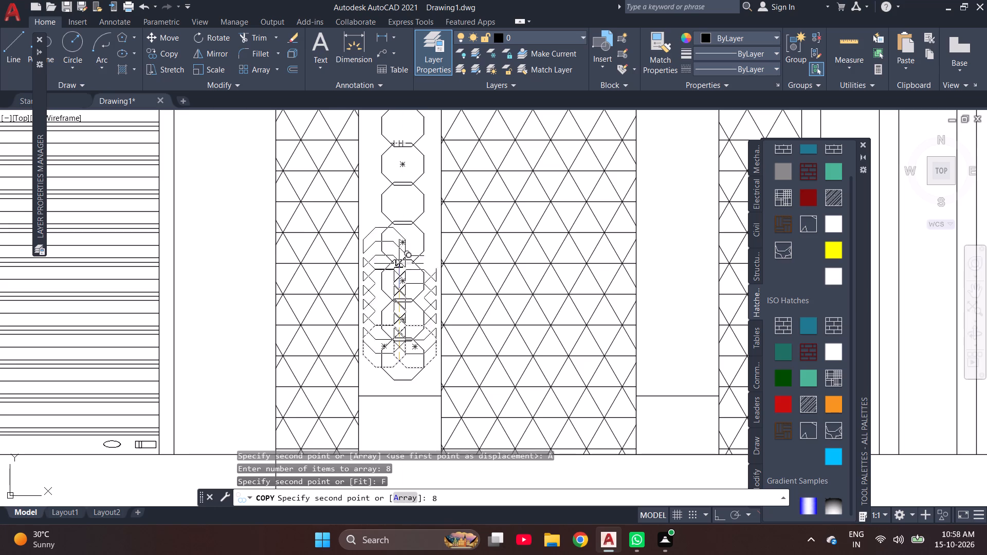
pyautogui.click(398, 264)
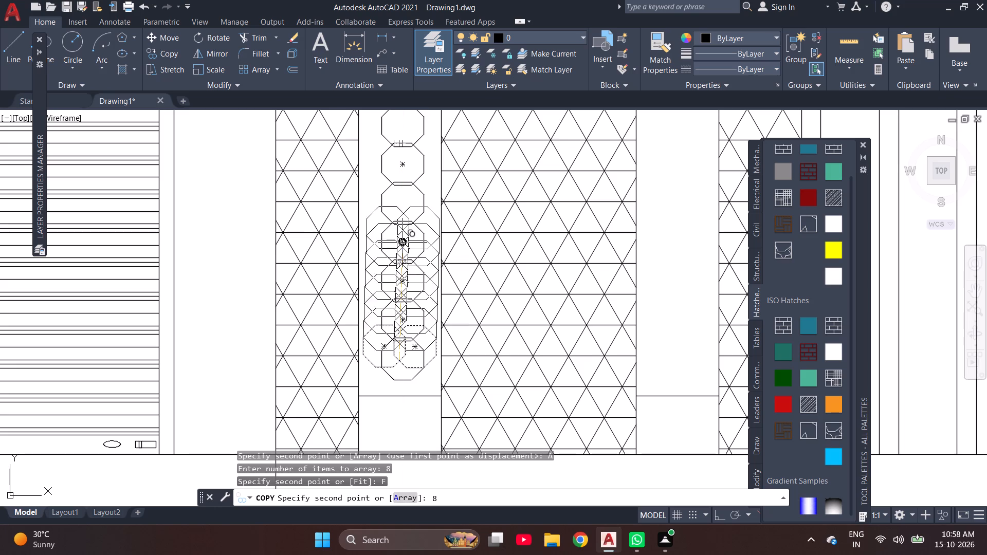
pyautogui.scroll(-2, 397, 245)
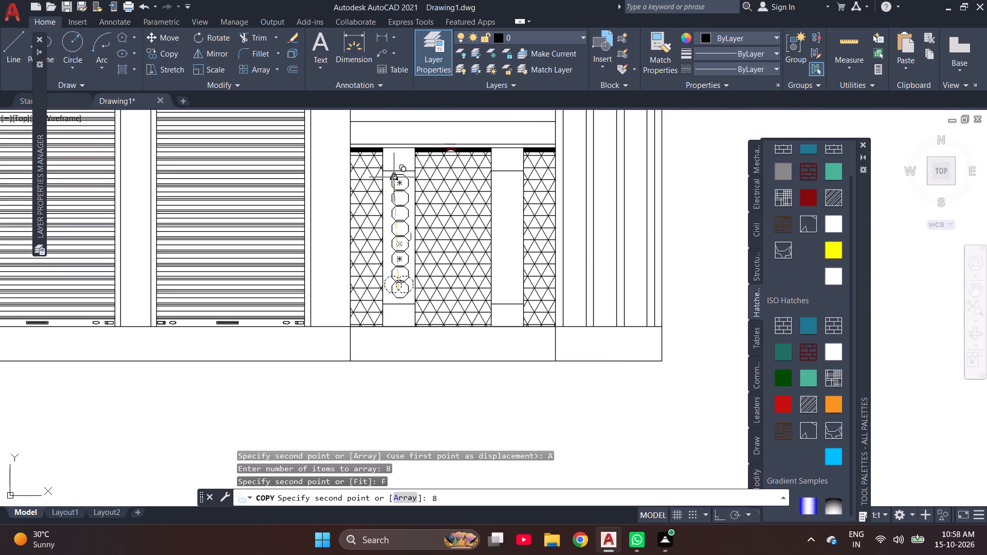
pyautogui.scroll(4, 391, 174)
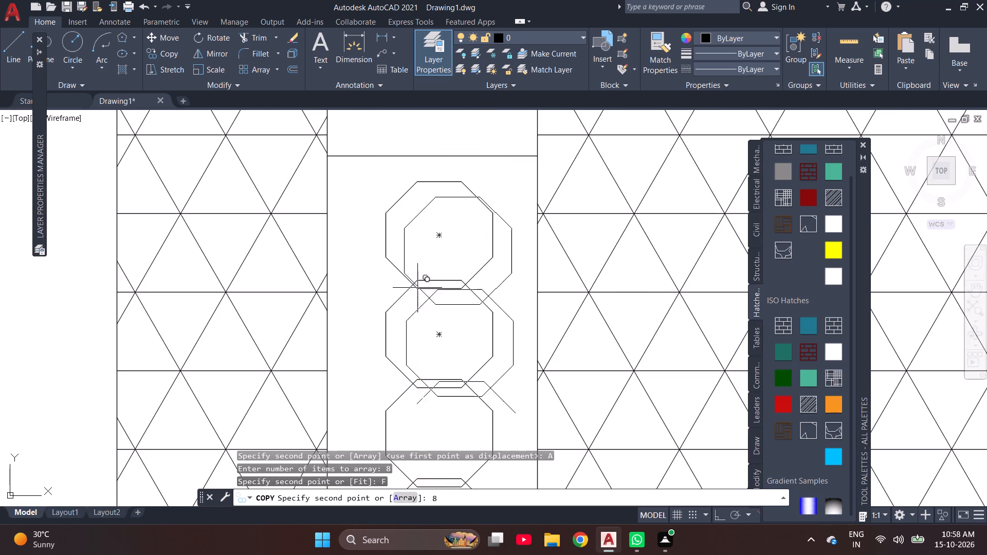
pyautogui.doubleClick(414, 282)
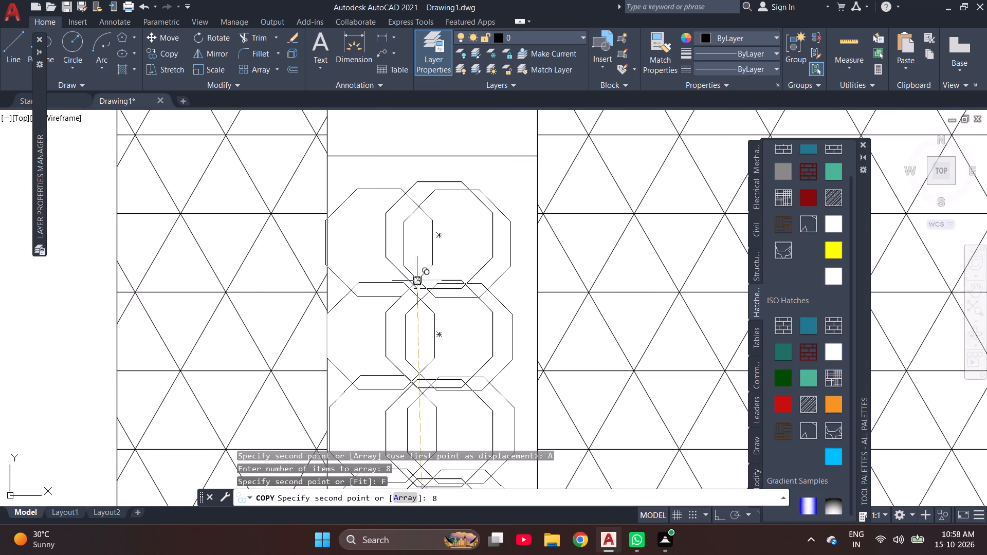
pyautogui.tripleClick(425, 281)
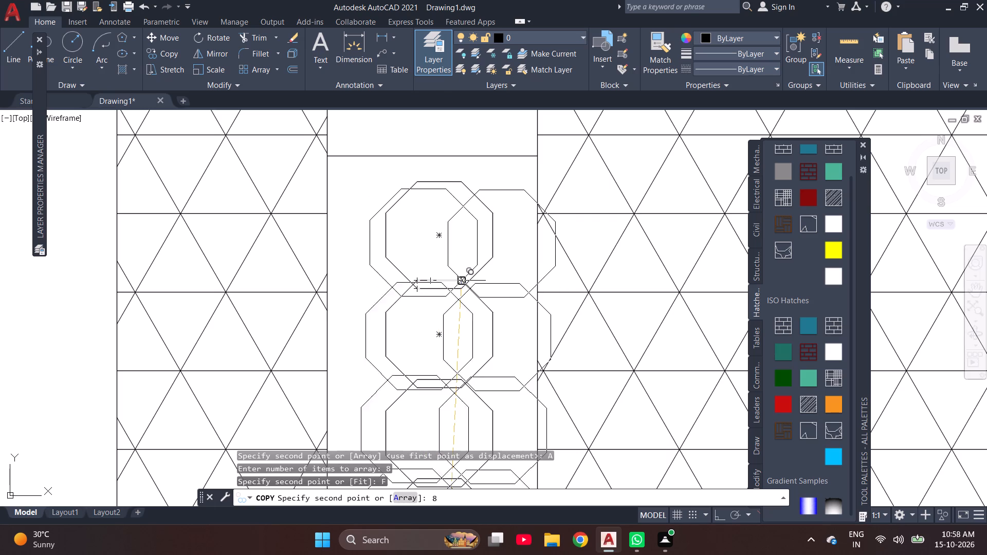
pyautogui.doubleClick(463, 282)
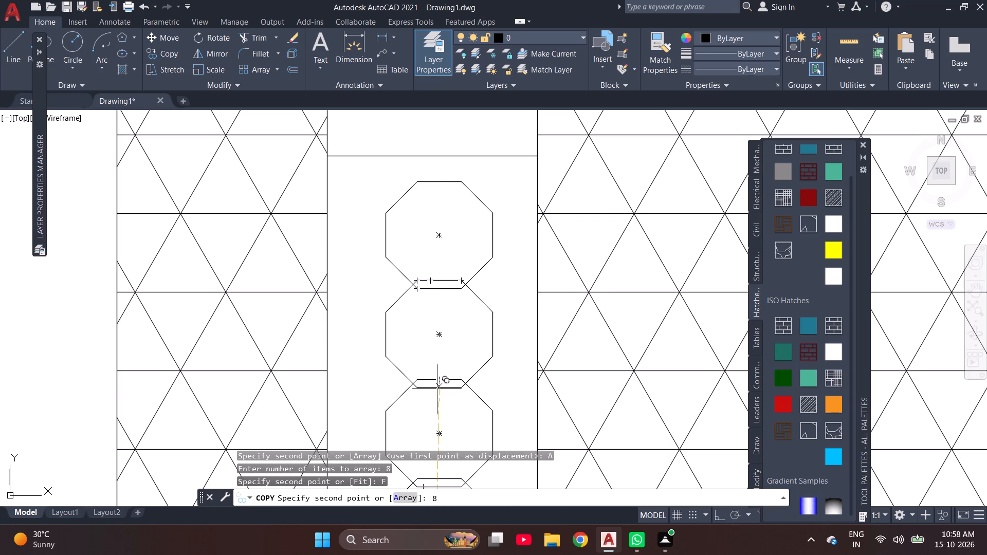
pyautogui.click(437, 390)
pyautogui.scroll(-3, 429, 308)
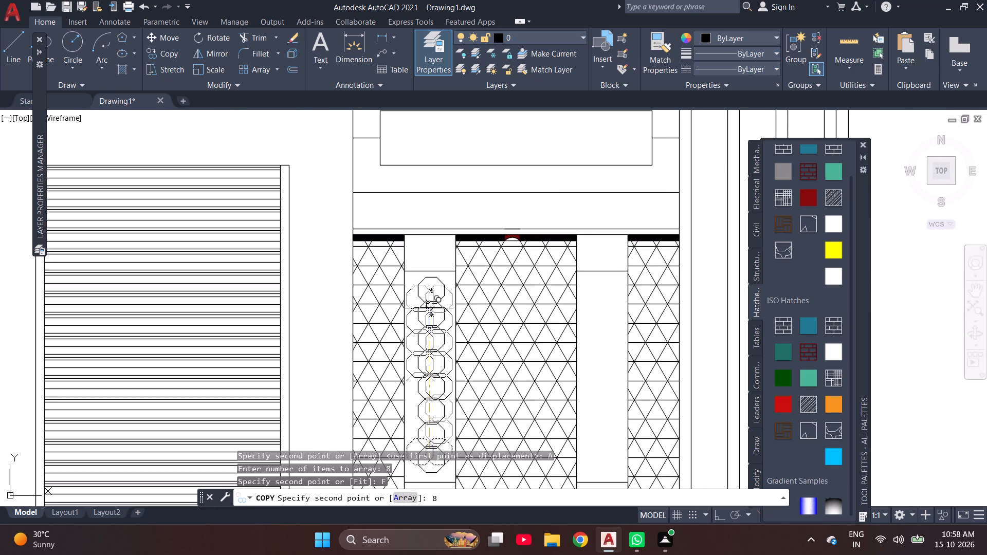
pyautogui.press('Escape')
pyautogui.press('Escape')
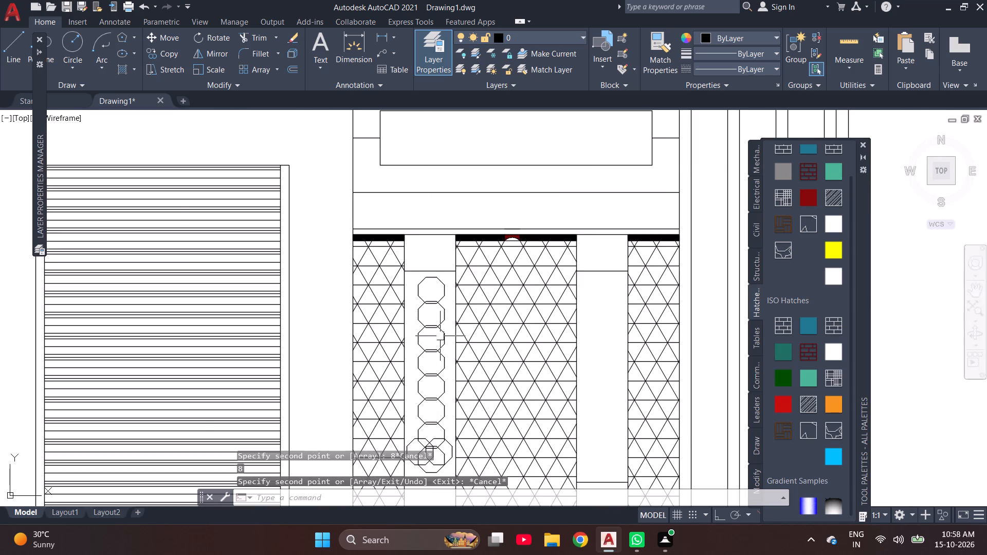
# Copy the two side octagons from their lower crossing point about 9" straight up the left plain strip, with Ortho on.
pyautogui.scroll(-1, 425, 295)
pyautogui.scroll(4, 428, 412)
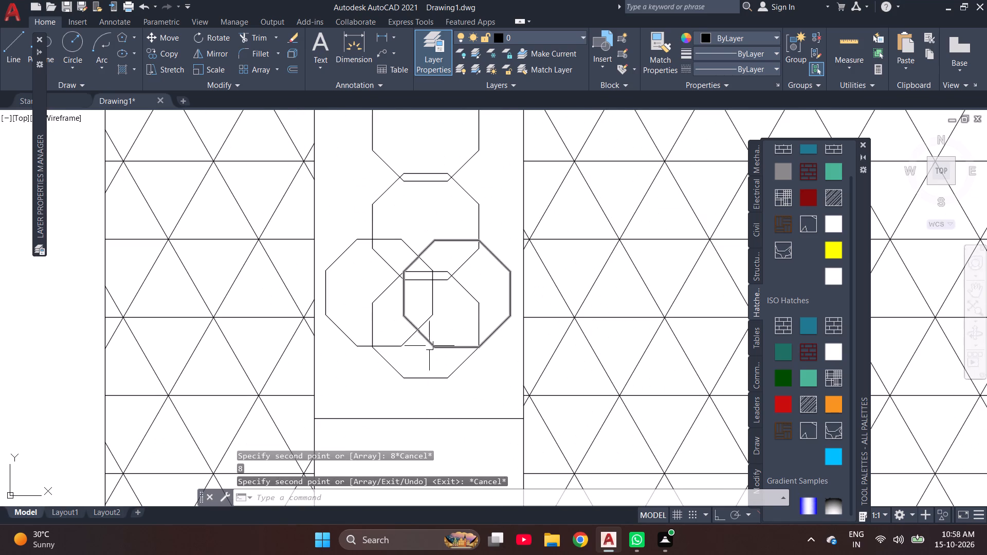
pyautogui.click(430, 345)
pyautogui.click(391, 347)
pyautogui.press('c')
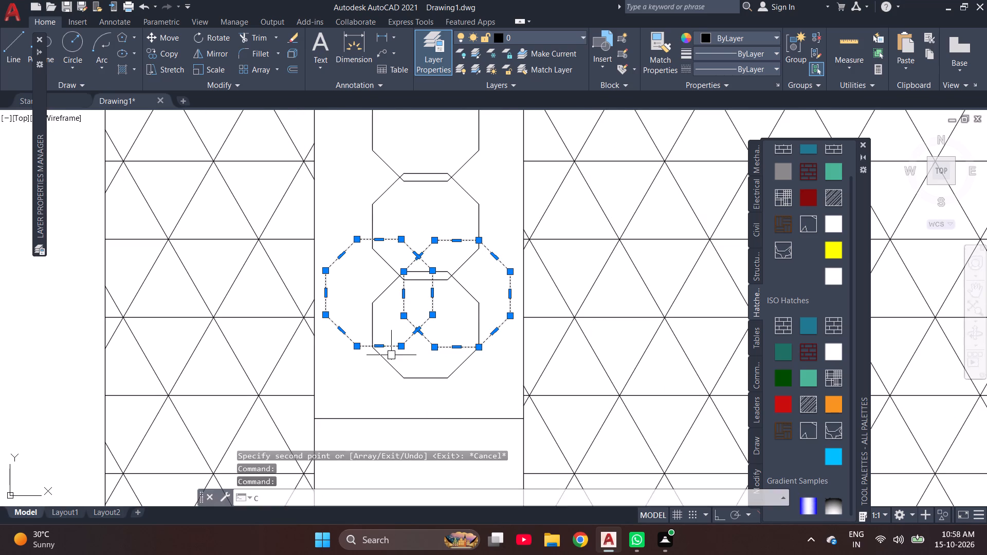
pyautogui.press('o')
pyautogui.press('Return')
pyautogui.click(417, 329)
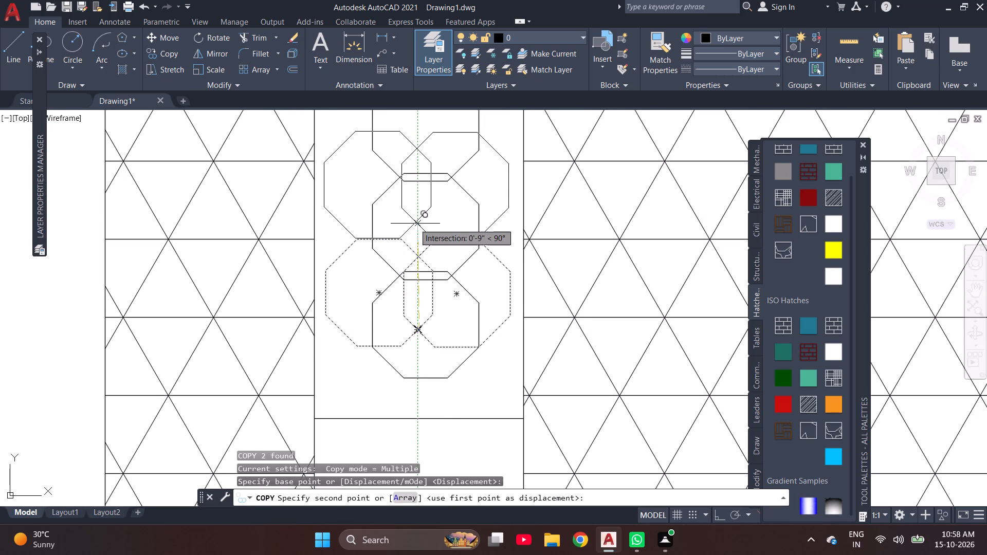
pyautogui.press('F8')
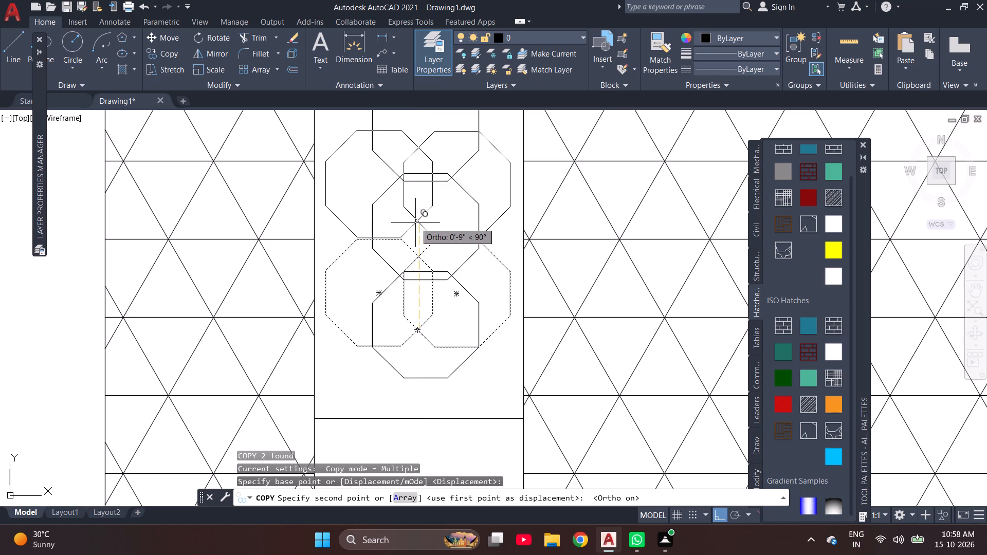
pyautogui.scroll(-2, 413, 192)
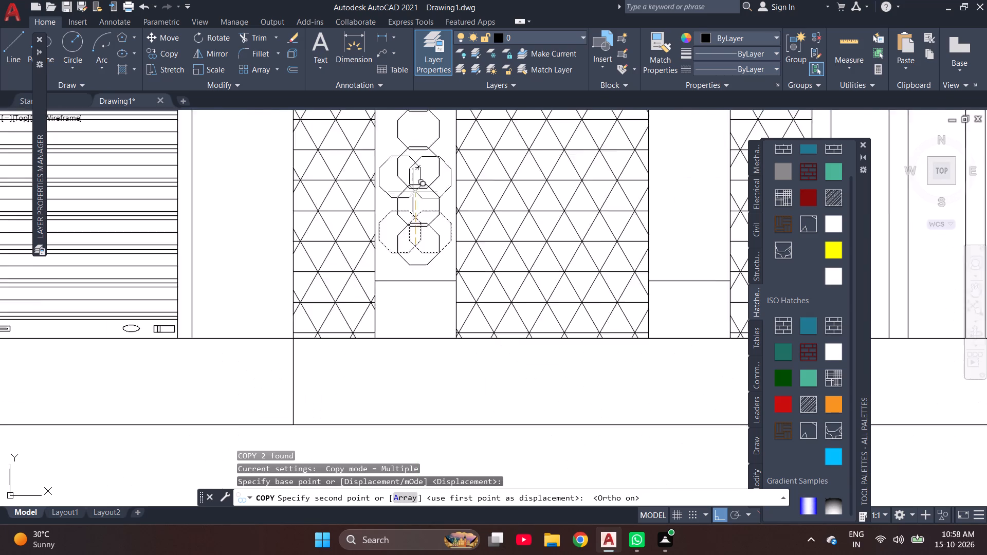
pyautogui.scroll(-1, 413, 192)
pyautogui.scroll(3, 417, 189)
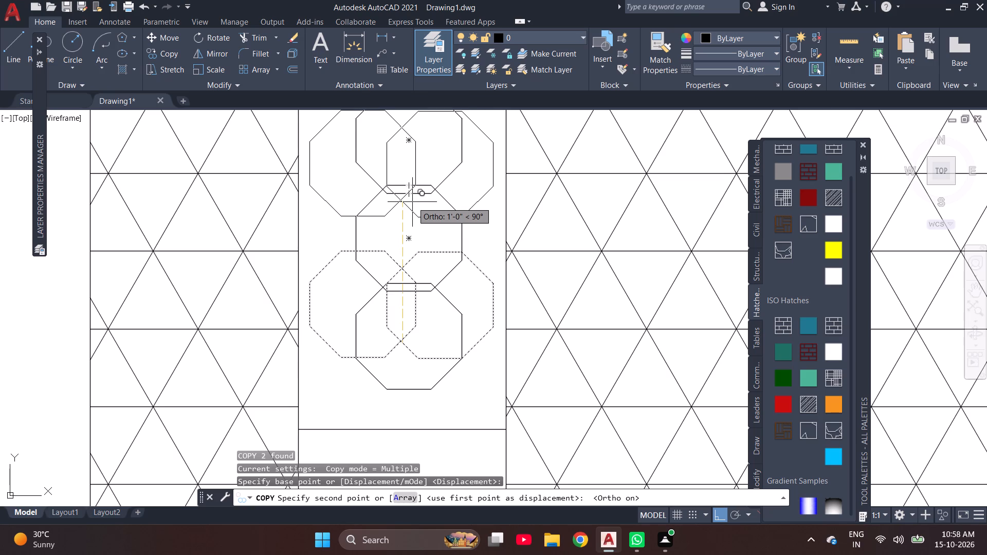
pyautogui.click(408, 234)
# Place a second copy of the side octagon pair about 1'-5" straight above the original pair.
pyautogui.scroll(-4, 389, 177)
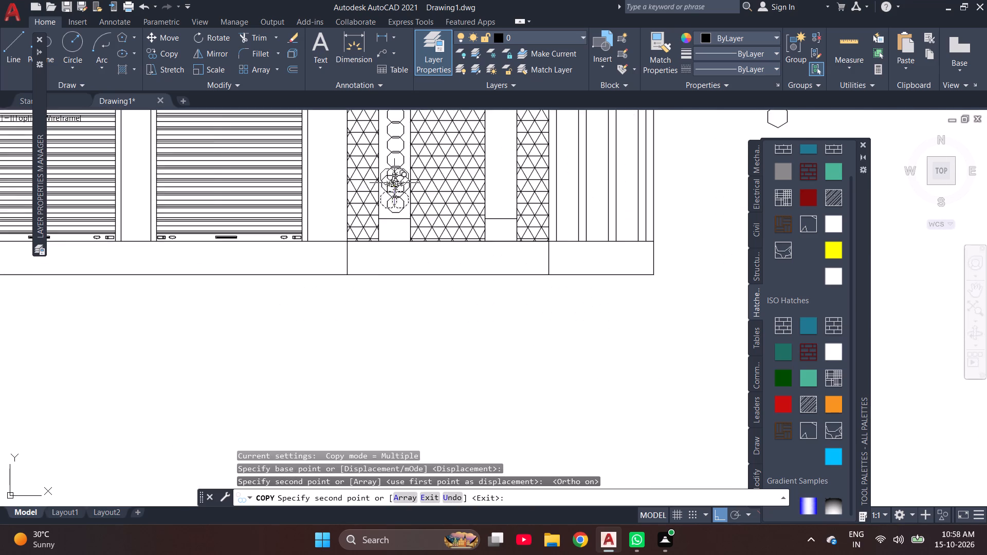
pyautogui.scroll(-2, 394, 182)
pyautogui.scroll(3, 392, 136)
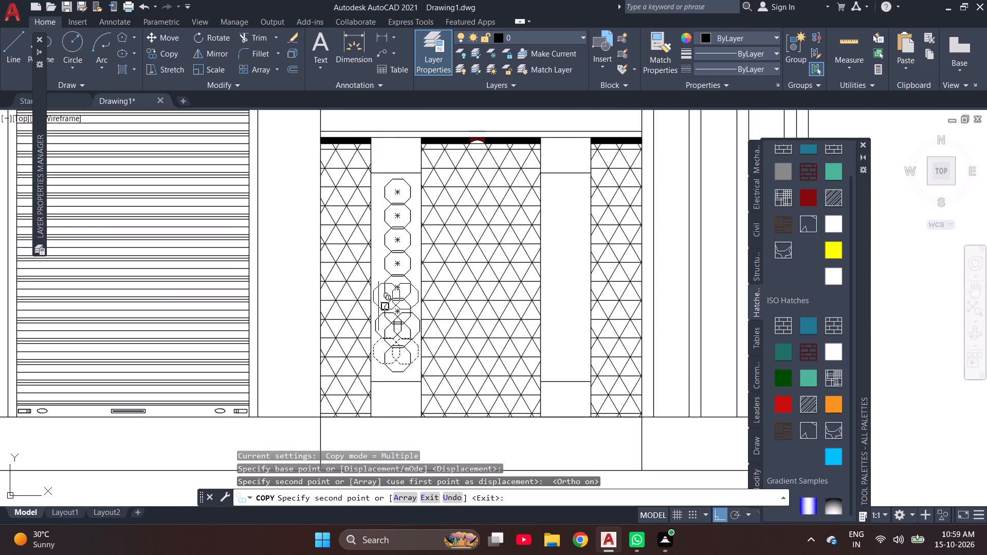
pyautogui.scroll(4, 377, 298)
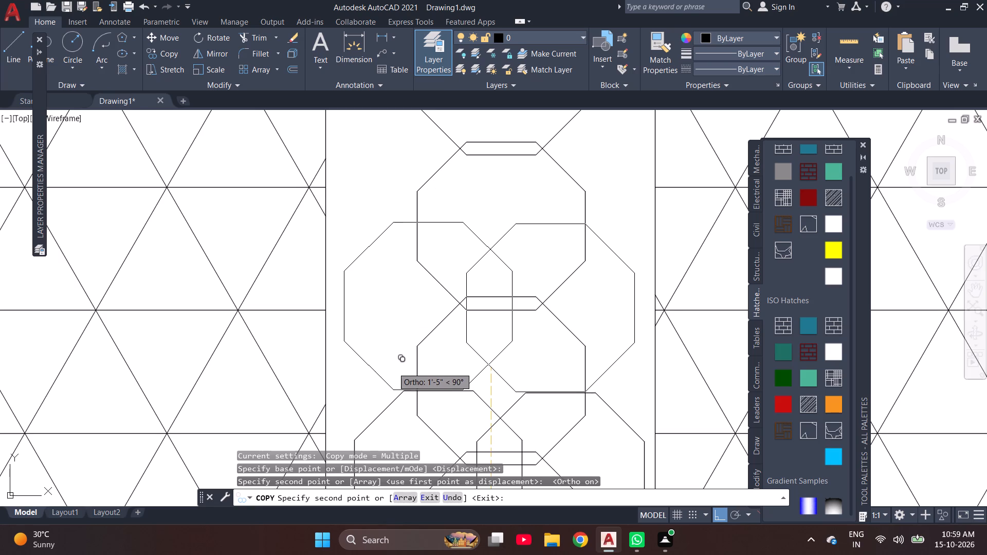
pyautogui.click(444, 368)
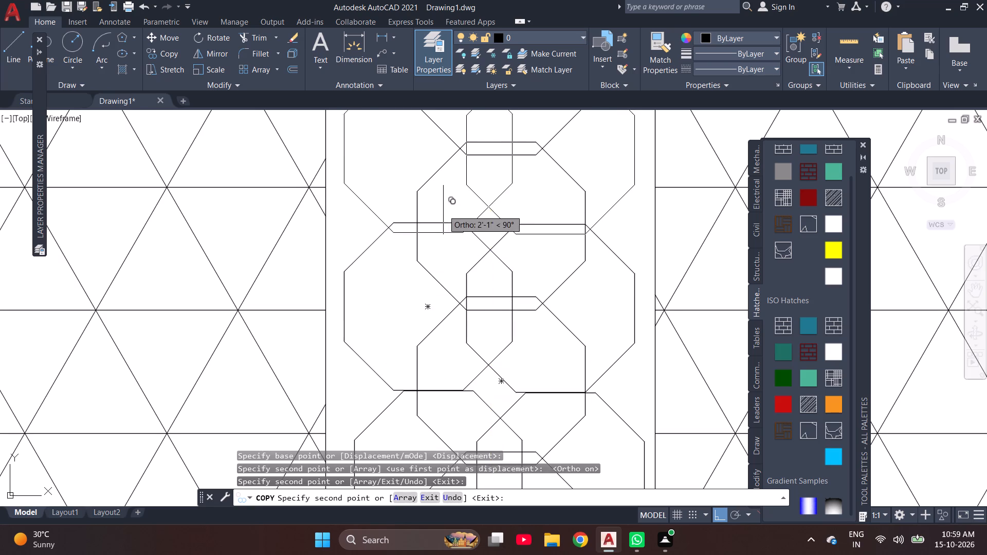
# Place two more copies of the side octagon pair directly above the previous ones, at about 2'-1" and one pair height higher.
pyautogui.click(435, 201)
pyautogui.scroll(-2, 488, 296)
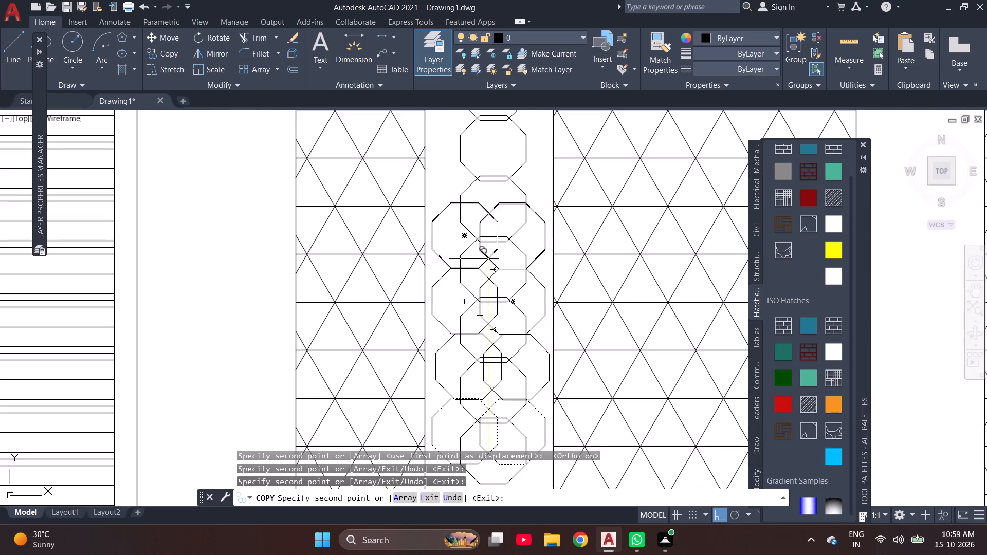
pyautogui.scroll(-3, 465, 224)
pyautogui.scroll(3, 469, 183)
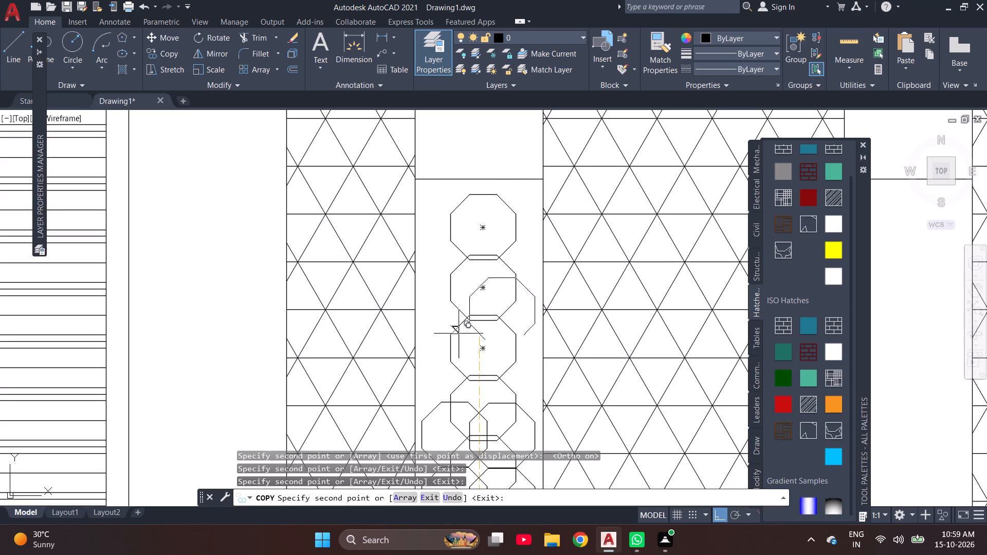
pyautogui.scroll(3, 458, 393)
pyautogui.click(458, 396)
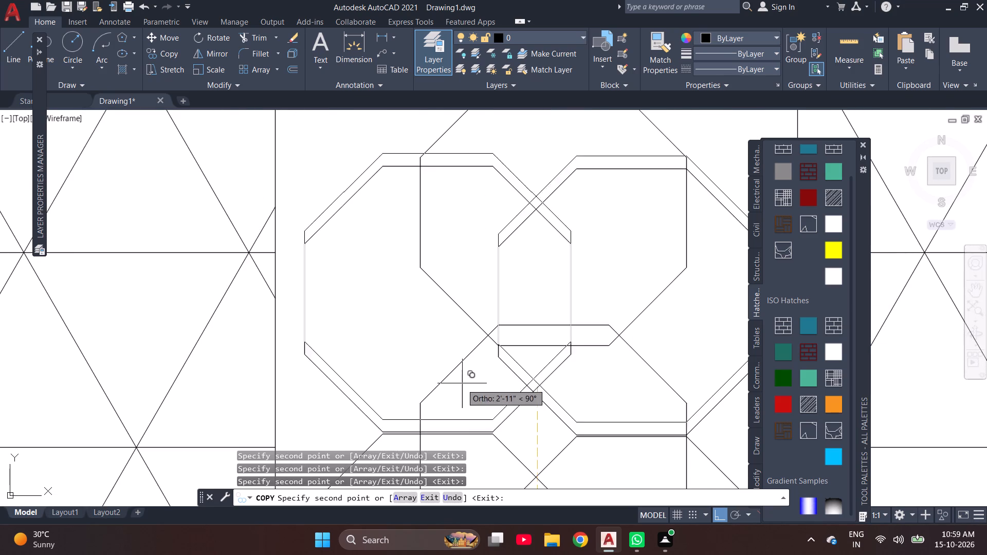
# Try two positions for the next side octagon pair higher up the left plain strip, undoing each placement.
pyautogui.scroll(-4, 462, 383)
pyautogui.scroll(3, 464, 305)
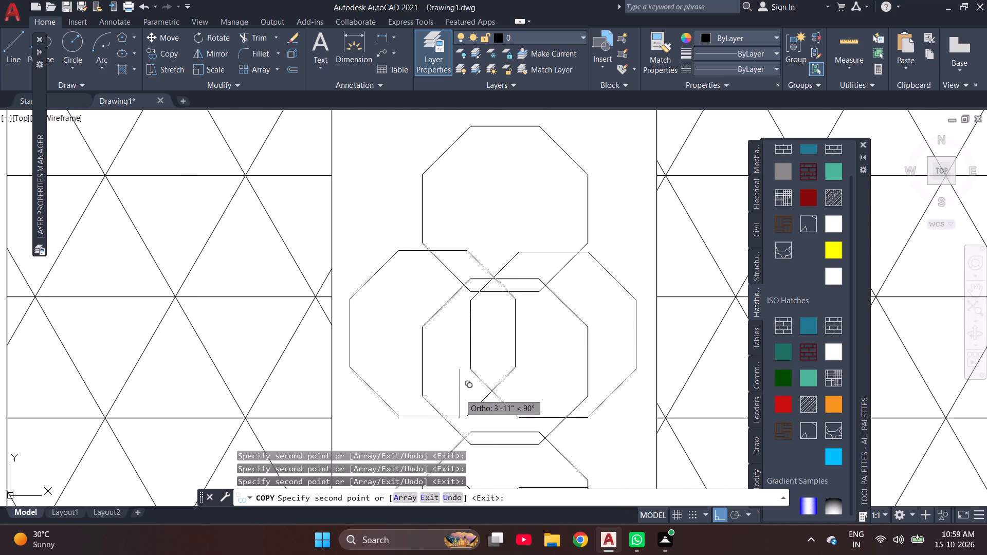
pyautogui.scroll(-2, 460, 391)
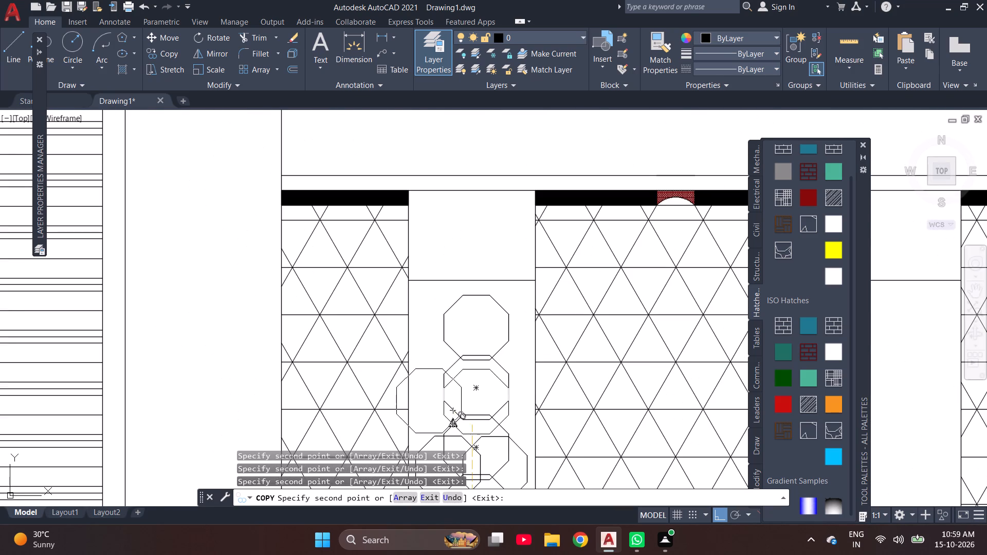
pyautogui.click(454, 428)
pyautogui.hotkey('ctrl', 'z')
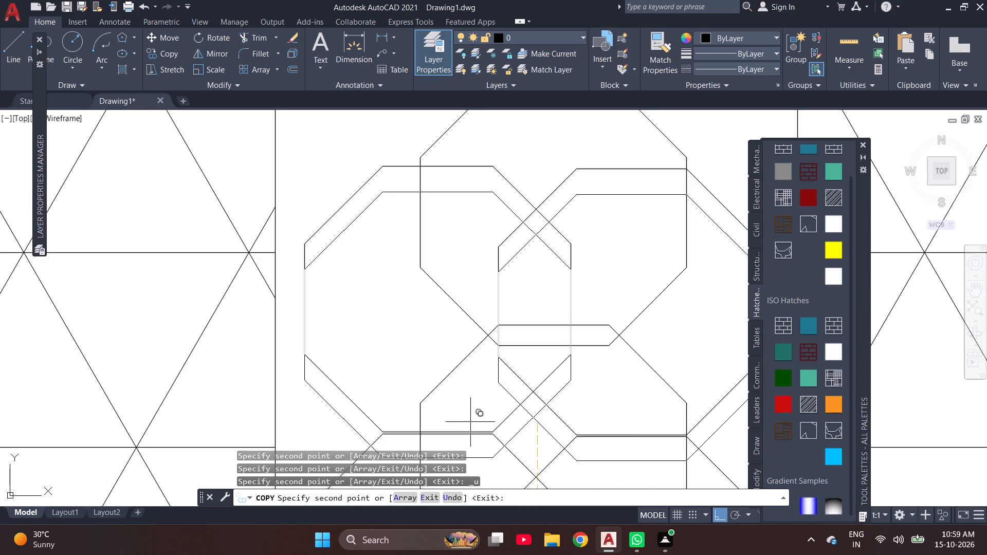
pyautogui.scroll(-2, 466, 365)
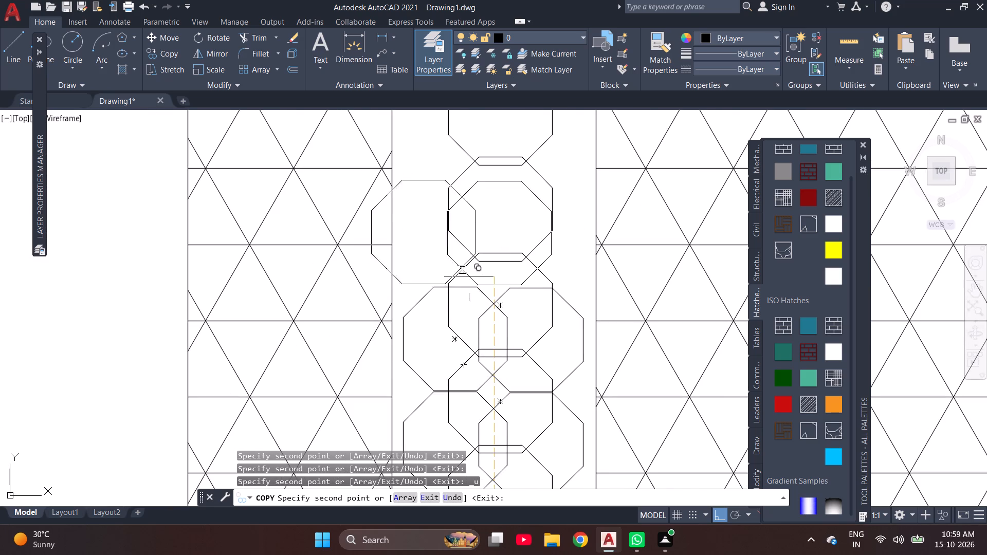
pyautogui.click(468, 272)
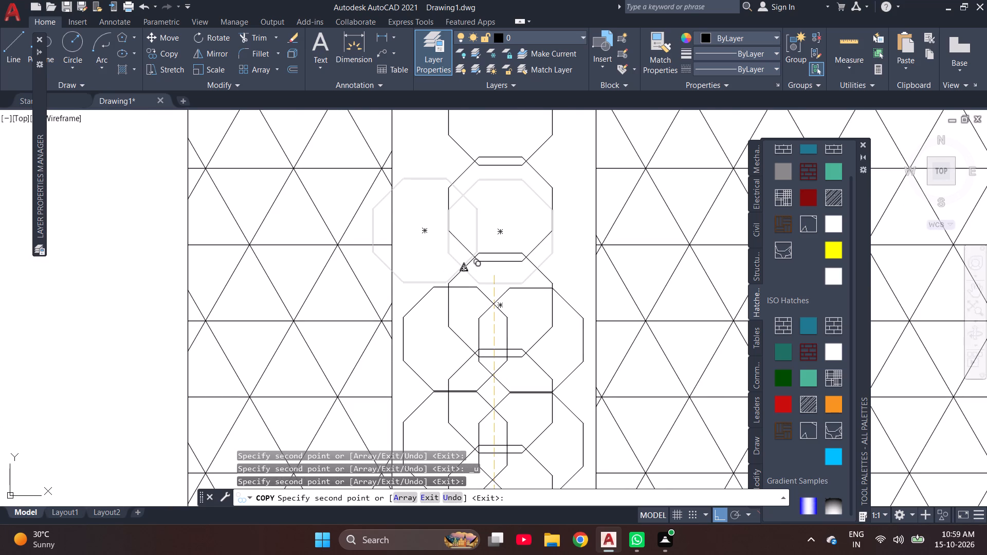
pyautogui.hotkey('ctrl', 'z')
# Place the next copy of the side octagon pair directly above the last kept pair in the left plain strip.
pyautogui.scroll(-2, 478, 265)
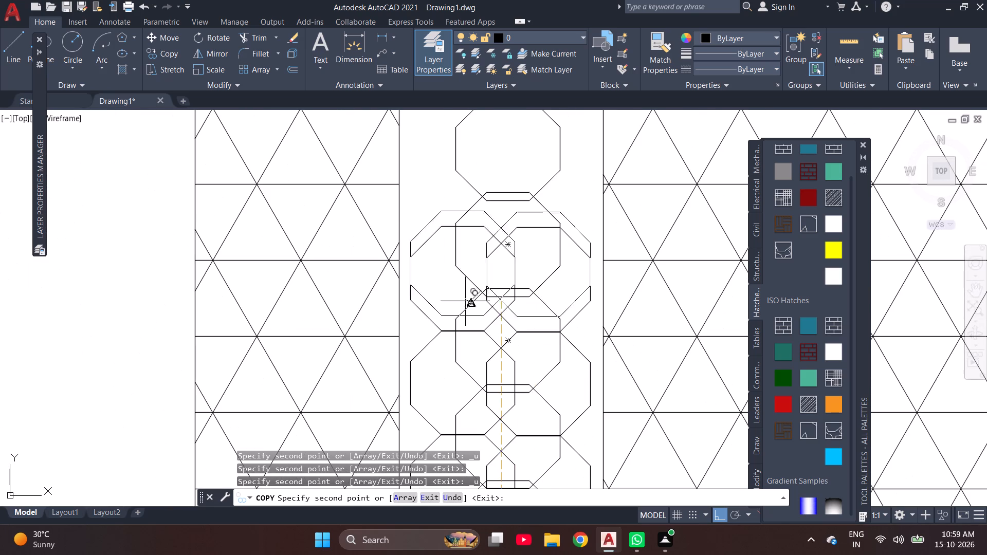
pyautogui.click(495, 217)
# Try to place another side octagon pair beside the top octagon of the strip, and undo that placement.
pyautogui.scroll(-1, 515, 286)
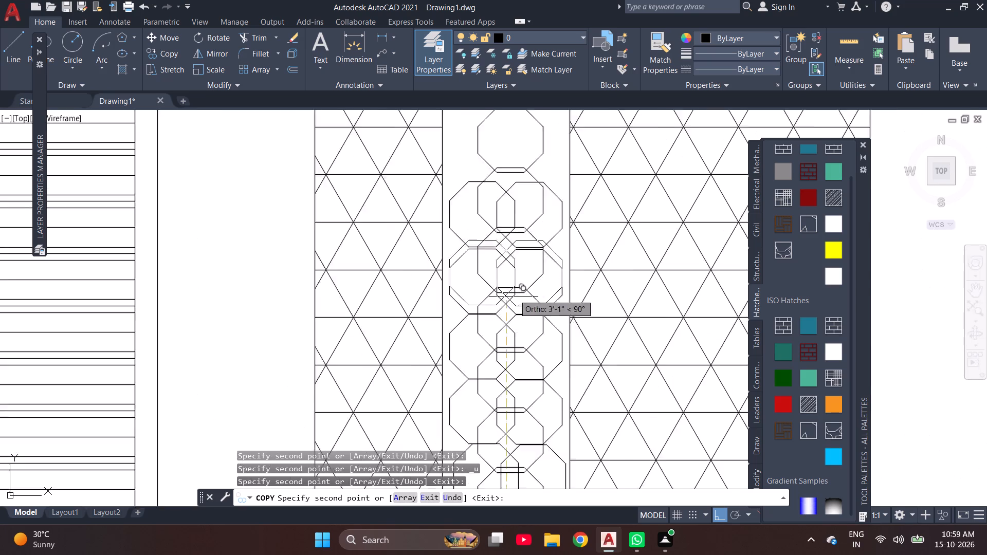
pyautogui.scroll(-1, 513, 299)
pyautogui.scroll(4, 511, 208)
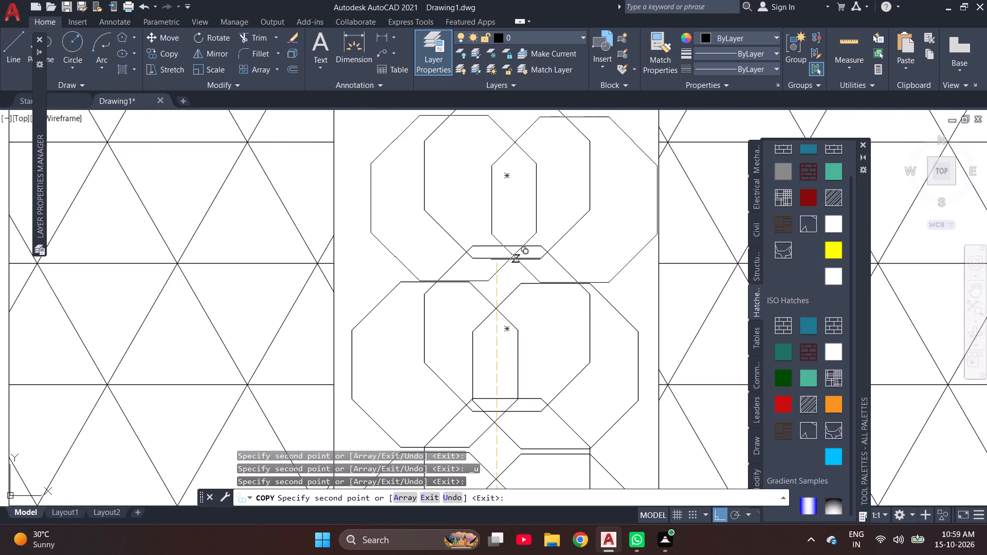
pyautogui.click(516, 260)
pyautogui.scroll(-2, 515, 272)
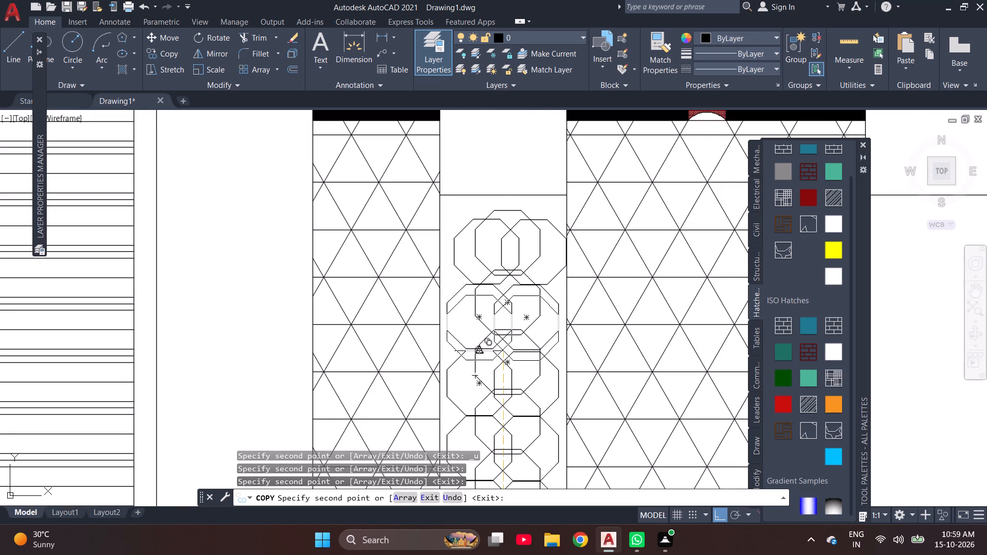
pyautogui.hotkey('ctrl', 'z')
# Place the topmost copy of the side octagon pair about 4'-4" above the original pair and finish copying.
pyautogui.scroll(-2, 502, 316)
pyautogui.scroll(4, 486, 229)
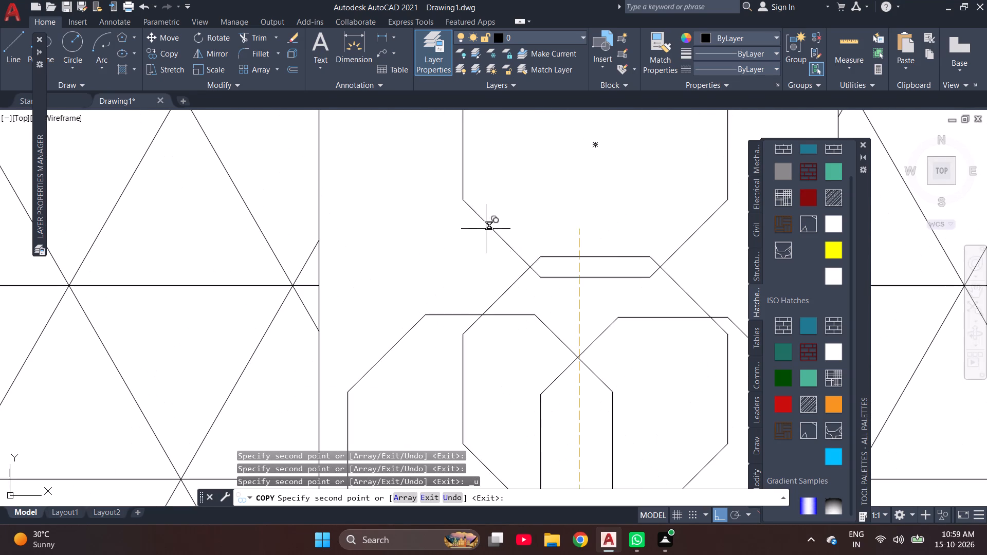
pyautogui.click(497, 276)
pyautogui.scroll(-2, 503, 295)
pyautogui.scroll(-2, 476, 356)
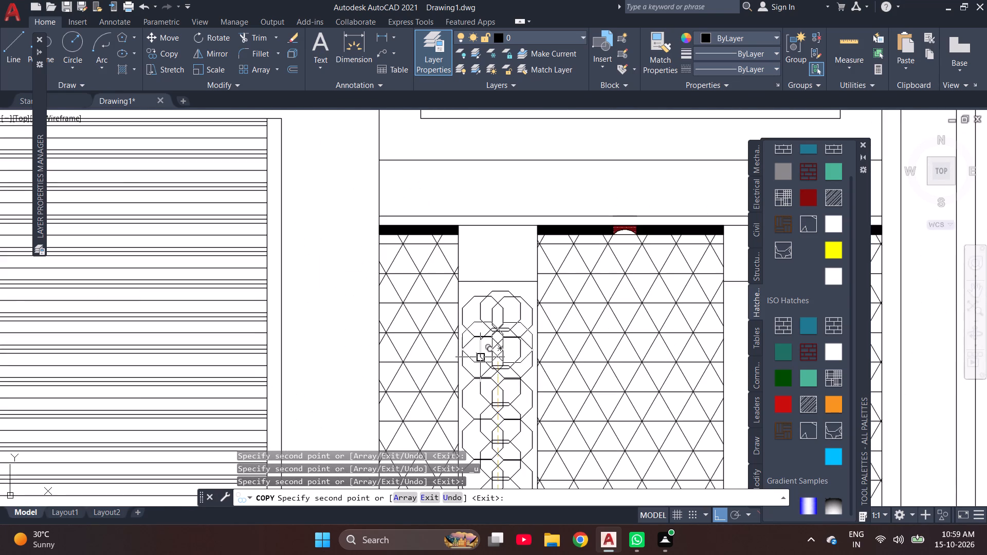
pyautogui.scroll(-2, 478, 289)
pyautogui.scroll(-1, 436, 232)
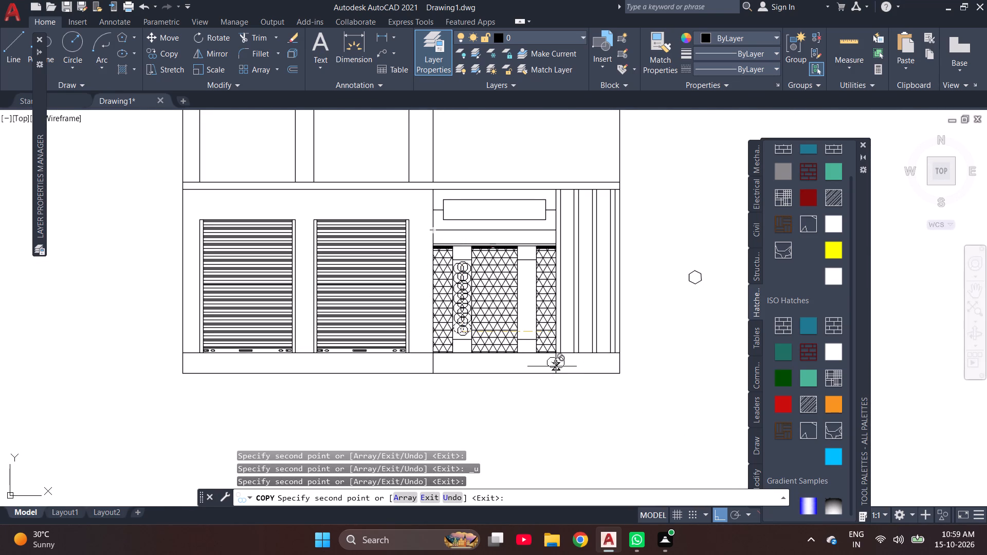
pyautogui.press('Escape')
# Scale the whole octagon column in the left plain strip down slightly, using the top octagon's upper-left corner as base point.
pyautogui.scroll(3, 467, 331)
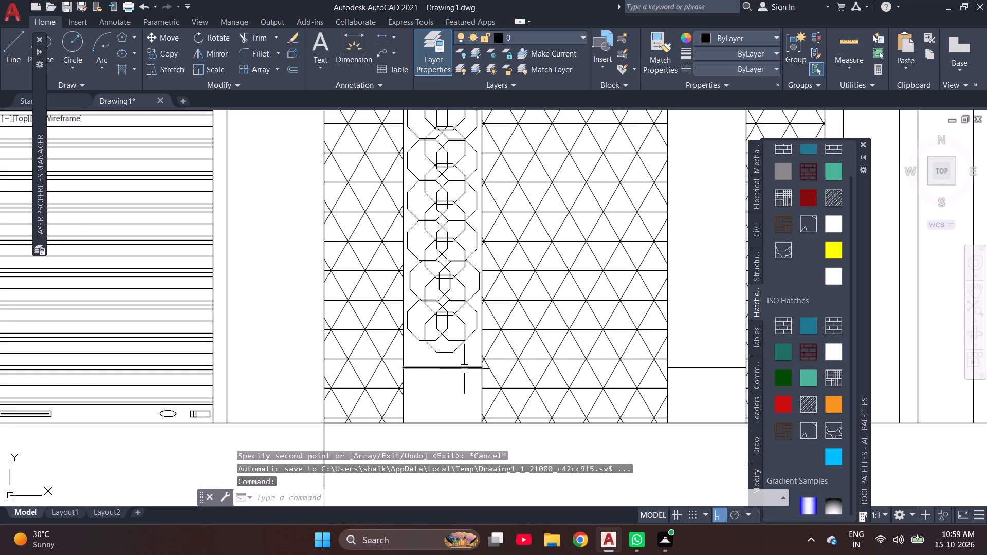
pyautogui.click(477, 352)
pyautogui.scroll(-1, 446, 251)
pyautogui.scroll(-1, 440, 160)
pyautogui.scroll(3, 437, 133)
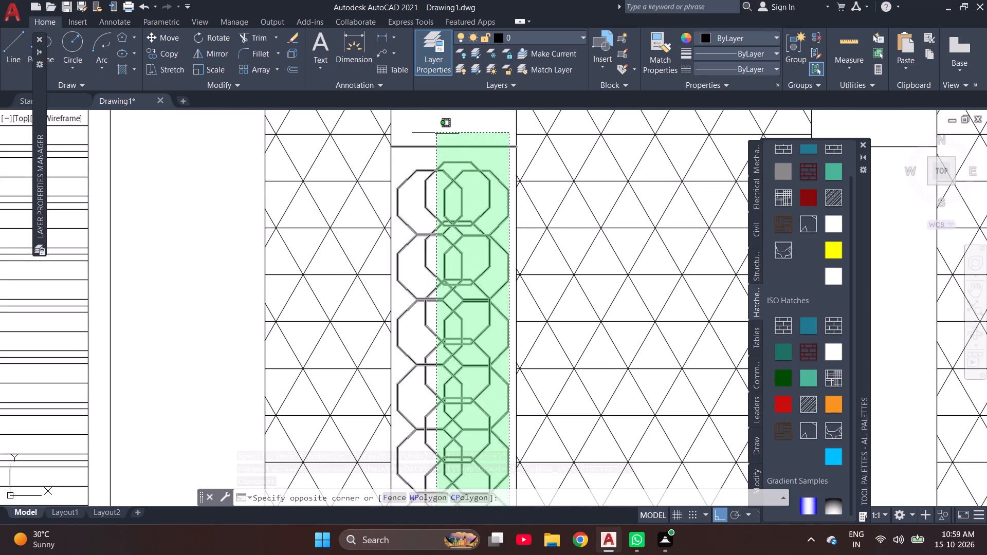
pyautogui.click(396, 154)
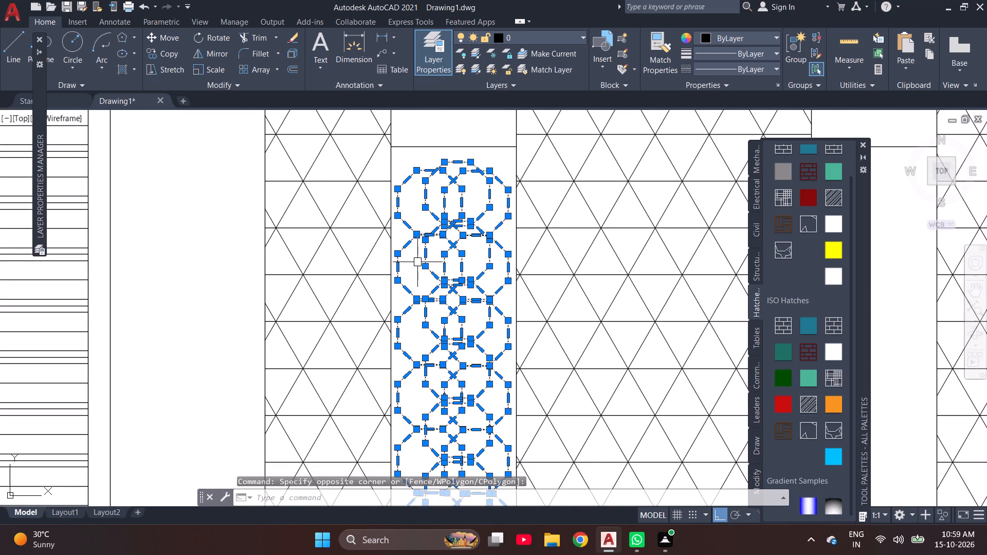
pyautogui.write('SC')
pyautogui.press('Return')
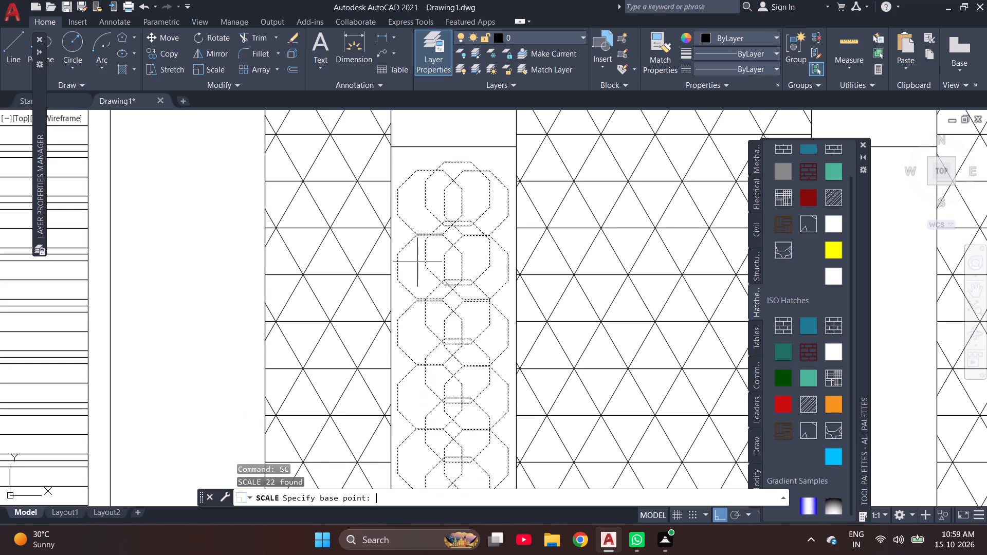
pyautogui.click(442, 158)
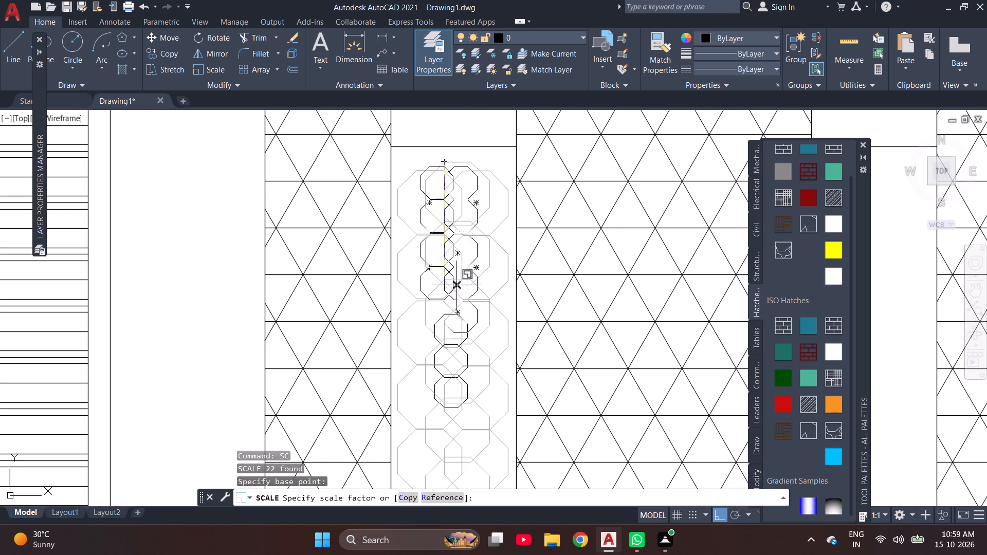
pyautogui.scroll(-2, 417, 190)
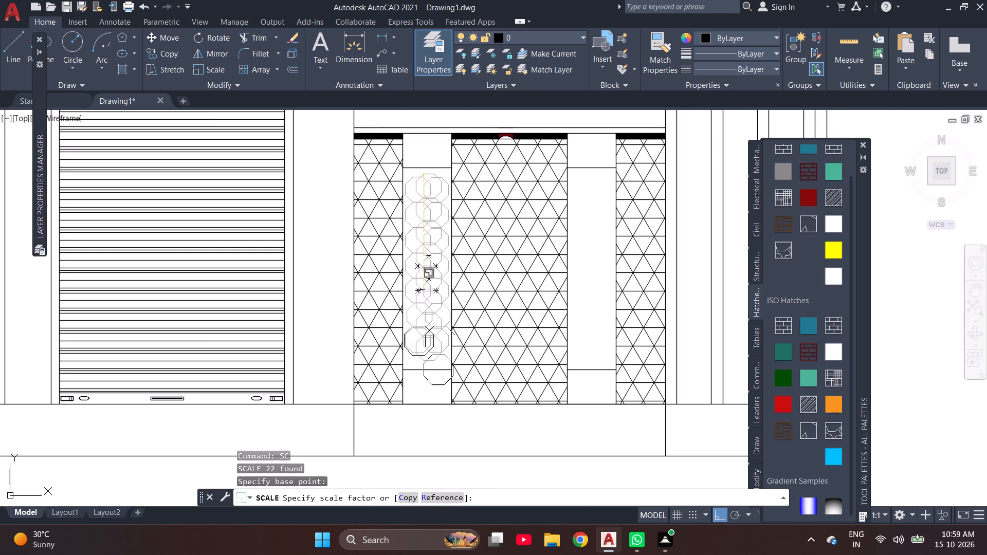
pyautogui.click(421, 251)
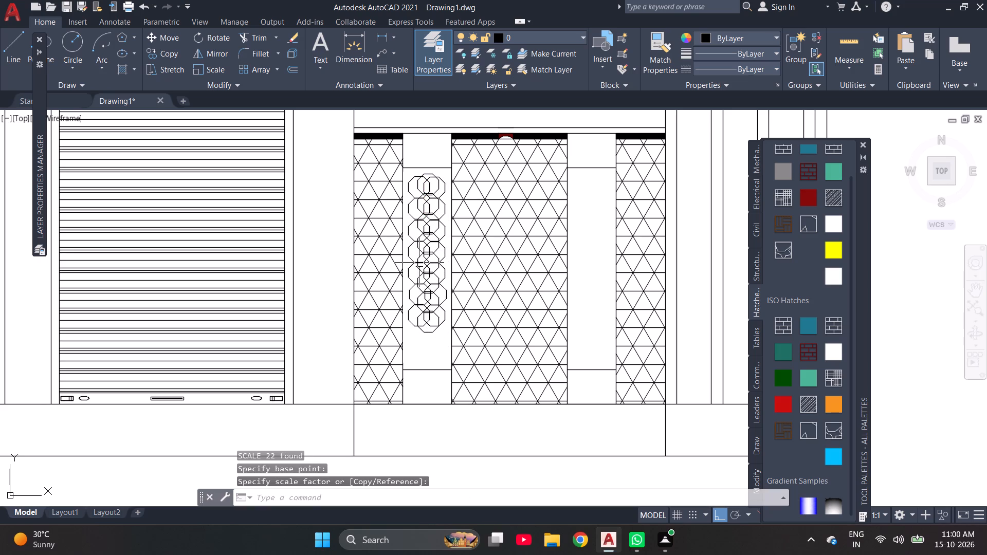
# Move the entire scaled octagon column down the left plain strip, keeping it between the strip's upper and lower horizontal lines.
pyautogui.scroll(-2, 341, 305)
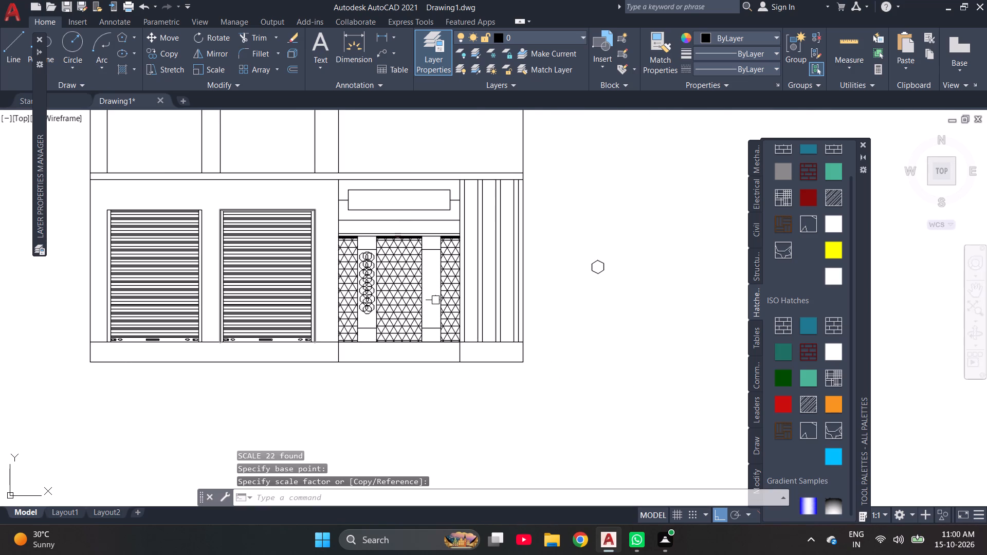
pyautogui.scroll(3, 443, 298)
pyautogui.scroll(-1, 254, 320)
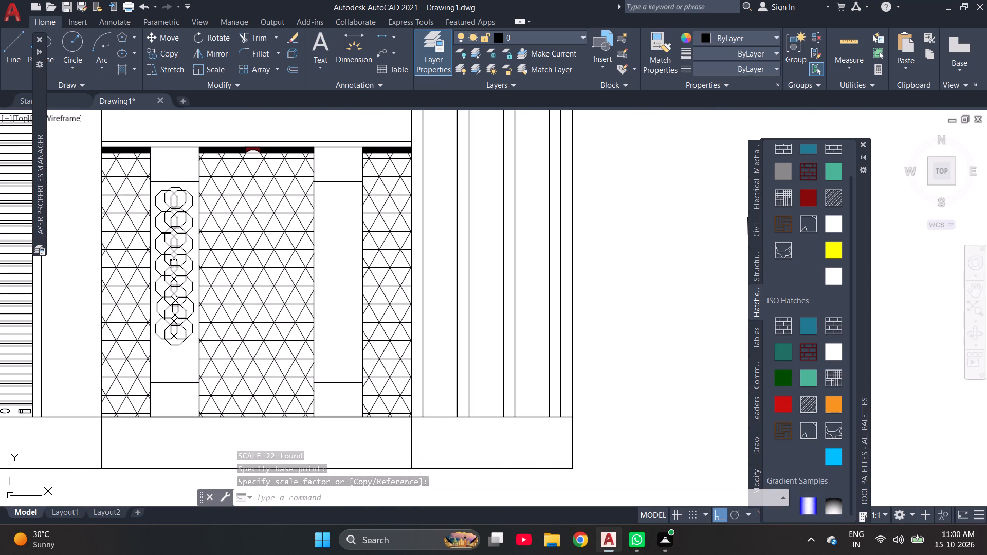
pyautogui.scroll(2, 149, 225)
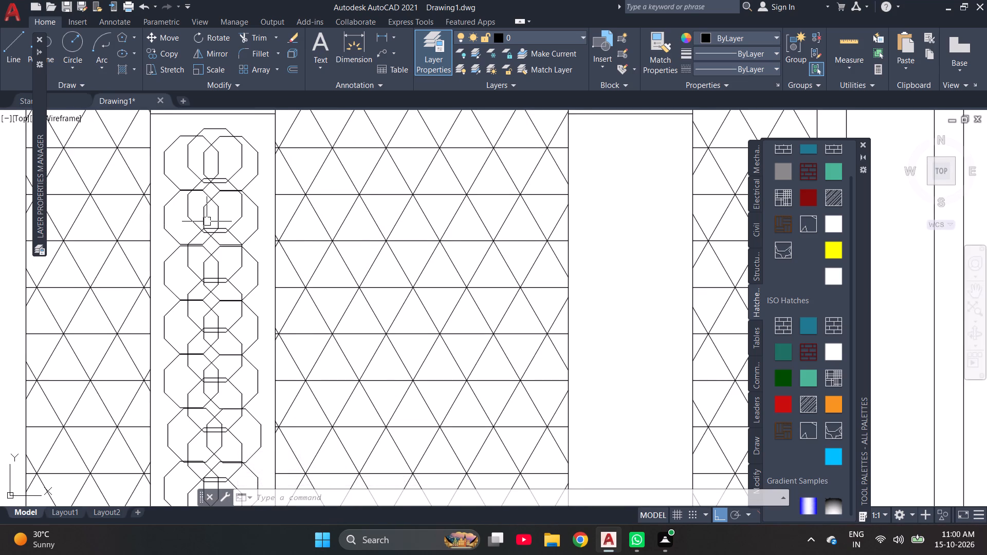
pyautogui.scroll(-1, 208, 221)
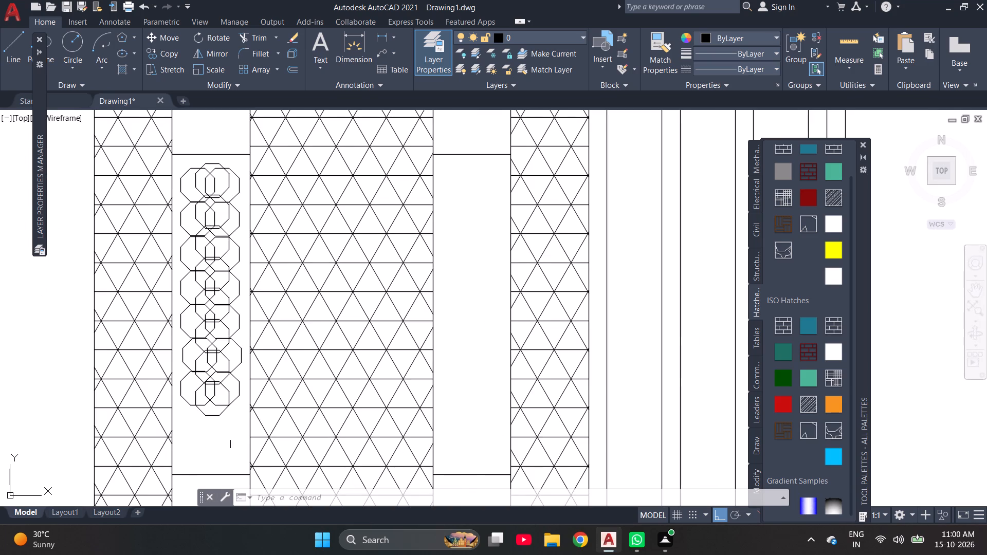
pyautogui.click(240, 419)
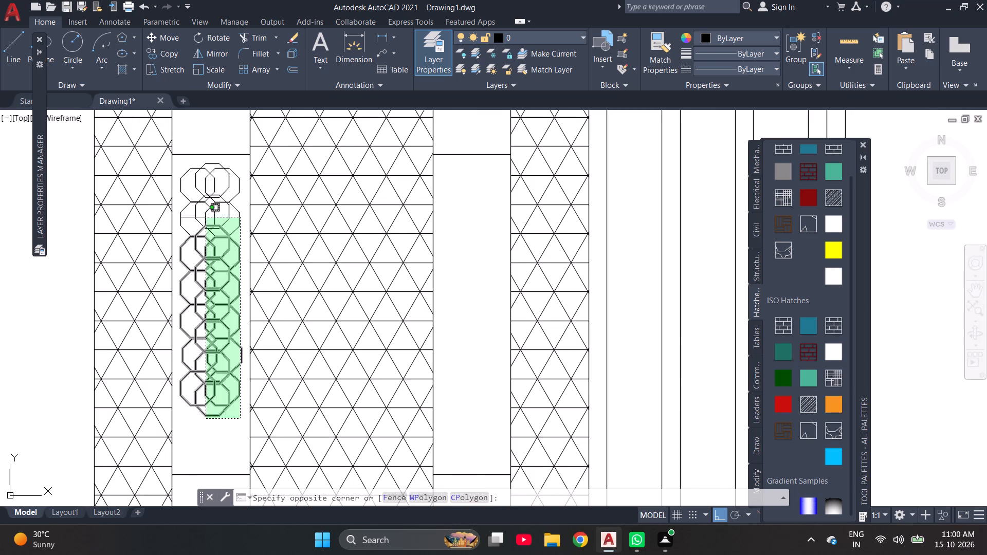
pyautogui.click(178, 160)
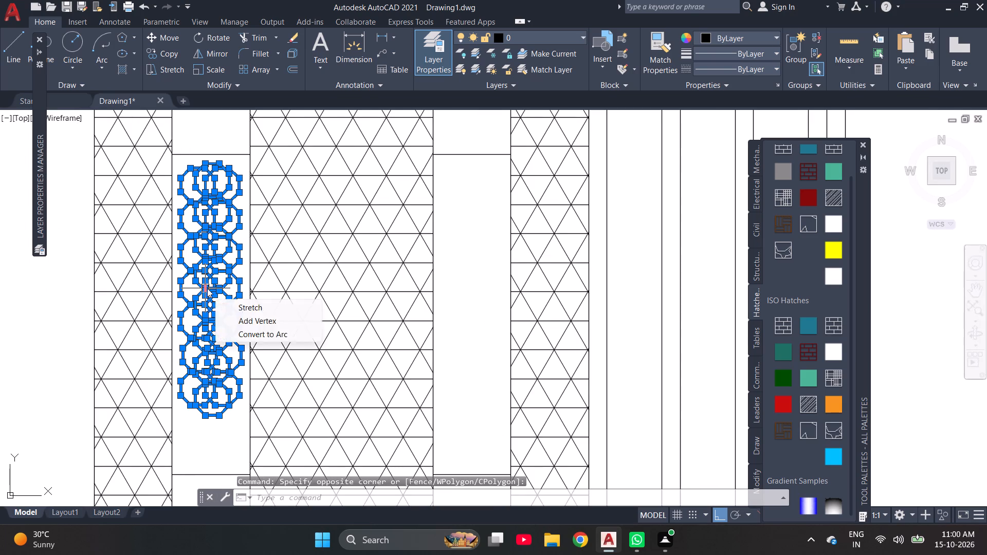
pyautogui.write('M')
pyautogui.press('space')
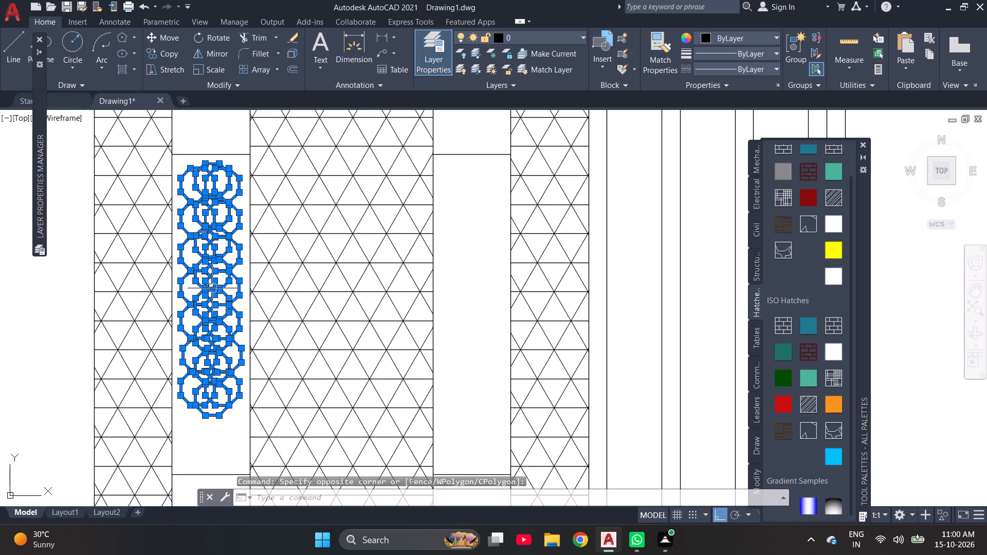
pyautogui.click(299, 500)
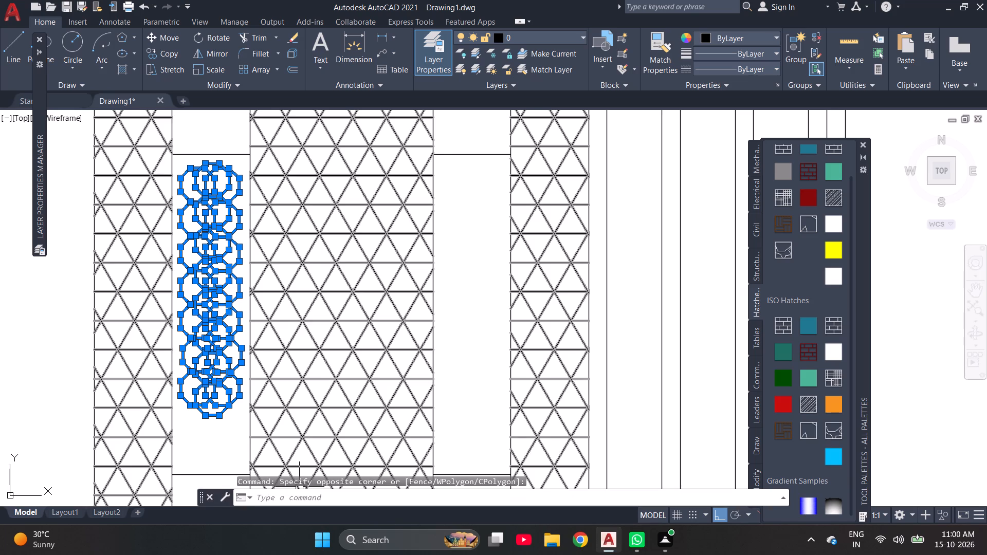
pyautogui.press('m')
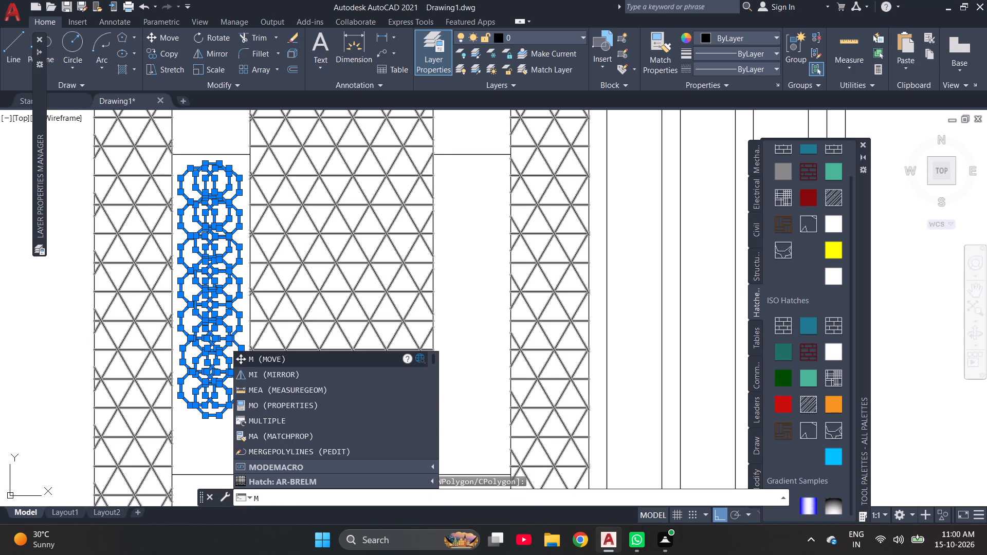
pyautogui.press('space')
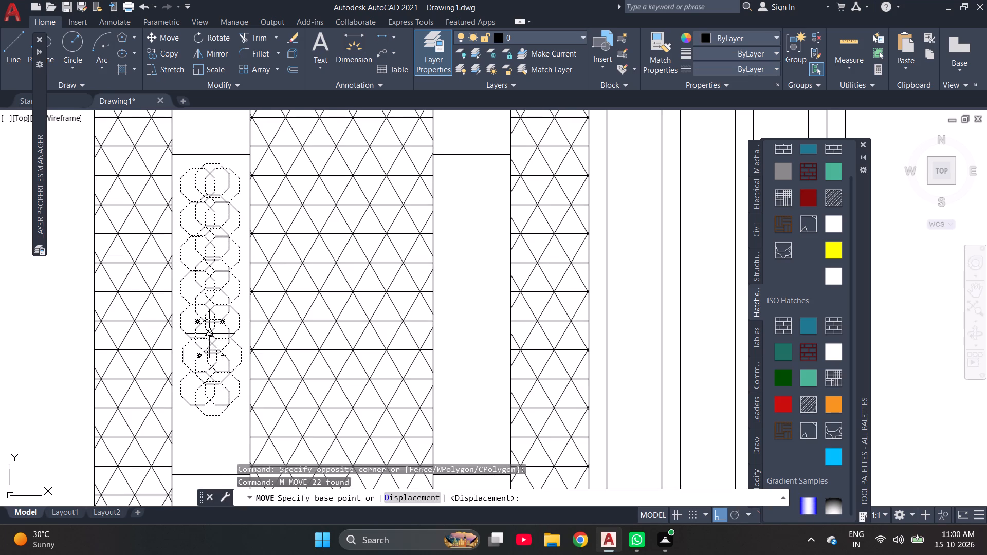
pyautogui.click(216, 272)
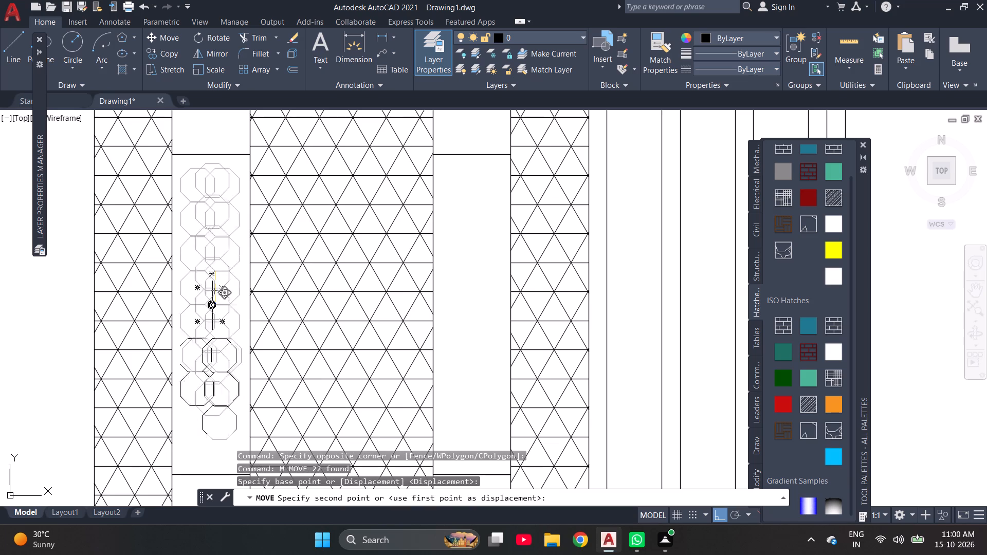
pyautogui.click(211, 305)
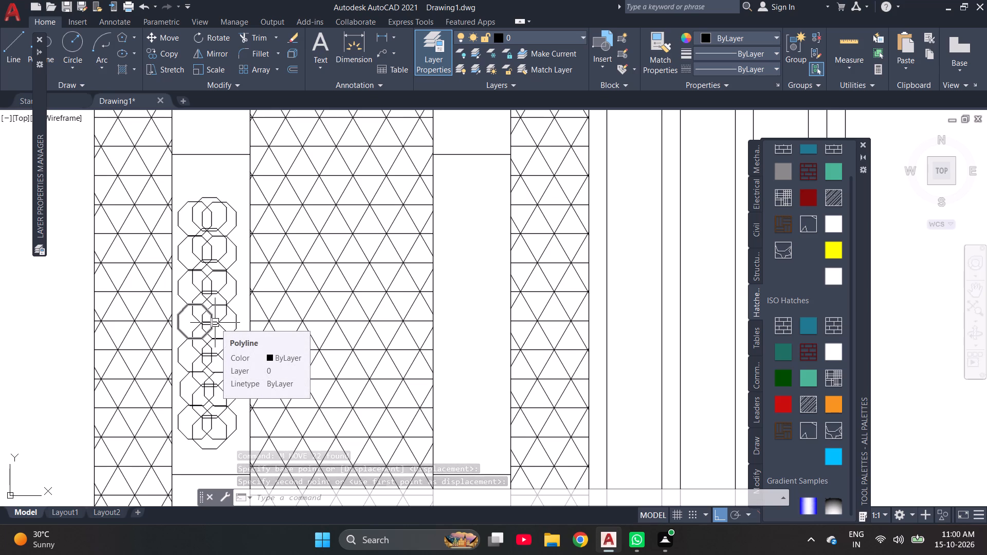
pyautogui.press('Escape')
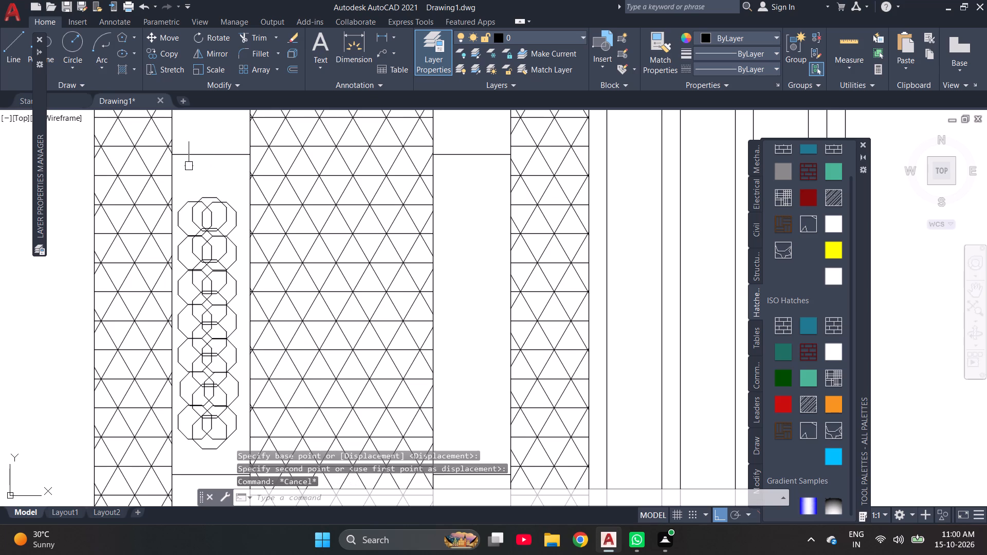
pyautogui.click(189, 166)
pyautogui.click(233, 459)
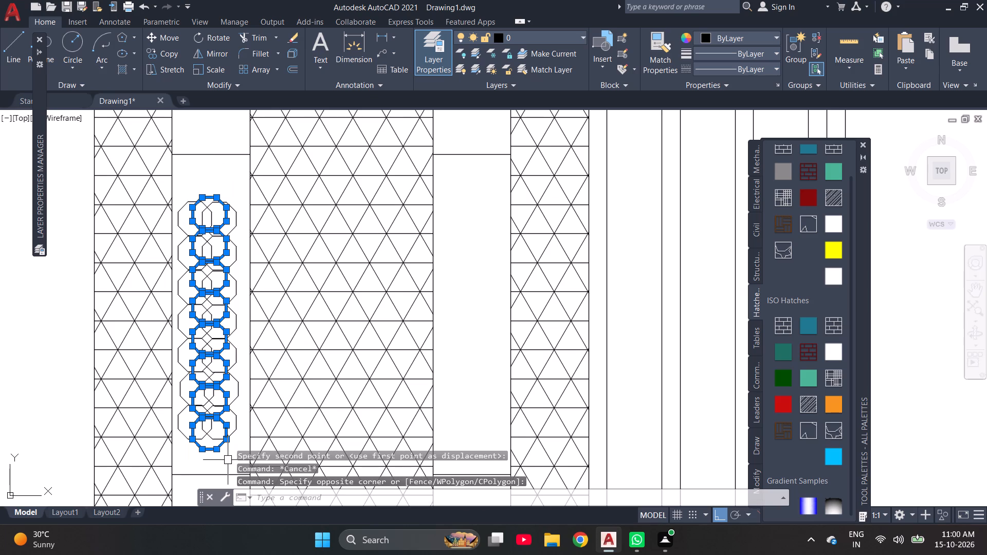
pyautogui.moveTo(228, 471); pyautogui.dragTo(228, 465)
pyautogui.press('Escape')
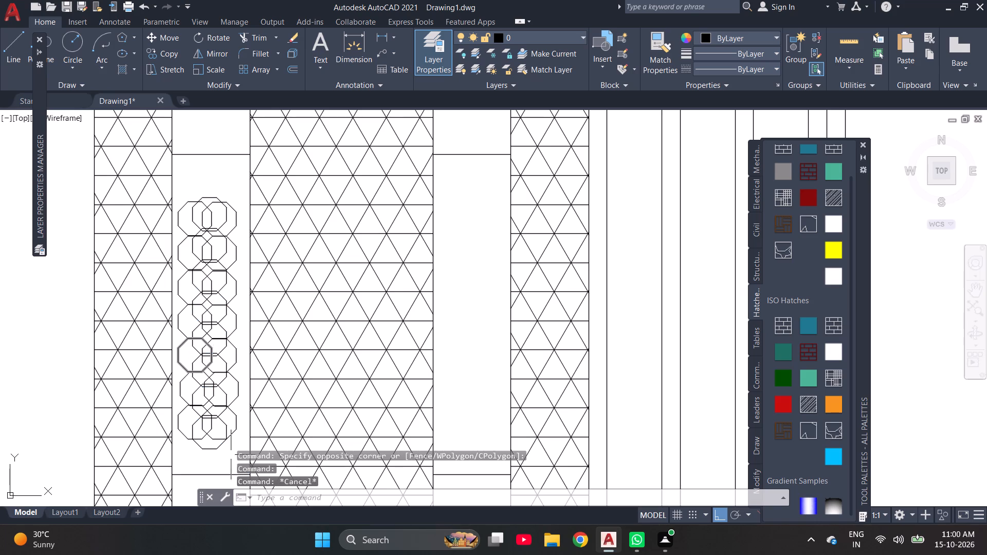
# Copy the whole octagon column horizontally about 4'-9" from the left plain strip into the right plain strip.
pyautogui.click(233, 452)
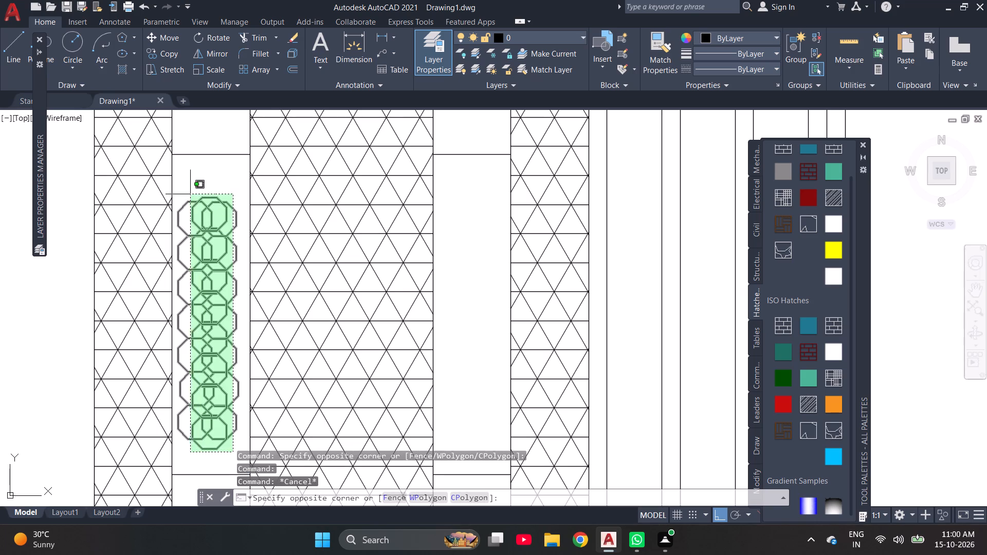
pyautogui.click(180, 182)
pyautogui.press('c')
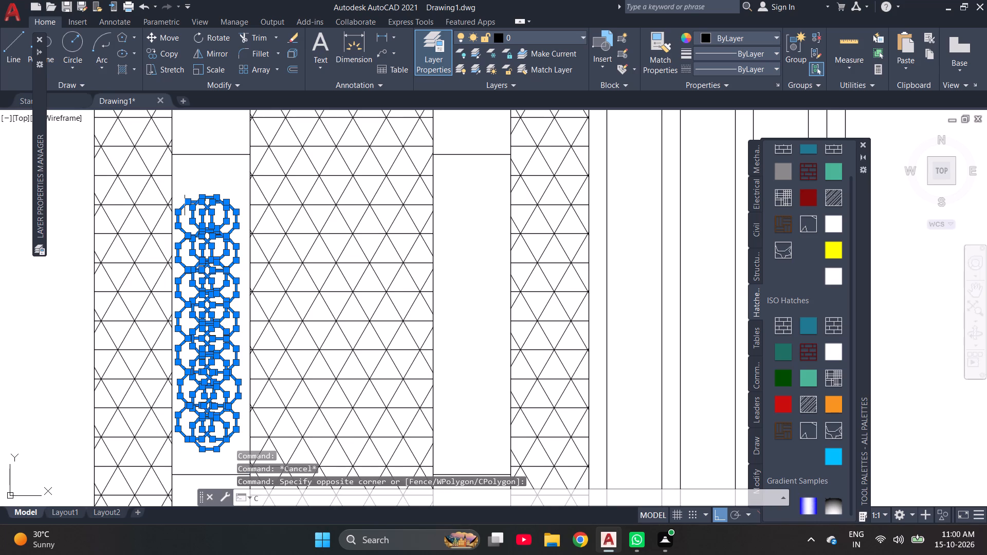
pyautogui.press('o')
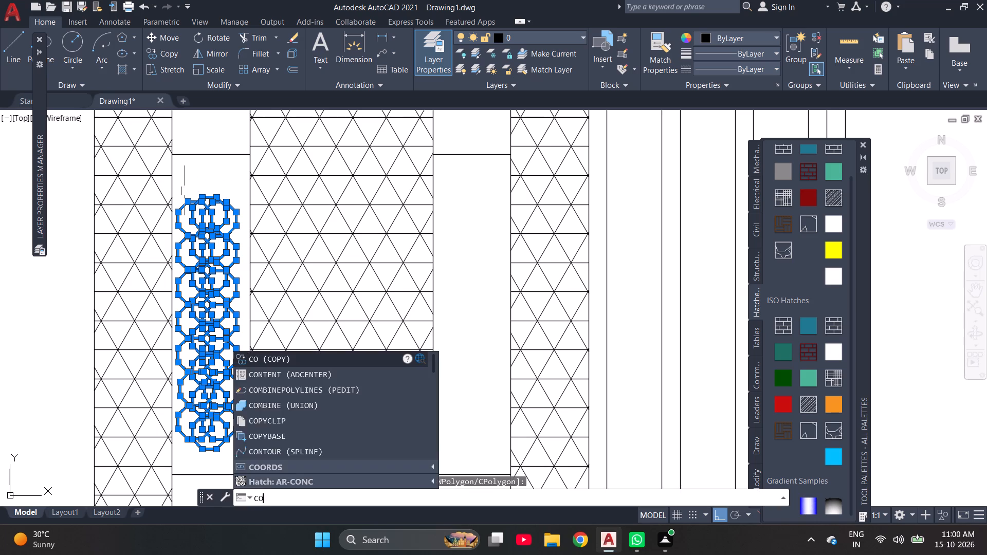
pyautogui.press('Return')
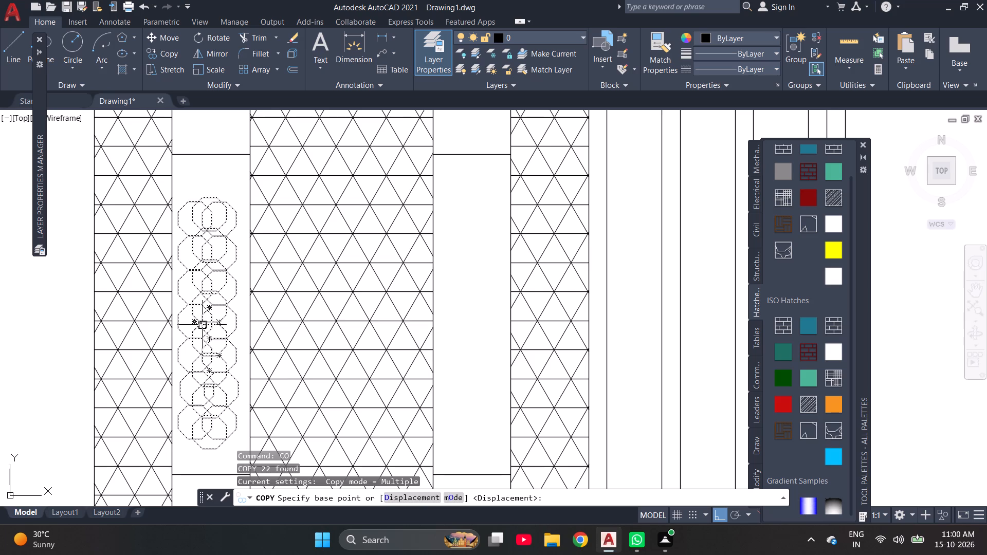
pyautogui.click(205, 321)
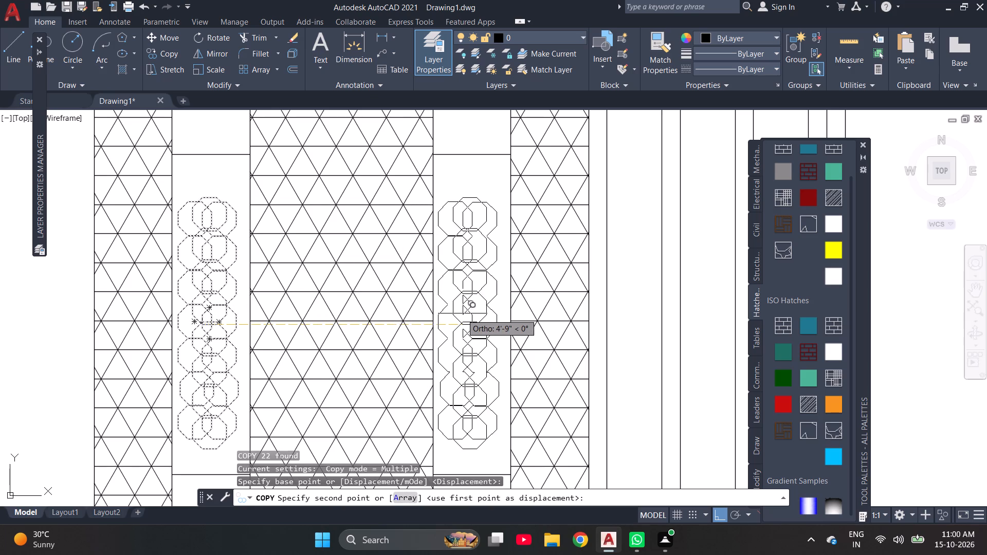
pyautogui.click(467, 309)
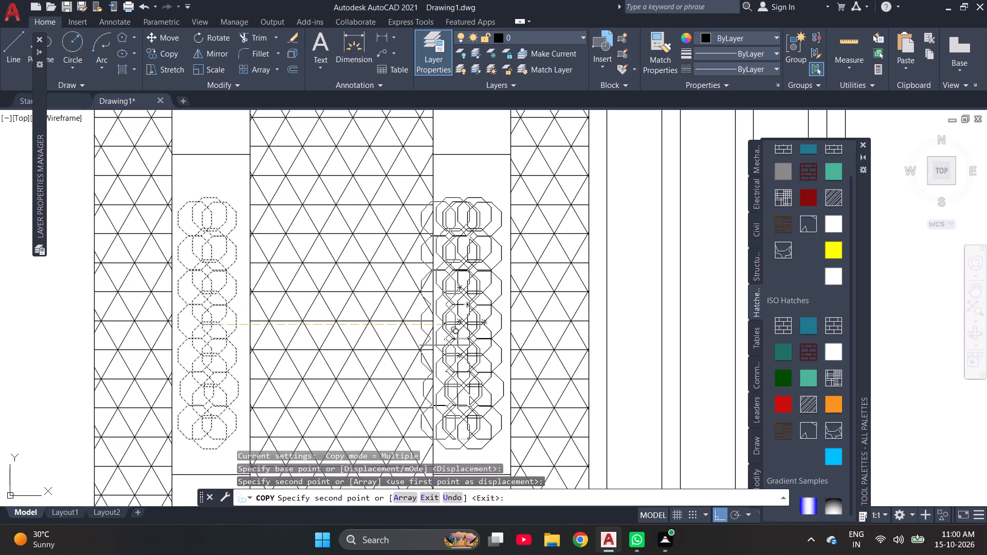
pyautogui.press('Escape')
pyautogui.scroll(-2, 436, 392)
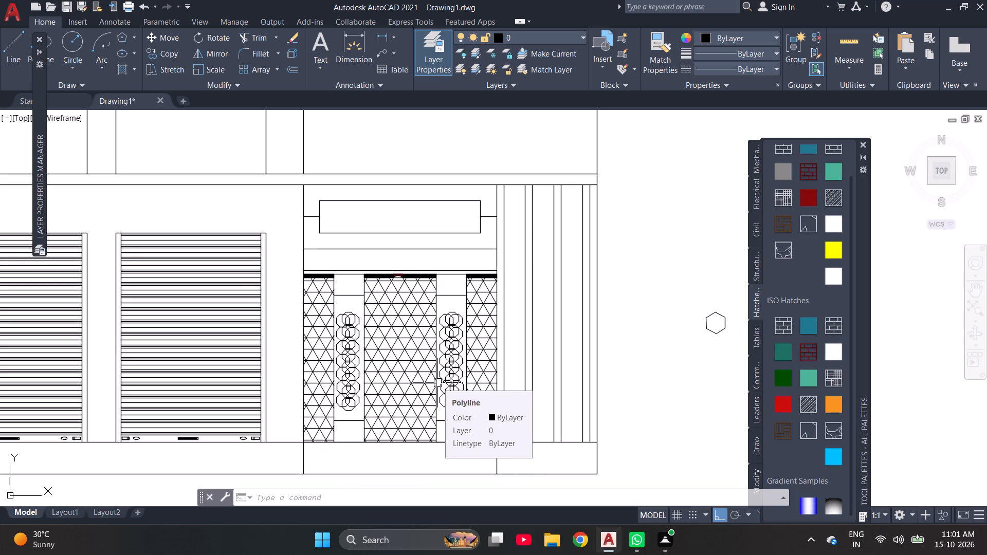
pyautogui.press('Escape')
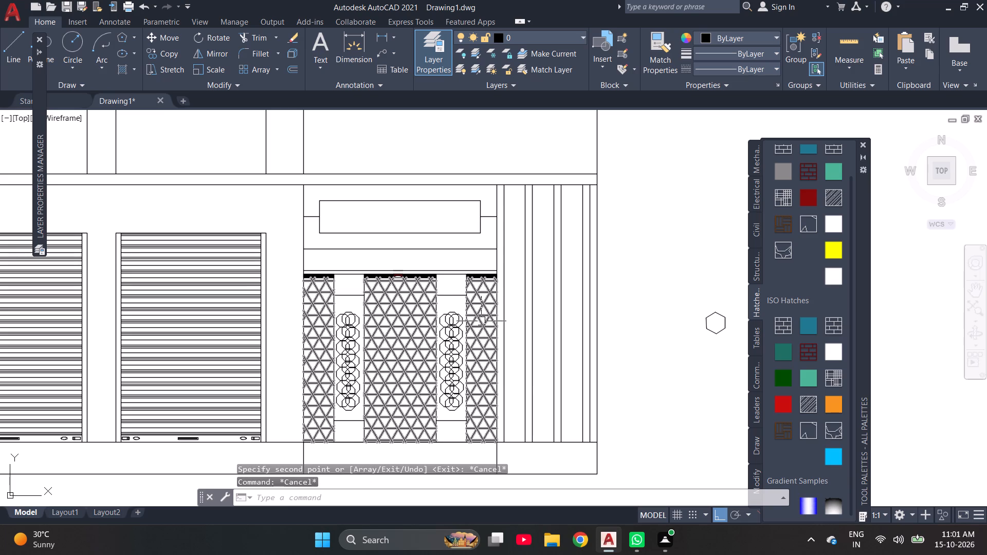
pyautogui.press('Escape')
pyautogui.press('Escape')
# Delete the stray hexagon lying outside the facade, beyond its right edge.
pyautogui.scroll(-2, 404, 341)
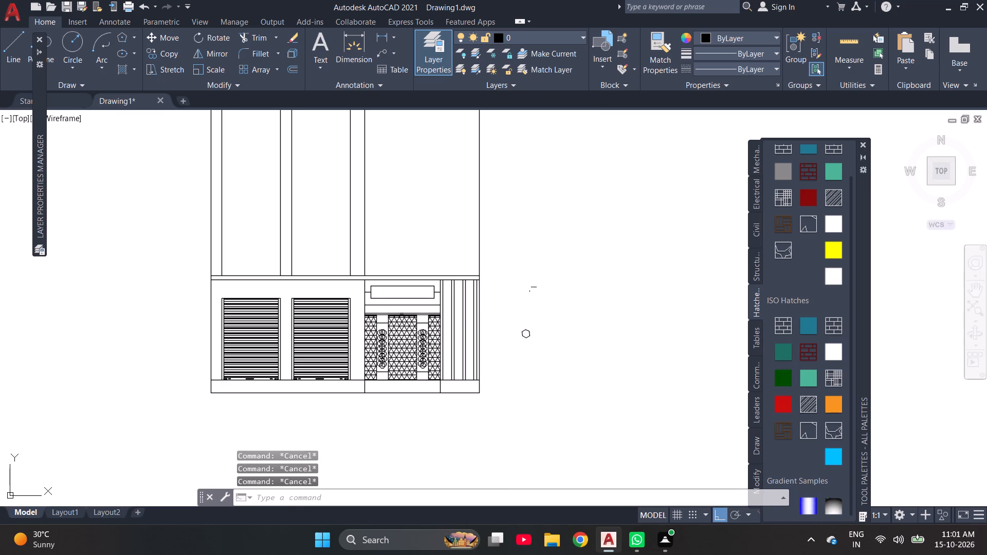
pyautogui.click(511, 295)
pyautogui.click(572, 361)
pyautogui.press('Delete')
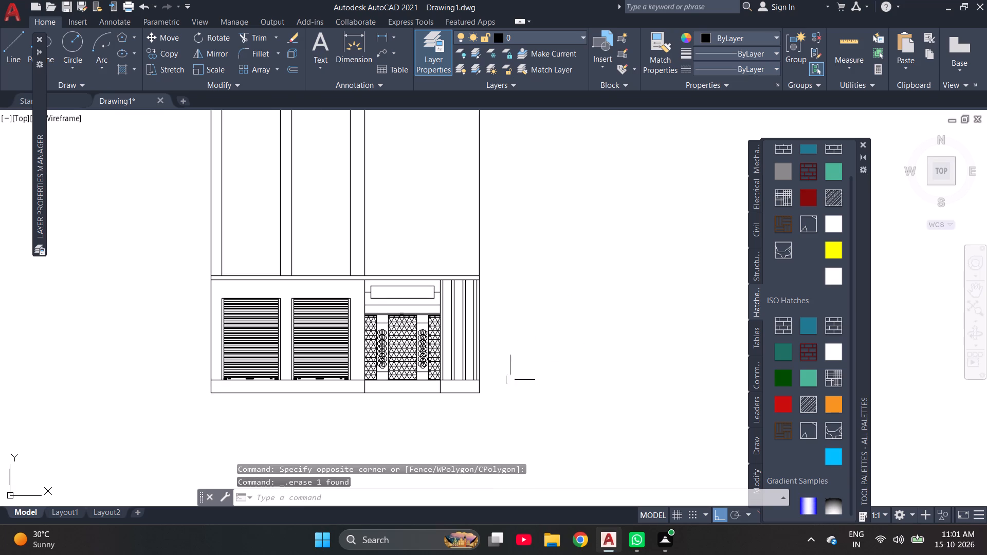
# Erase the five inner vertical lines crossing the upper part of the facade, keeping its outer outline.
pyautogui.scroll(-1, 437, 361)
pyautogui.scroll(1, 434, 364)
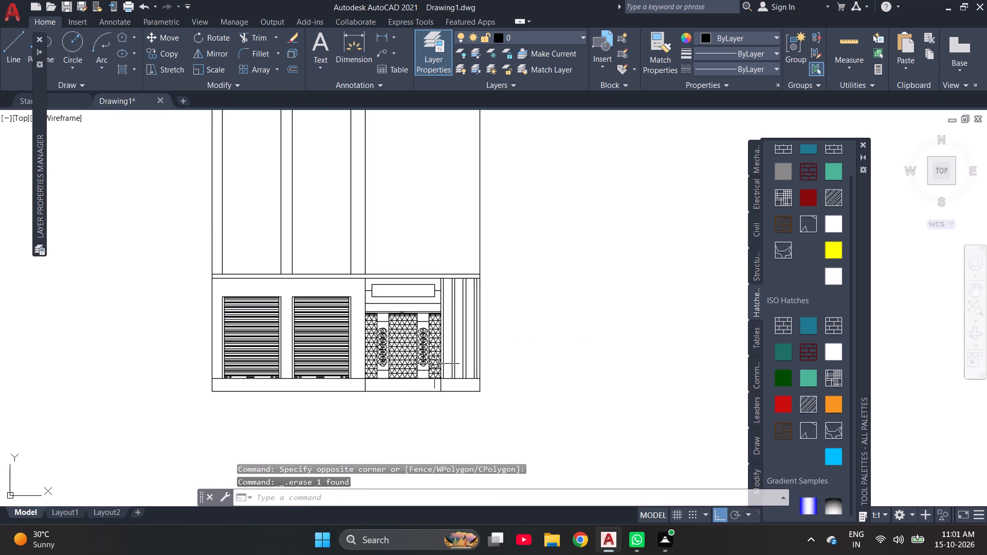
pyautogui.scroll(1, 434, 364)
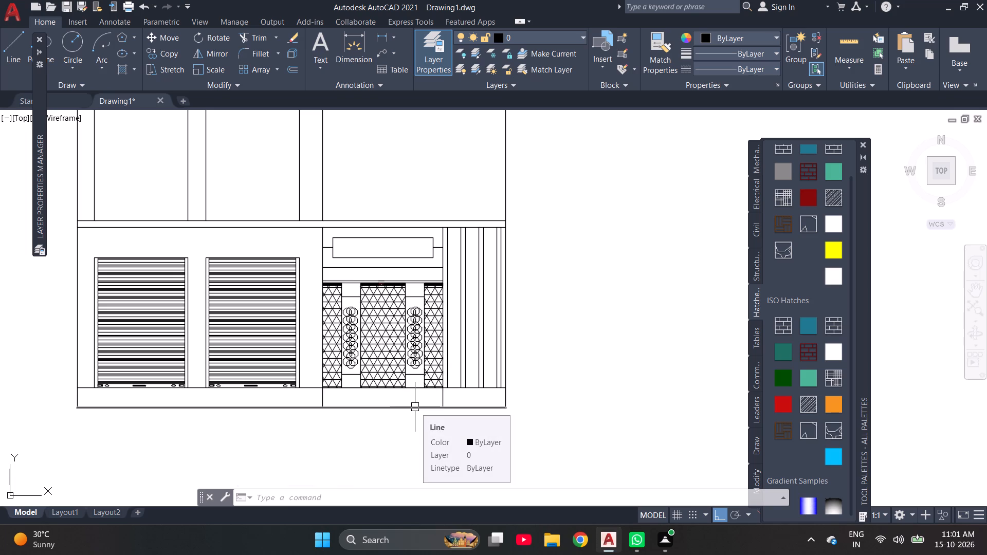
pyautogui.scroll(-1, 415, 407)
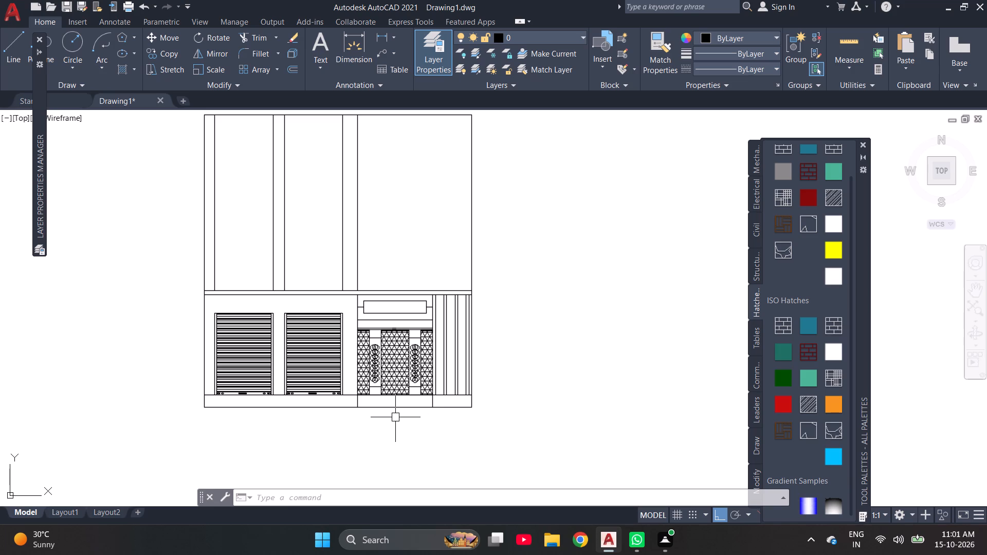
pyautogui.click(422, 246)
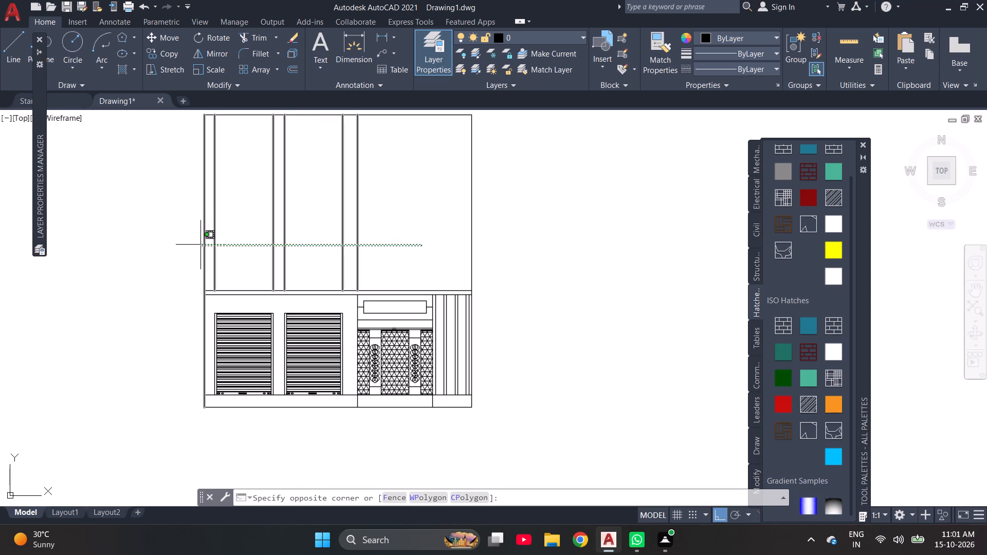
pyautogui.click(211, 239)
pyautogui.press('Delete')
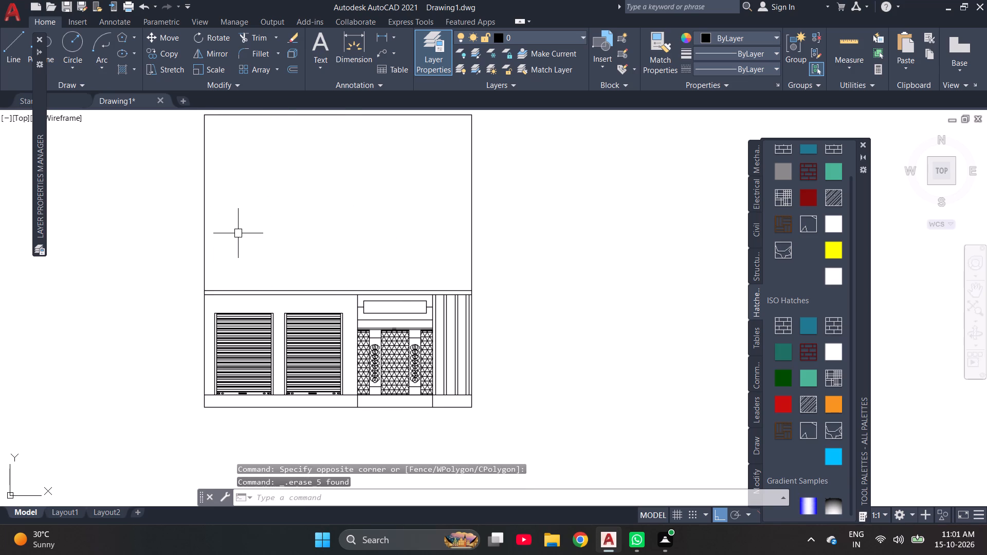
# Offset the upper line of the slab band above the ground floor 11' upward into the empty upper facade.
pyautogui.scroll(-1, 244, 235)
pyautogui.scroll(1, 274, 138)
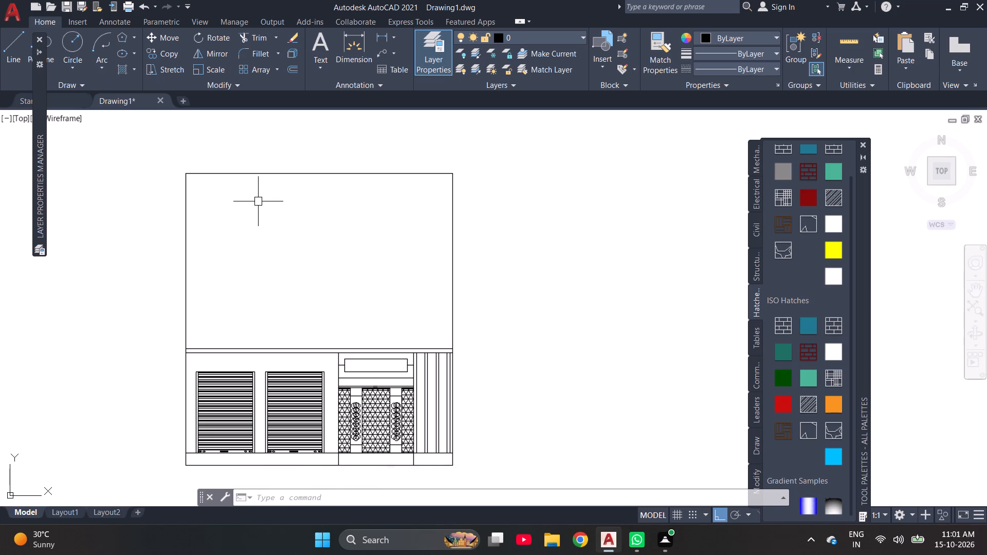
pyautogui.press('o')
pyautogui.press('Return')
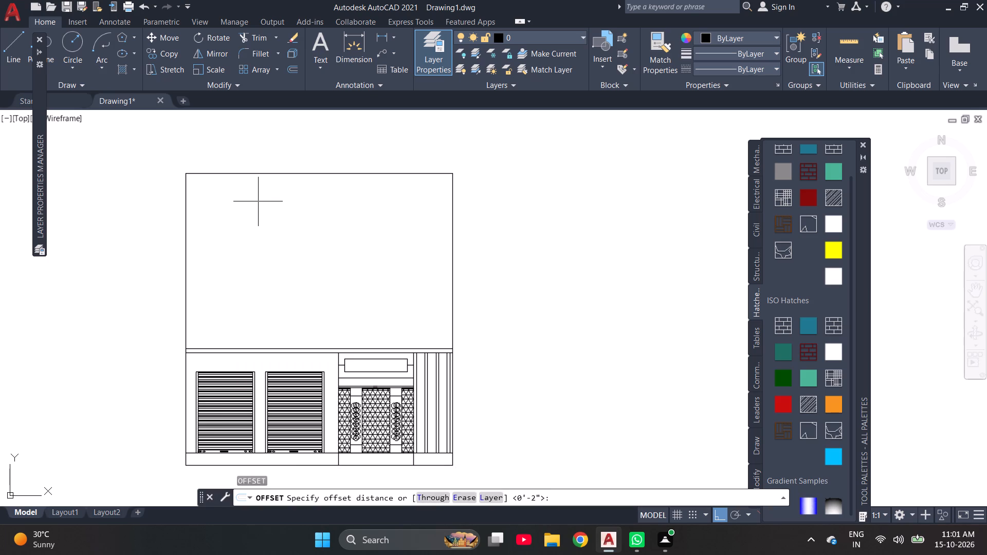
pyautogui.write("11'")
pyautogui.press('Return')
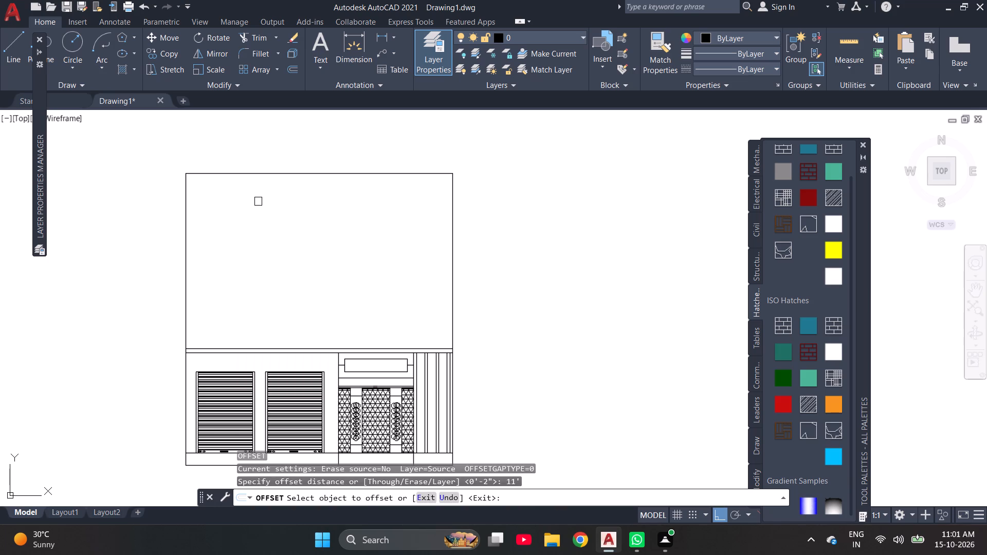
pyautogui.scroll(3, 293, 375)
pyautogui.click(301, 266)
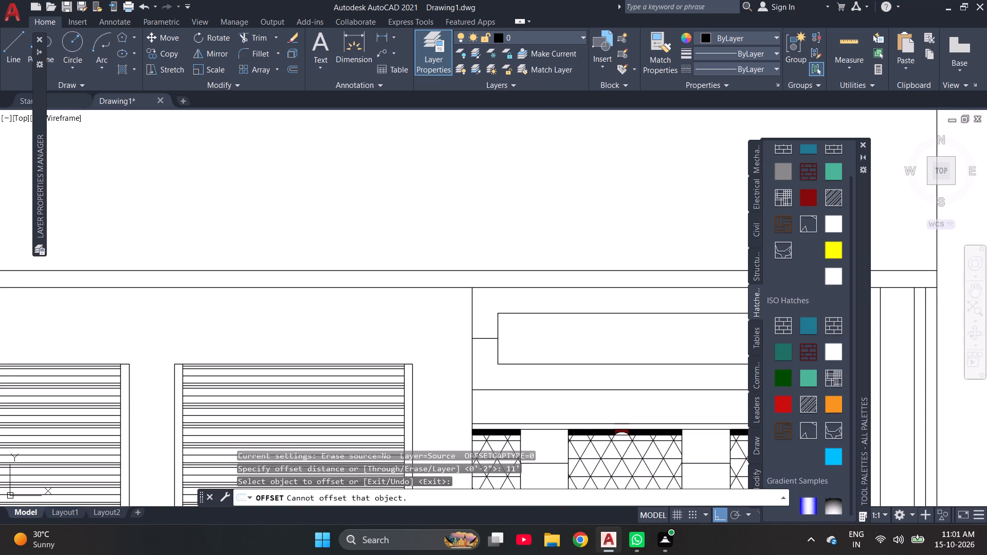
pyautogui.click(336, 172)
pyautogui.scroll(-4, 388, 245)
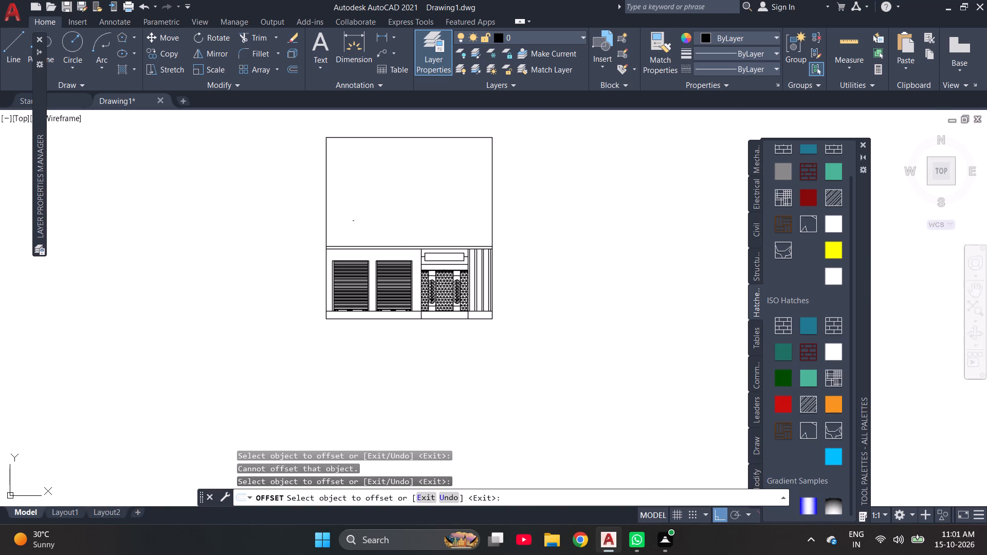
pyautogui.scroll(4, 346, 242)
pyautogui.click(322, 267)
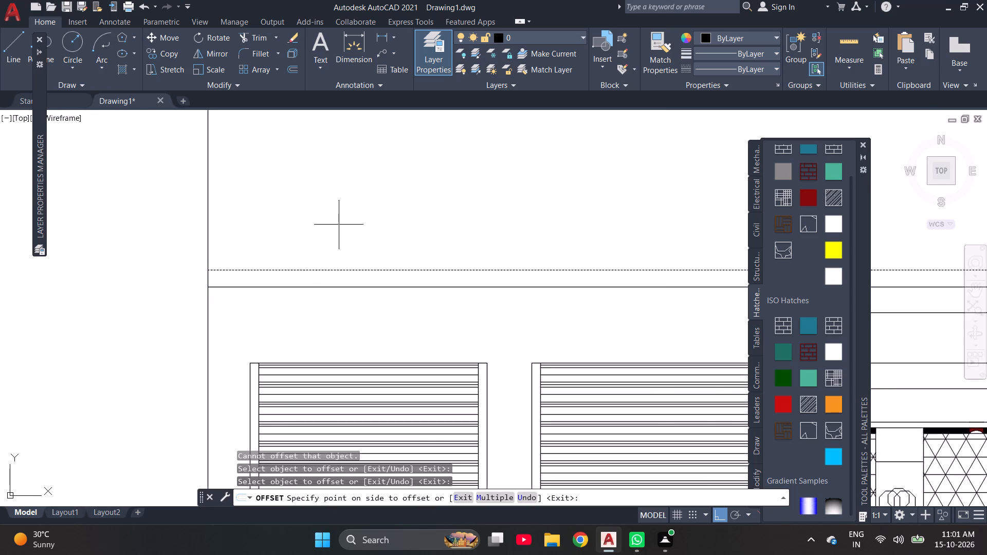
pyautogui.scroll(-4, 341, 222)
pyautogui.click(362, 147)
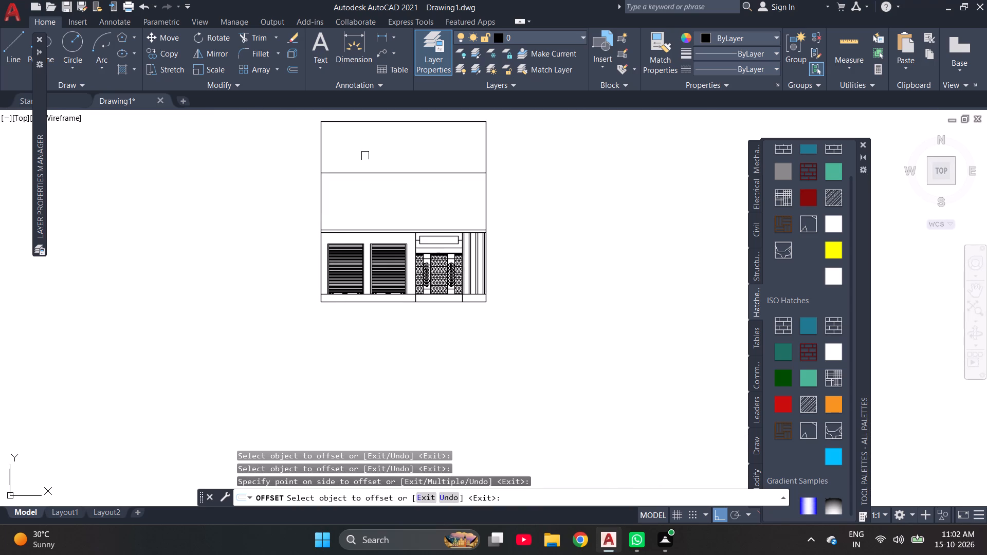
pyautogui.press('Escape')
pyautogui.press('Escape')
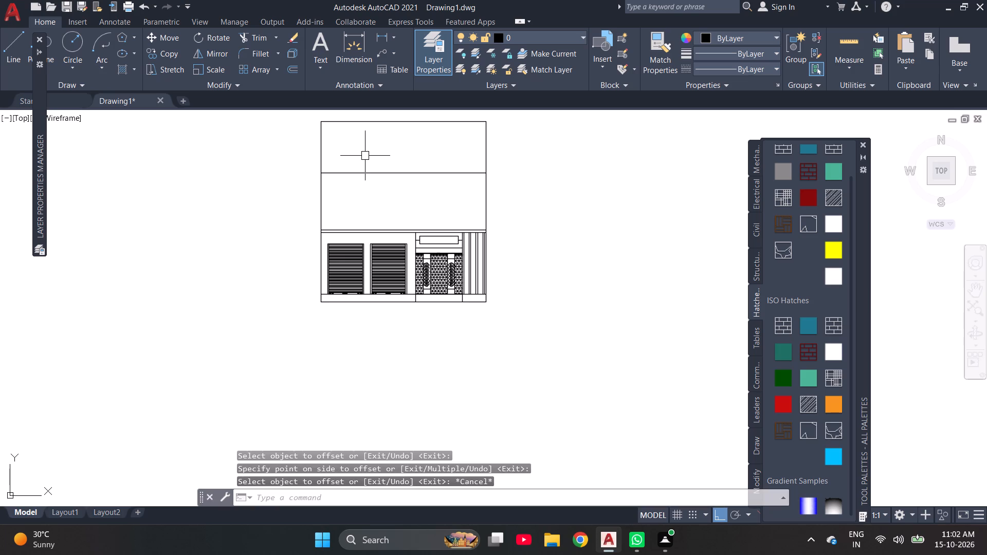
# Offset the new horizontal floor line in the upper facade 6" upward to form a slab band.
pyautogui.press('o')
pyautogui.press('Return')
pyautogui.write('6"')
pyautogui.press('Return')
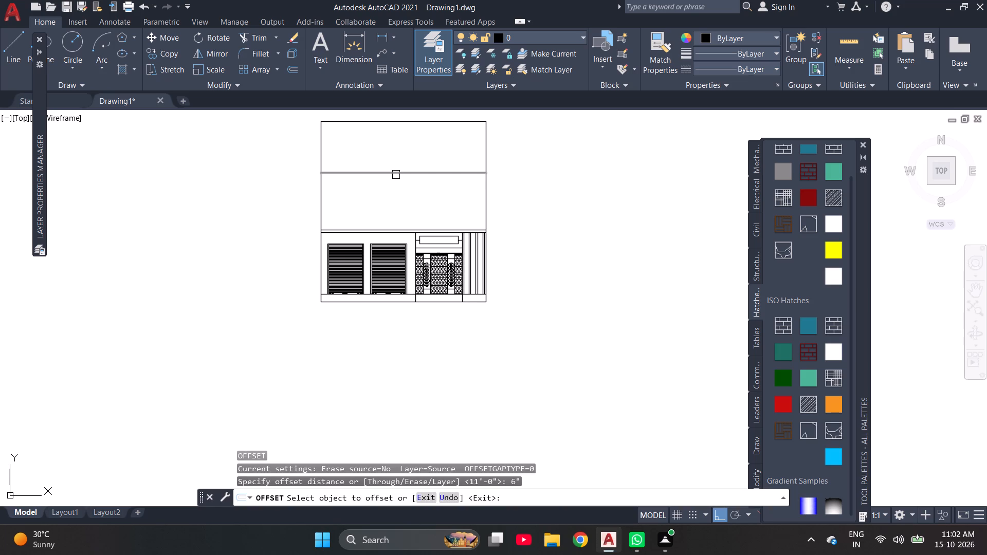
pyautogui.click(396, 174)
pyautogui.click(399, 143)
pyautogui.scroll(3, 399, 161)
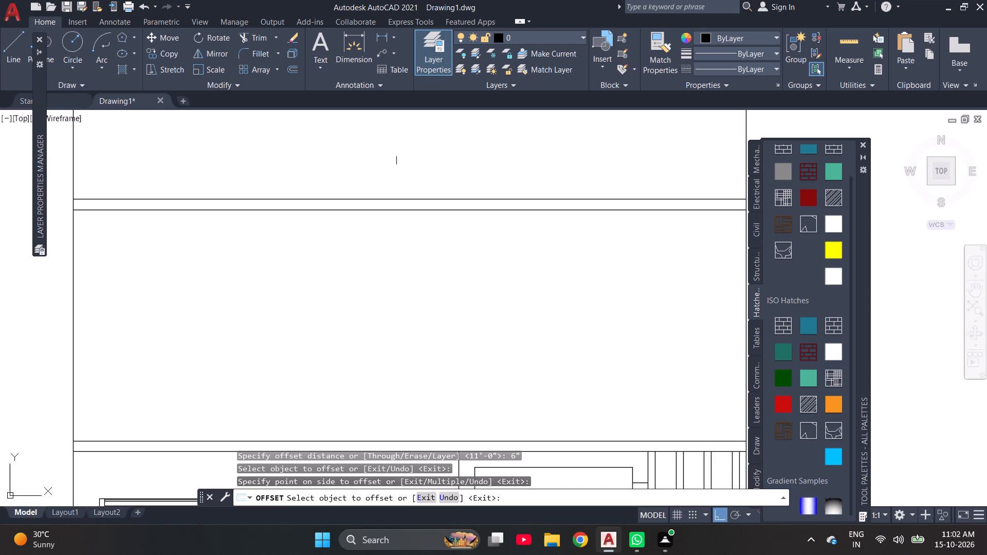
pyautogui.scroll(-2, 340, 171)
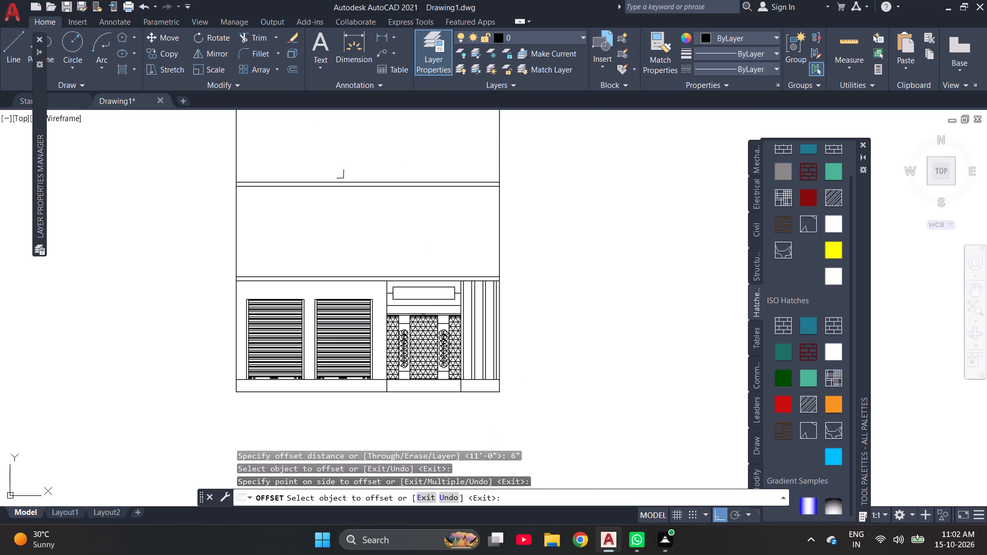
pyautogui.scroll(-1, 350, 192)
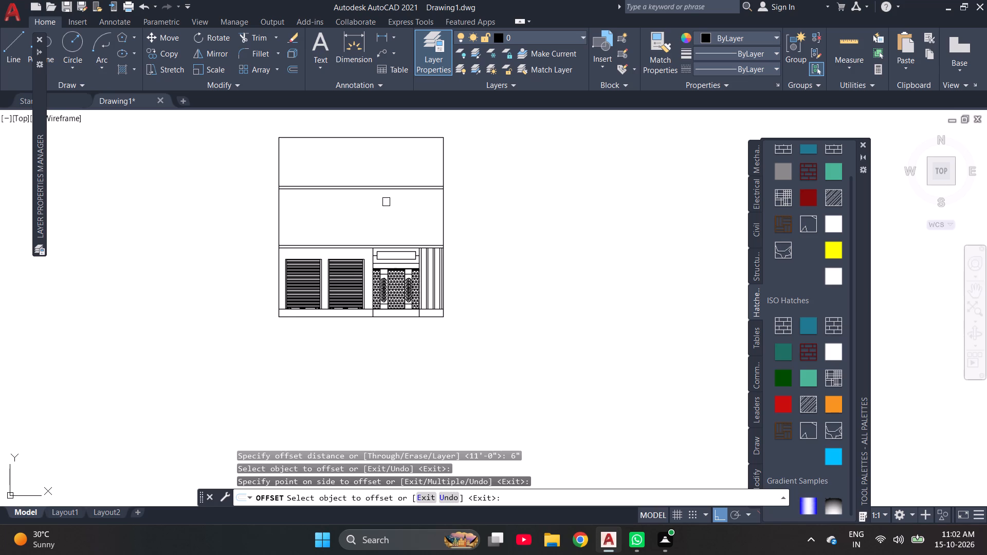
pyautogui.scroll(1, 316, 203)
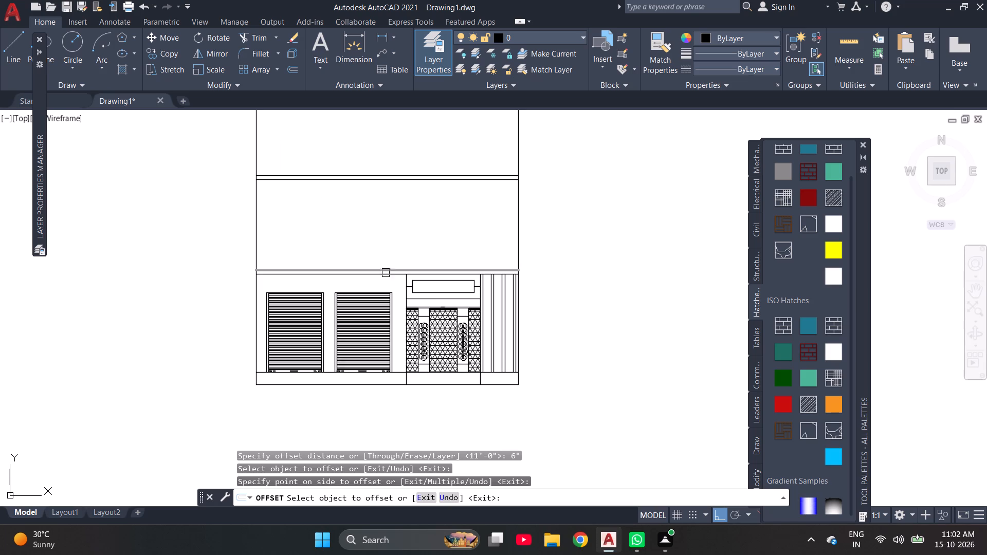
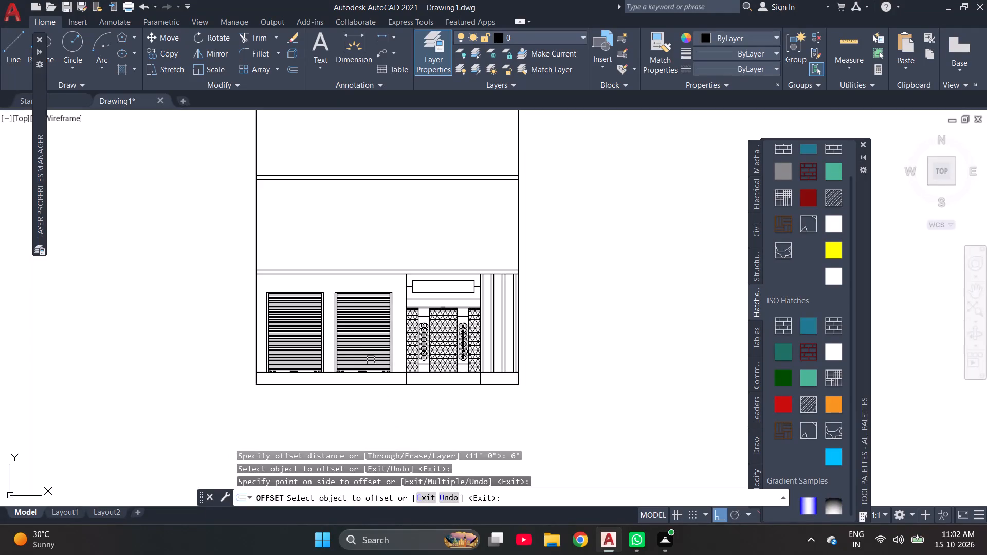
# Draw a line along the left edge of the middle storey, from its upper slab band down to its lower slab band.
pyautogui.scroll(-1, 378, 382)
pyautogui.scroll(2, 284, 229)
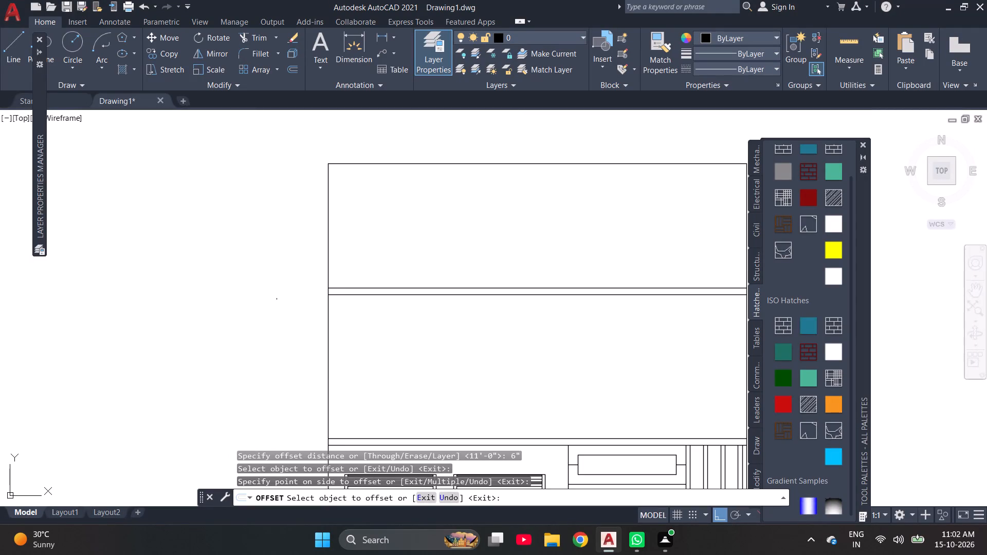
pyautogui.scroll(-1, 269, 298)
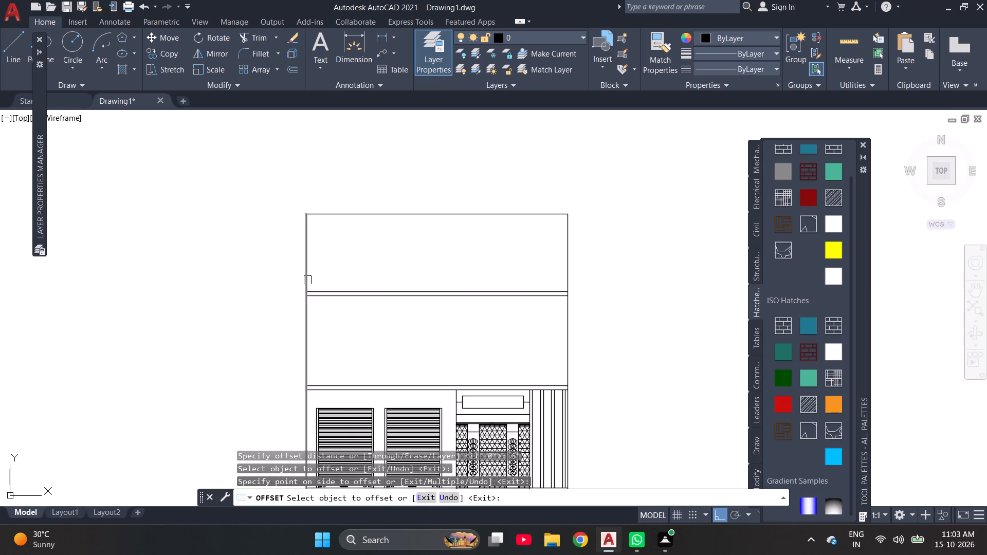
pyautogui.scroll(3, 307, 280)
pyautogui.scroll(-4, 307, 280)
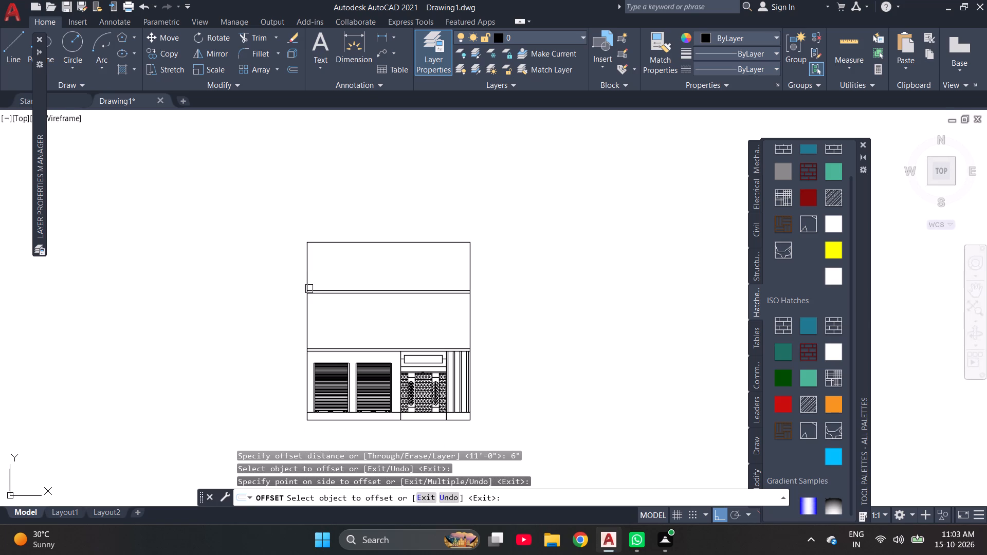
pyautogui.press('Escape')
pyautogui.press('Escape')
pyautogui.press('l')
pyautogui.press('space')
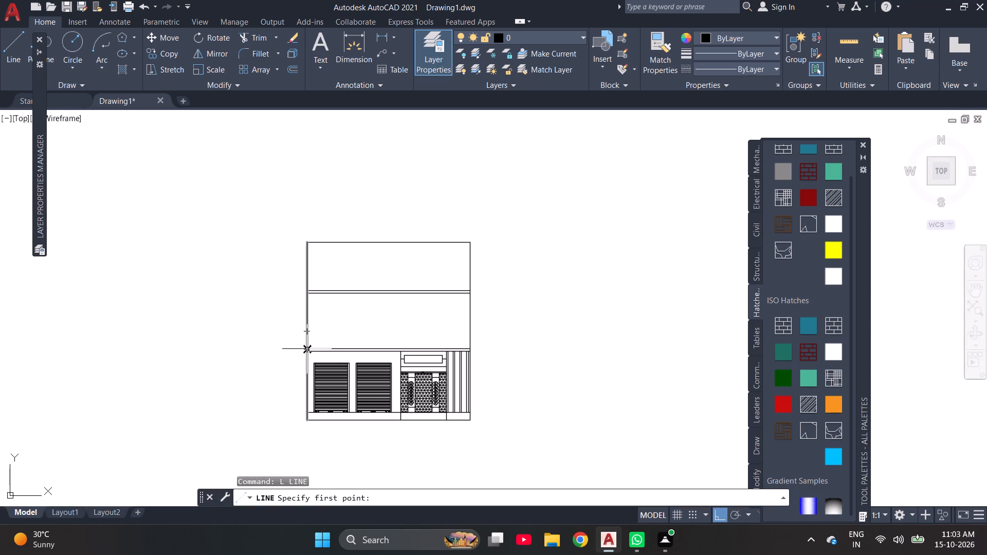
pyautogui.scroll(4, 303, 346)
pyautogui.scroll(-2, 316, 301)
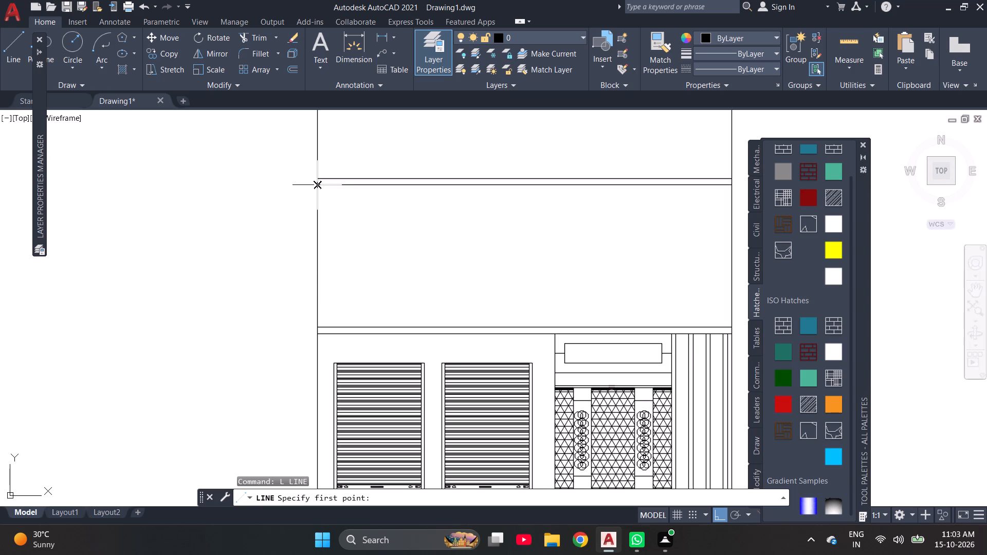
pyautogui.click(319, 184)
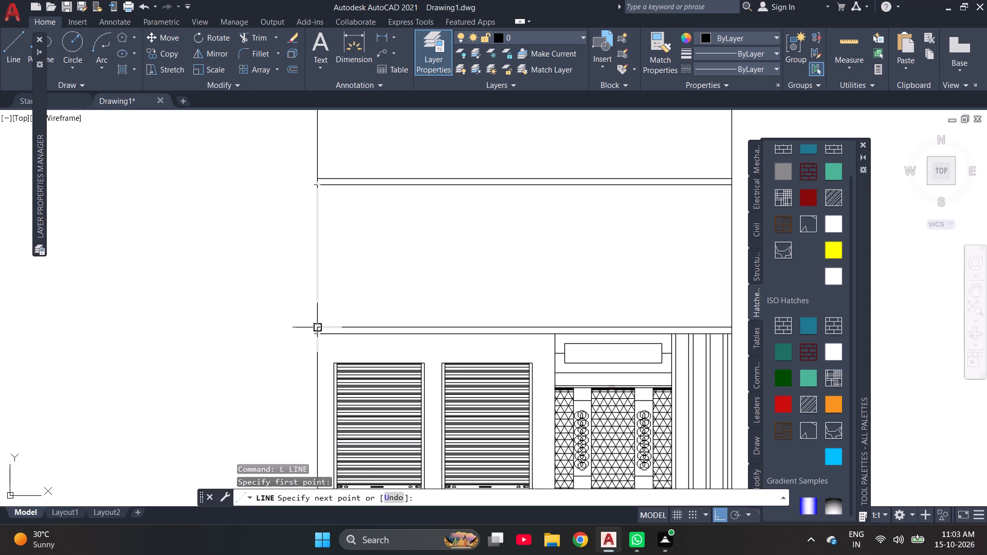
pyautogui.click(320, 325)
pyautogui.press('Escape')
pyautogui.press('Escape')
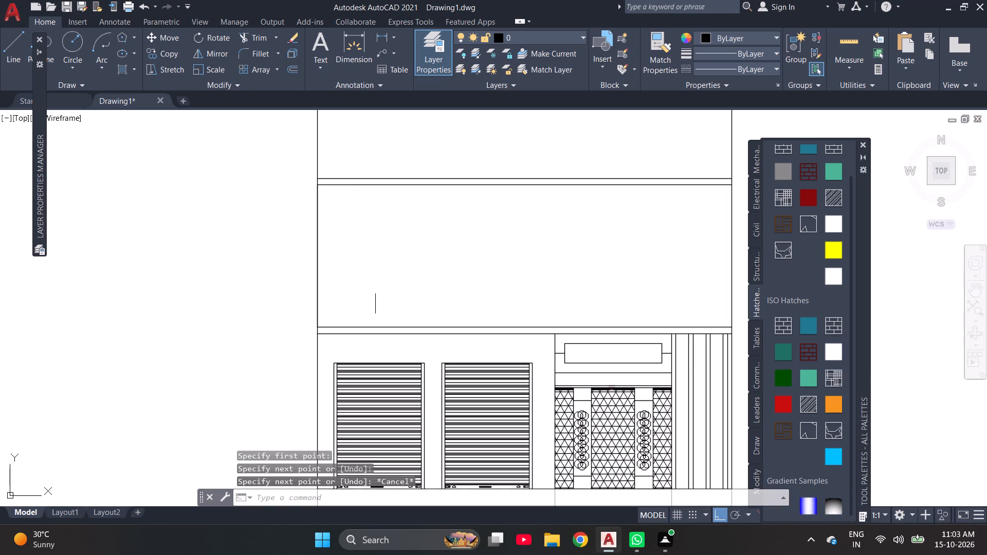
# Offset the middle storey's left edge line 1'8" inward.
pyautogui.press('o')
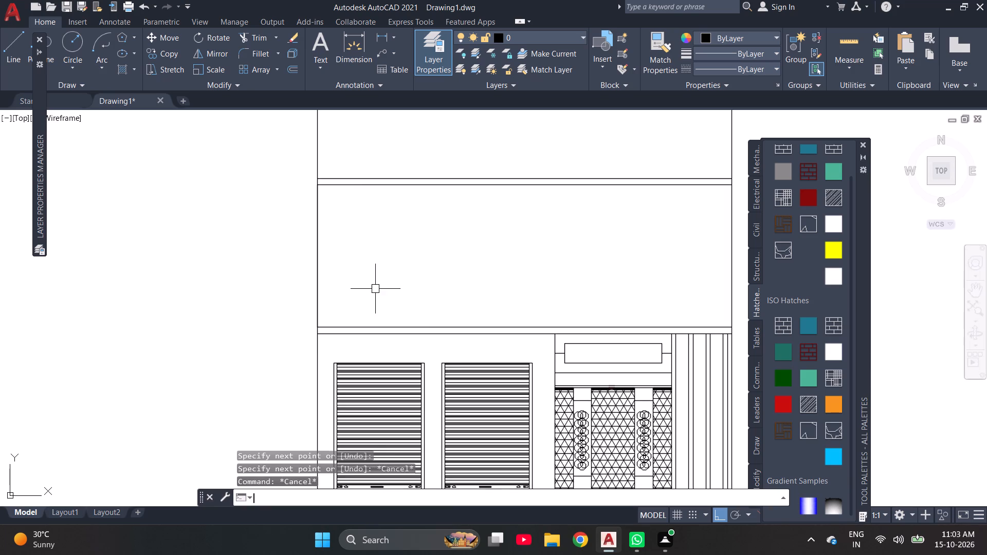
pyautogui.press('Return')
pyautogui.write('1\'8"')
pyautogui.press('Return')
pyautogui.click(317, 265)
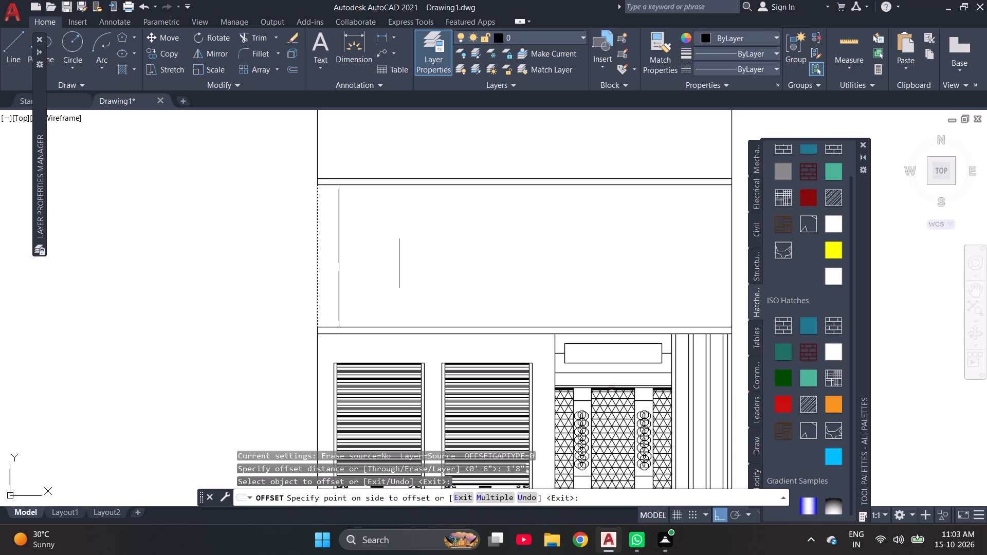
pyautogui.click(421, 263)
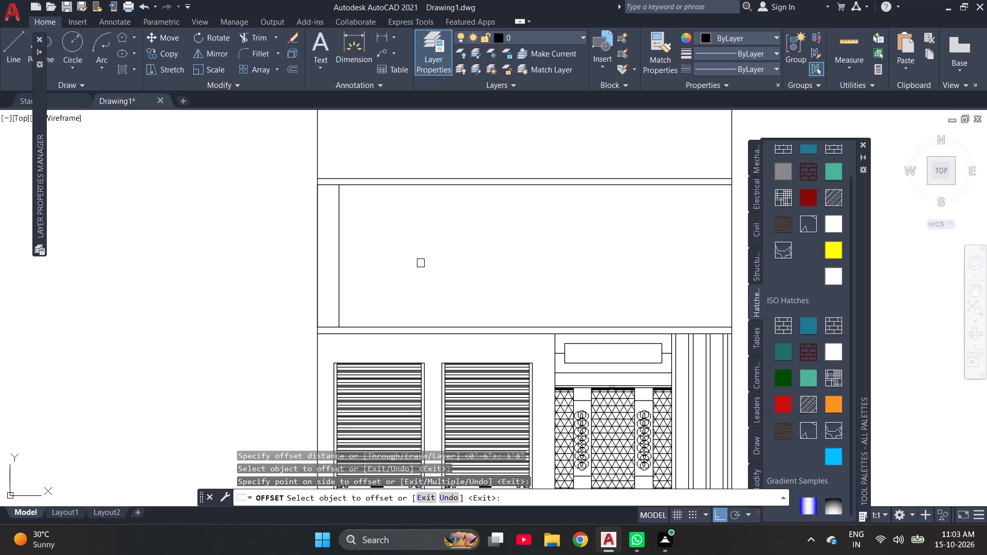
pyautogui.press('Escape')
pyautogui.press('Escape')
# Offset the middle storey's top and bottom slab lines 1'2" into the storey.
pyautogui.press('o')
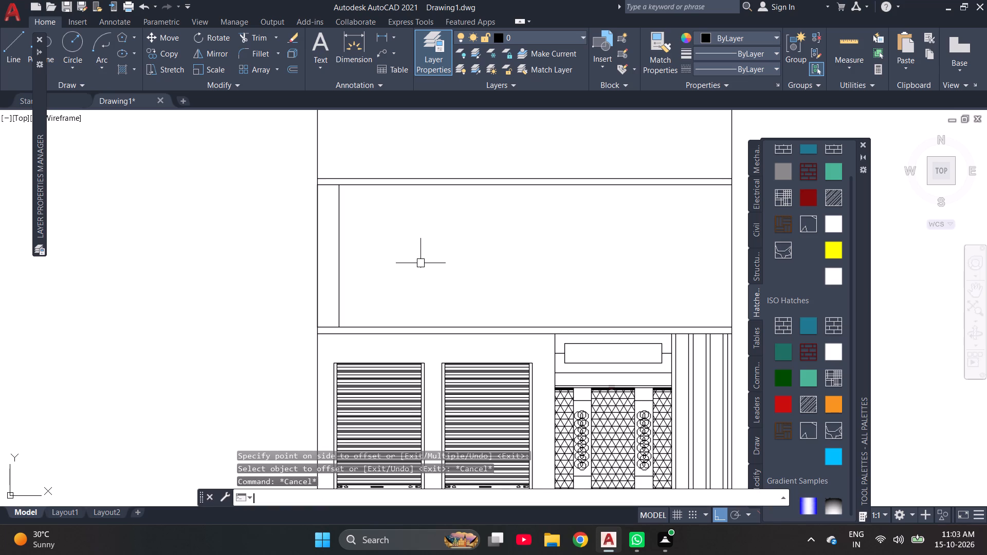
pyautogui.press('Return')
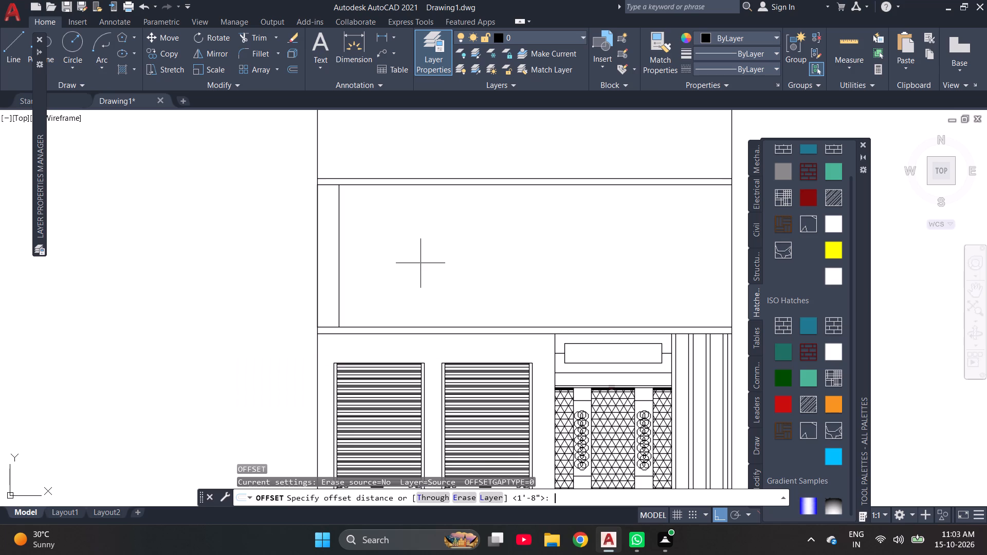
pyautogui.write("1'")
pyautogui.write('2"')
pyautogui.press('Return')
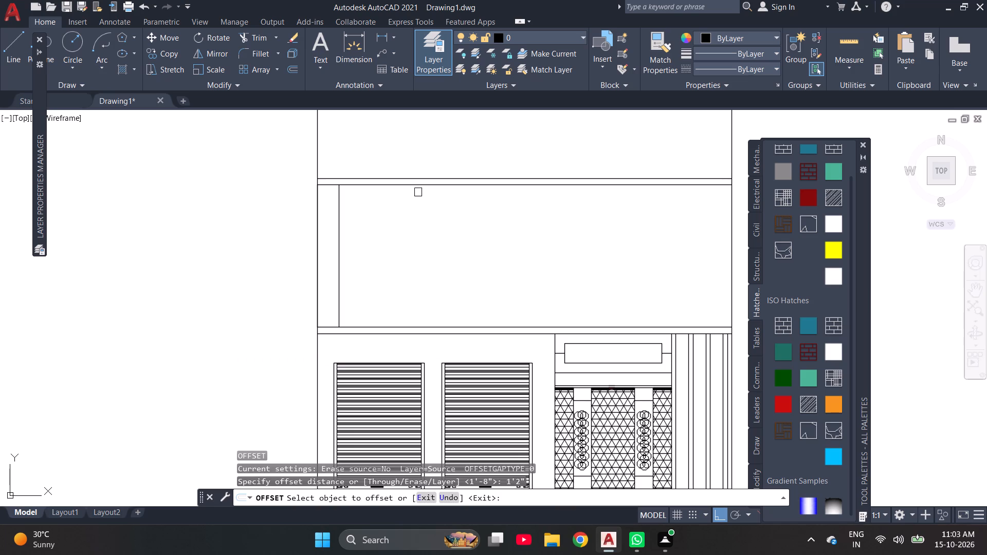
pyautogui.click(418, 188)
pyautogui.click(414, 234)
pyautogui.click(416, 329)
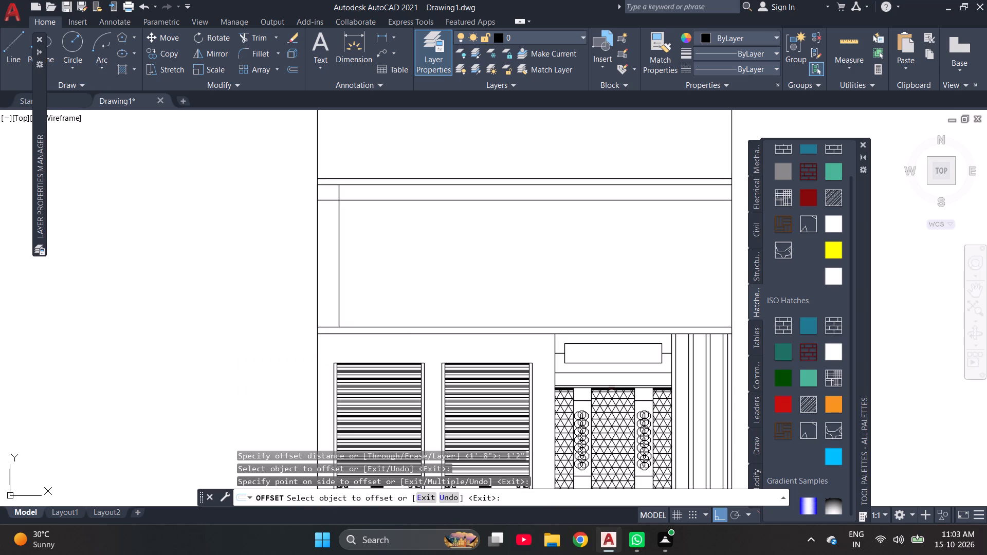
pyautogui.click(419, 292)
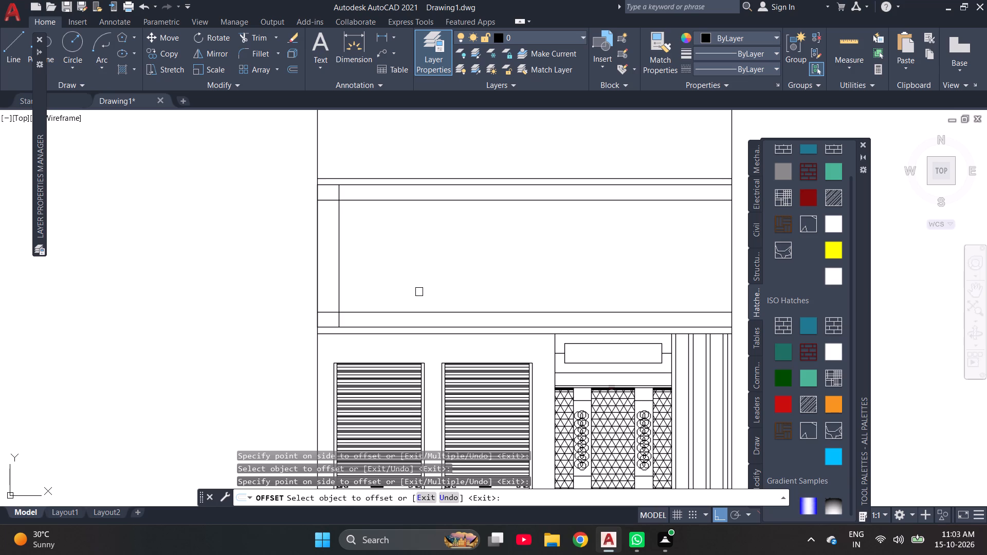
pyautogui.press('Escape')
pyautogui.press('Escape')
# Offset the new bottom, left and top frame lines of the middle storey 0'4" inward to form a double frame.
pyautogui.press('o')
pyautogui.press('Return')
pyautogui.press('4')
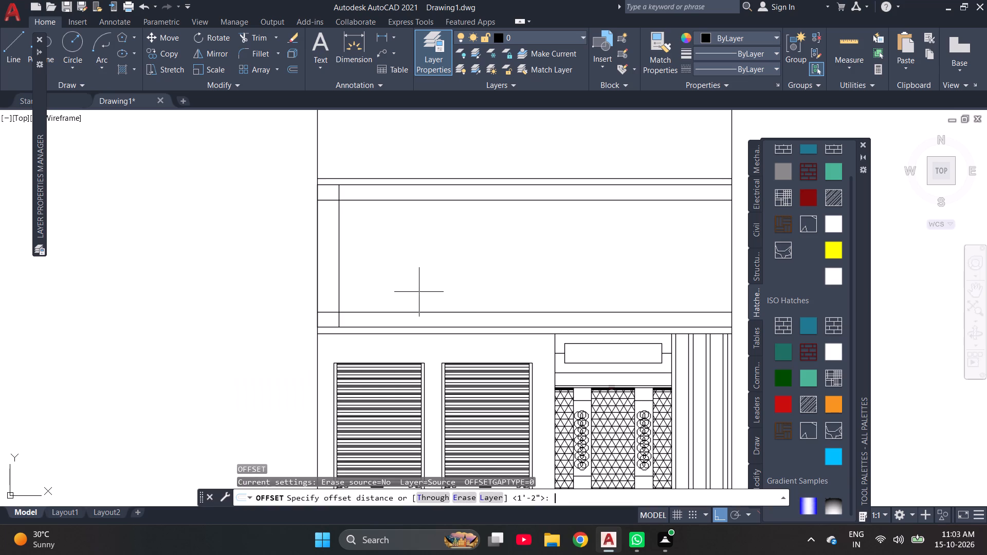
pyautogui.press('BackSpace')
pyautogui.write('0\'4"')
pyautogui.press('Return')
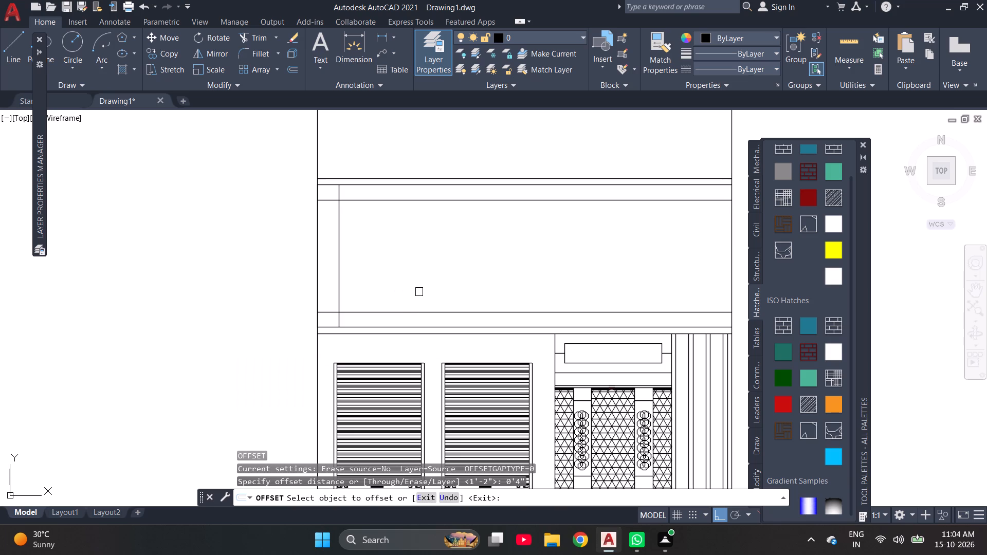
pyautogui.click(412, 311)
pyautogui.click(415, 298)
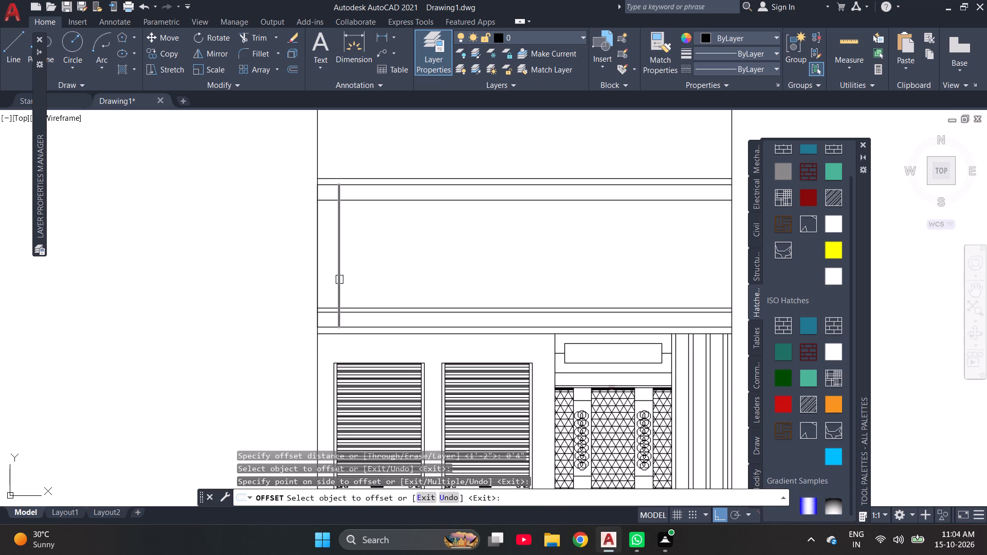
pyautogui.click(339, 280)
pyautogui.click(371, 271)
pyautogui.click(403, 202)
pyautogui.click(397, 220)
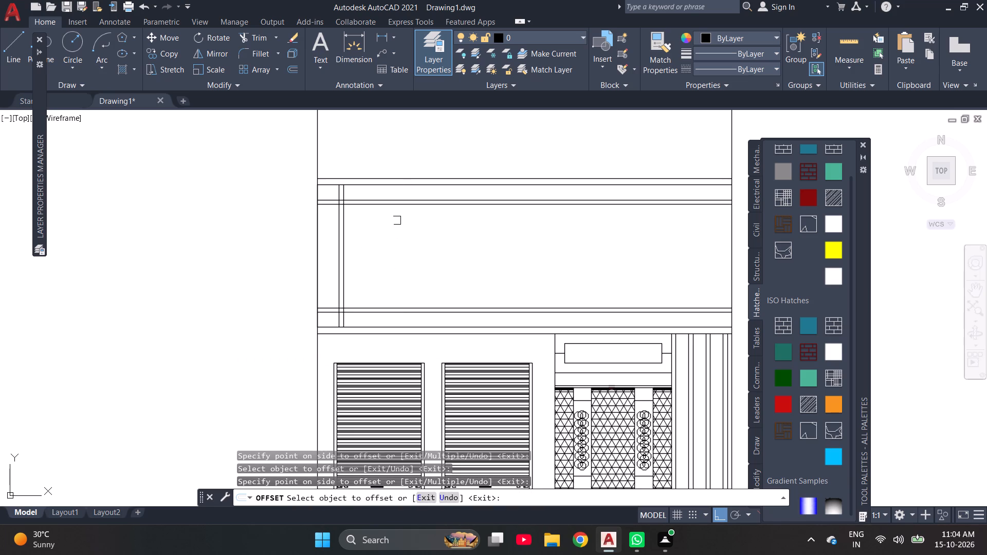
pyautogui.press('Escape')
# Trim the overlapping line ends at the upper-left corner of the middle storey's double frame into clean corners.
pyautogui.write('TR')
pyautogui.press('Escape')
pyautogui.press('Escape')
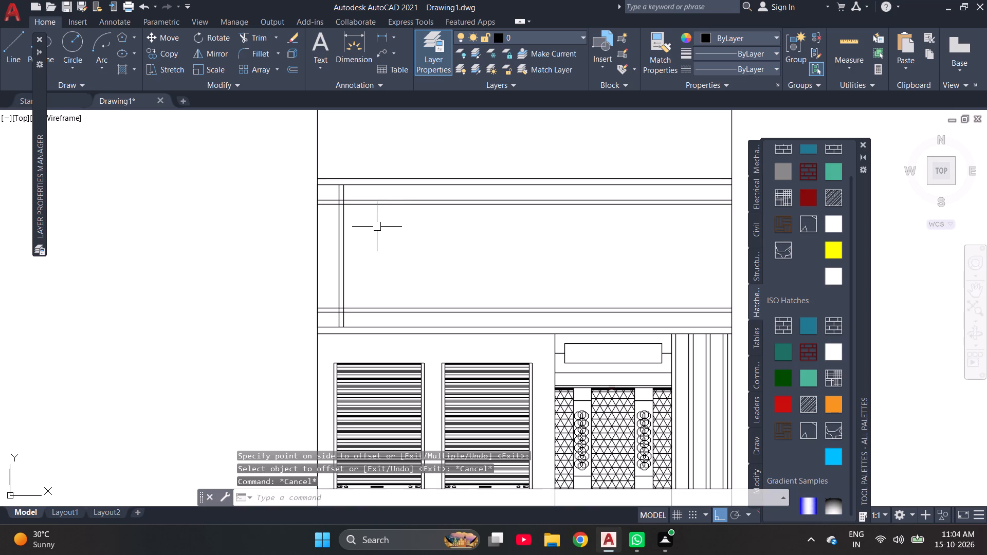
pyautogui.write('TR')
pyautogui.press('space')
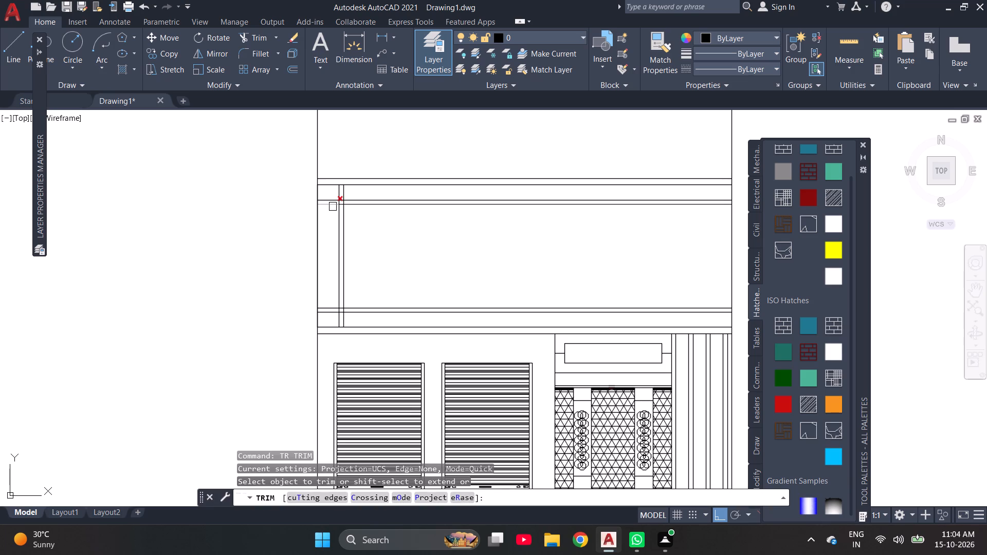
pyautogui.scroll(2, 333, 207)
pyautogui.click(331, 219)
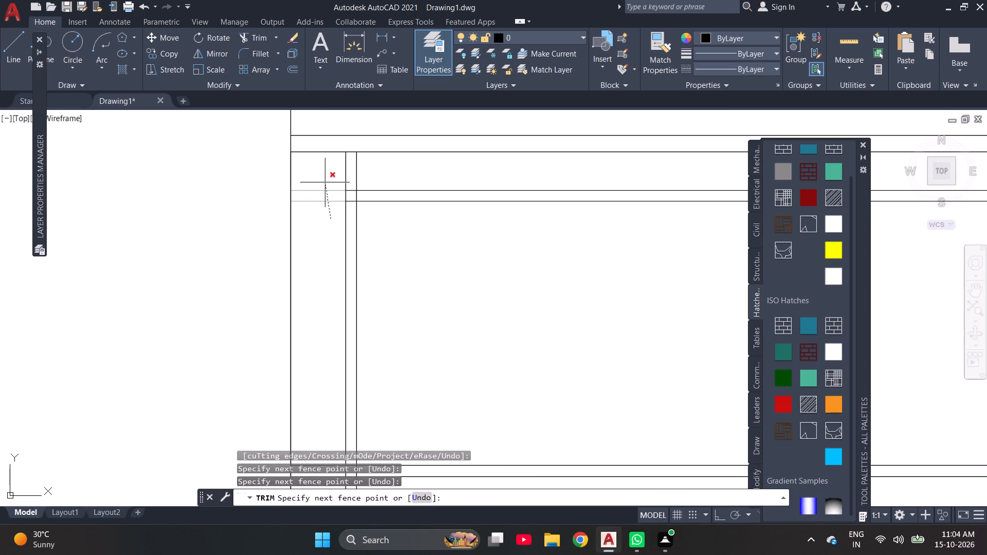
pyautogui.click(325, 182)
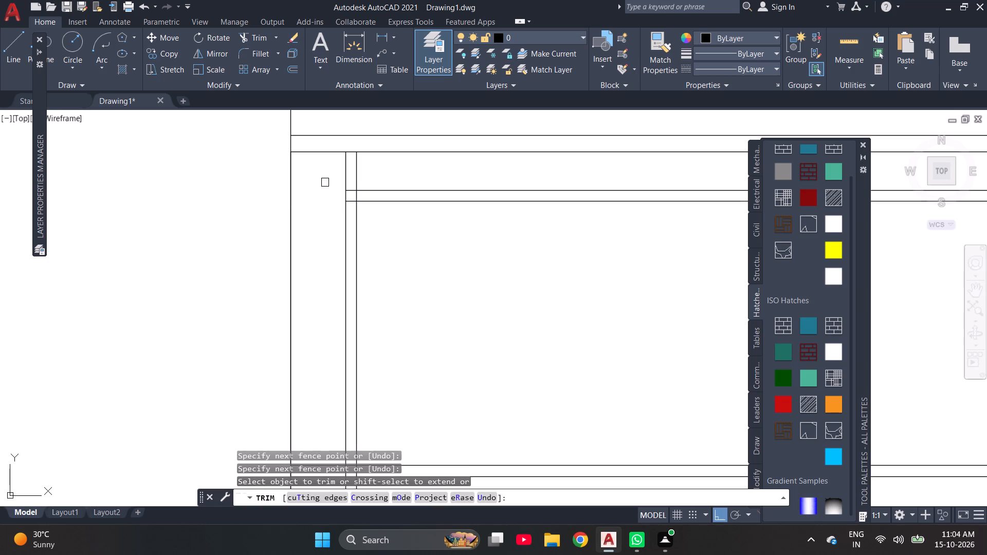
pyautogui.scroll(3, 352, 202)
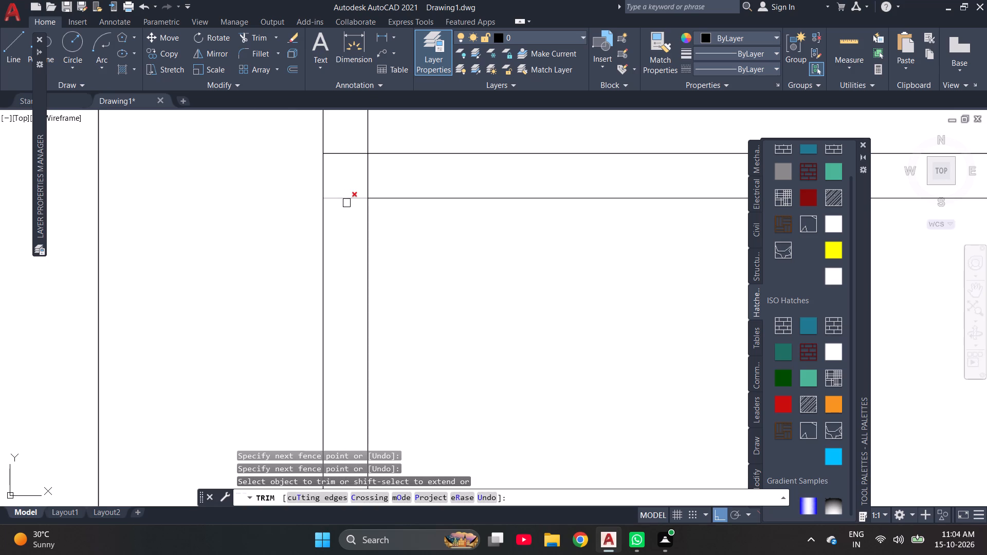
pyautogui.click(346, 198)
pyautogui.click(366, 179)
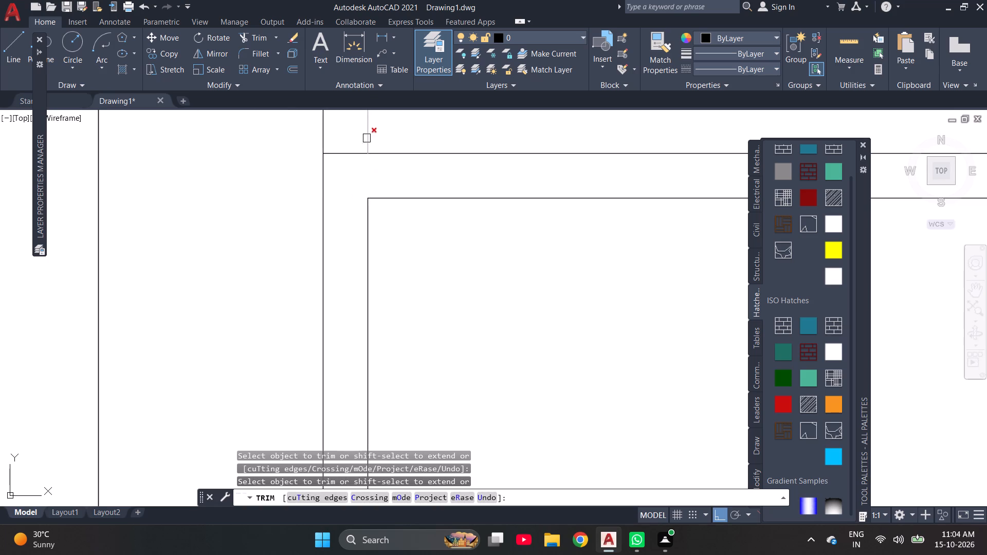
pyautogui.click(367, 137)
pyautogui.scroll(-4, 265, 175)
pyautogui.click(279, 174)
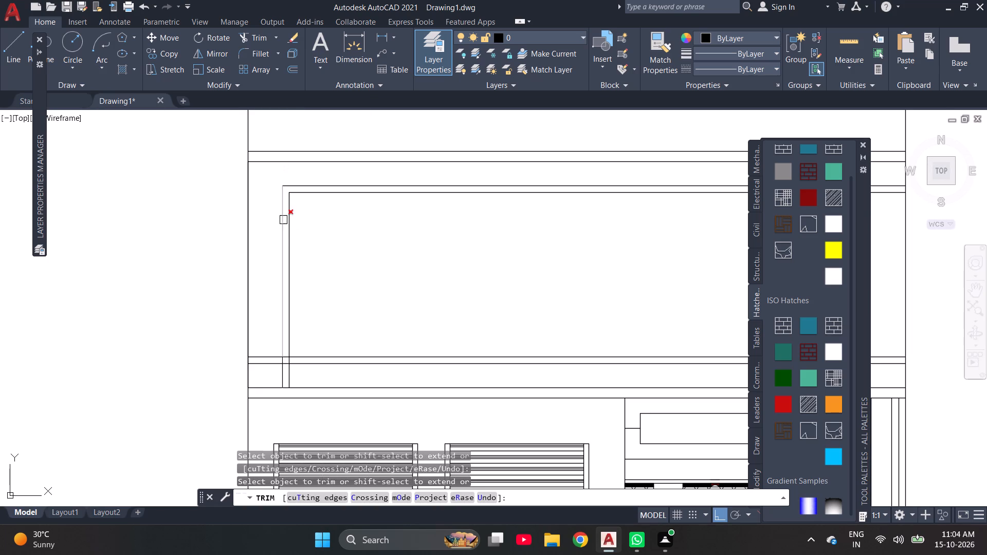
# Trim the overlapping line ends at the lower-left corner of the middle storey's double frame into clean corners.
pyautogui.scroll(3, 287, 384)
pyautogui.scroll(-2, 281, 345)
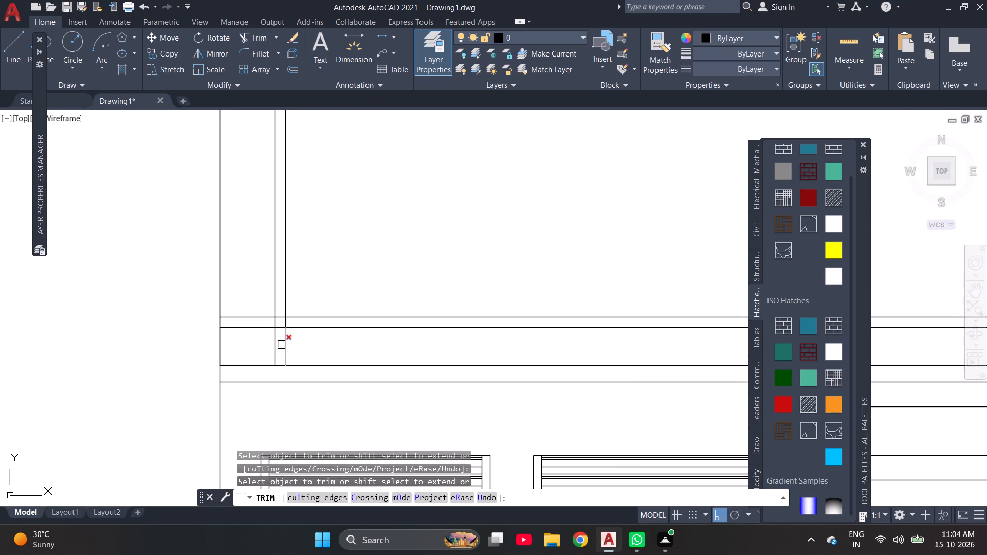
pyautogui.scroll(-1, 281, 345)
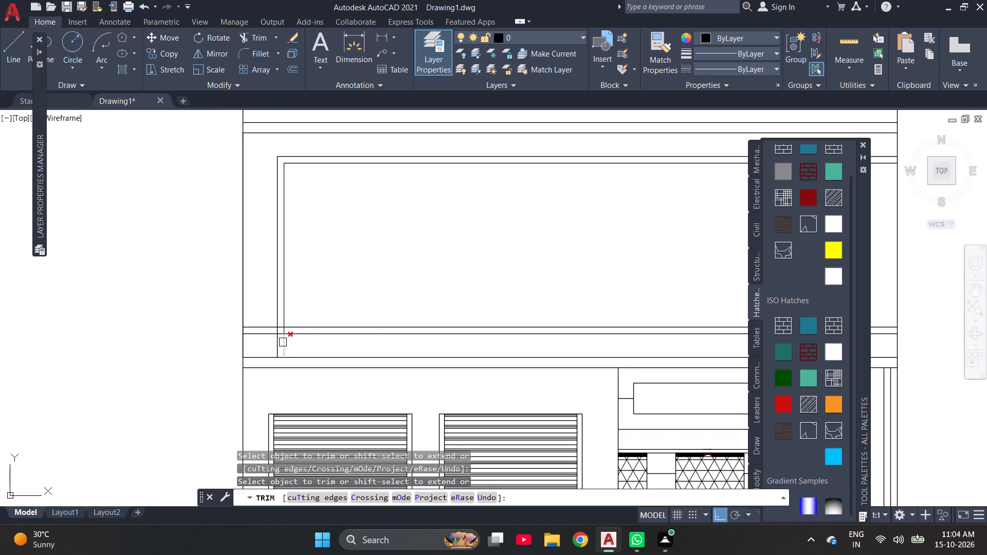
pyautogui.scroll(2, 277, 343)
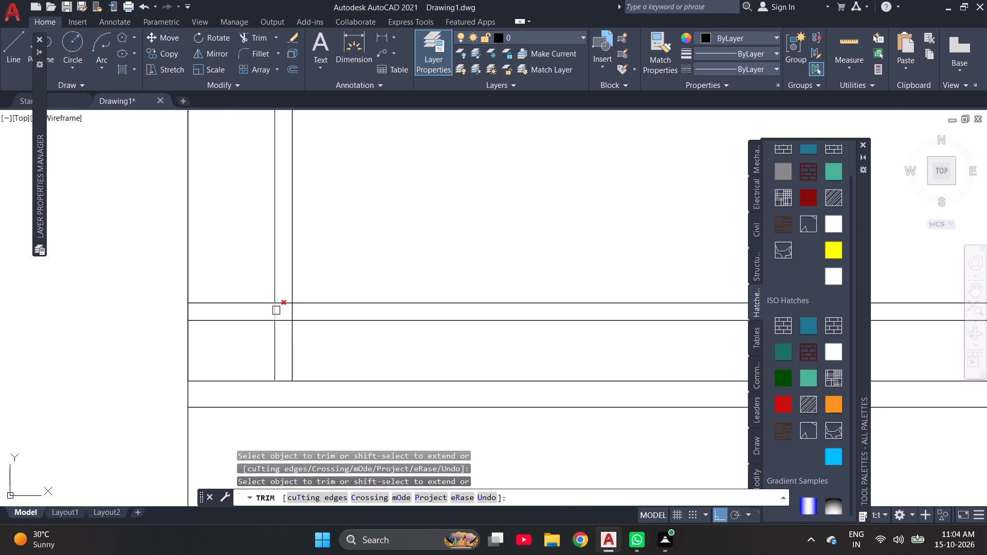
pyautogui.click(283, 300)
pyautogui.click(291, 312)
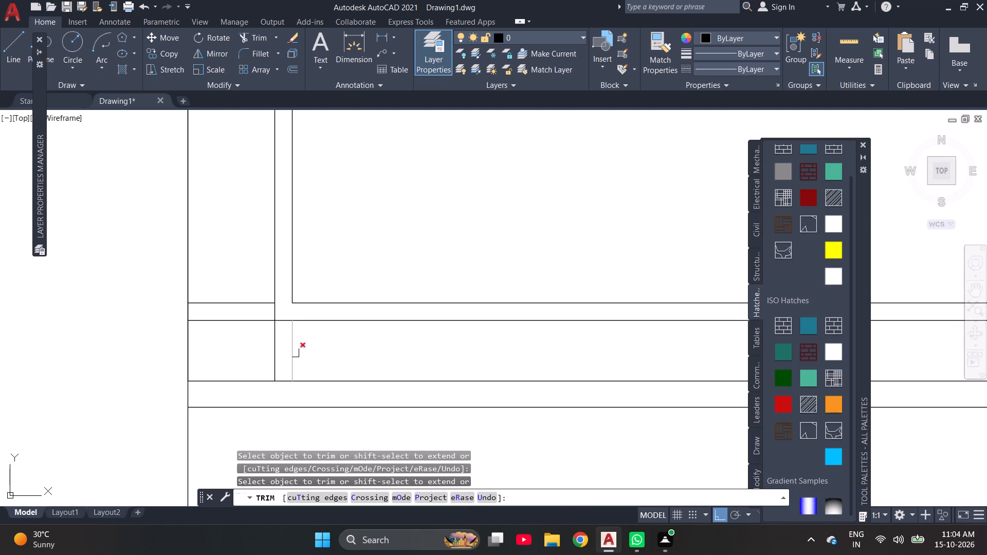
pyautogui.click(269, 337)
pyautogui.click(303, 338)
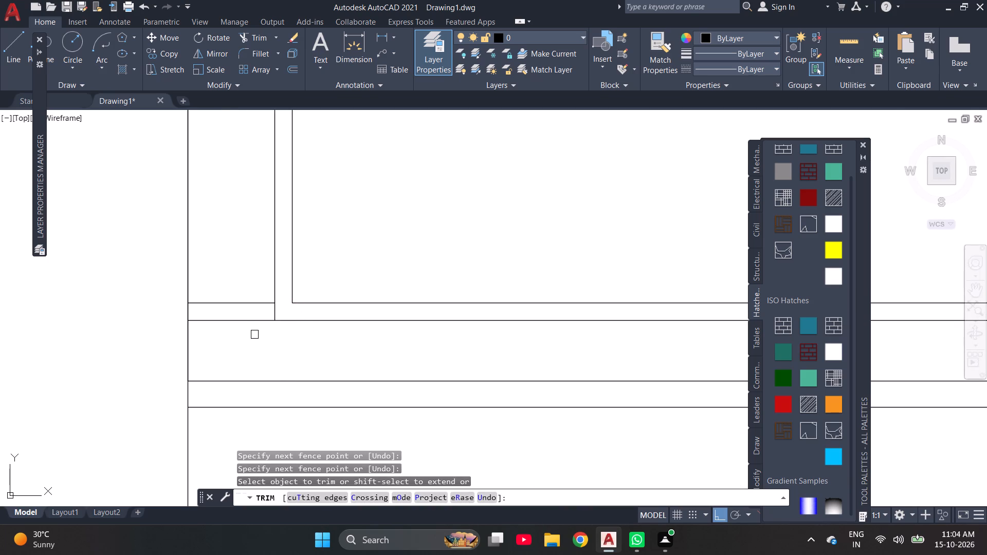
pyautogui.click(253, 336)
pyautogui.click(241, 292)
pyautogui.scroll(-2, 244, 292)
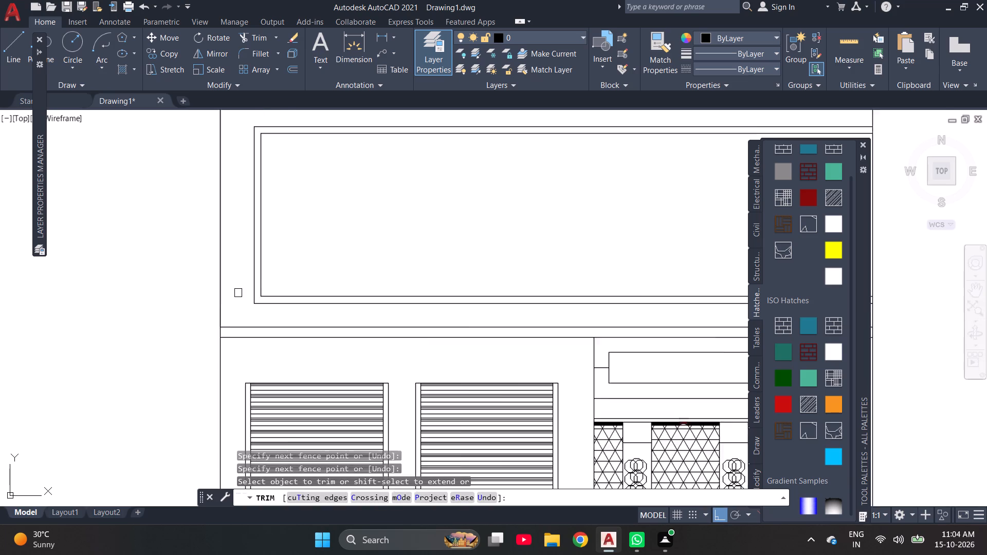
pyautogui.scroll(-1, 238, 293)
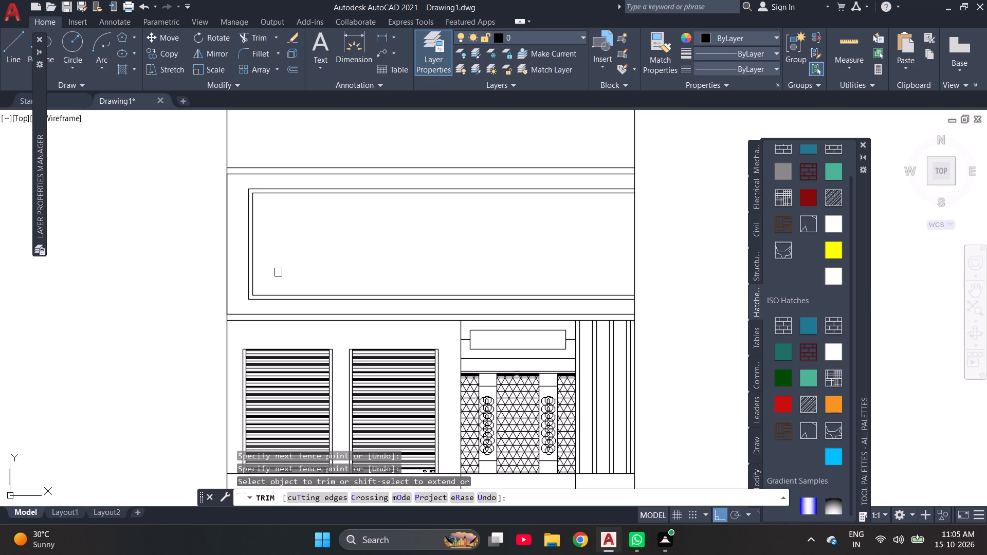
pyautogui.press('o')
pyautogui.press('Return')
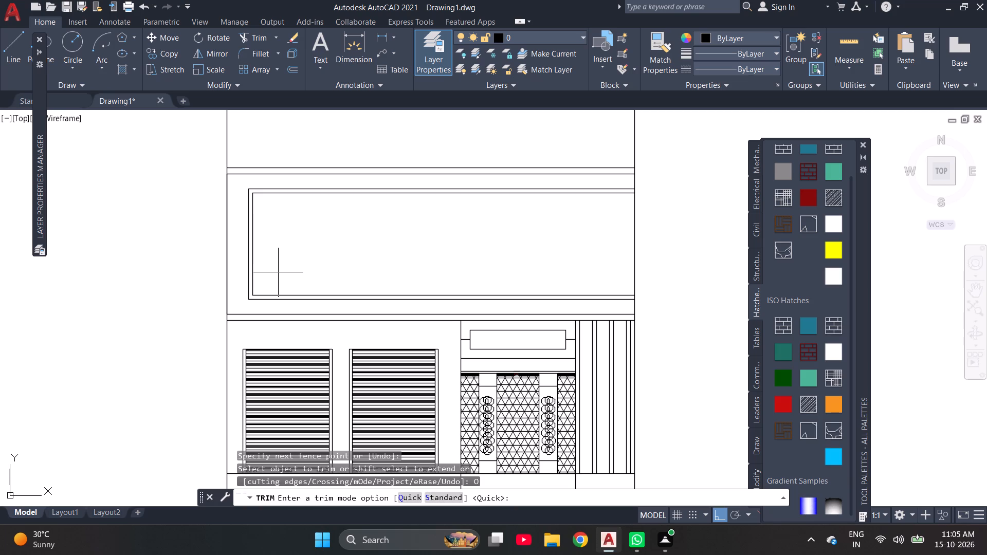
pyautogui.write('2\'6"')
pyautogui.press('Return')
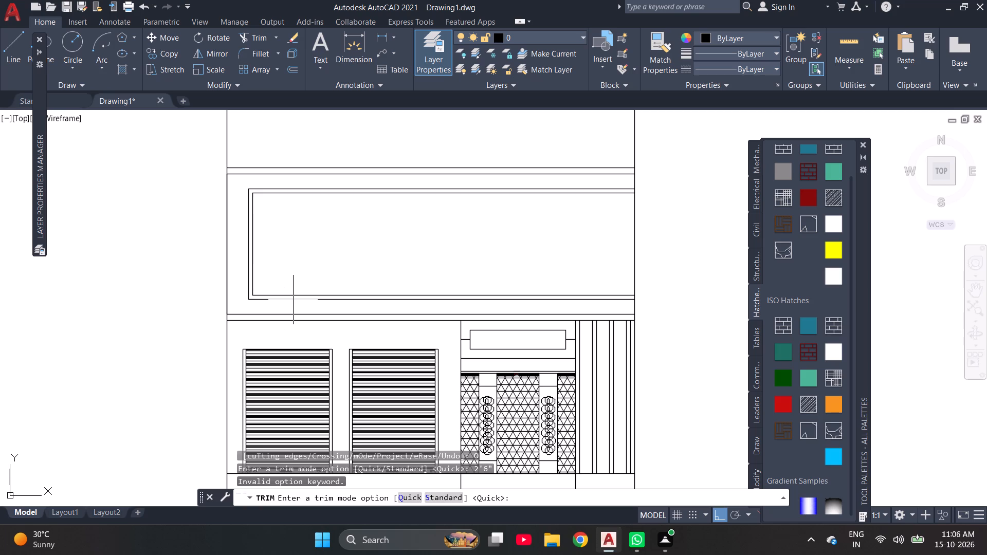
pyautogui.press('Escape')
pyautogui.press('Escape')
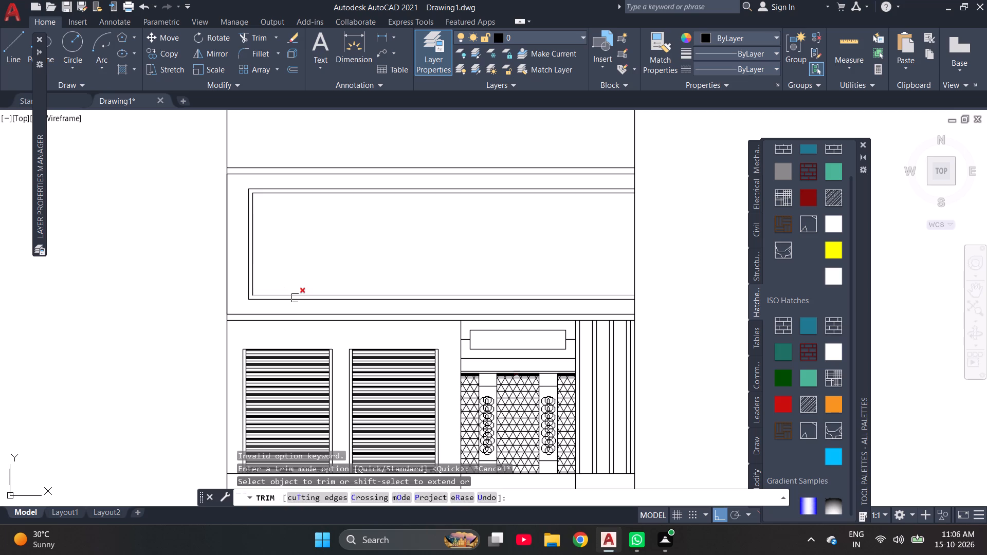
# Offset the inner bottom line of the middle storey's double frame upward by 246".
pyautogui.press('o')
pyautogui.press('Return')
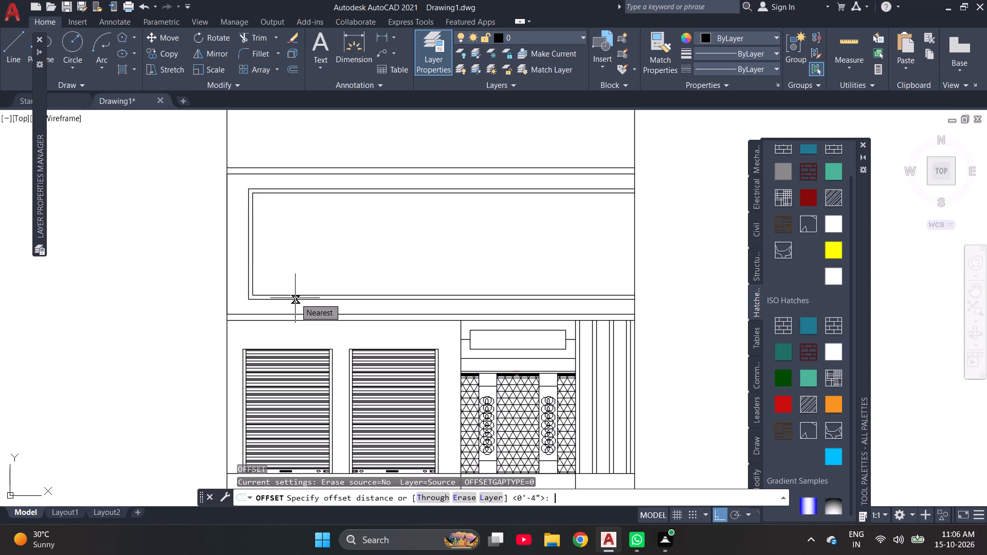
pyautogui.write('246"')
pyautogui.press('Return')
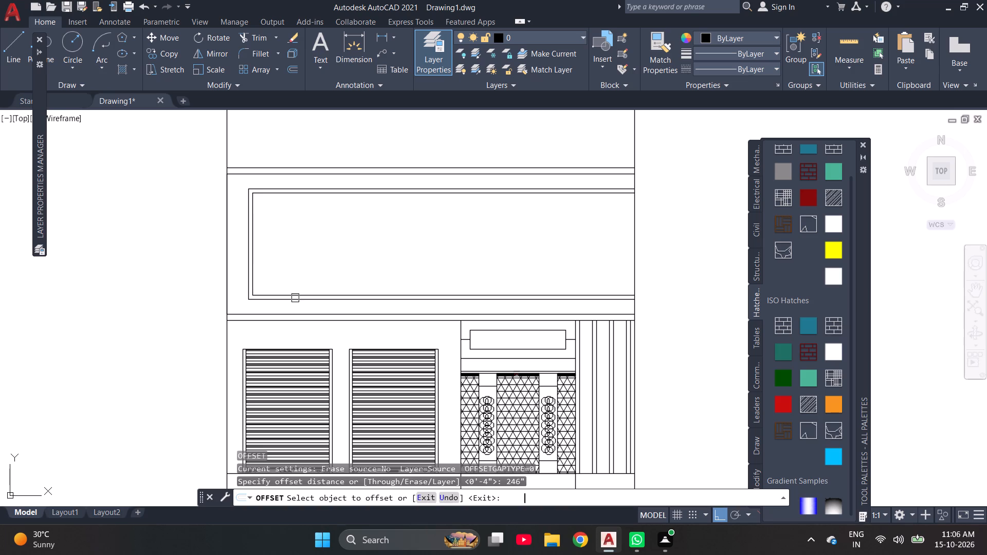
pyautogui.scroll(2, 288, 293)
pyautogui.click(286, 298)
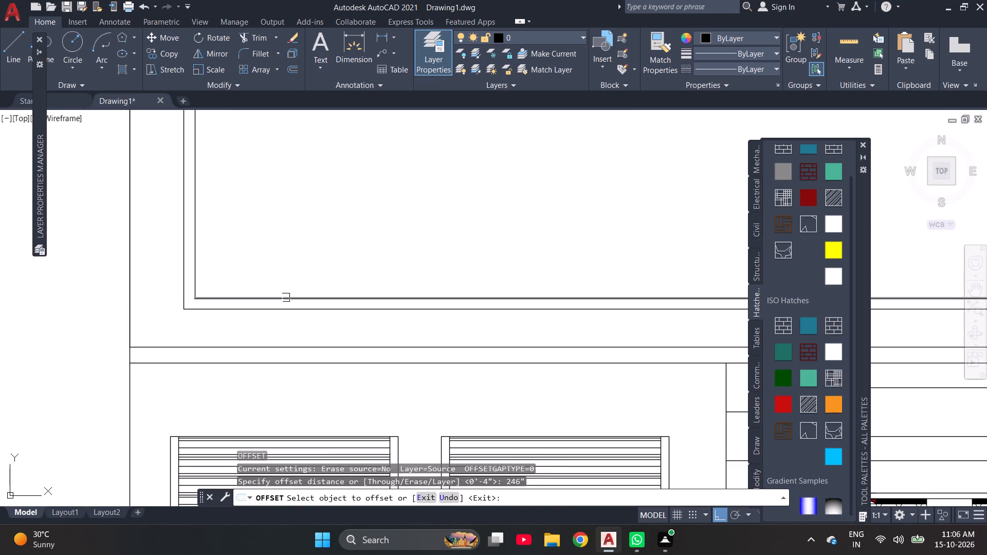
pyautogui.click(303, 245)
pyautogui.scroll(-2, 305, 262)
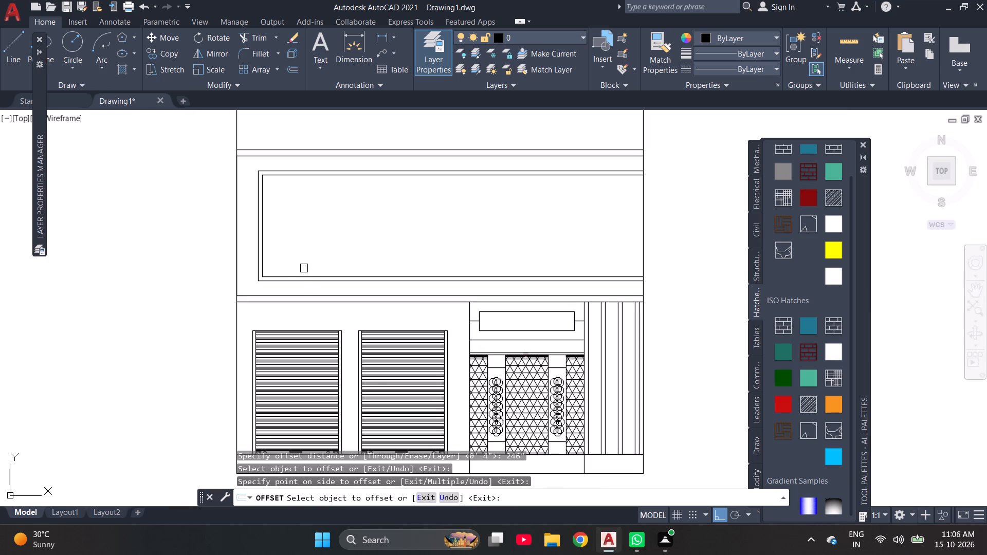
pyautogui.press('Escape')
pyautogui.press('Escape')
# Offset the inner bottom line of the middle storey's double frame 2'6" upward into the frame.
pyautogui.press('o')
pyautogui.press('Return')
pyautogui.write('2\'6"')
pyautogui.press('Return')
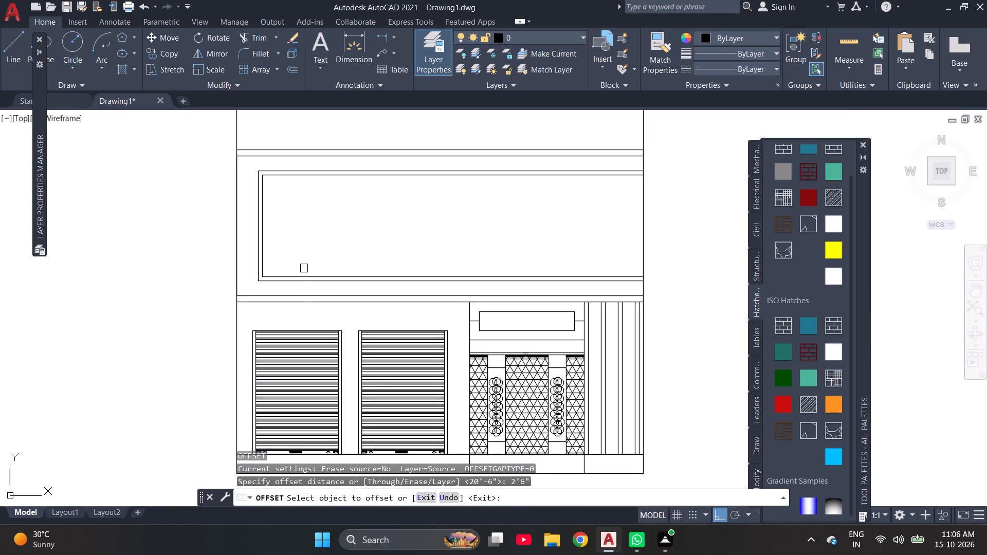
pyautogui.click(315, 275)
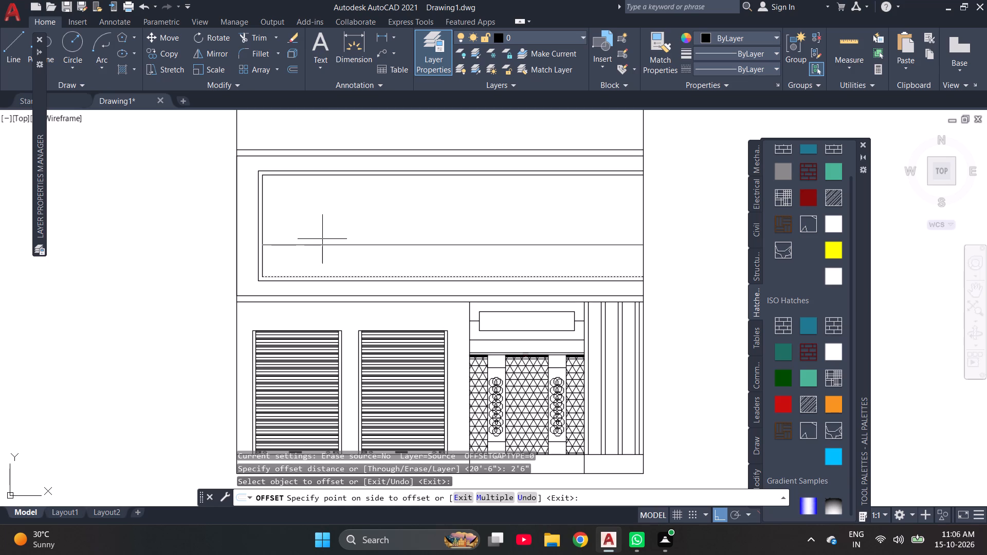
pyautogui.click(322, 239)
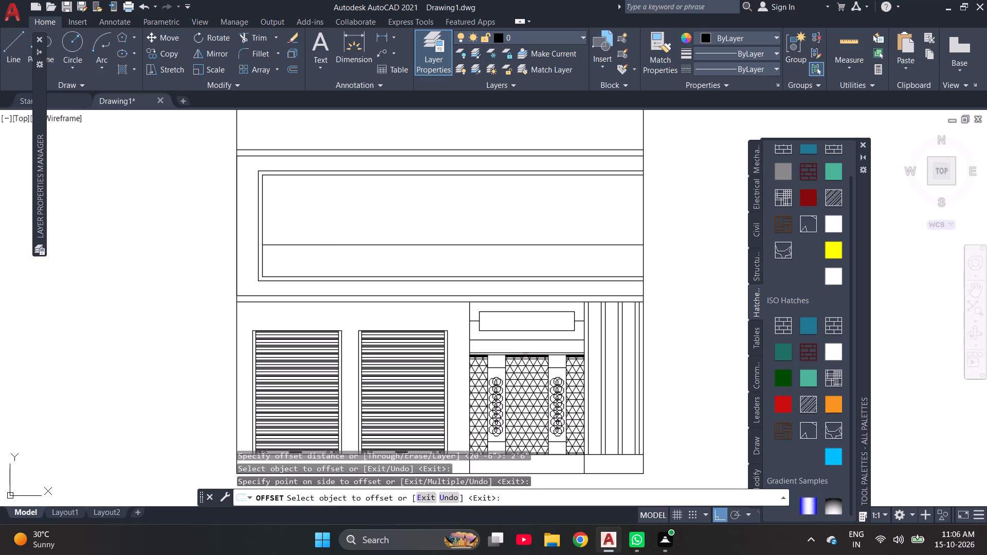
pyautogui.press('Escape')
pyautogui.press('Escape')
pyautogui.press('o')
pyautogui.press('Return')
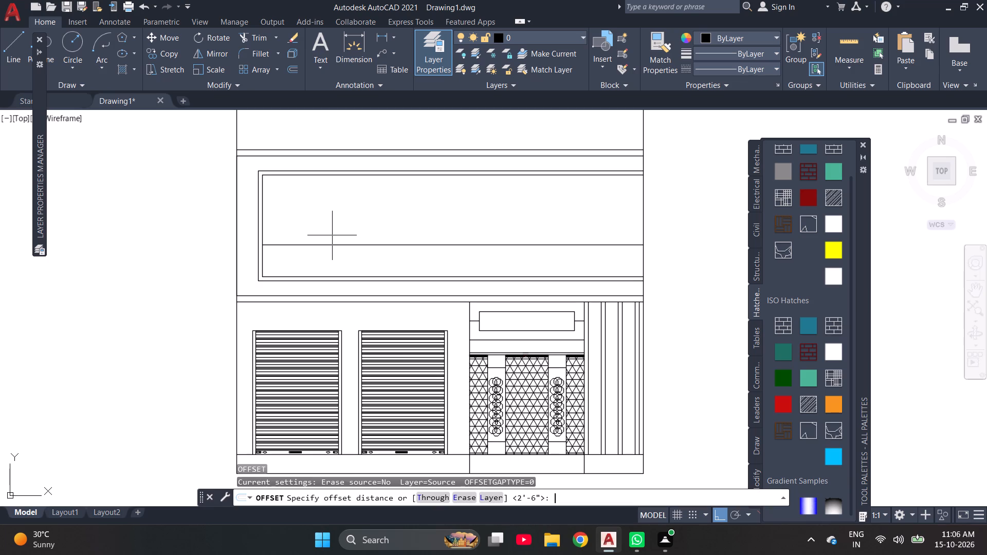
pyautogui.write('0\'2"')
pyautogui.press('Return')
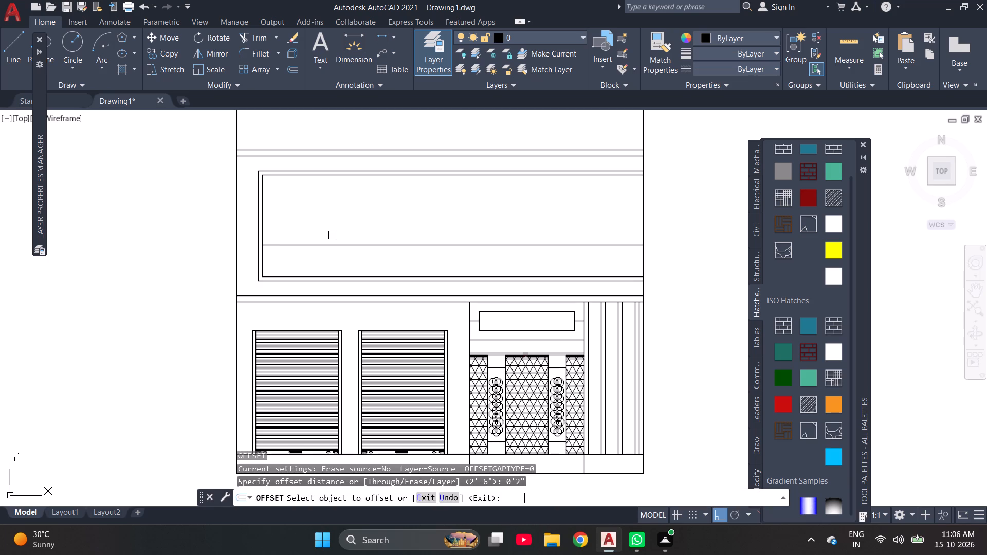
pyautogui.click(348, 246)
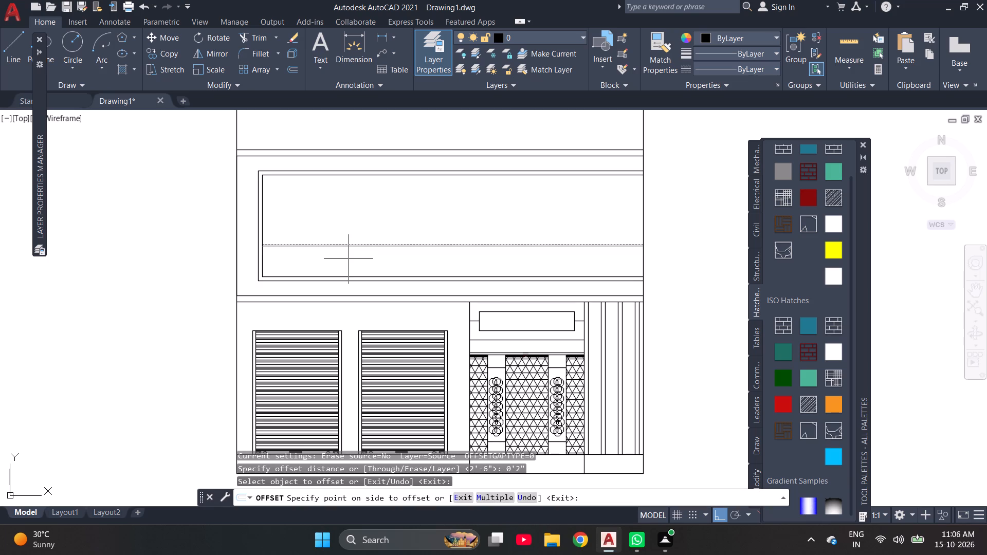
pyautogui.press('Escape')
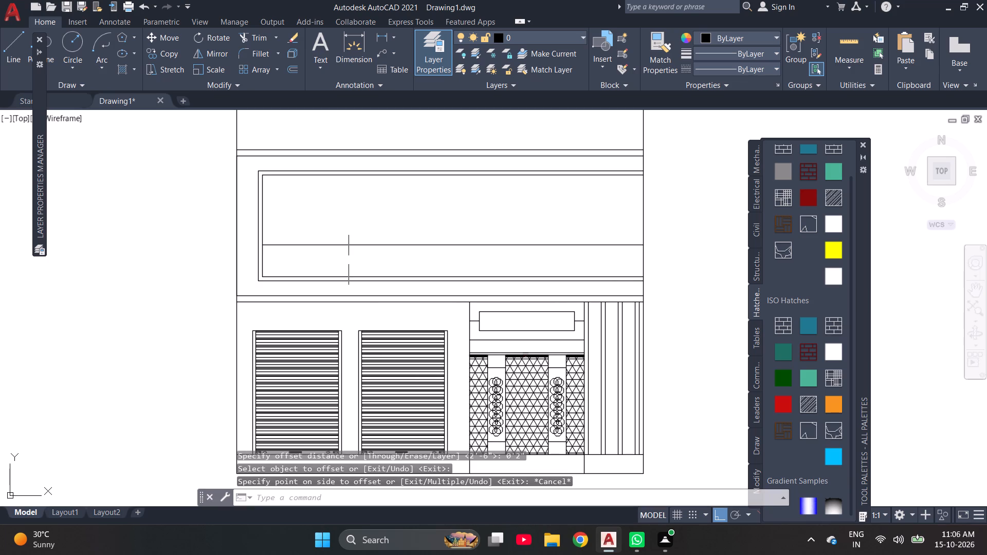
# Offset the new horizontal line inside the middle storey's frame 0'3" downward to form a double rail.
pyautogui.press('o')
pyautogui.press('Return')
pyautogui.write("0'")
pyautogui.write('3"')
pyautogui.press('Return')
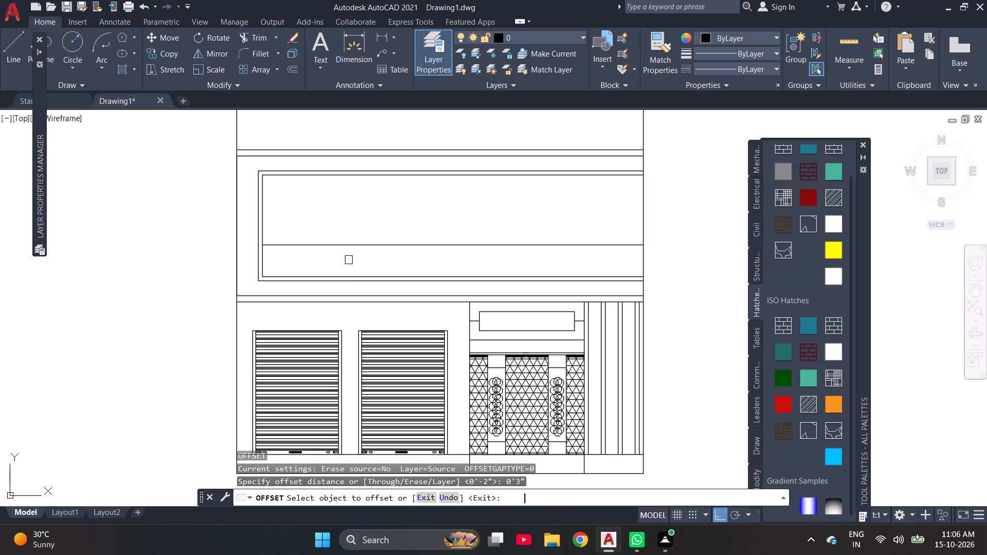
pyautogui.click(357, 244)
pyautogui.click(351, 262)
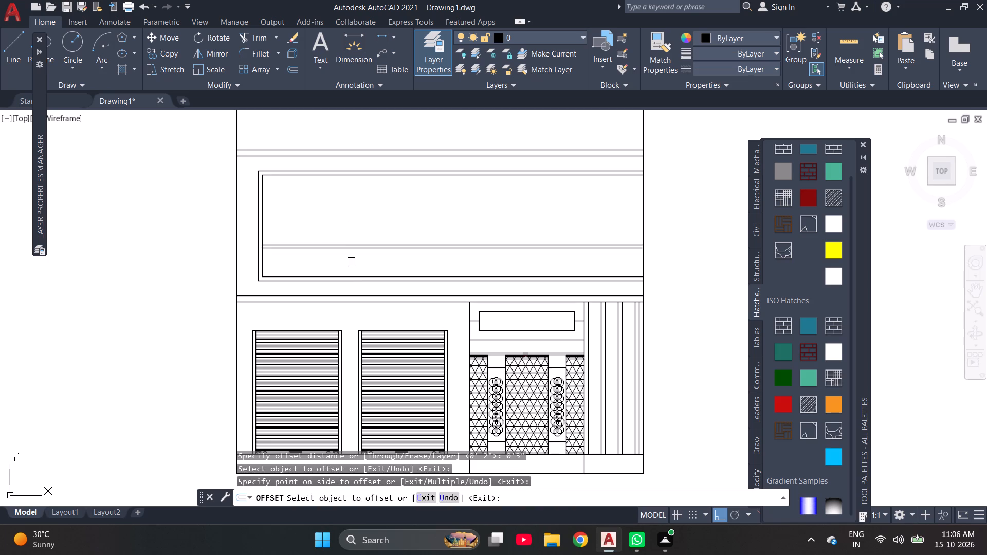
pyautogui.scroll(2, 356, 243)
pyautogui.scroll(-1, 356, 242)
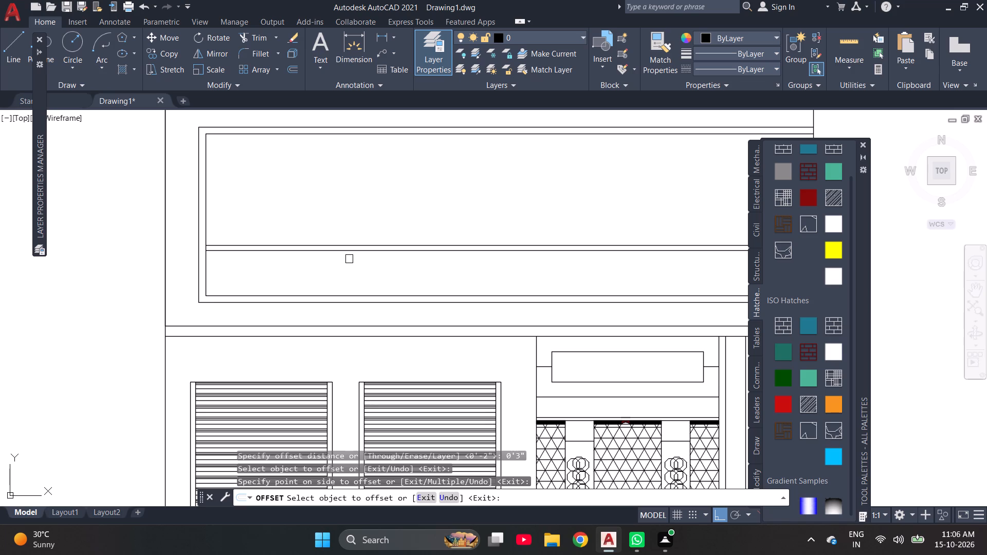
pyautogui.scroll(-1, 318, 273)
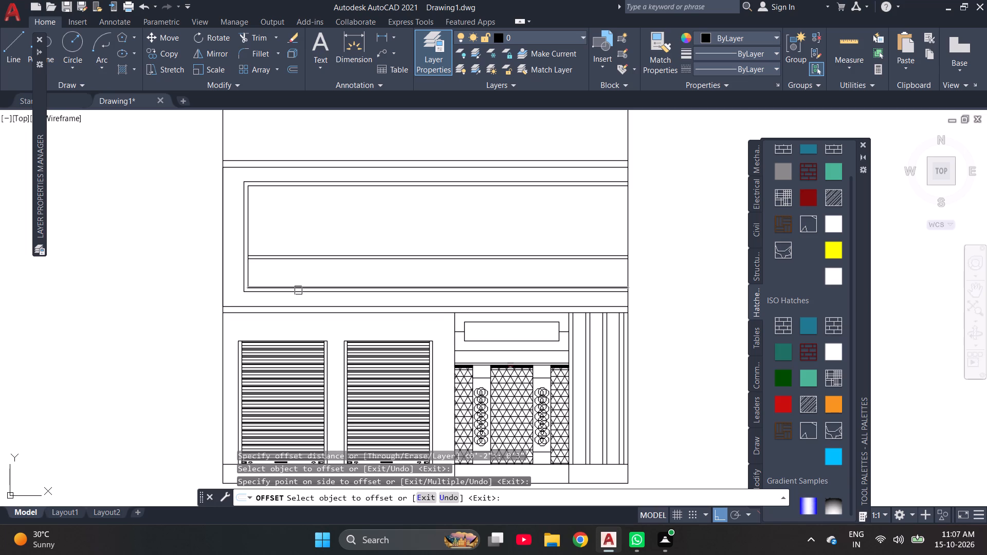
pyautogui.press('Escape')
# Draw a vertical line from the left end of the upper rail line to the frame's inner upper-left corner.
pyautogui.write('L')
pyautogui.press('space')
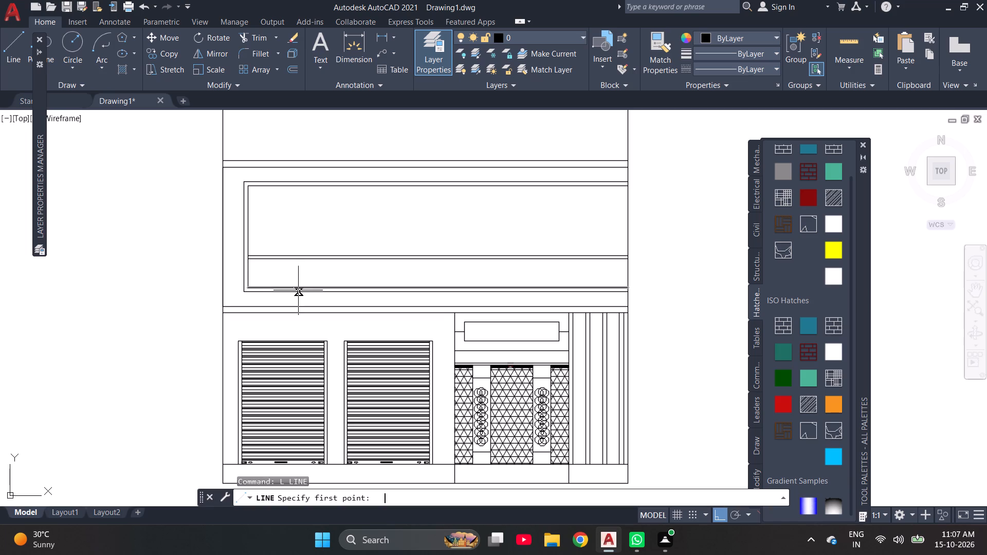
pyautogui.scroll(4, 248, 254)
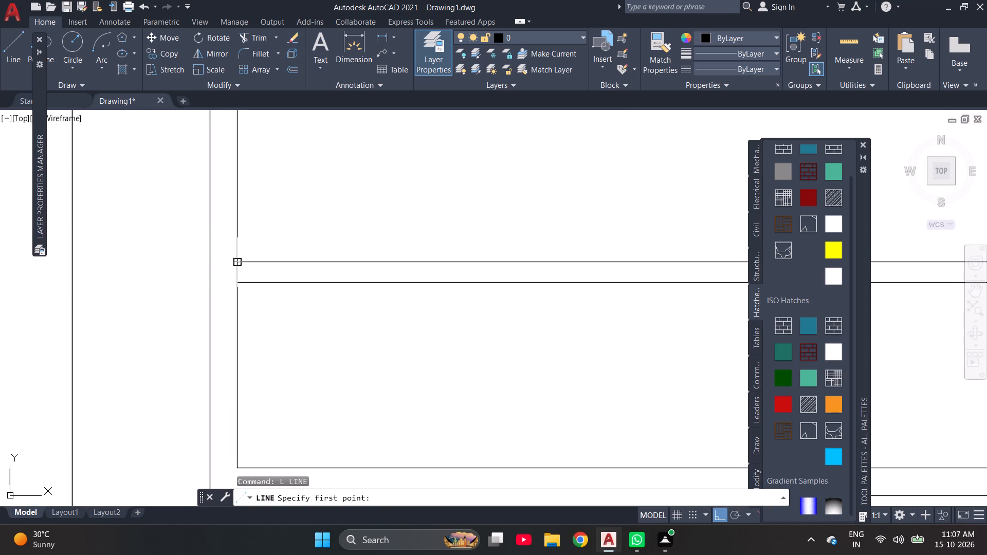
pyautogui.click(238, 263)
pyautogui.scroll(-2, 245, 268)
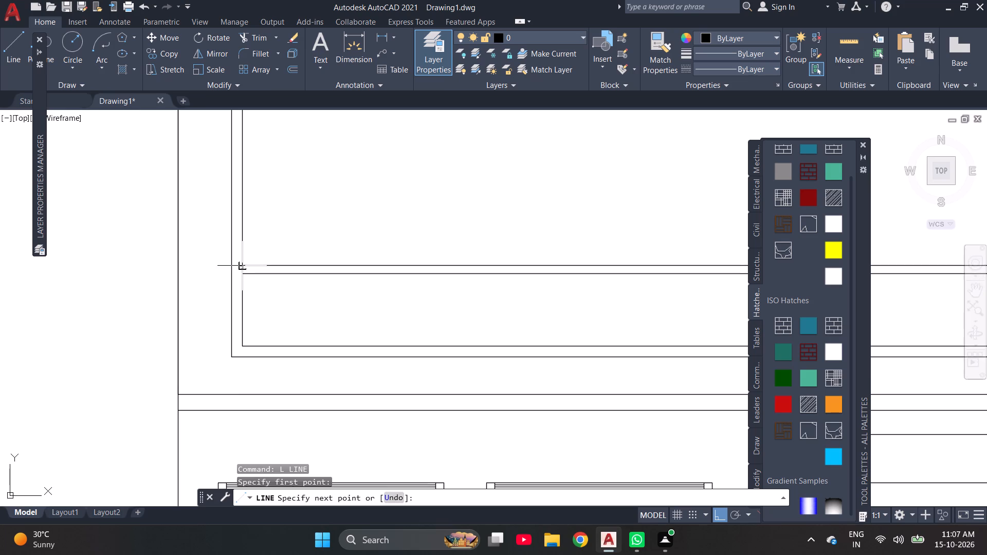
pyautogui.scroll(-1, 245, 268)
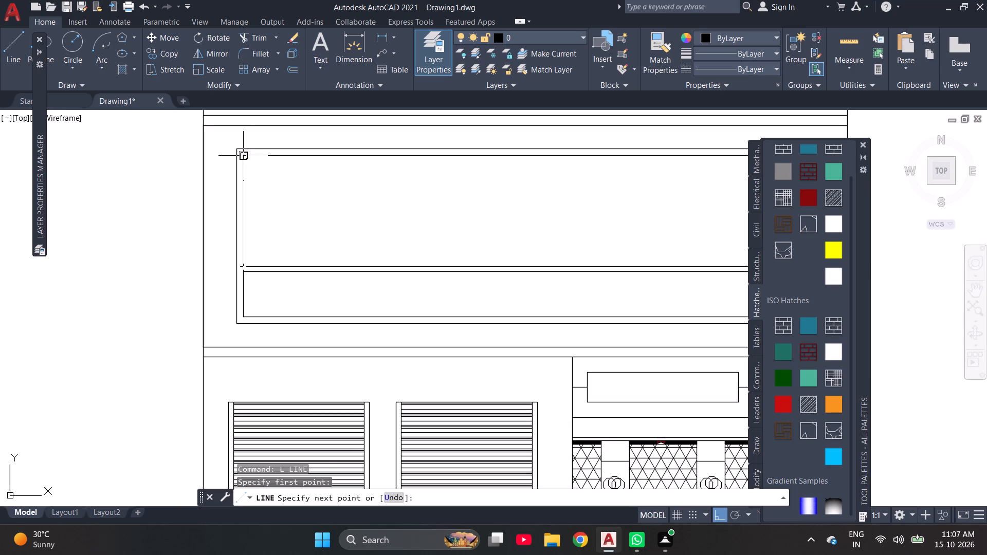
pyautogui.click(244, 154)
pyautogui.press('Escape')
pyautogui.press('Escape')
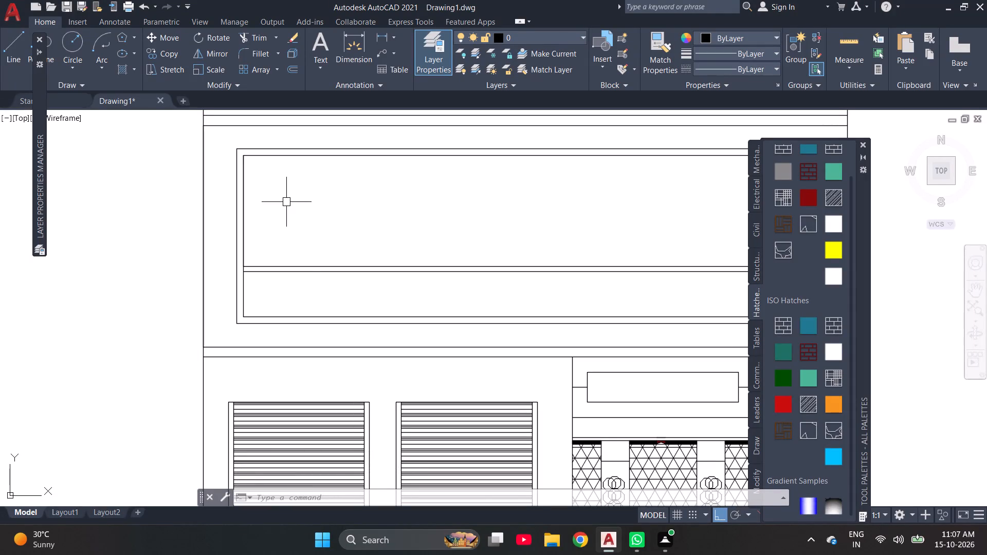
# Offset the vertical line above the rail 8' to the right twice in succession to make two 8' bays.
pyautogui.press('o')
pyautogui.press('Return')
pyautogui.write("8'")
pyautogui.press('Return')
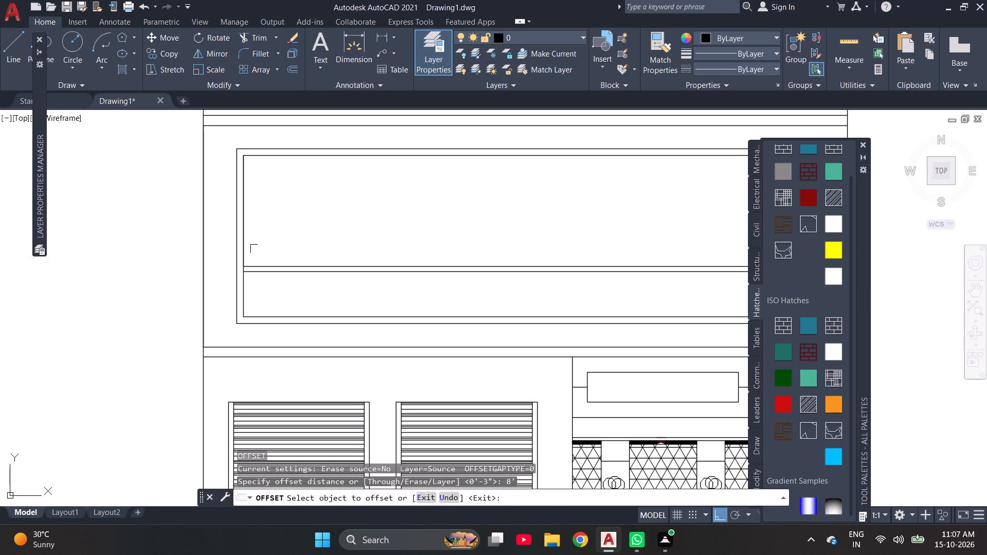
pyautogui.click(243, 250)
pyautogui.click(420, 230)
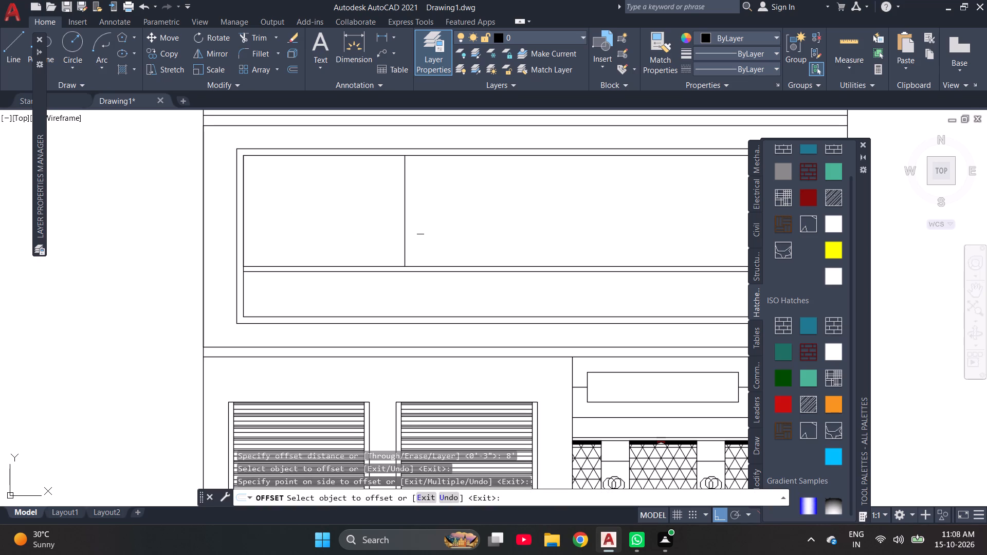
pyautogui.click(404, 226)
pyautogui.click(577, 203)
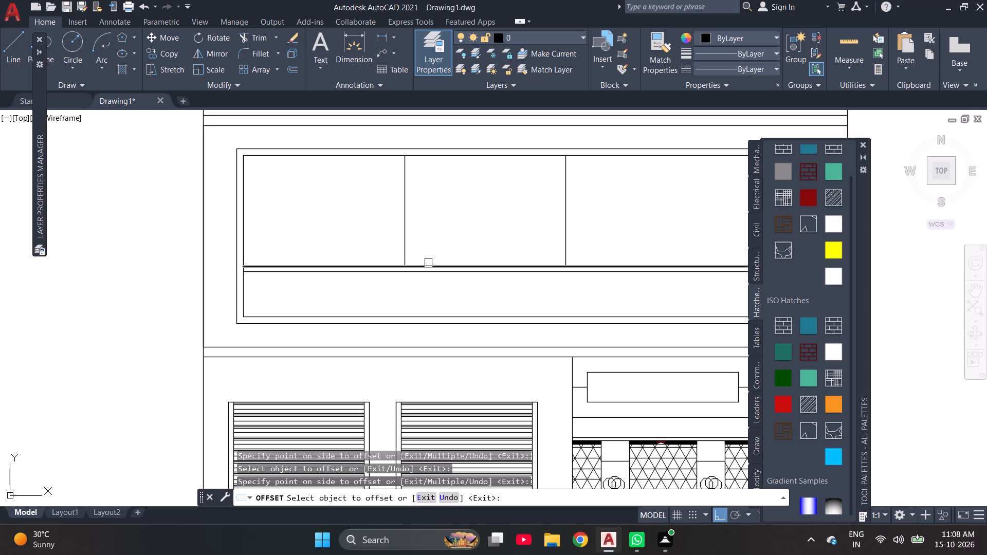
pyautogui.press('Escape')
pyautogui.press('Escape')
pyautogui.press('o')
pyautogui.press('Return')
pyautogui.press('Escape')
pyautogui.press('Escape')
# Offset the second bay's right vertical line 3' to the right to add a narrower bay above the rail.
pyautogui.press('o')
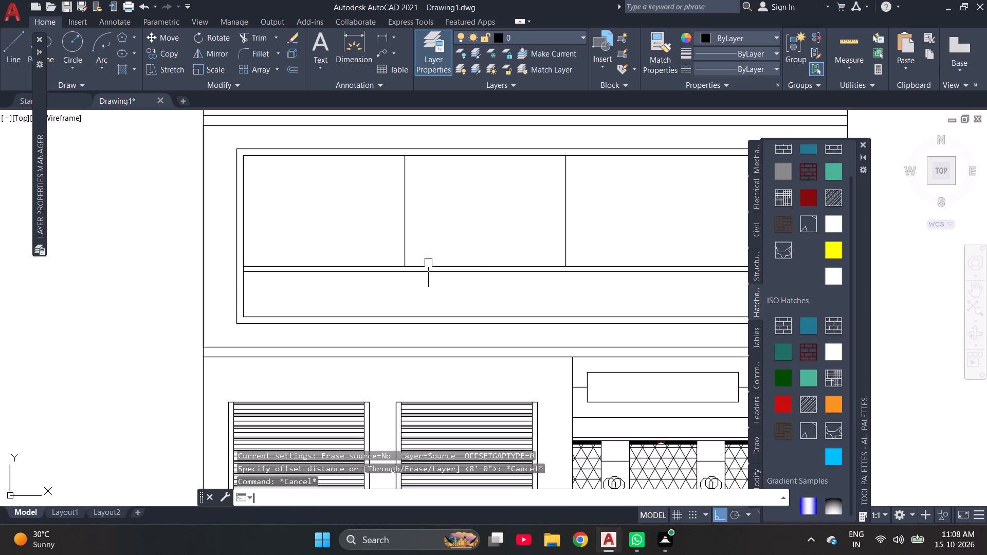
pyautogui.press('Return')
pyautogui.write("3'")
pyautogui.press('Return')
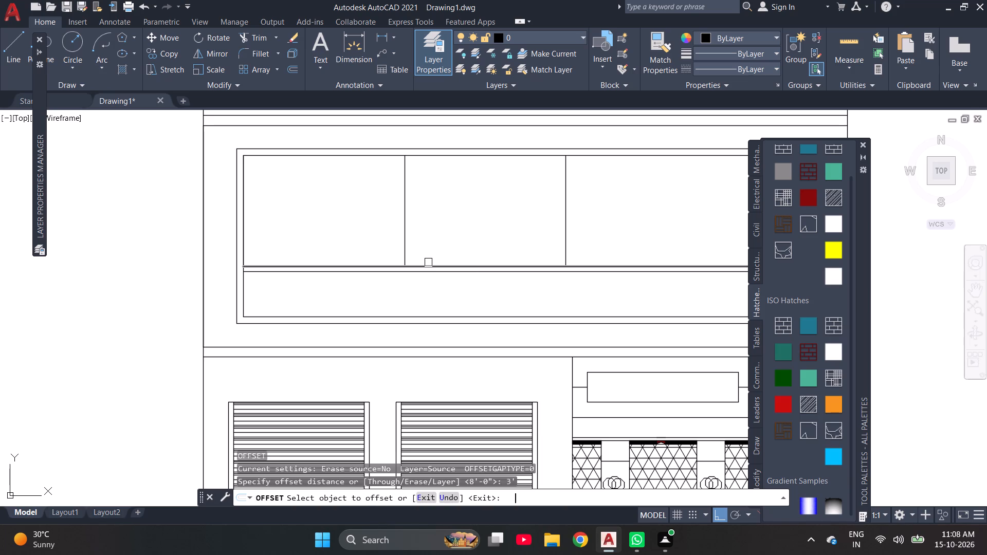
pyautogui.click(567, 219)
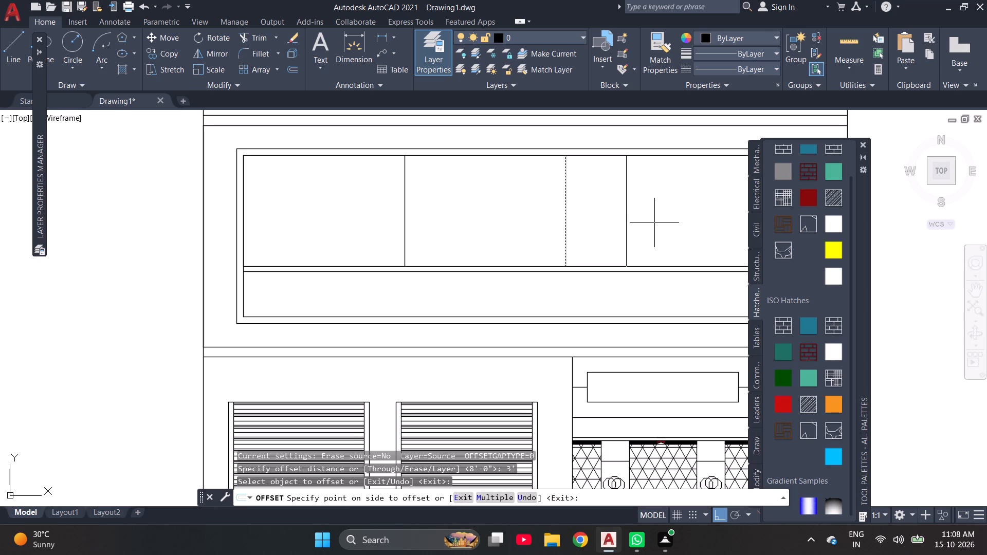
pyautogui.click(655, 232)
pyautogui.scroll(-2, 590, 298)
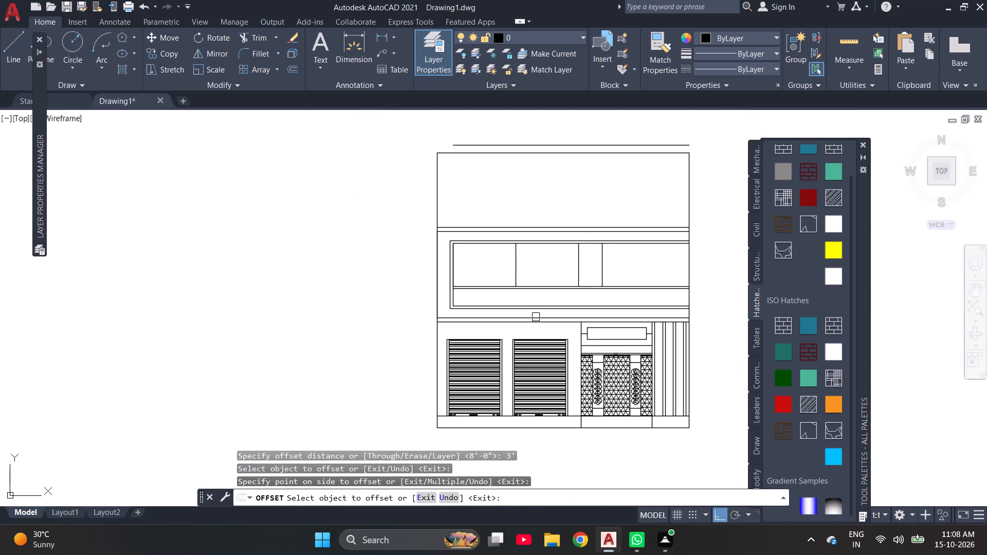
pyautogui.scroll(2, 523, 245)
pyautogui.scroll(-1, 346, 290)
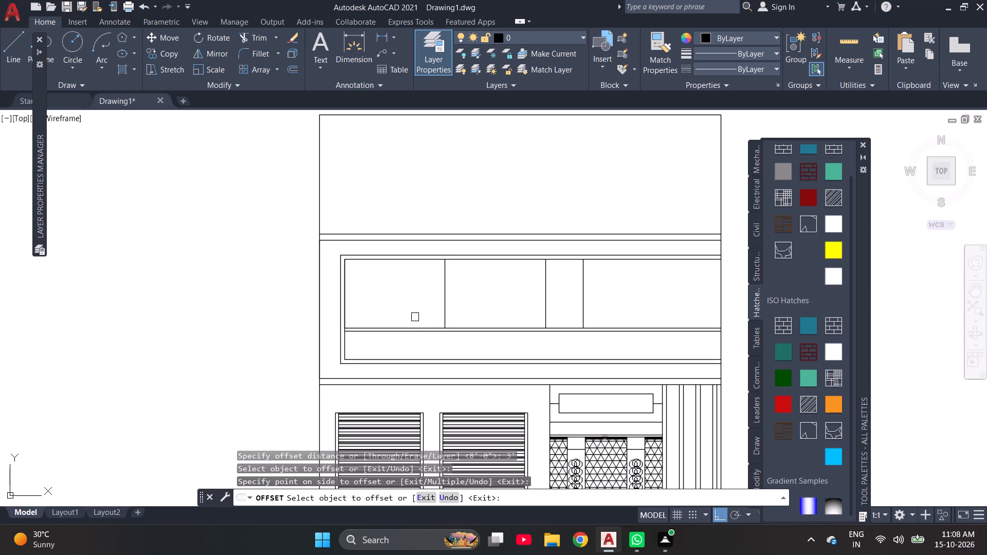
pyautogui.press('Escape')
# Offset the leftmost vertical line above the rail 0'4" to the right, inside the first bay.
pyautogui.press('Escape')
pyautogui.press('Escape')
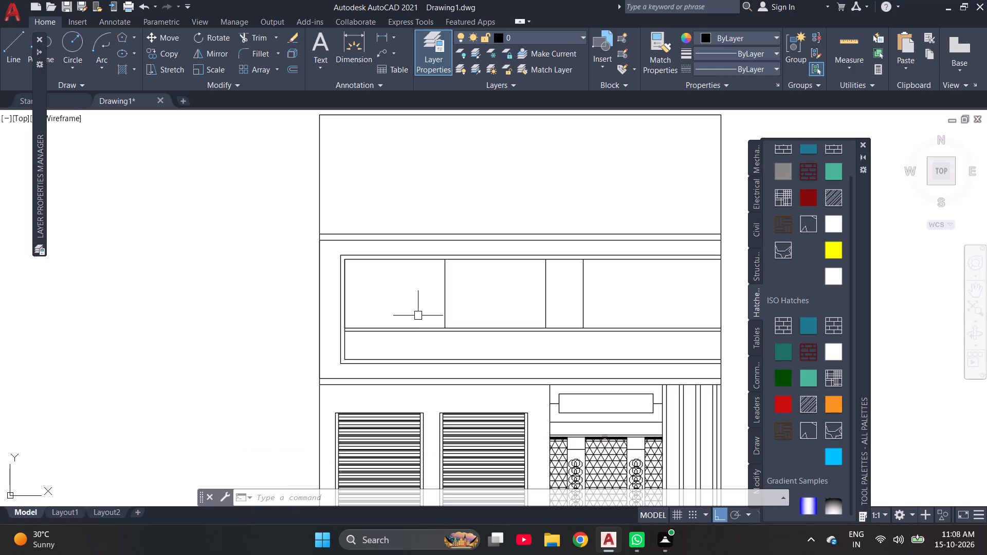
pyautogui.press('Escape')
pyautogui.press('Escape')
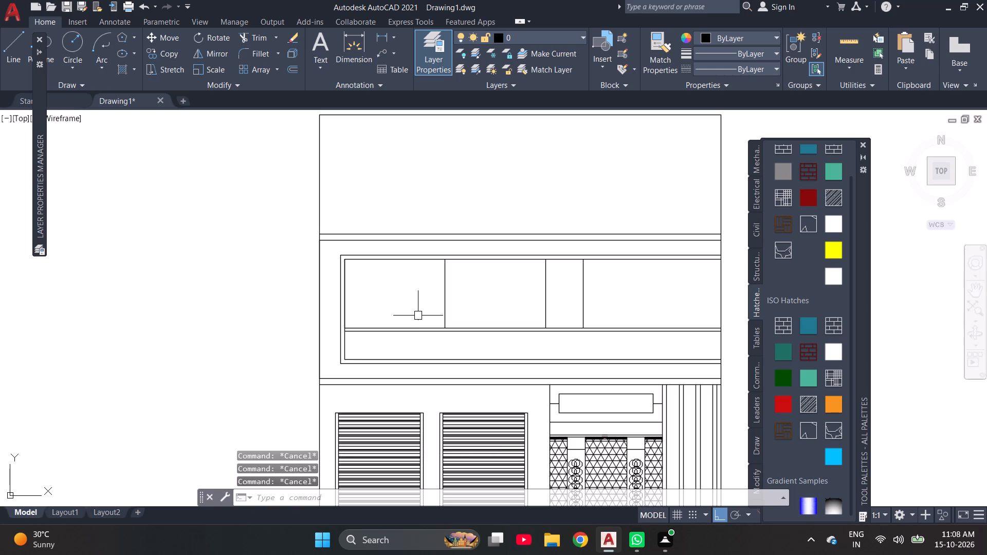
pyautogui.press('o')
pyautogui.press('Return')
pyautogui.write('0\'4"')
pyautogui.press('Return')
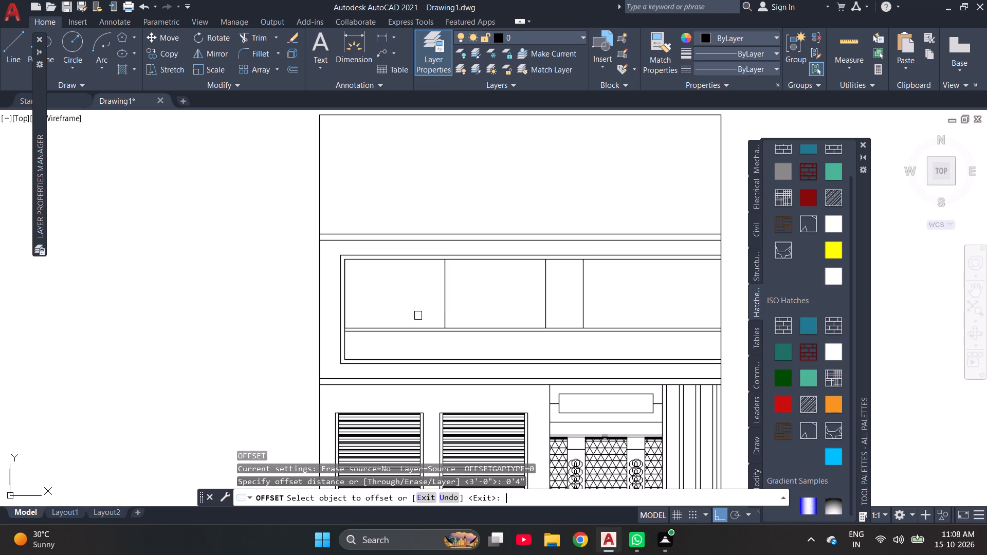
pyautogui.click(348, 305)
pyautogui.click(370, 303)
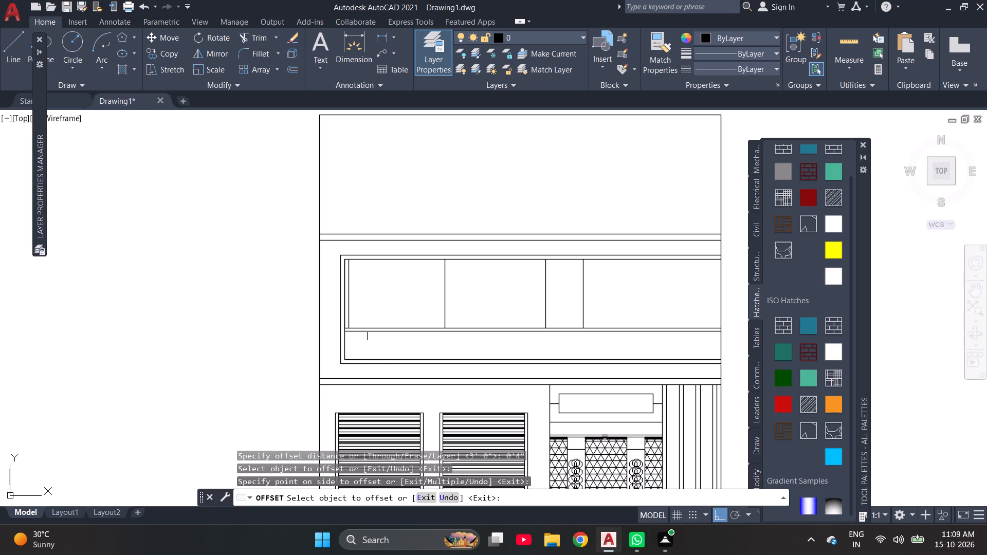
pyautogui.scroll(2, 364, 324)
pyautogui.press('Escape')
pyautogui.press('Escape')
# Draw a 6' horizontal line to the right along the upper rail from the foot of the new inner vertical line.
pyautogui.write('L')
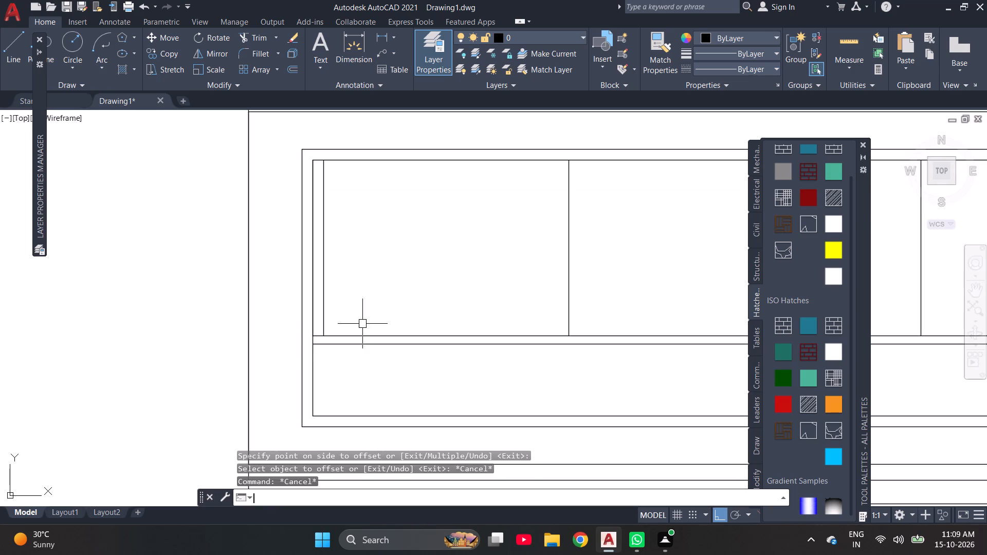
pyautogui.press('space')
pyautogui.click(326, 337)
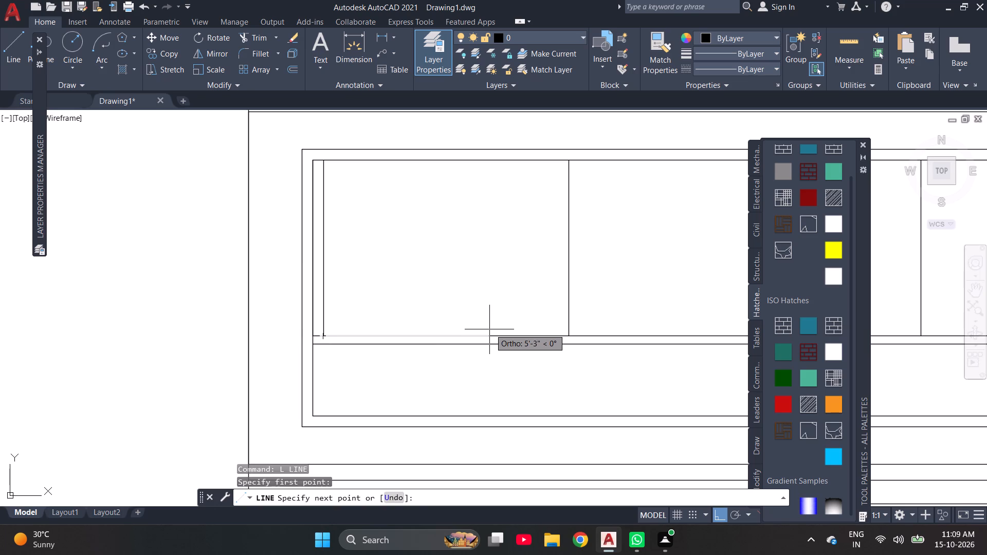
pyautogui.write("6'")
pyautogui.press('Return')
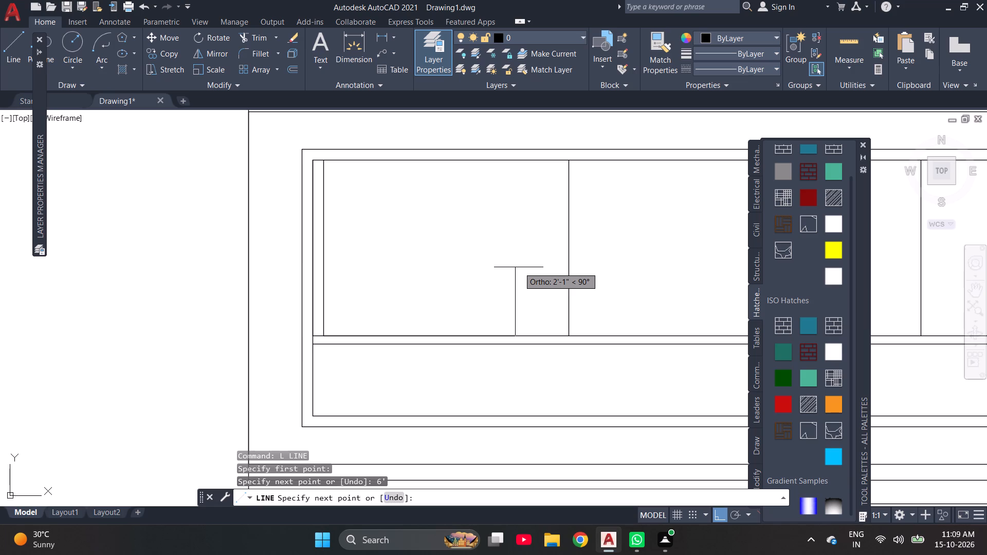
pyautogui.click(517, 340)
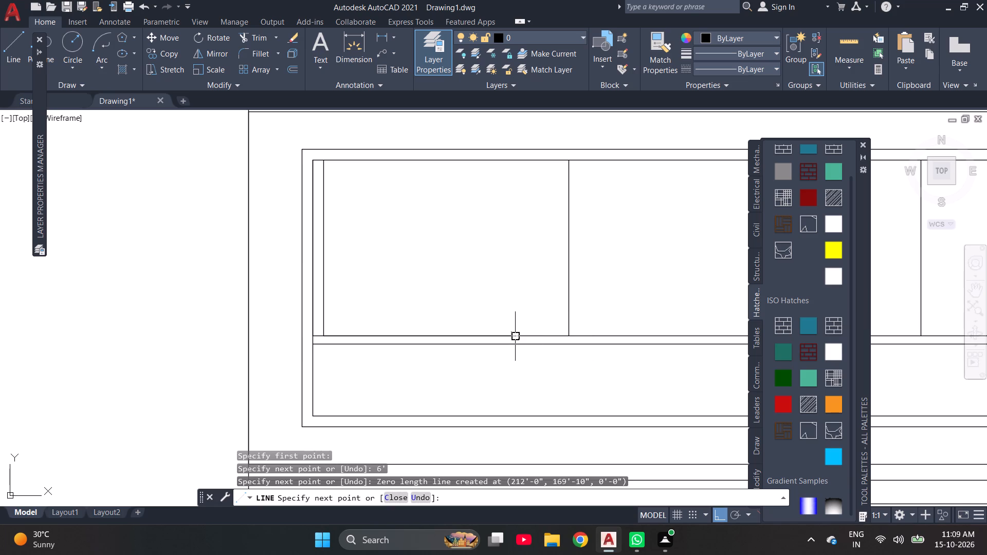
pyautogui.press('Escape')
pyautogui.press('Escape')
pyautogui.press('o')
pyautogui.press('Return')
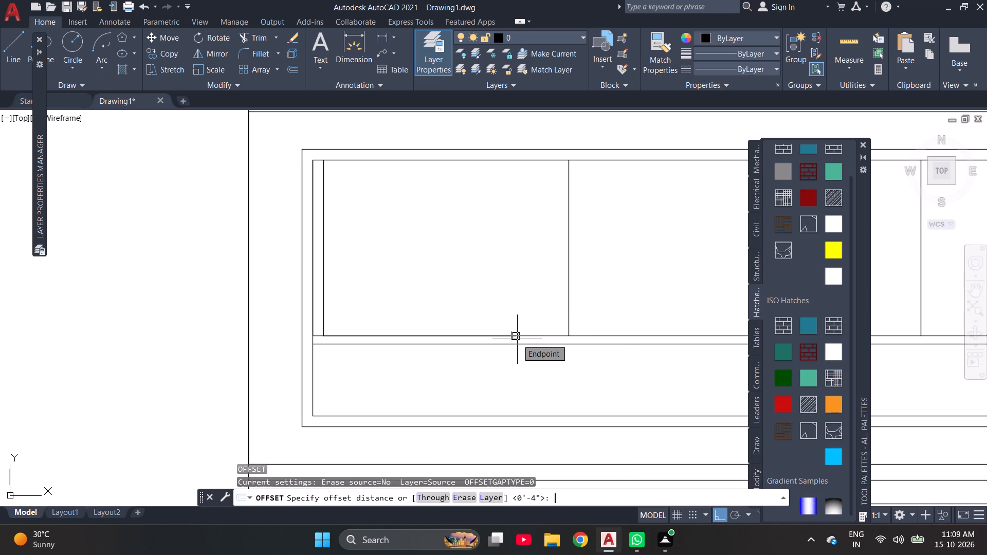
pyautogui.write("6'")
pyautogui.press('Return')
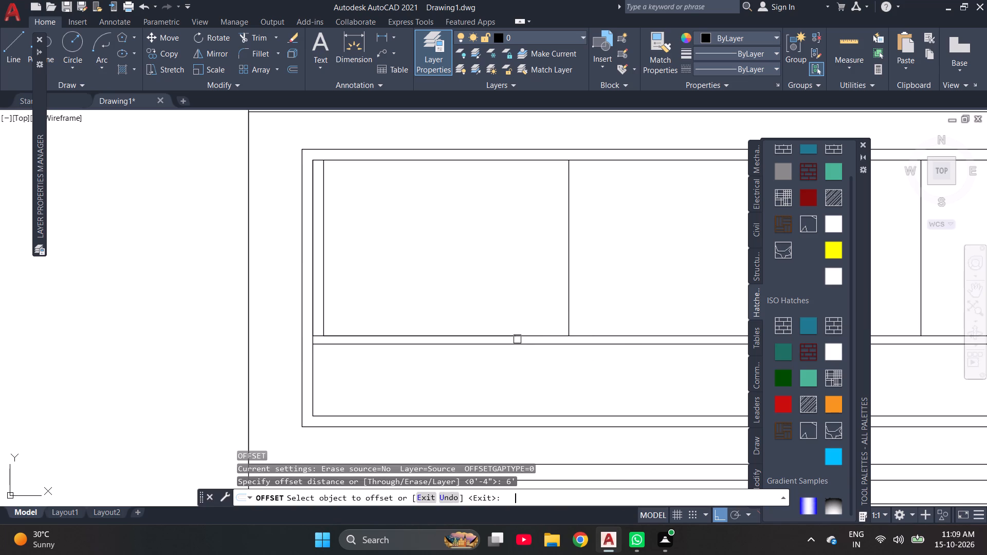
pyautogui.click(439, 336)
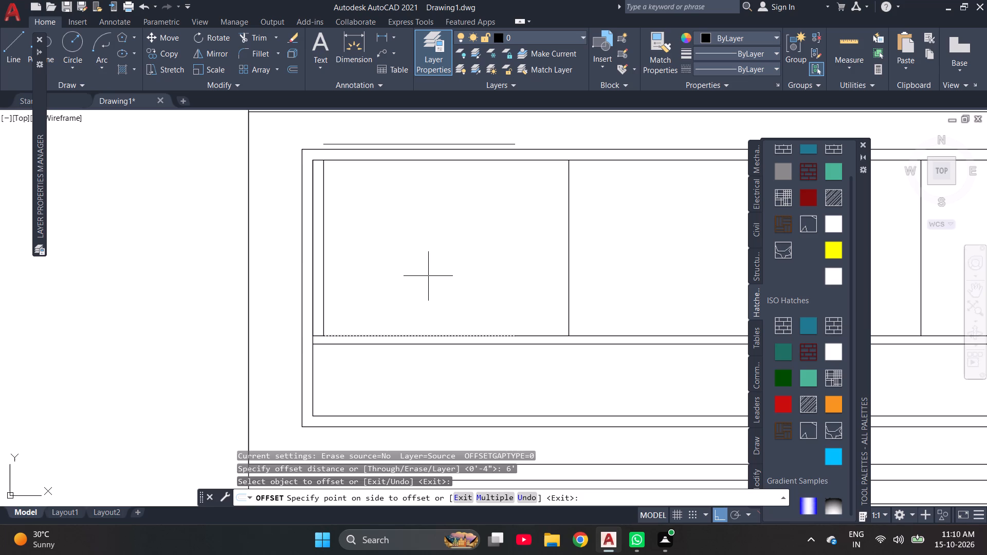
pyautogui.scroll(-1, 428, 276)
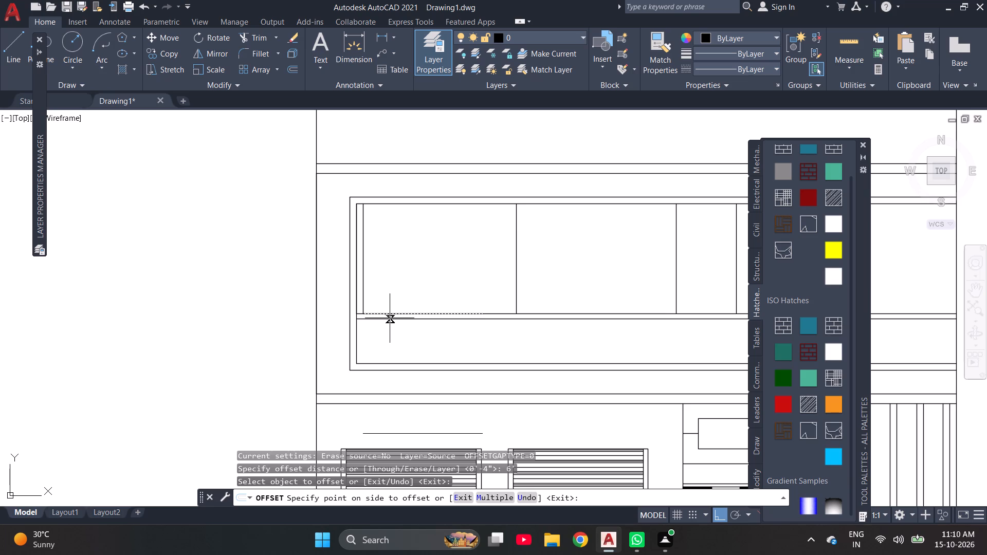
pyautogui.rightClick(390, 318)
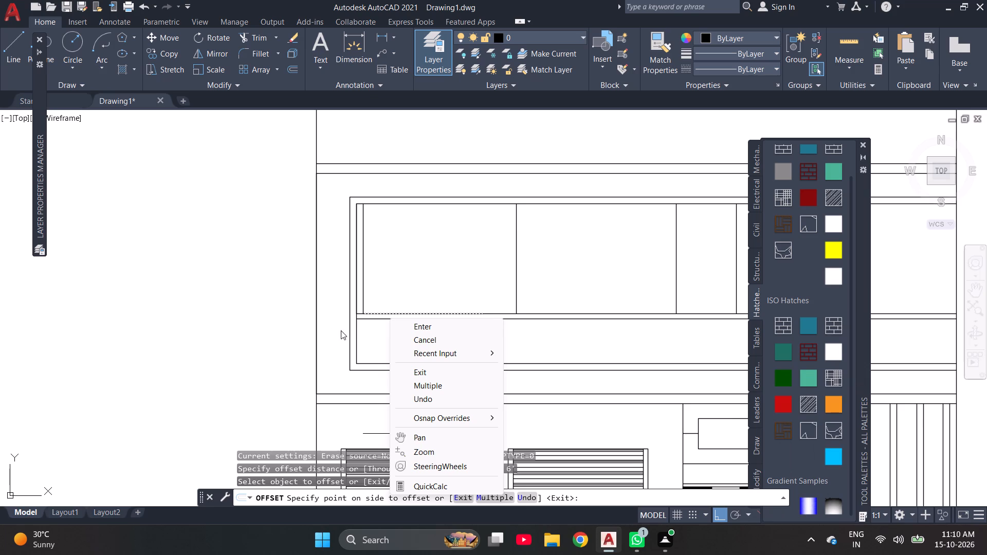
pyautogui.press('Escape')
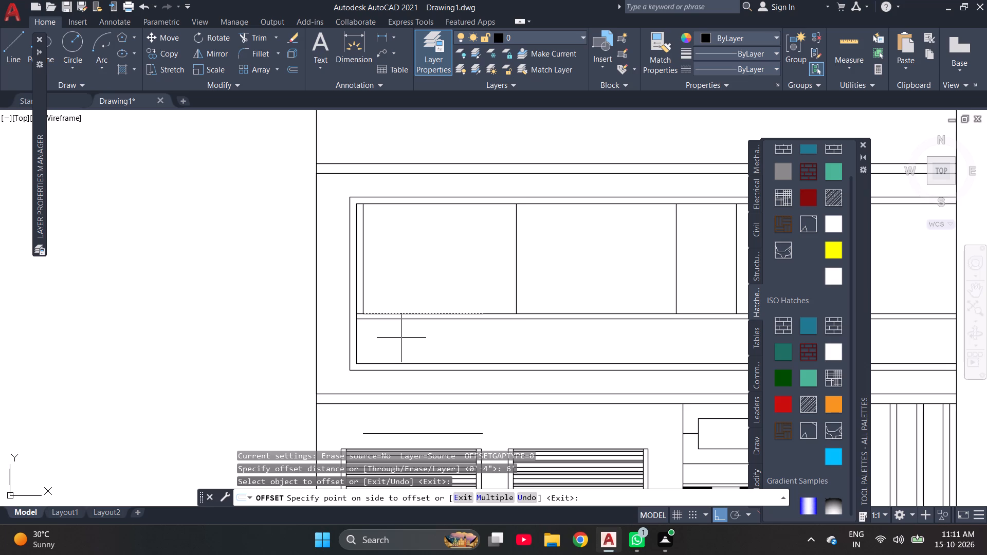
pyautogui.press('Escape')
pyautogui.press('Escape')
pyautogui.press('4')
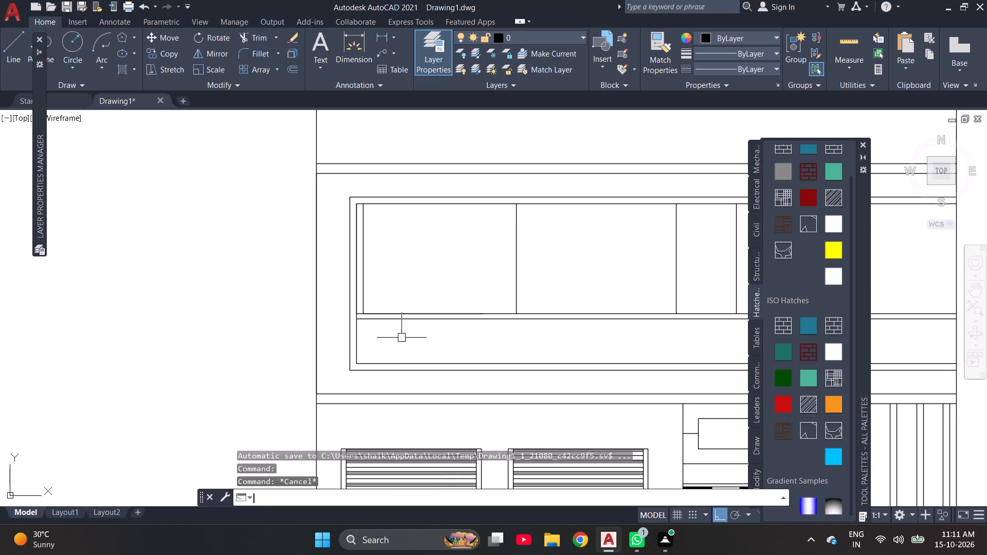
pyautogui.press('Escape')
# Offset the 6' horizontal line on the rail 4'4" upward inside the first bay.
pyautogui.press('o')
pyautogui.press('Return')
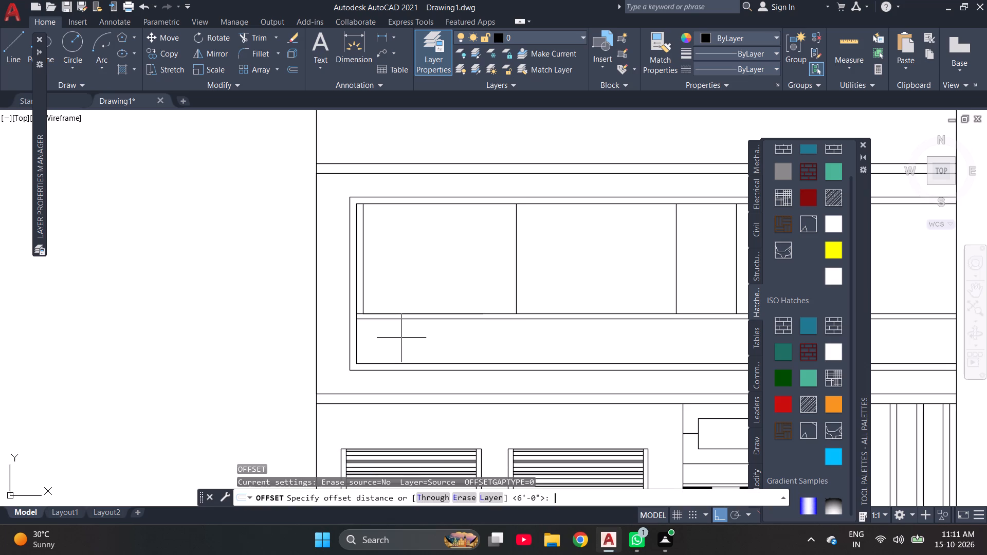
pyautogui.write("4'")
pyautogui.write('4"')
pyautogui.press('Return')
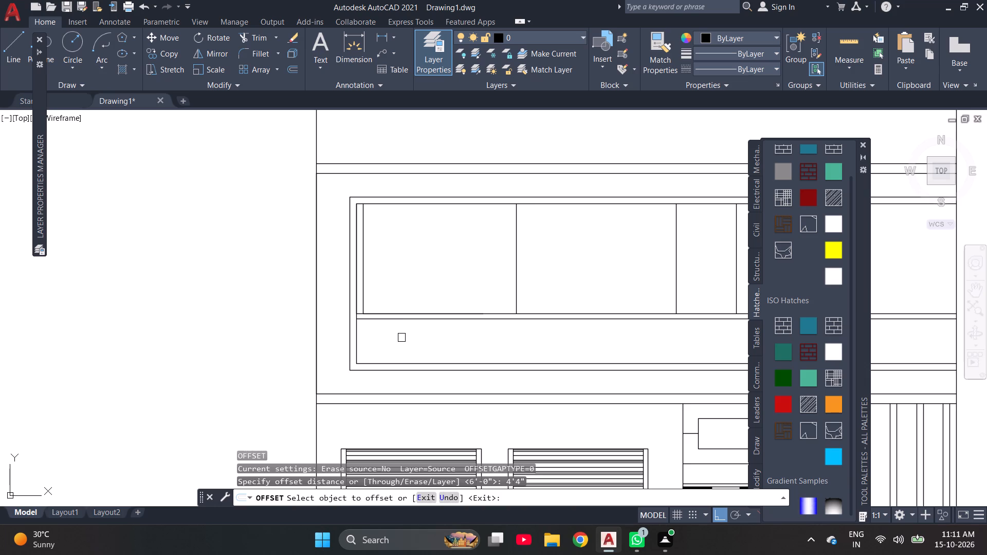
pyautogui.click(410, 311)
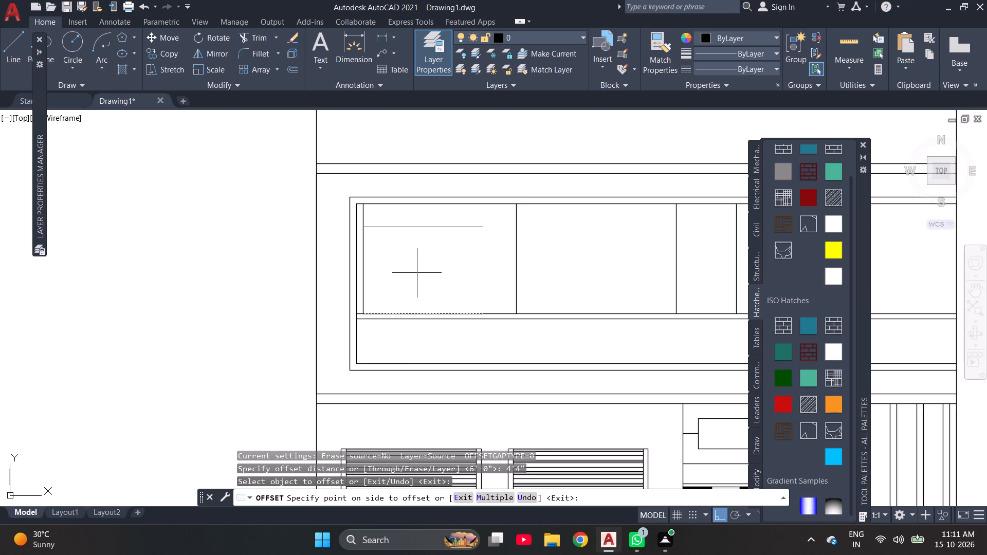
pyautogui.click(417, 273)
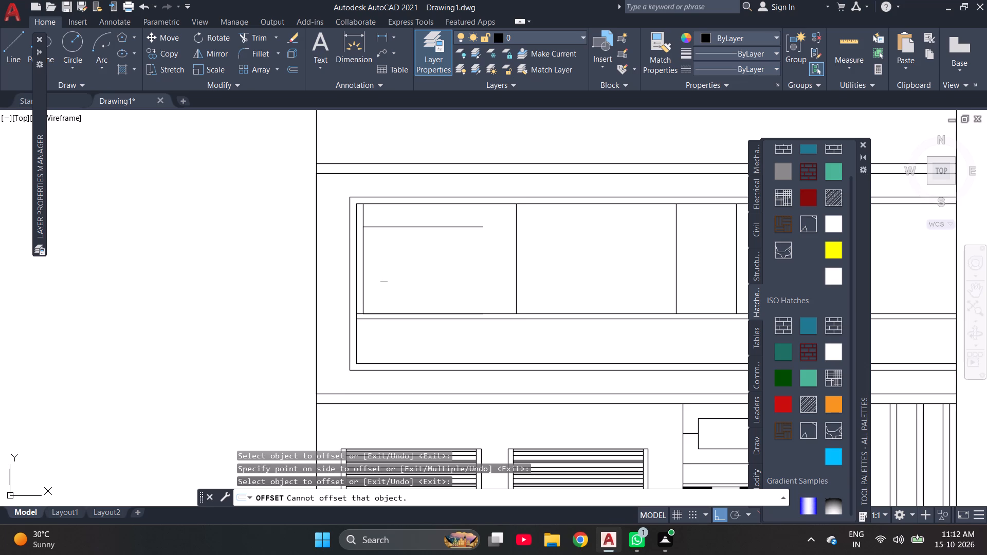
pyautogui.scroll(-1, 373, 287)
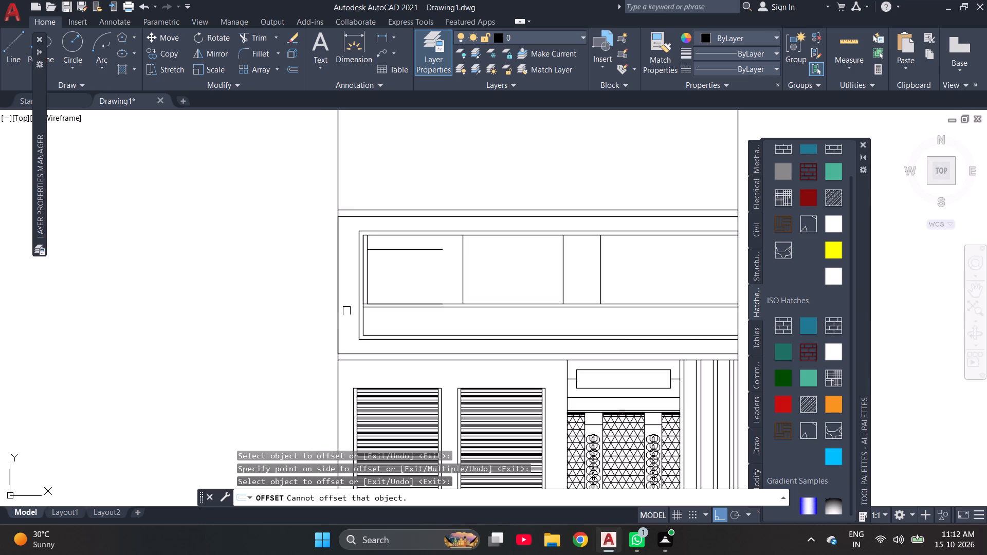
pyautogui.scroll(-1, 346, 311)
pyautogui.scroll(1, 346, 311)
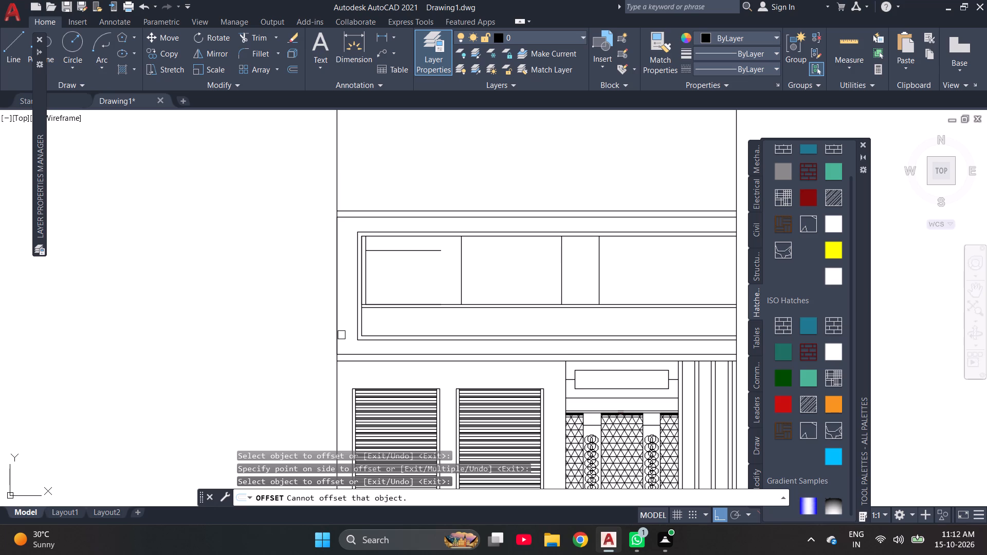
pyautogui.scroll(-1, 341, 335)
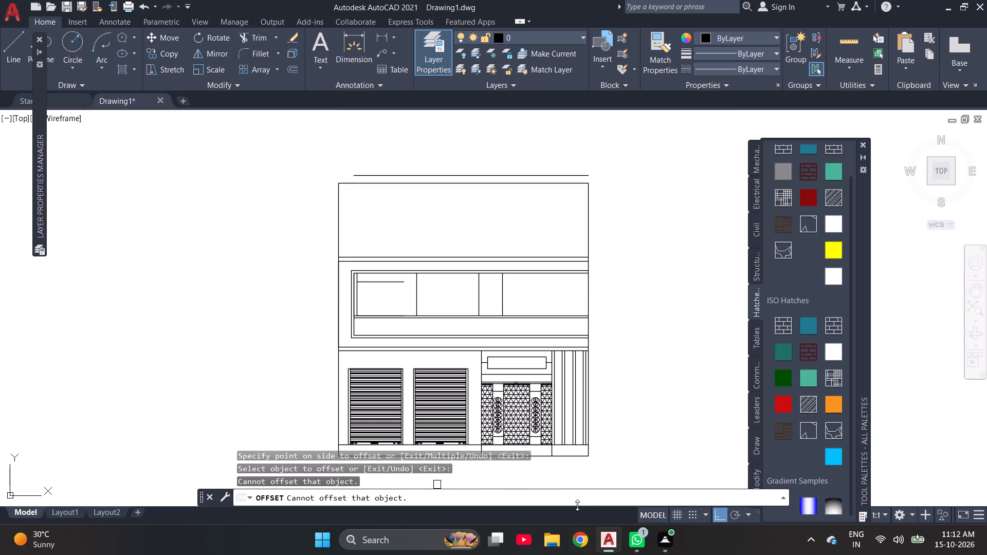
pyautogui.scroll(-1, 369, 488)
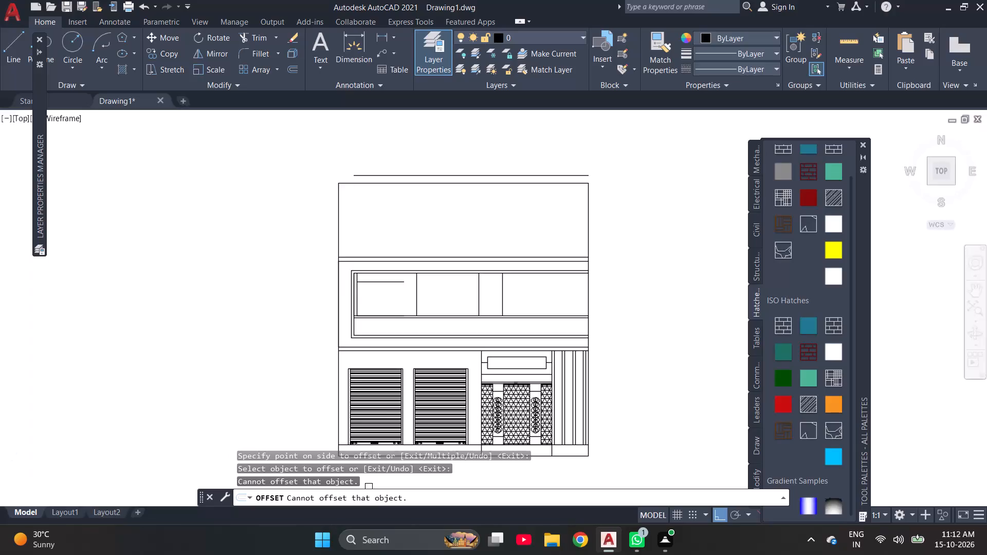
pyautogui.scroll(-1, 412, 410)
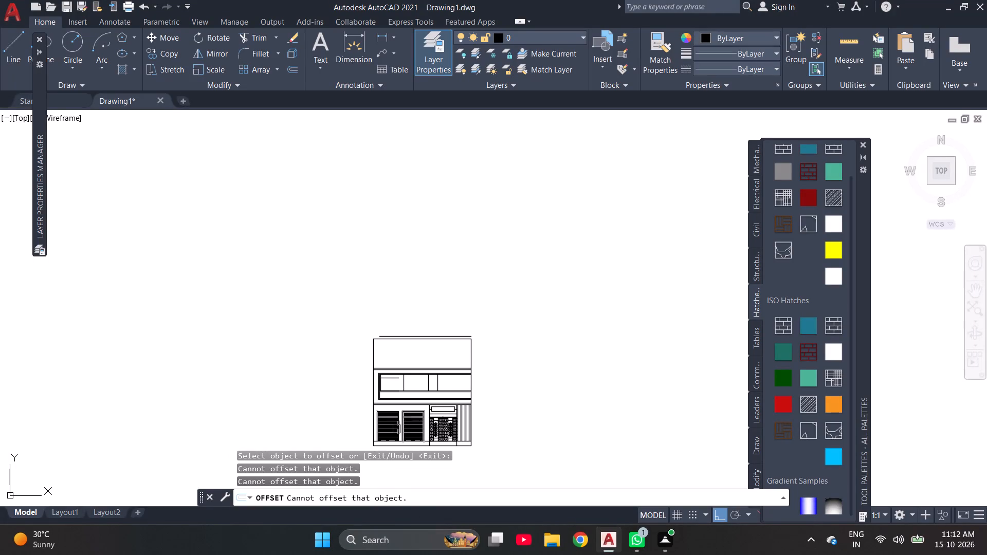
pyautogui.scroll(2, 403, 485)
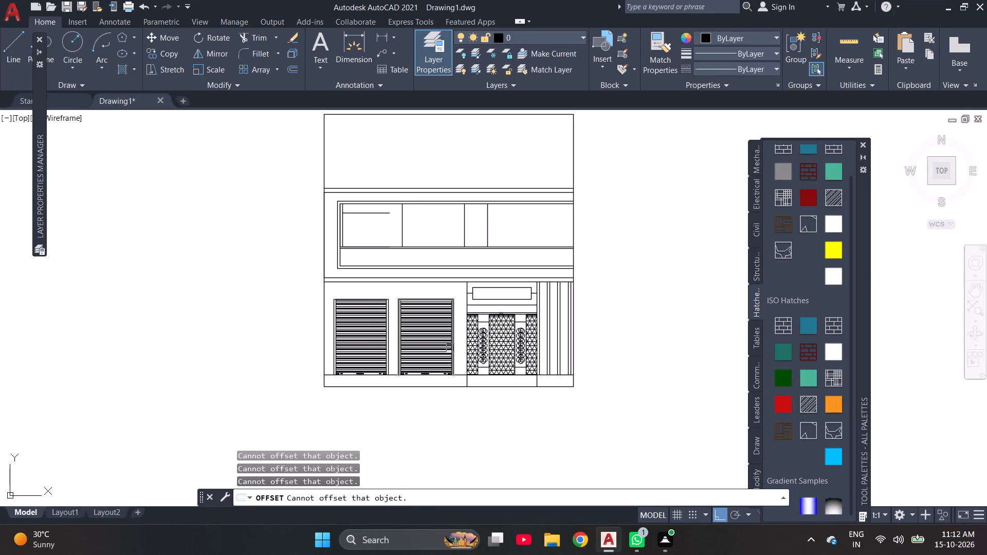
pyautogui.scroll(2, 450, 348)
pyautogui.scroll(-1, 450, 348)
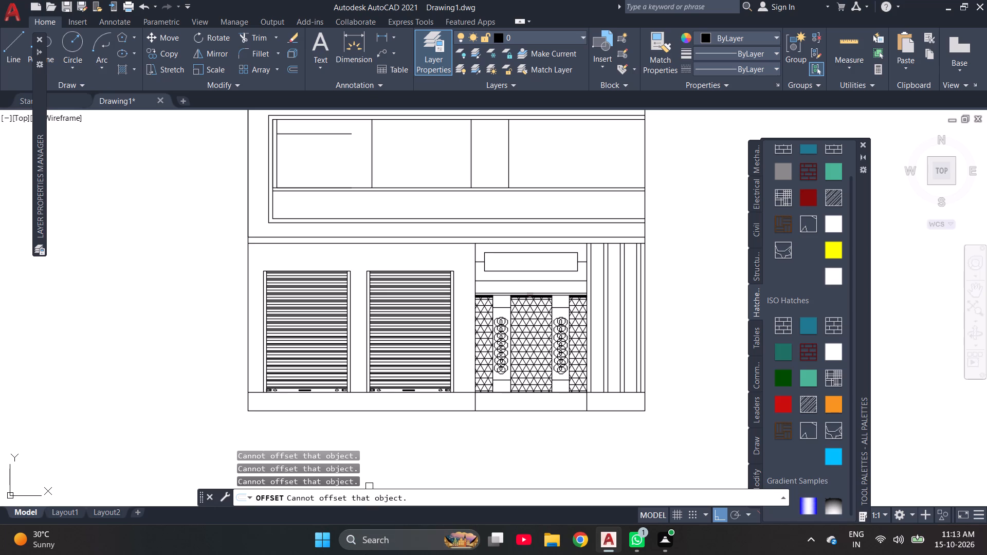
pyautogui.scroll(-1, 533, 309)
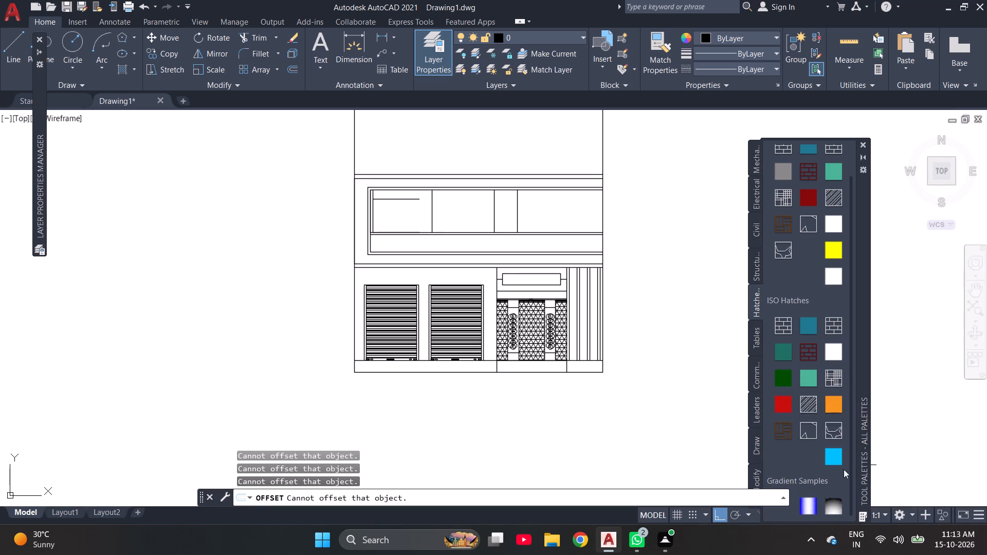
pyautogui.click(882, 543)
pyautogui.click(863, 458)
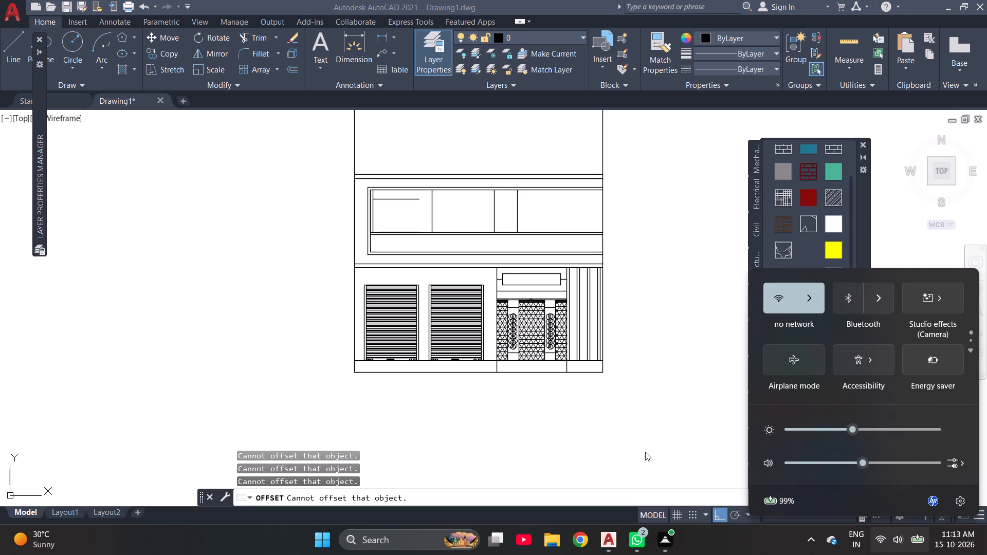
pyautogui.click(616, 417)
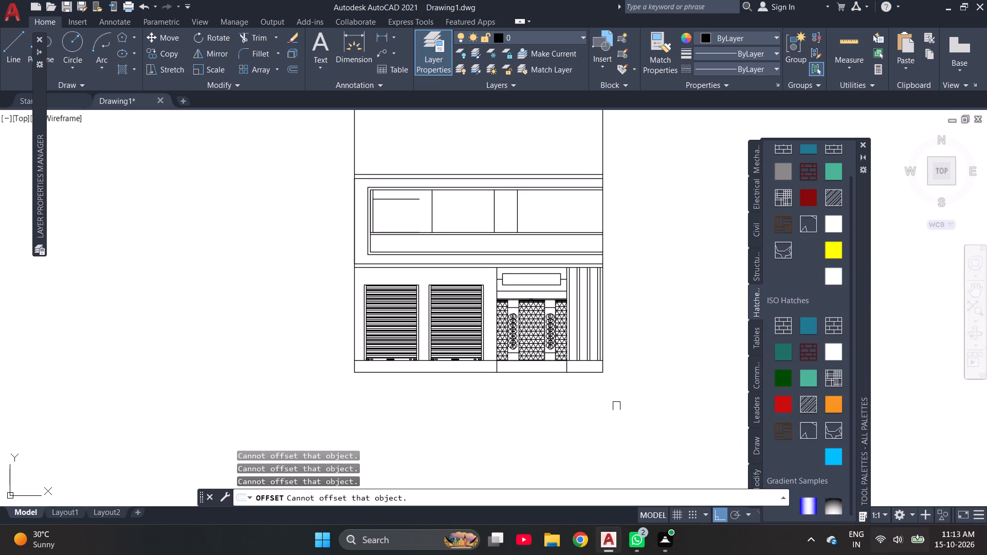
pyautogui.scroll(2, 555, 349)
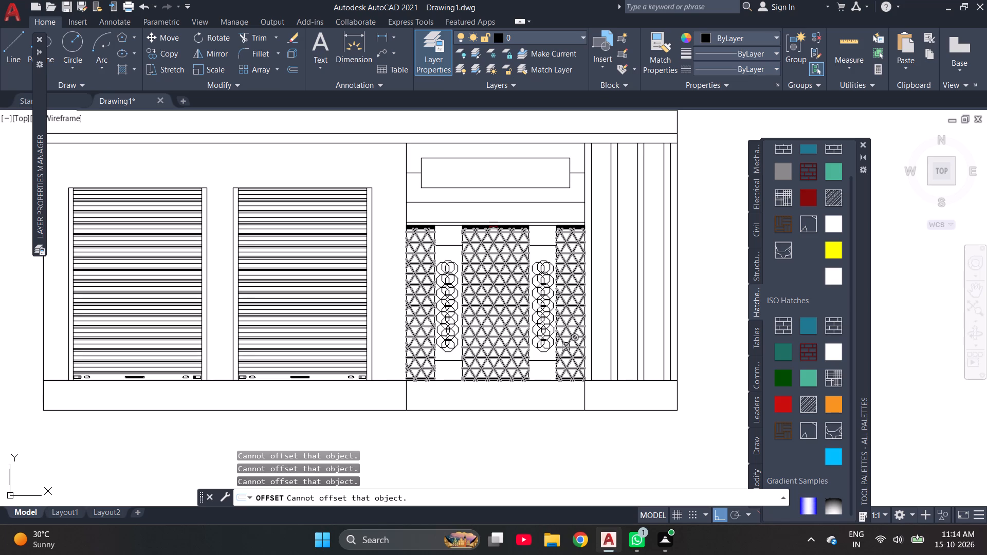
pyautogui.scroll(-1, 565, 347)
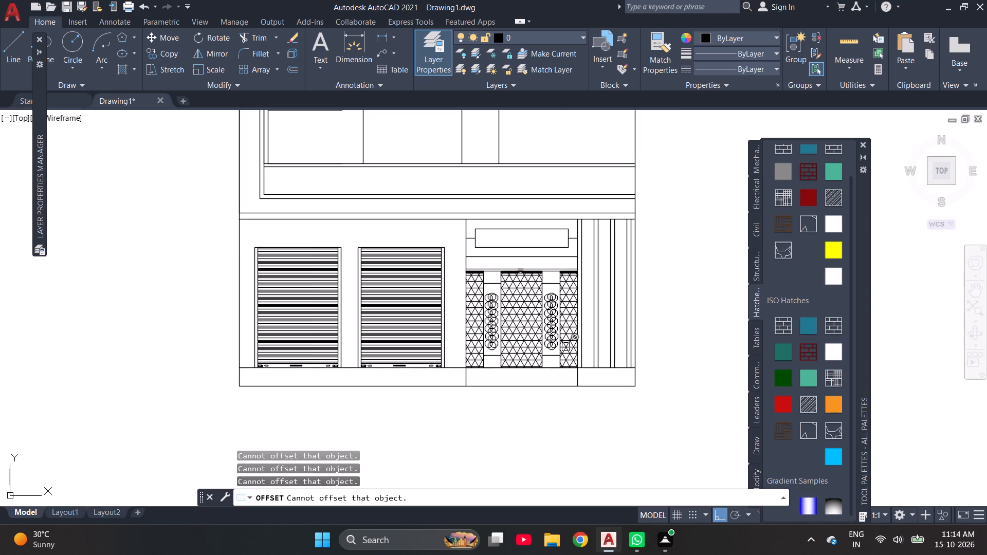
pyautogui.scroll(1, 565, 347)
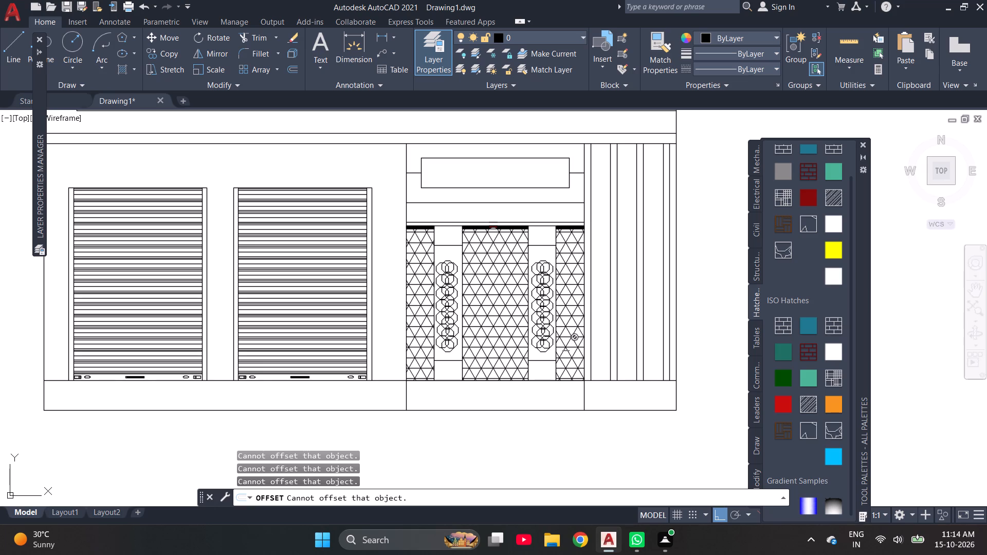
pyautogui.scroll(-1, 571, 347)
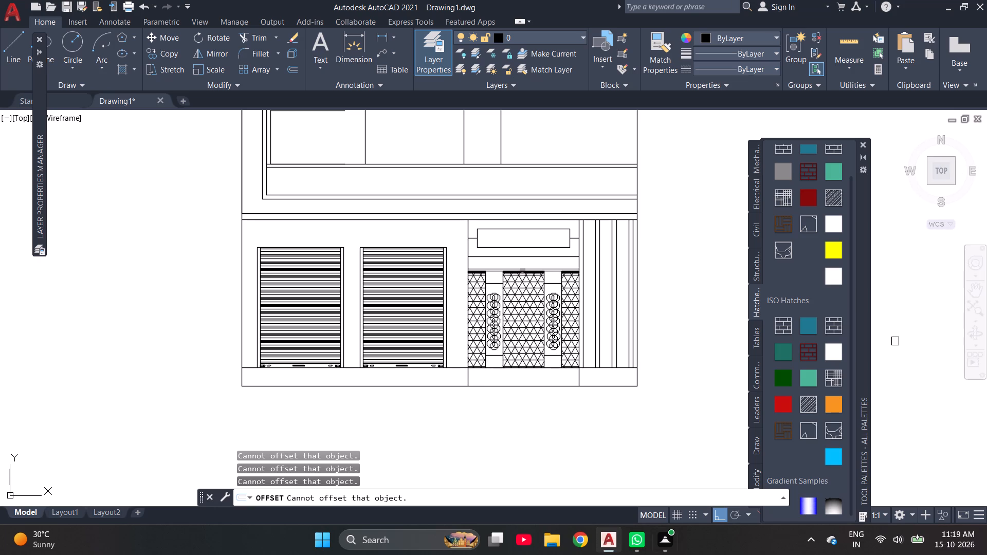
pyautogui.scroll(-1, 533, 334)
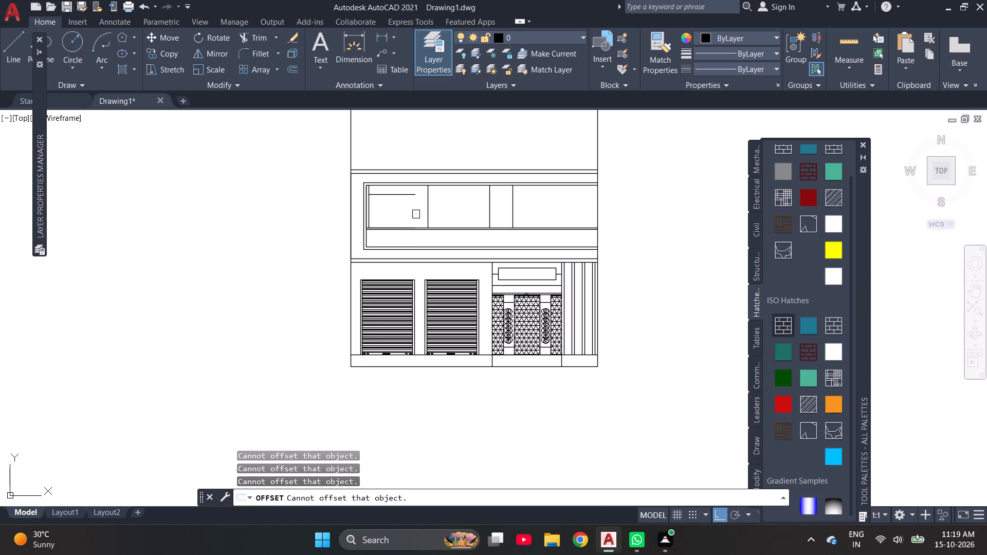
# Draw a vertical line from the free end of the opening's top line down to the upper rail, closing the first-bay opening.
pyautogui.scroll(3, 412, 202)
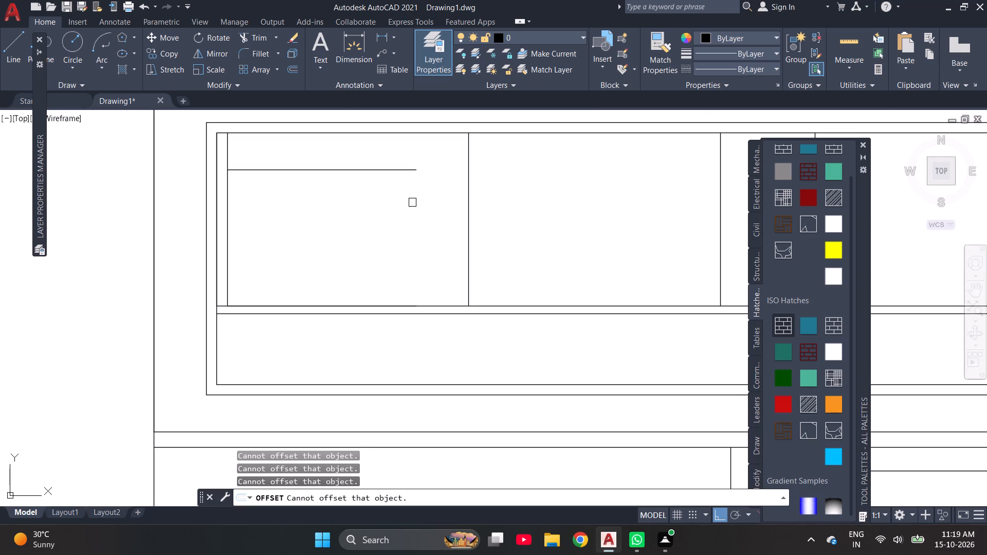
pyautogui.press('l')
pyautogui.press('Return')
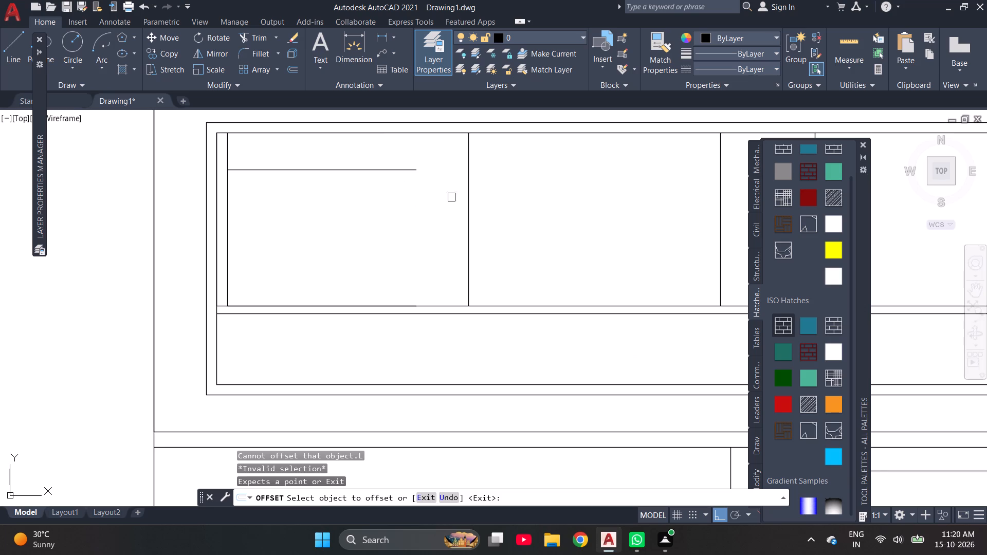
pyautogui.press('Escape')
pyautogui.press('Escape')
pyautogui.press('l')
pyautogui.press('Return')
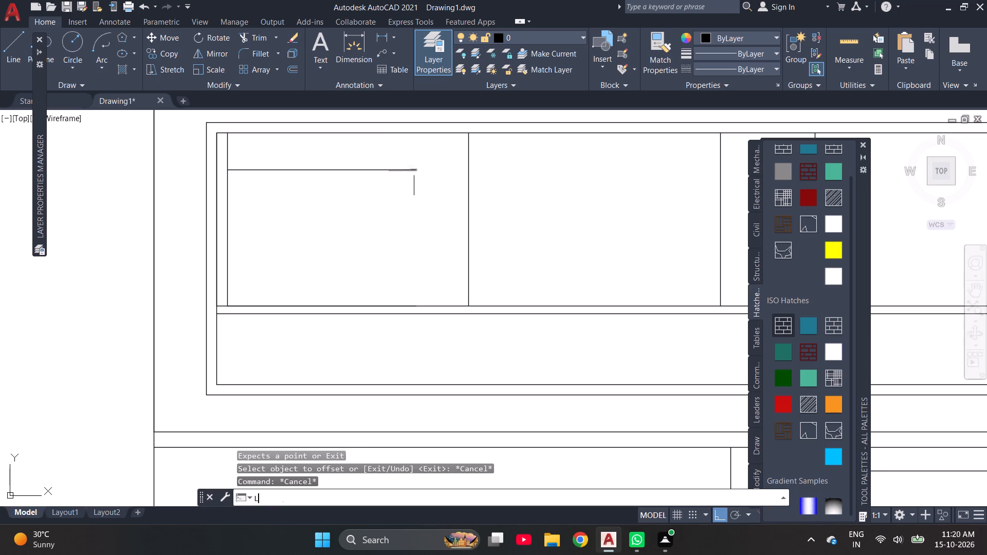
pyautogui.scroll(3, 417, 168)
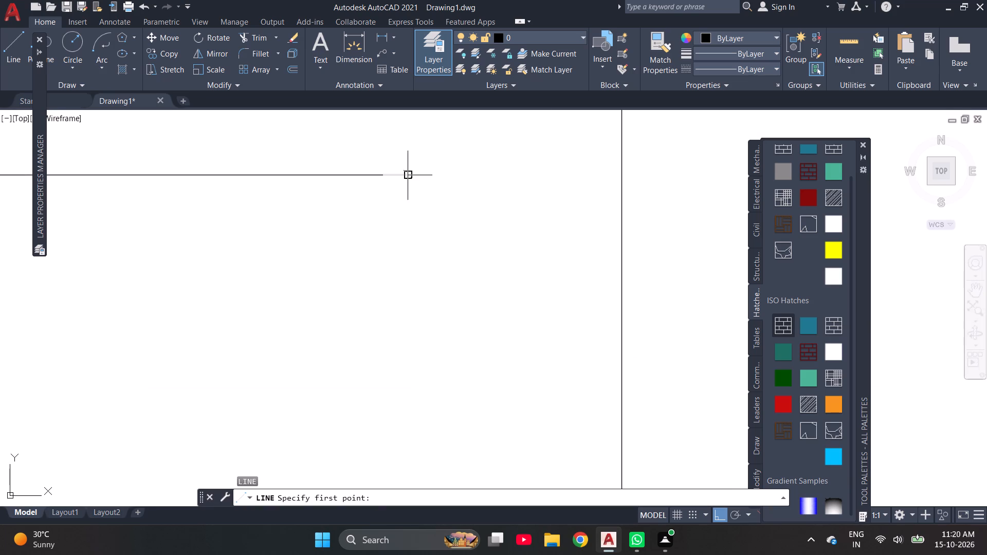
pyautogui.click(408, 176)
pyautogui.scroll(-4, 408, 176)
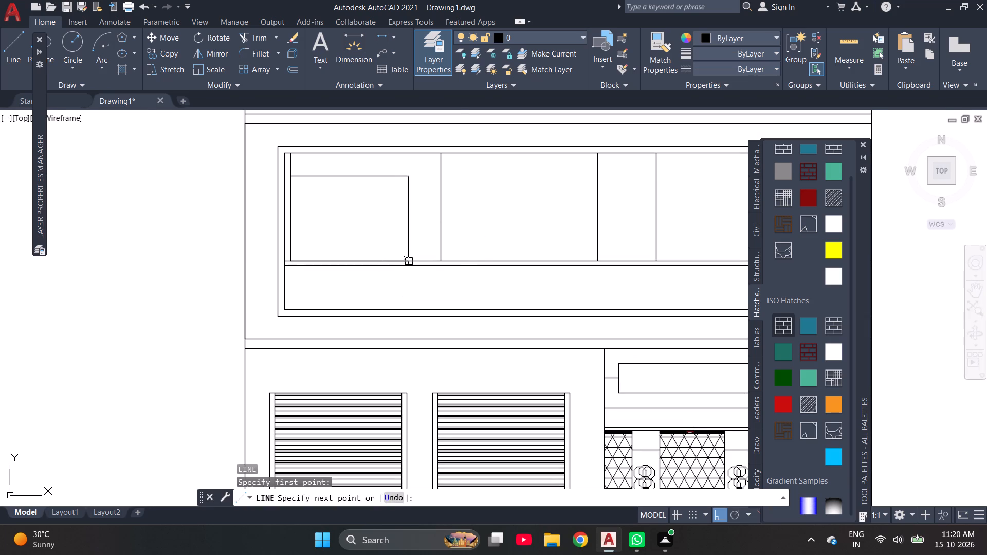
pyautogui.scroll(4, 407, 262)
pyautogui.click(406, 258)
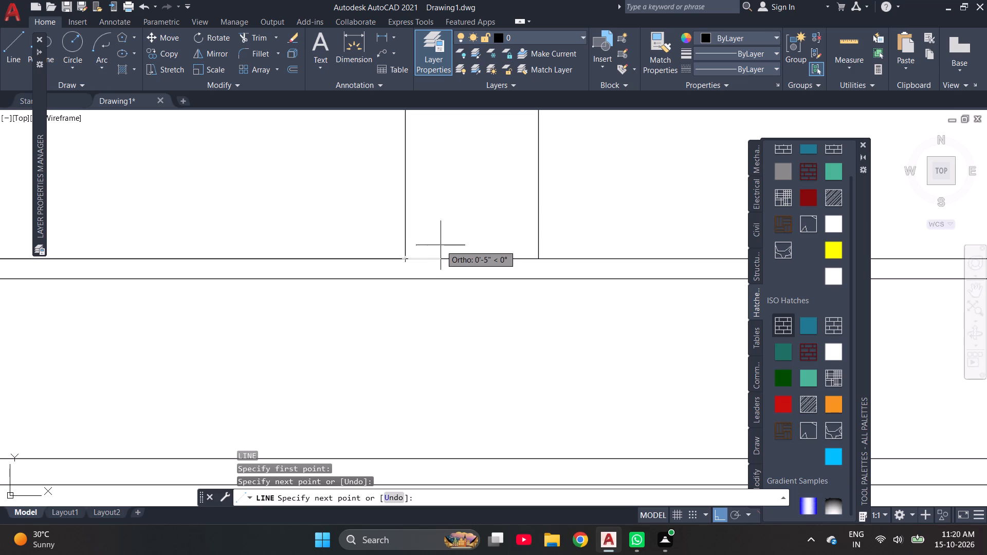
pyautogui.press('Escape')
pyautogui.press('Escape')
pyautogui.scroll(-5, 441, 245)
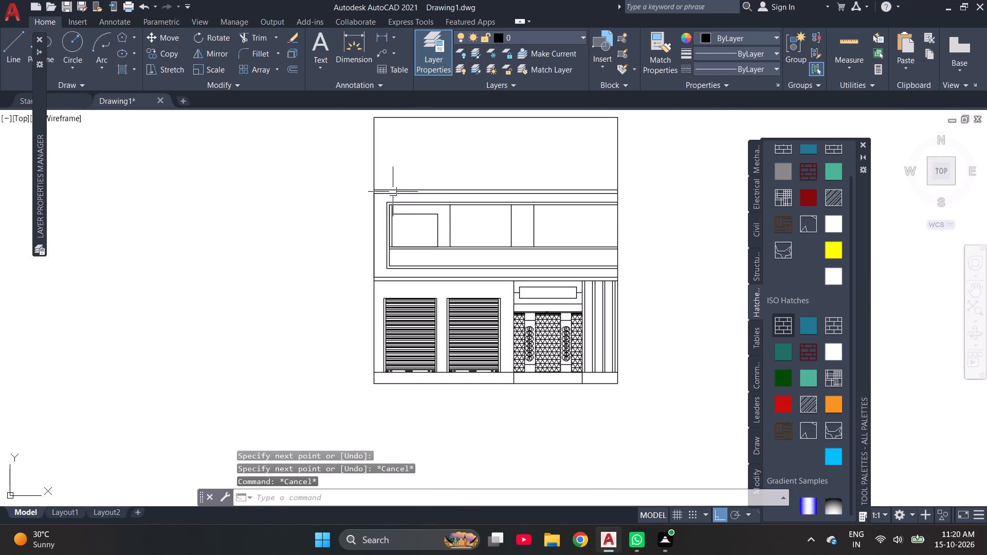
# Trim the part of the opening's left vertical line that extends above its top edge in the first bay.
pyautogui.scroll(4, 393, 191)
pyautogui.scroll(2, 373, 268)
pyautogui.write('TR')
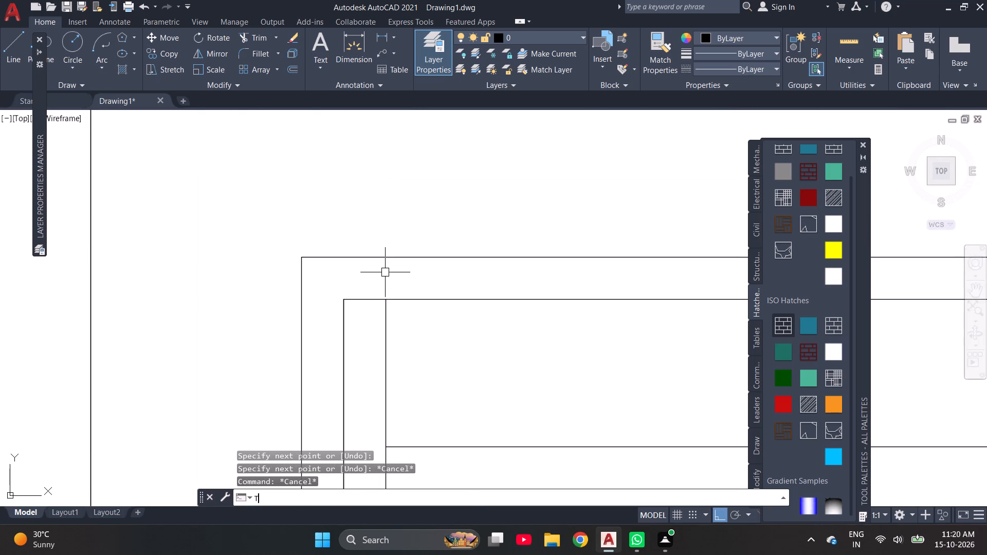
pyautogui.press('Return')
pyautogui.click(381, 396)
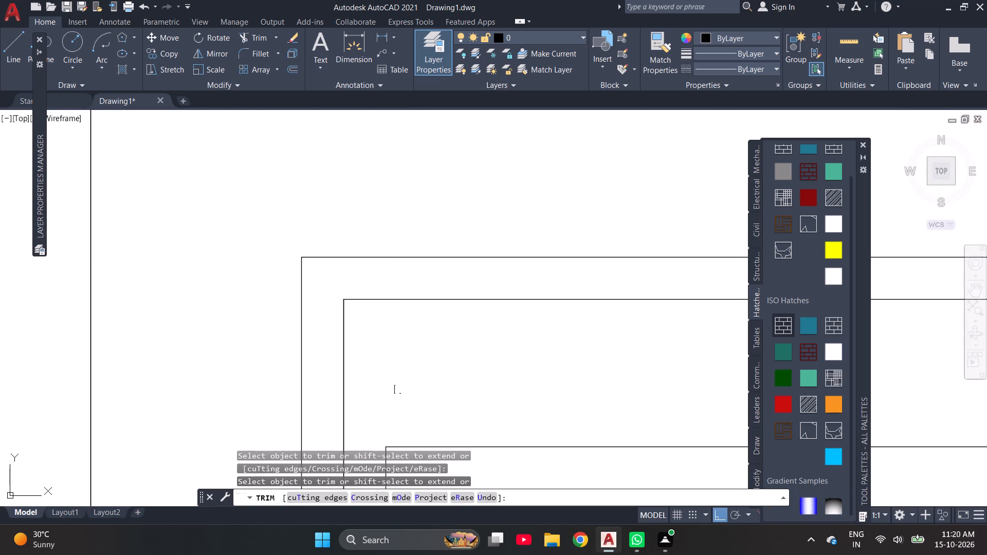
pyautogui.scroll(-5, 400, 375)
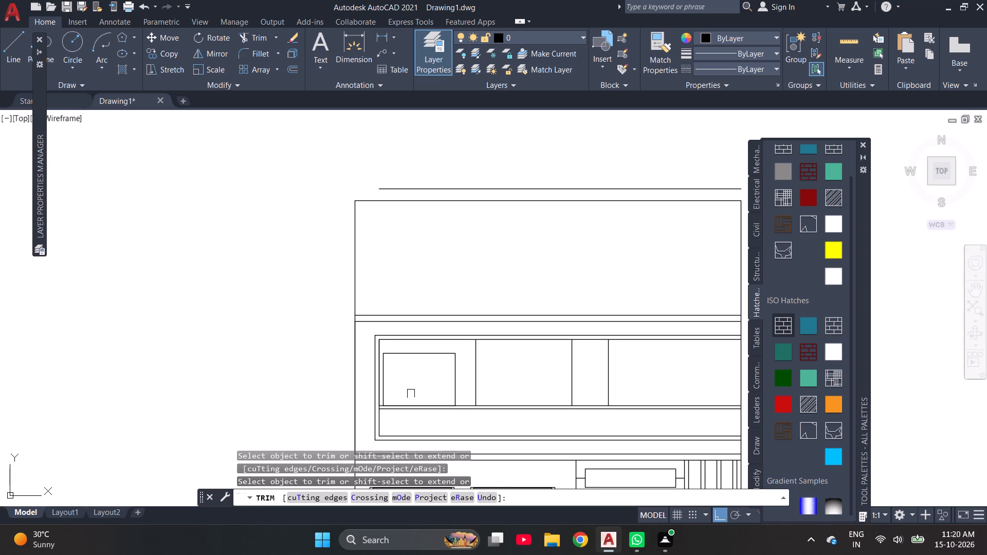
pyautogui.press('Escape')
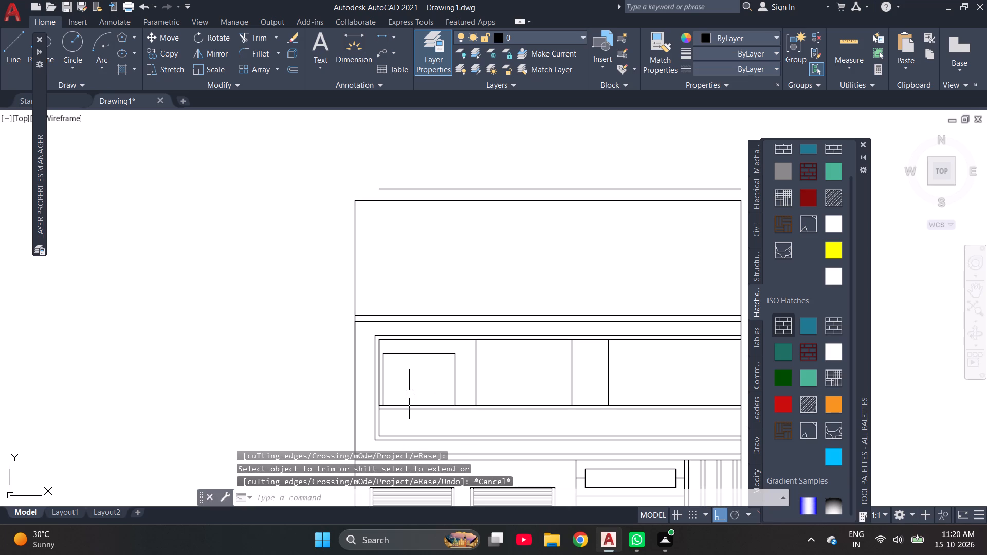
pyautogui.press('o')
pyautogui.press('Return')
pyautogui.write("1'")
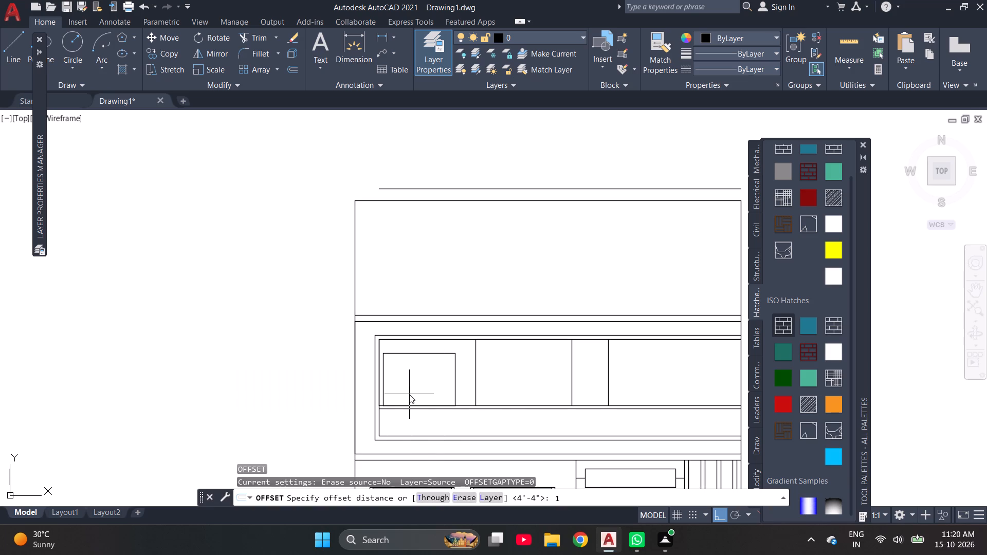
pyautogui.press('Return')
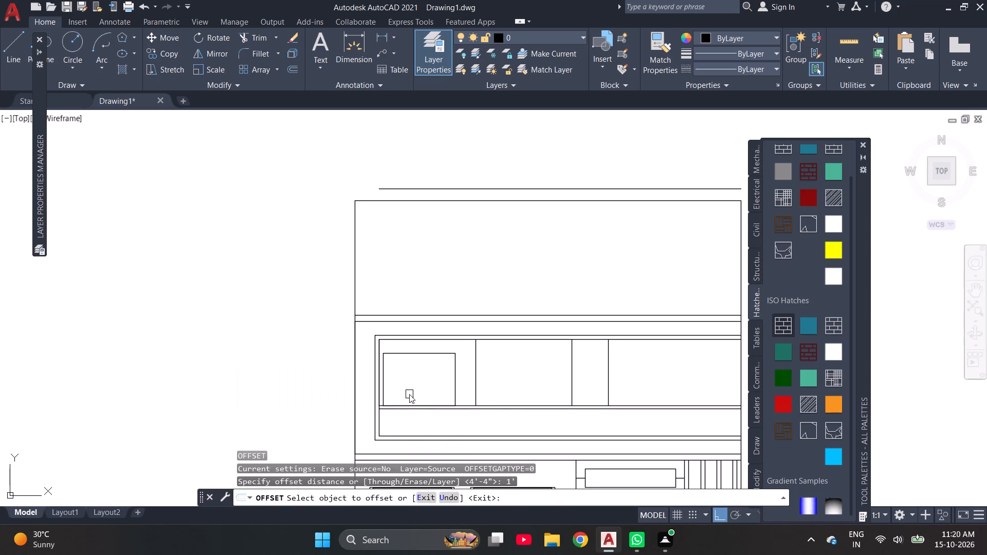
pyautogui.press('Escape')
# Offset the opening's top, left and right edges 0'5" inward to form a frame.
pyautogui.press('o')
pyautogui.press('Return')
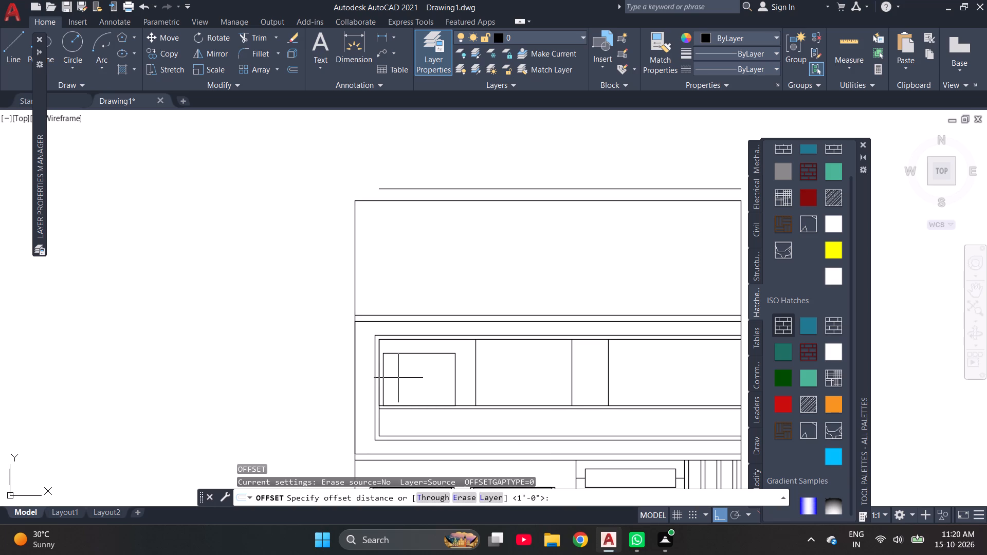
pyautogui.write("0'")
pyautogui.write('5"')
pyautogui.press('Return')
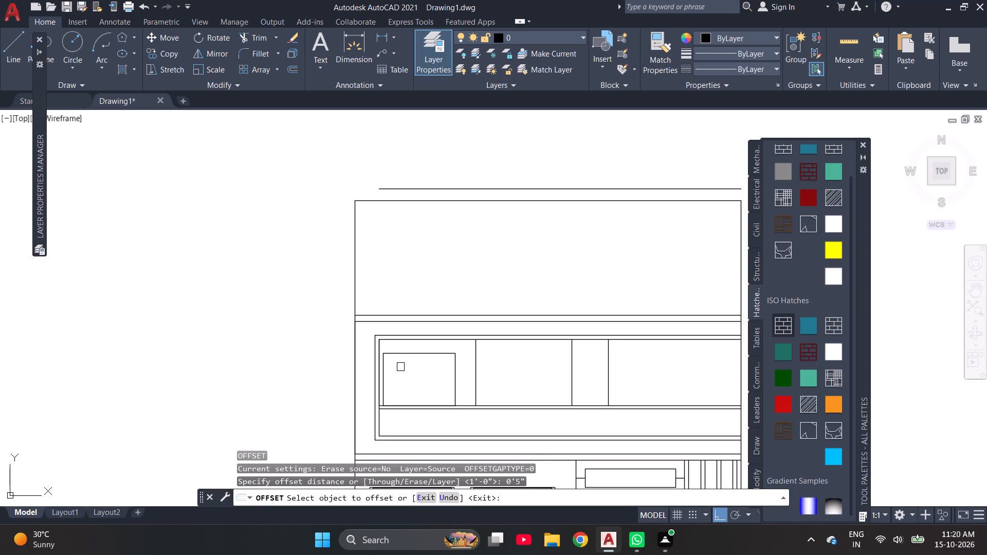
pyautogui.click(404, 355)
pyautogui.click(404, 374)
pyautogui.click(383, 387)
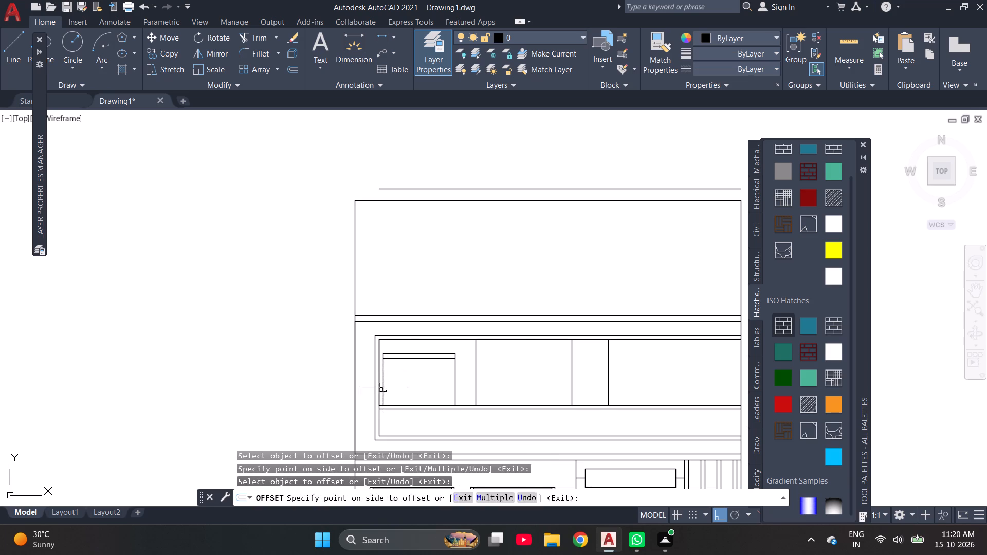
pyautogui.click(401, 386)
pyautogui.click(457, 394)
pyautogui.click(436, 395)
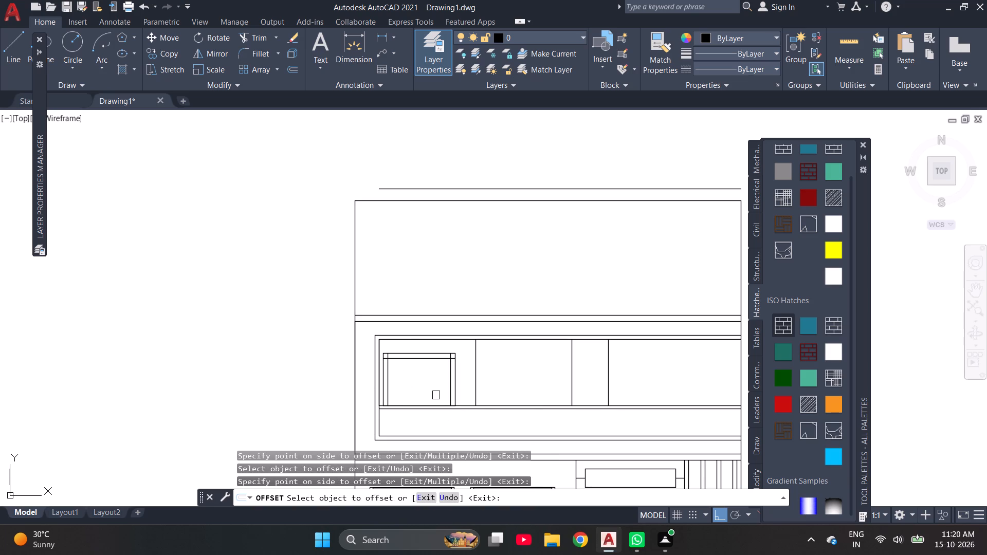
pyautogui.press('Escape')
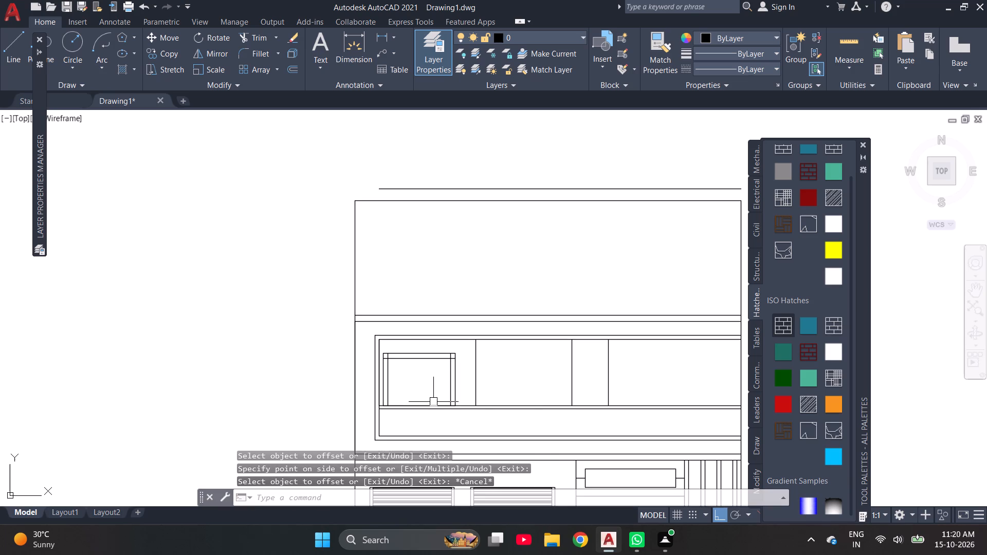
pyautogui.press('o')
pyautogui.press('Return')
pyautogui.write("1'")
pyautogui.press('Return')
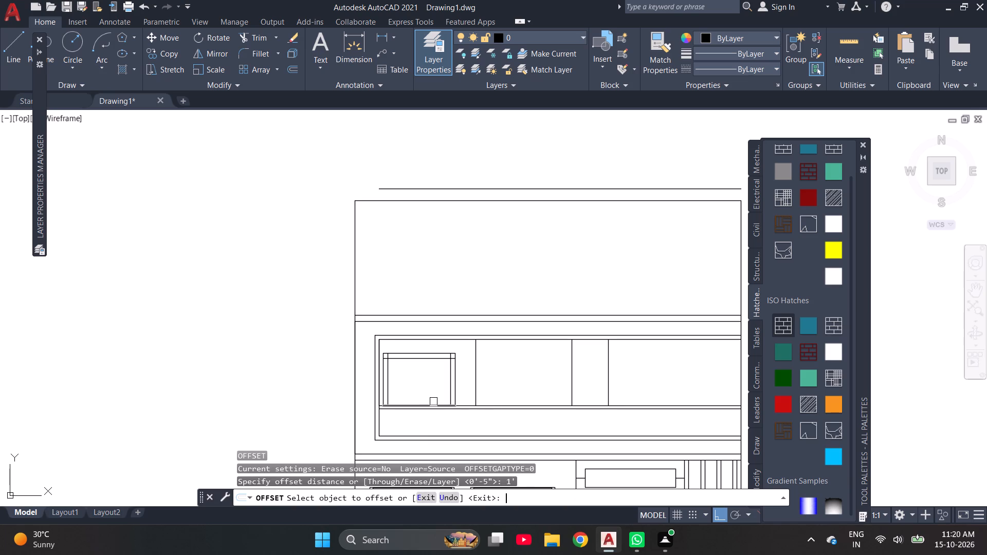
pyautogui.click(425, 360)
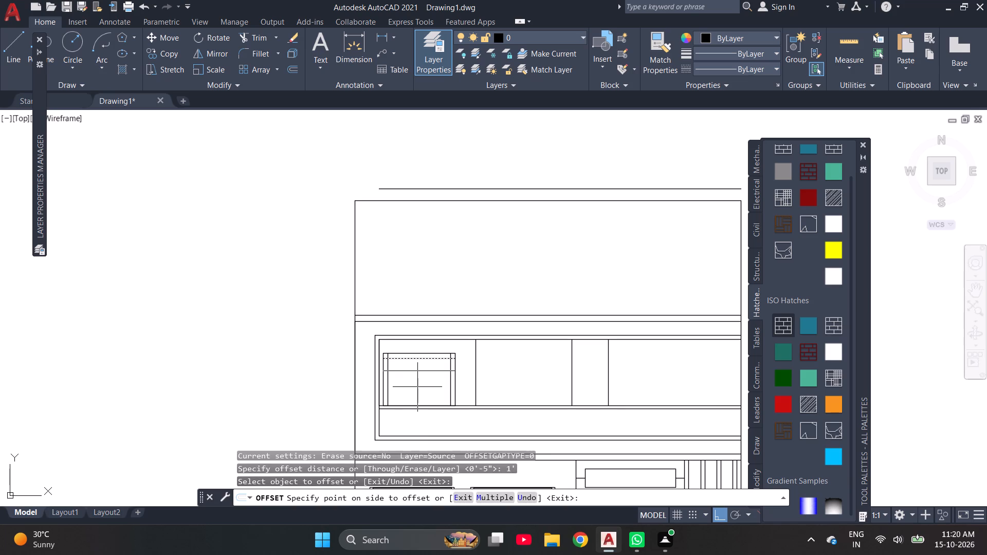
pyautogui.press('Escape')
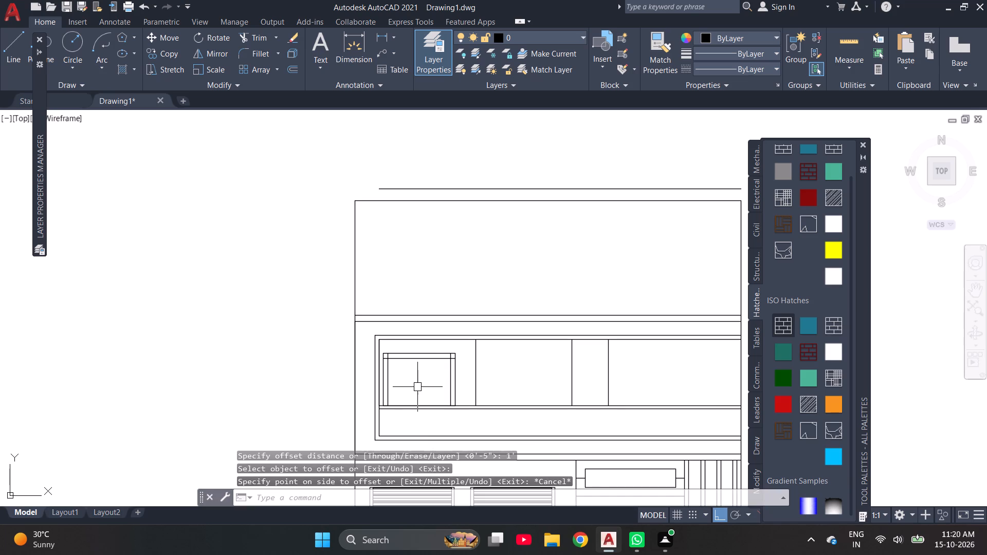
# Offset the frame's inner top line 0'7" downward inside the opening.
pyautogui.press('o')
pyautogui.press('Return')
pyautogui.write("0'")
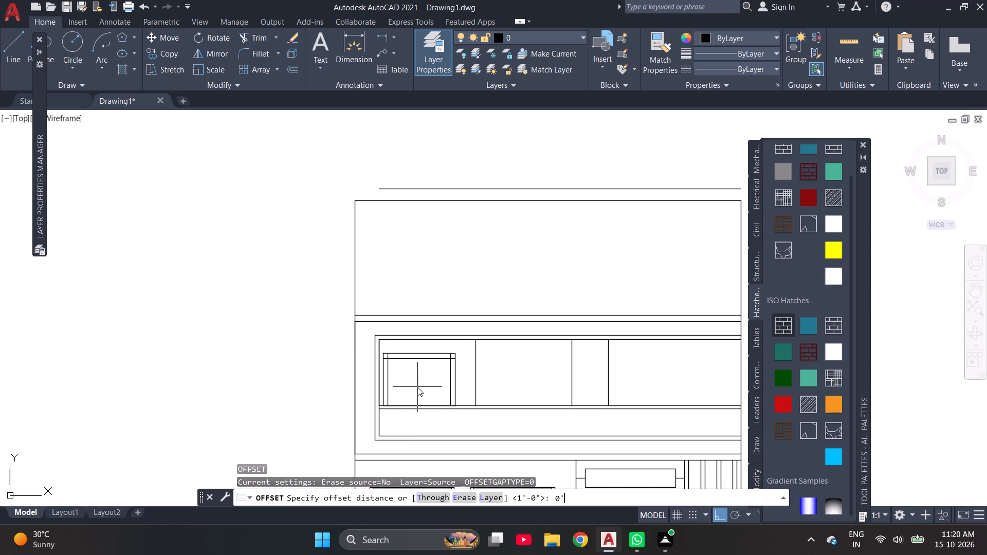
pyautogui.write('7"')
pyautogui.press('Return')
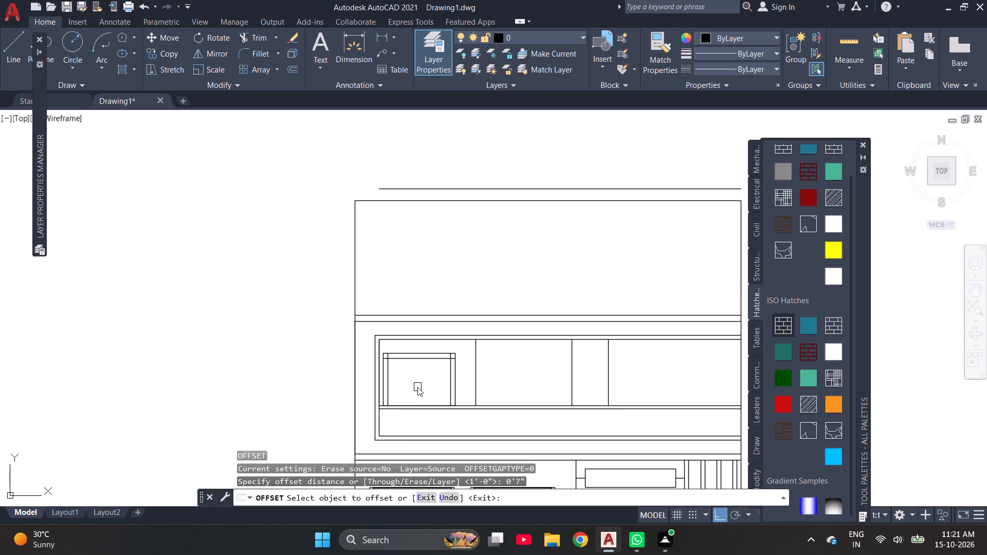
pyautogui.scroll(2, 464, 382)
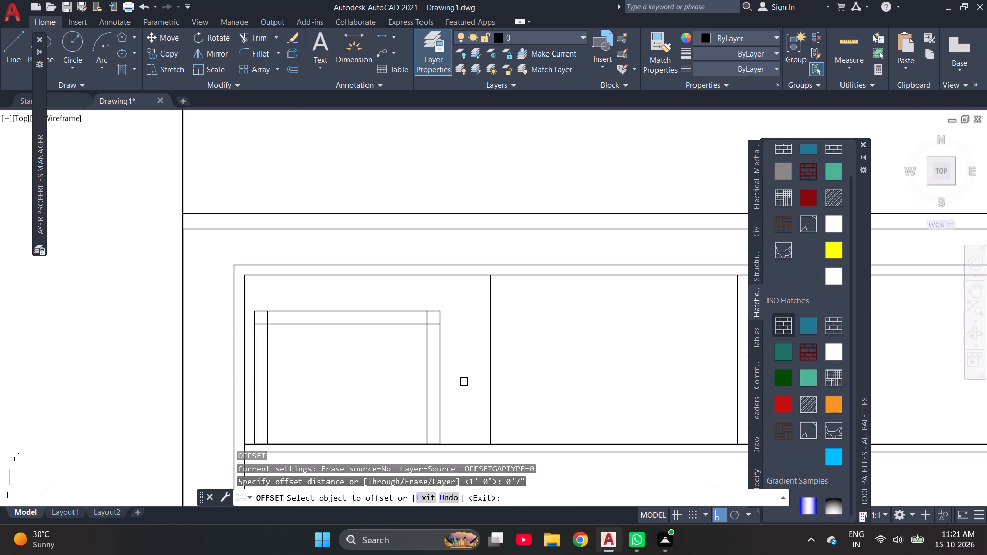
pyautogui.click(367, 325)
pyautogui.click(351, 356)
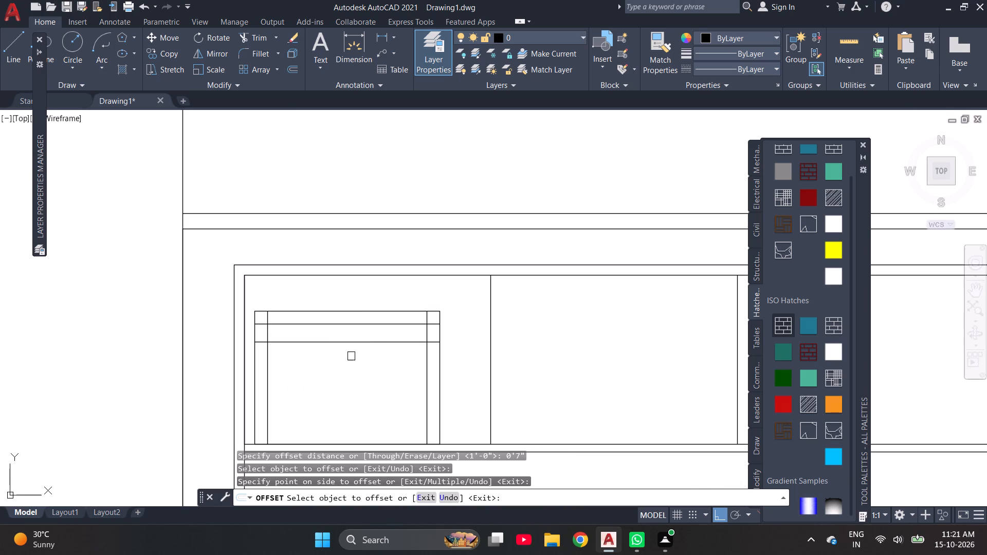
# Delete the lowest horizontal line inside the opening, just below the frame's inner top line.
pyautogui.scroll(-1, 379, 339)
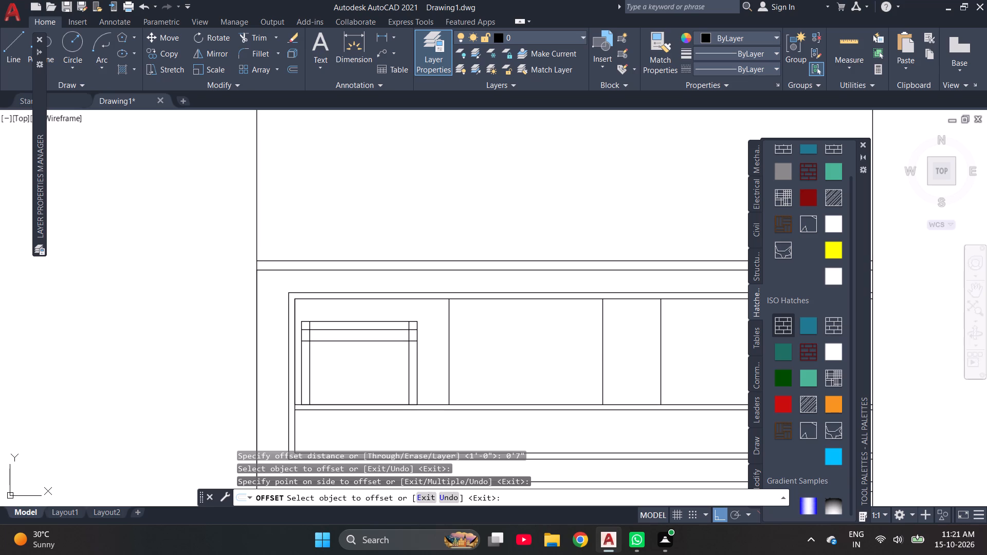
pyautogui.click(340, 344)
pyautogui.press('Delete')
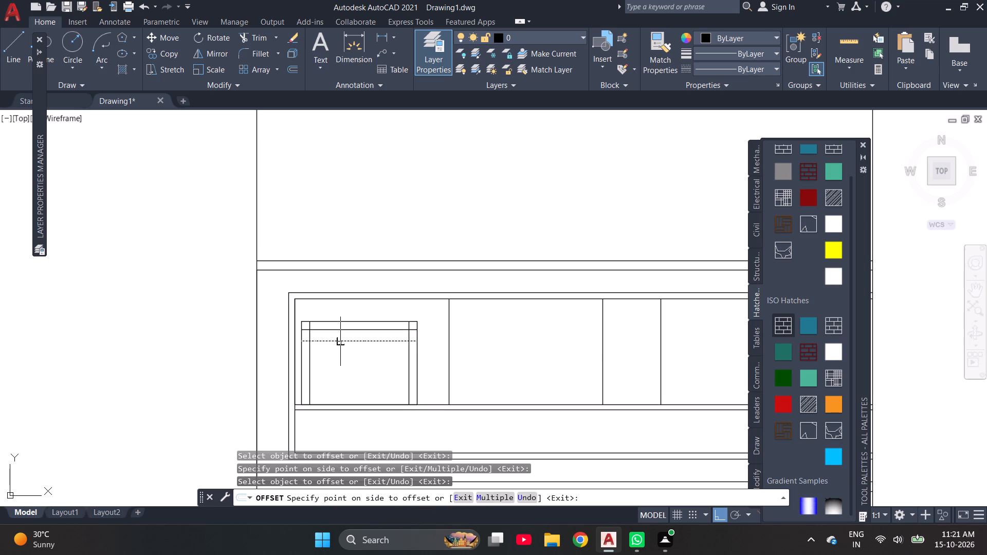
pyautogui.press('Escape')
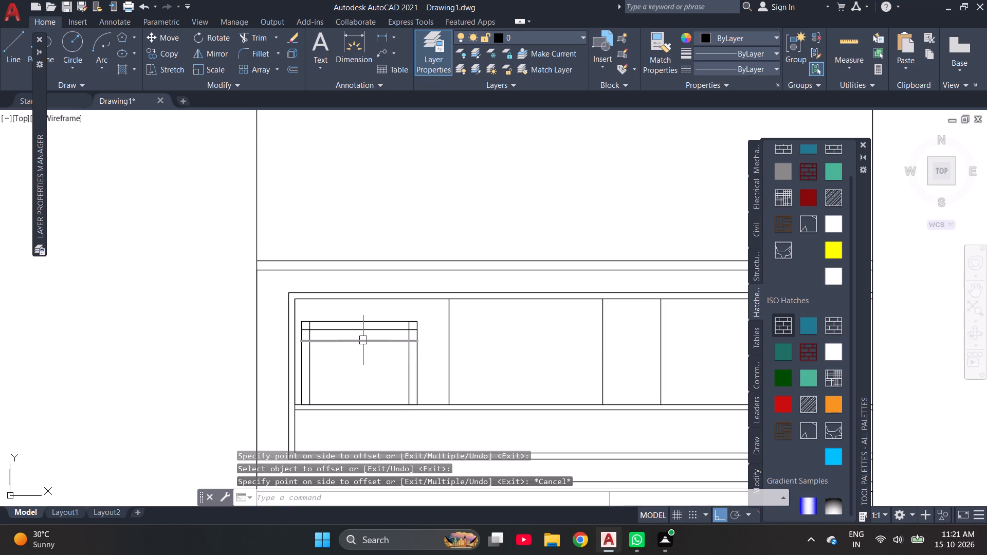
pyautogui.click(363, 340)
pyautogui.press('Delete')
# Offset the frame's inner top line 0'6" downward inside the opening.
pyautogui.write('O 0')
pyautogui.press("'")
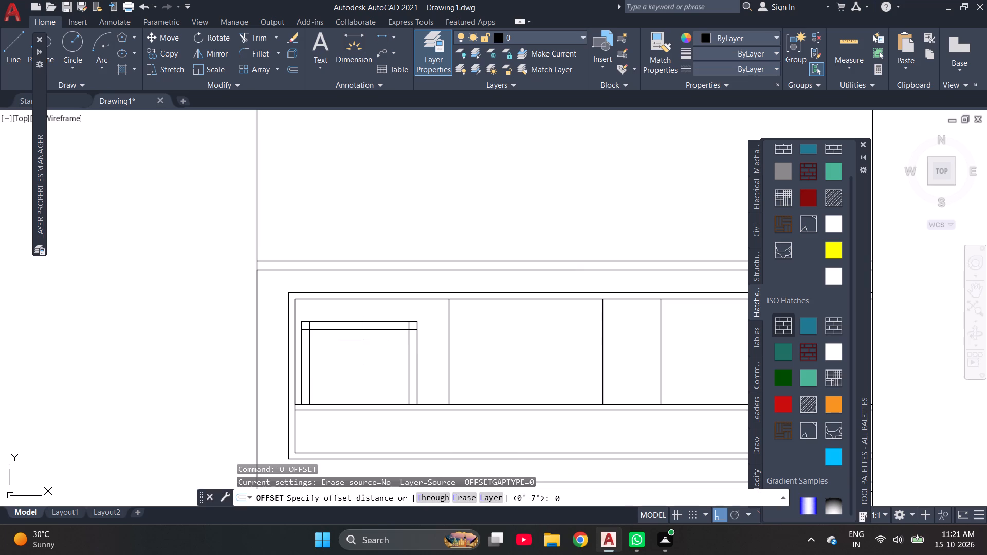
pyautogui.write('6"')
pyautogui.press('Return')
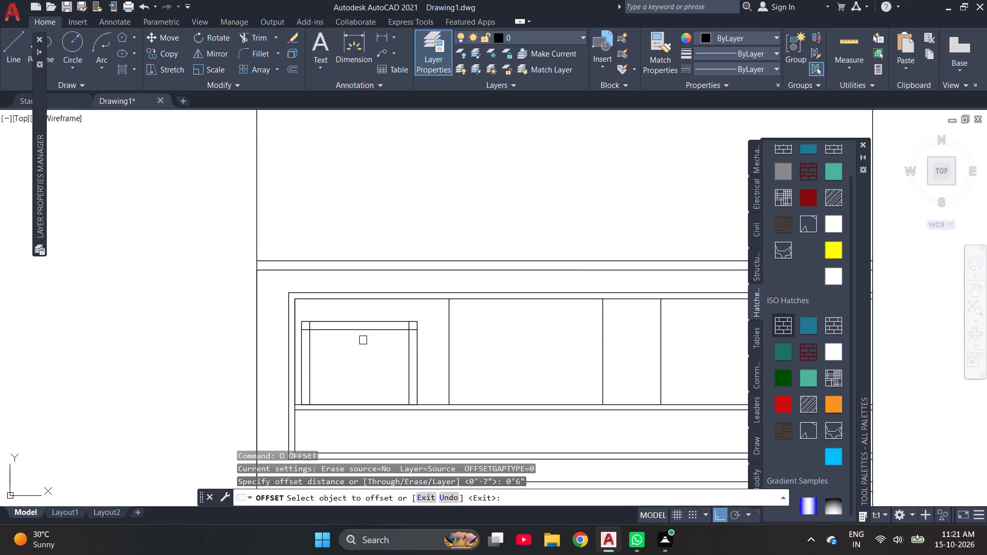
pyautogui.click(369, 331)
pyautogui.click(363, 361)
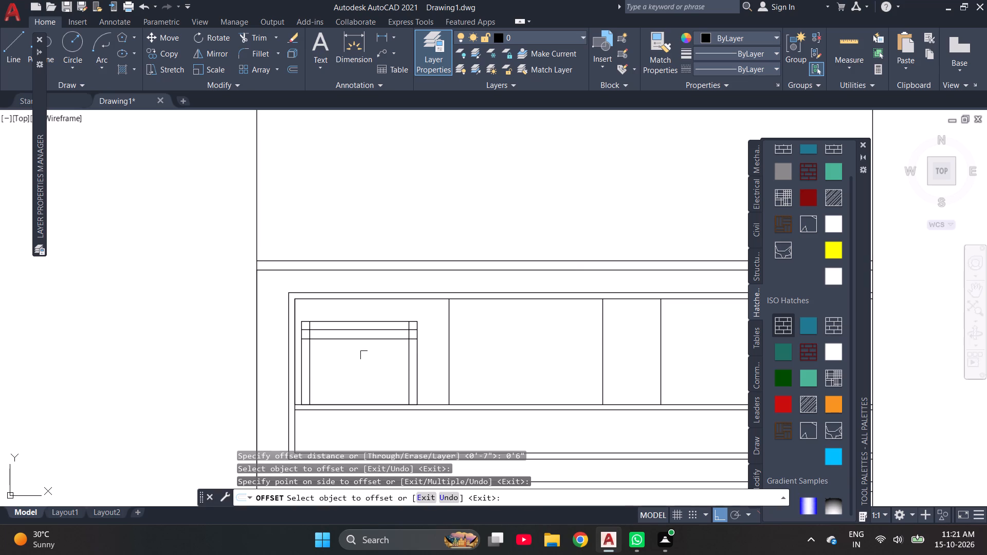
pyautogui.scroll(2, 360, 336)
pyautogui.press('Escape')
pyautogui.press('Escape')
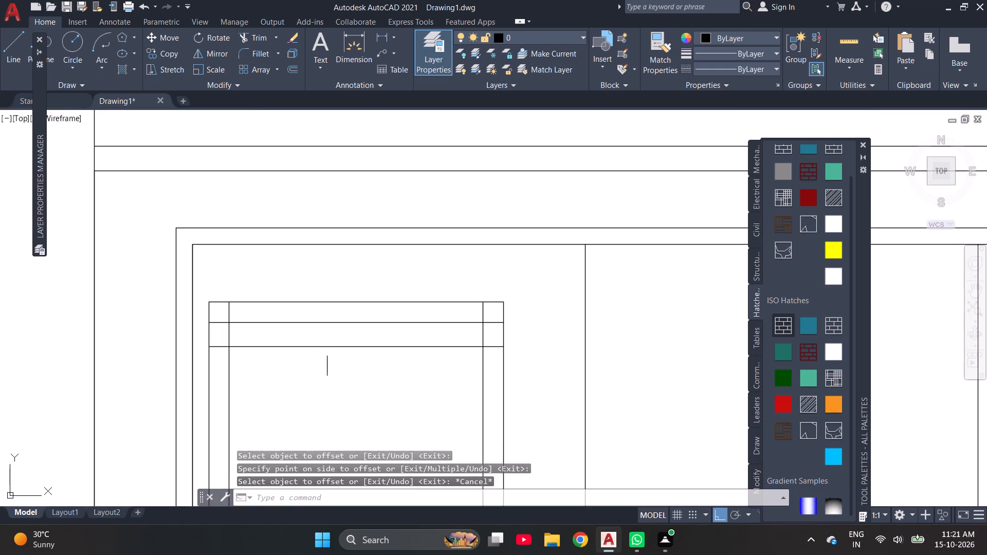
# Trim the left stub of the lower 0'6" offset line where it crosses the opening's left frame band.
pyautogui.write('TR')
pyautogui.press('Return')
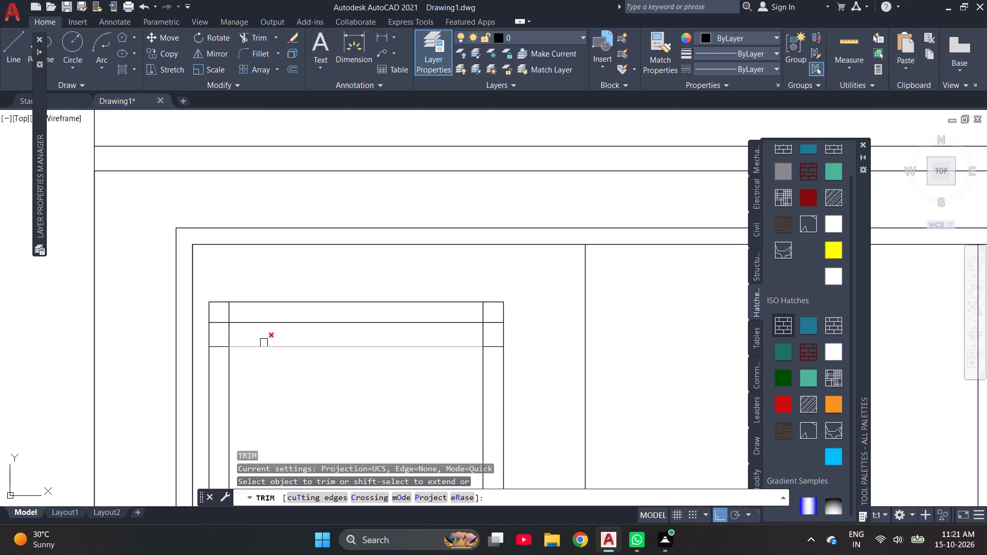
pyautogui.click(218, 352)
pyautogui.click(219, 340)
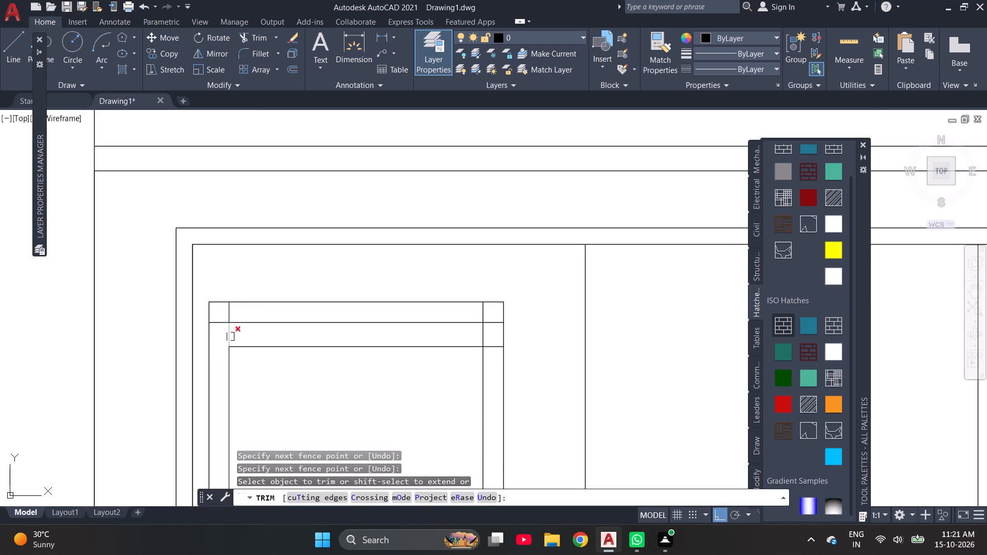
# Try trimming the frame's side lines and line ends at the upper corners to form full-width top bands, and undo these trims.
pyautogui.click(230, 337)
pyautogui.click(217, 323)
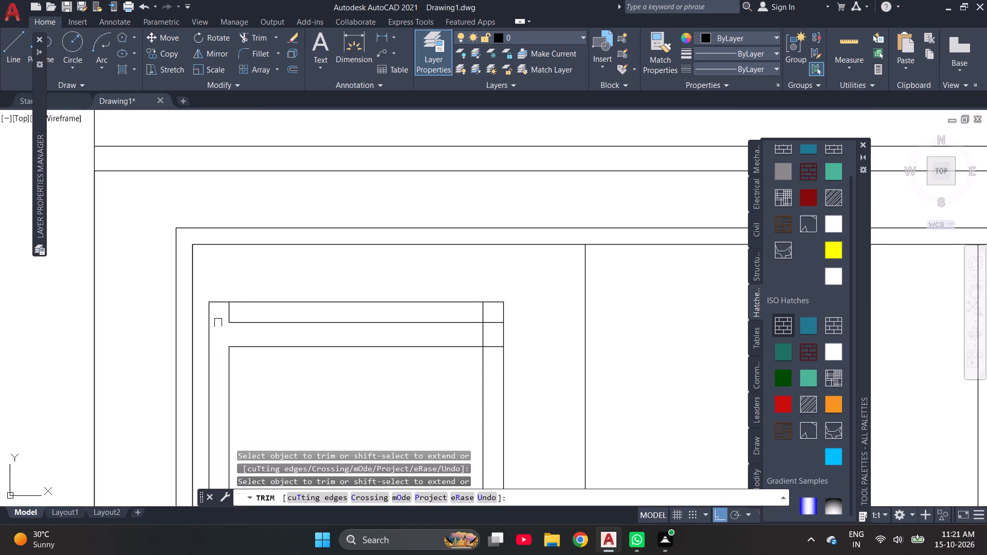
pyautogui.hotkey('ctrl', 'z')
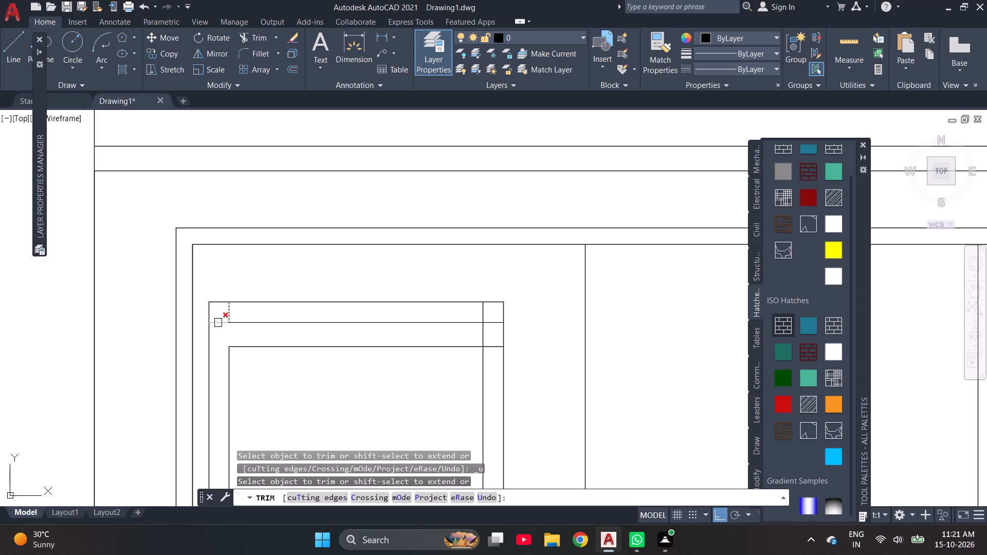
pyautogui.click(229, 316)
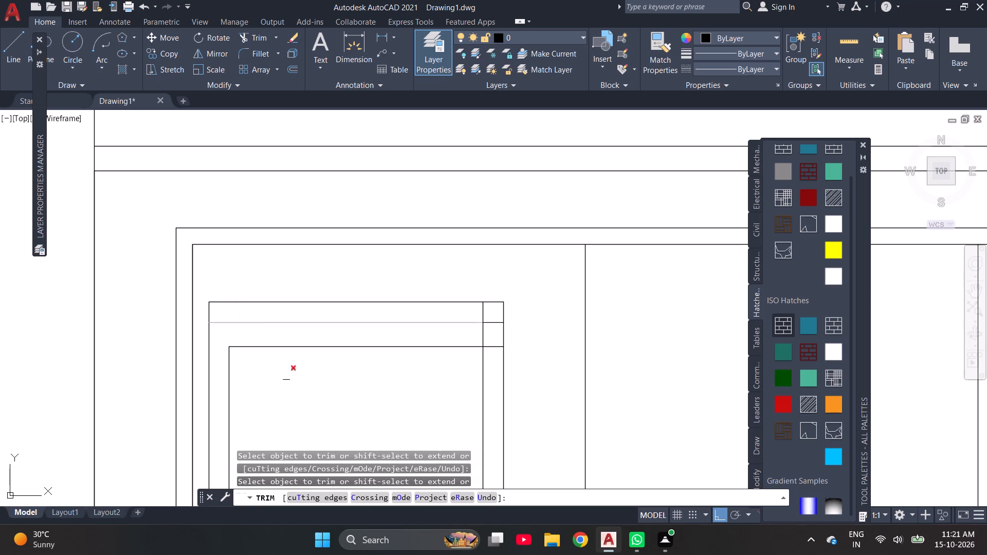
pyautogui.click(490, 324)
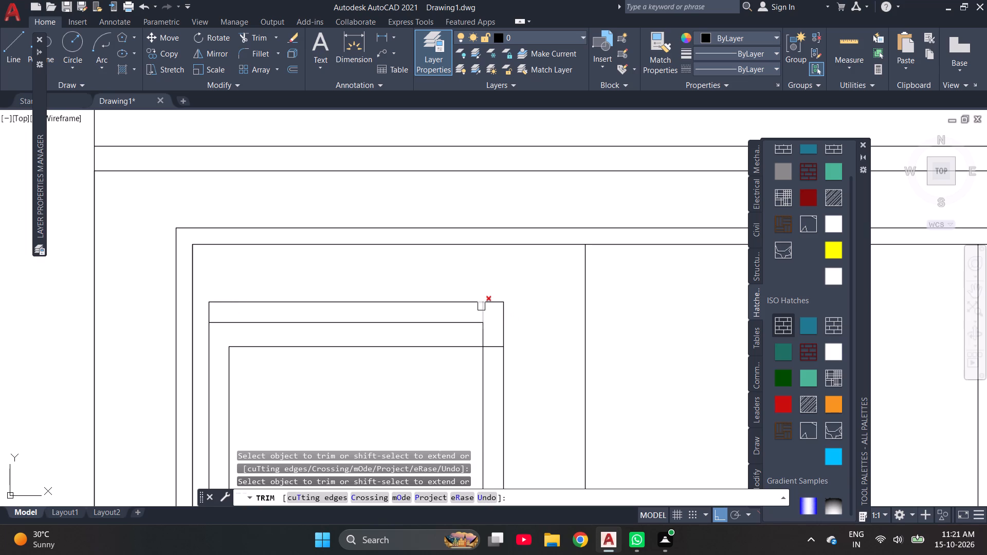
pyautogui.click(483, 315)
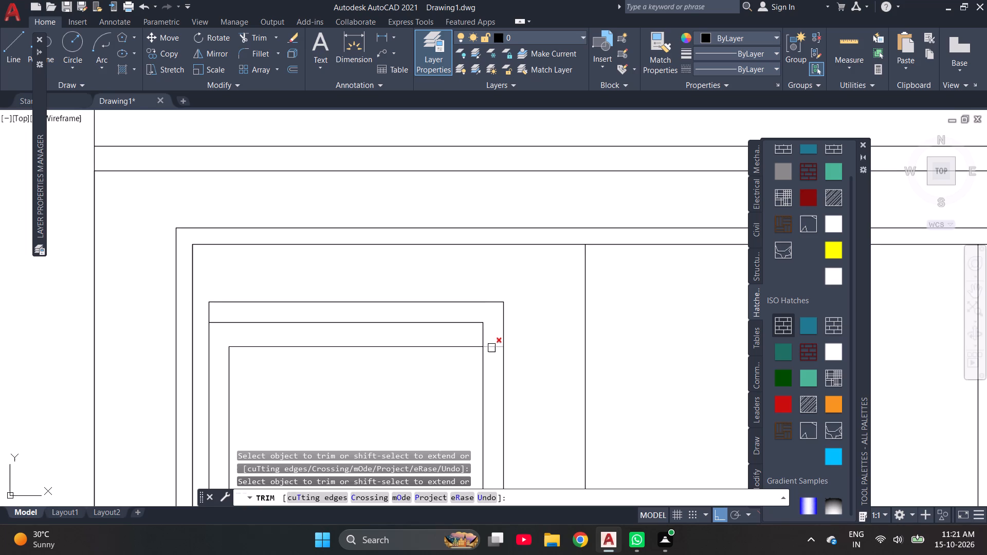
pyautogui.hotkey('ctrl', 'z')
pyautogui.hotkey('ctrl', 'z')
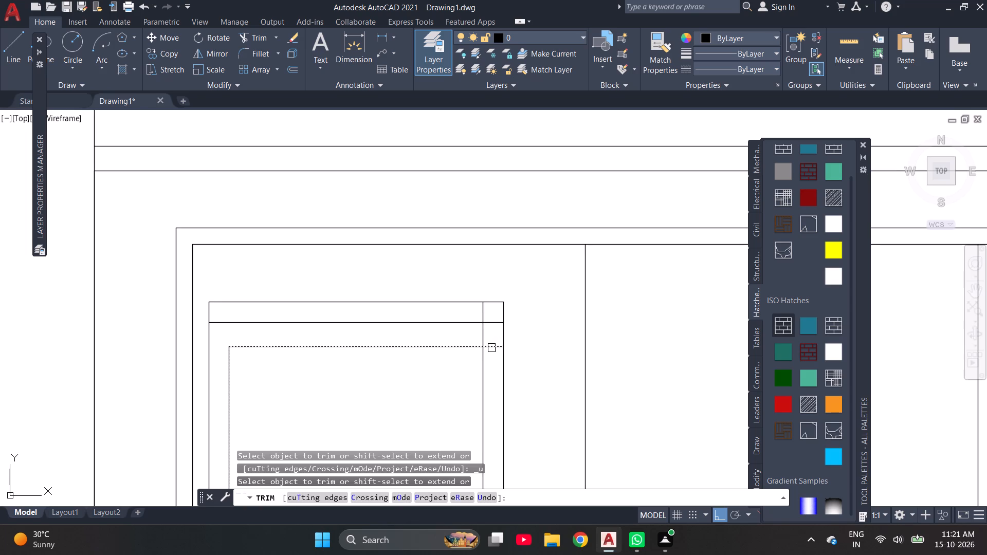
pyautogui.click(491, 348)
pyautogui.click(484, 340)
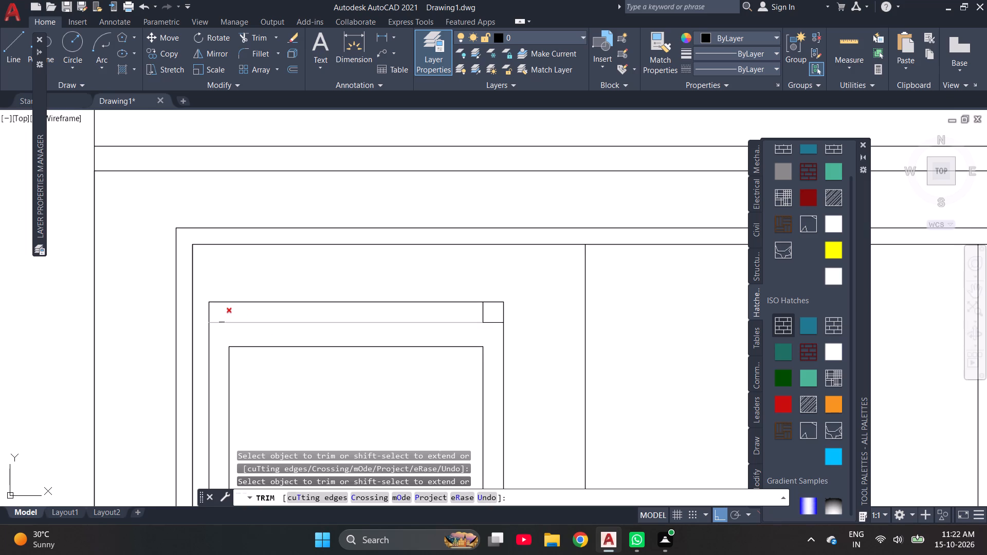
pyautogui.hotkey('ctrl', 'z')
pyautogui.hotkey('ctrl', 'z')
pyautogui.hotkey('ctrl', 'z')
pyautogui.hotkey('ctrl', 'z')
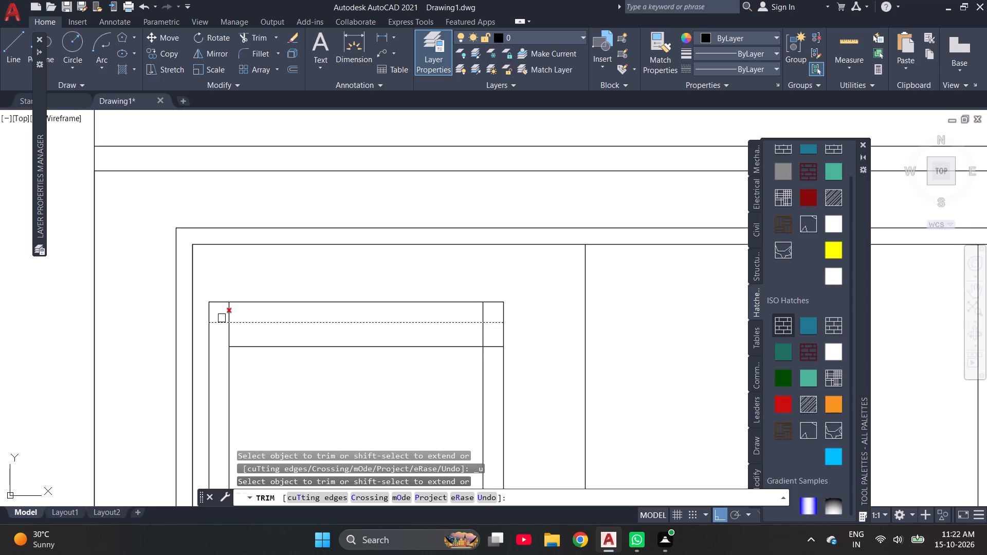
# Trim the overlapping ends of the frame's inner top and side lines at both upper corners.
pyautogui.click(222, 322)
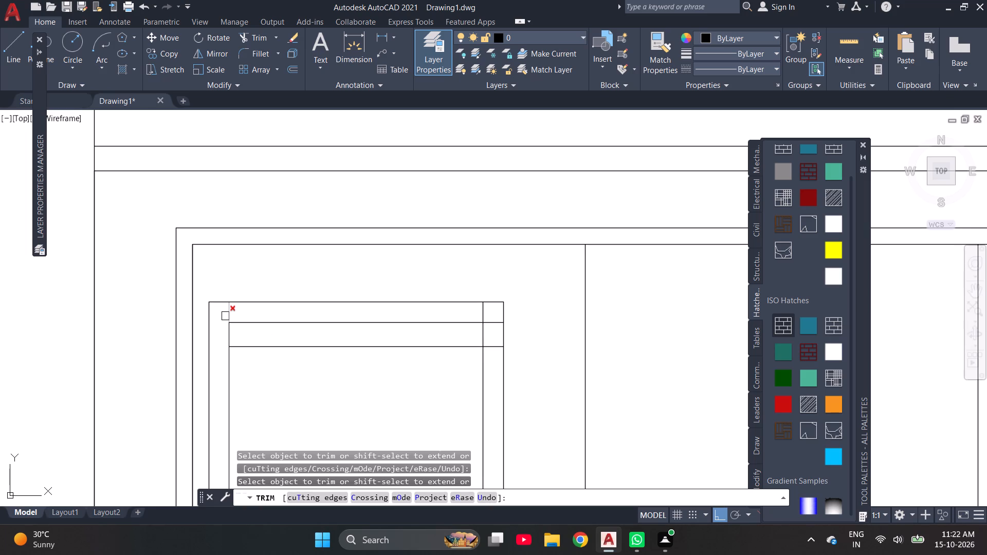
pyautogui.click(227, 315)
pyautogui.click(484, 312)
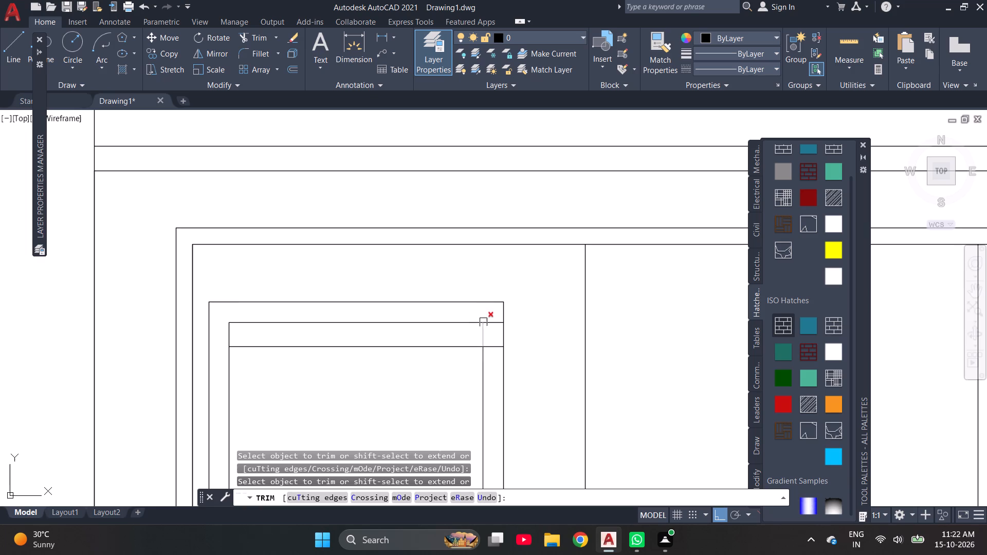
pyautogui.click(492, 324)
# Trim away the rest of the lower horizontal line across the opening and its right frame band.
pyautogui.click(419, 347)
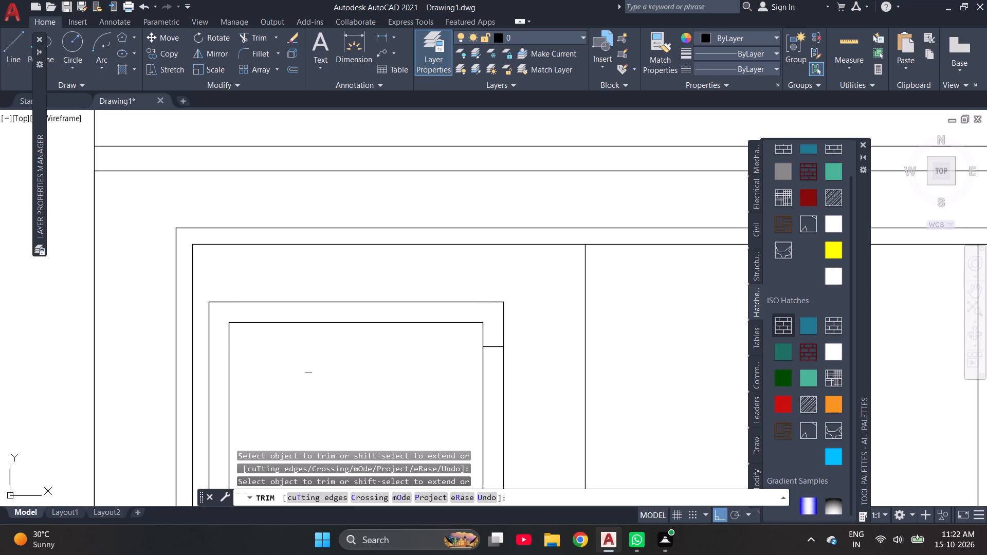
pyautogui.click(493, 346)
pyautogui.scroll(-1, 321, 345)
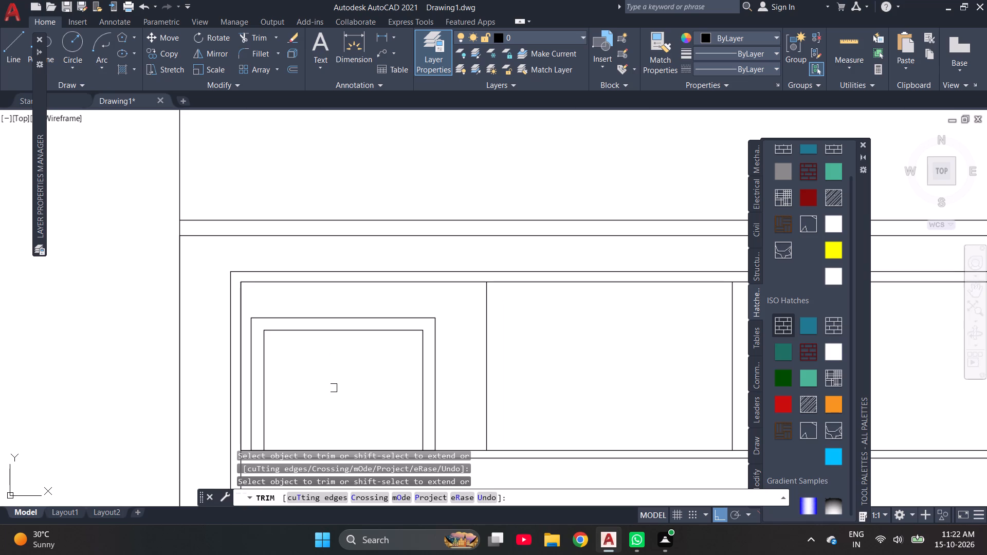
pyautogui.scroll(-2, 358, 318)
pyautogui.scroll(1, 335, 362)
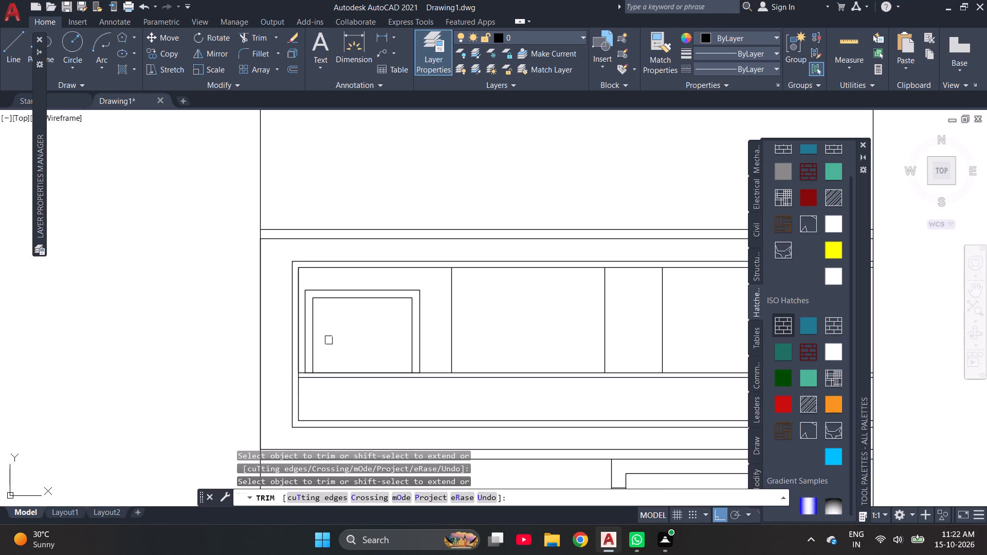
pyautogui.scroll(-3, 328, 340)
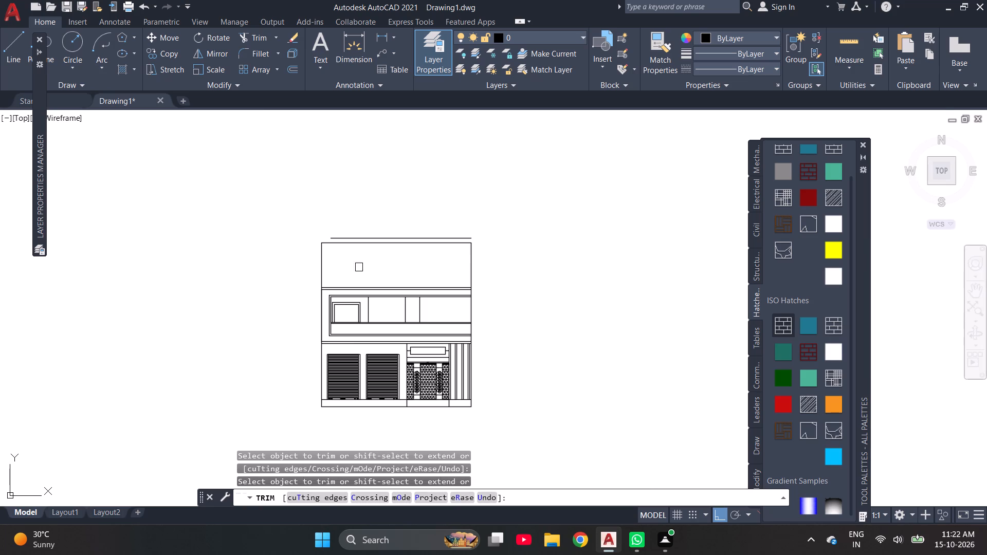
pyautogui.scroll(4, 332, 328)
pyautogui.scroll(-1, 332, 328)
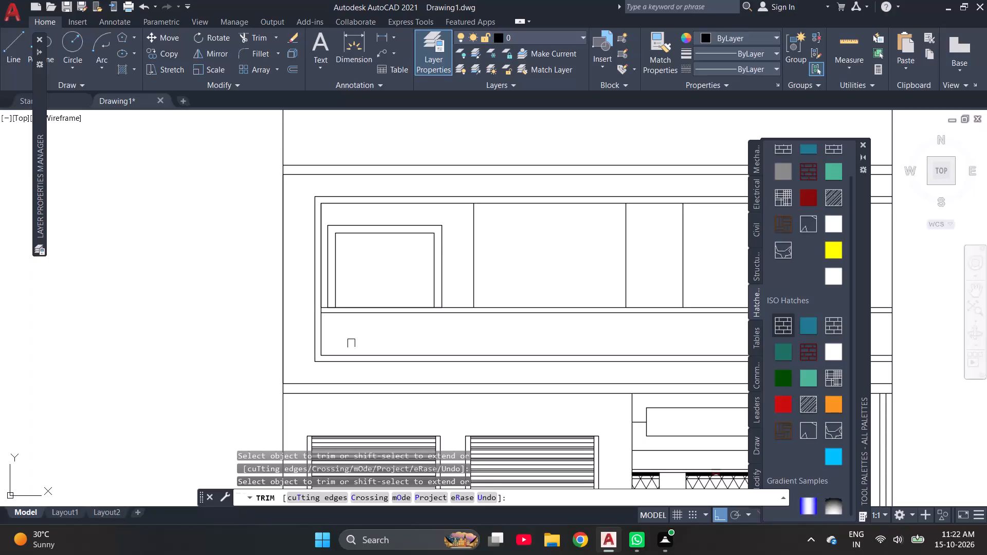
pyautogui.press('Escape')
pyautogui.press('Escape')
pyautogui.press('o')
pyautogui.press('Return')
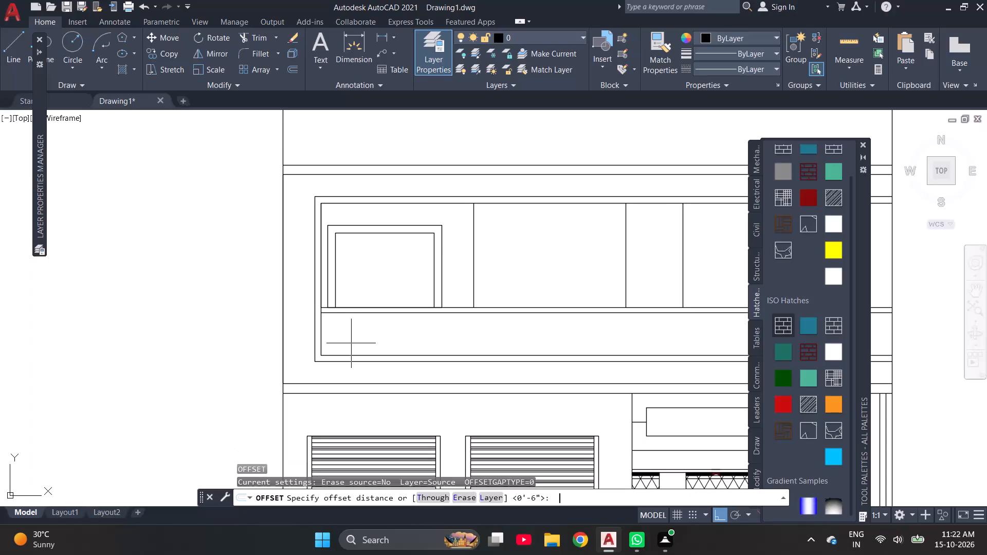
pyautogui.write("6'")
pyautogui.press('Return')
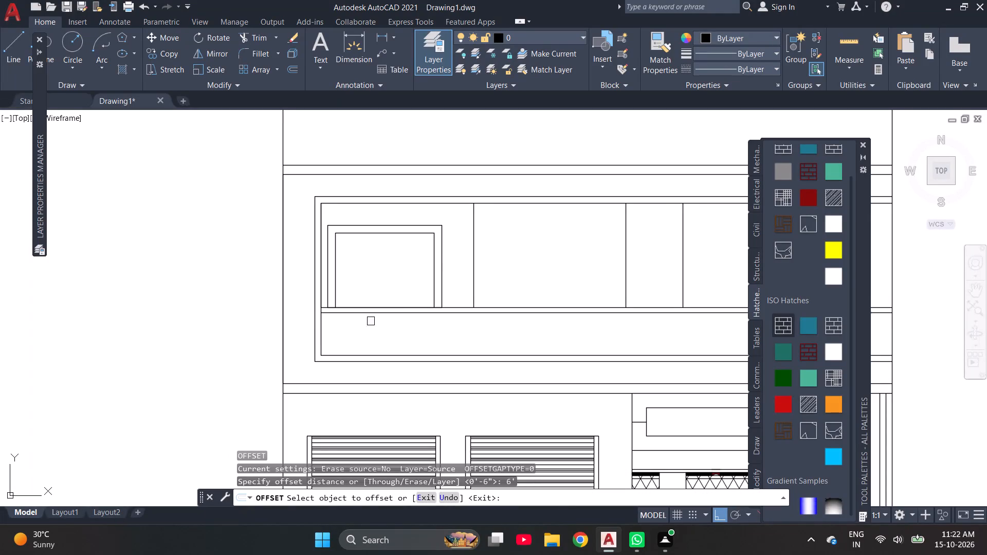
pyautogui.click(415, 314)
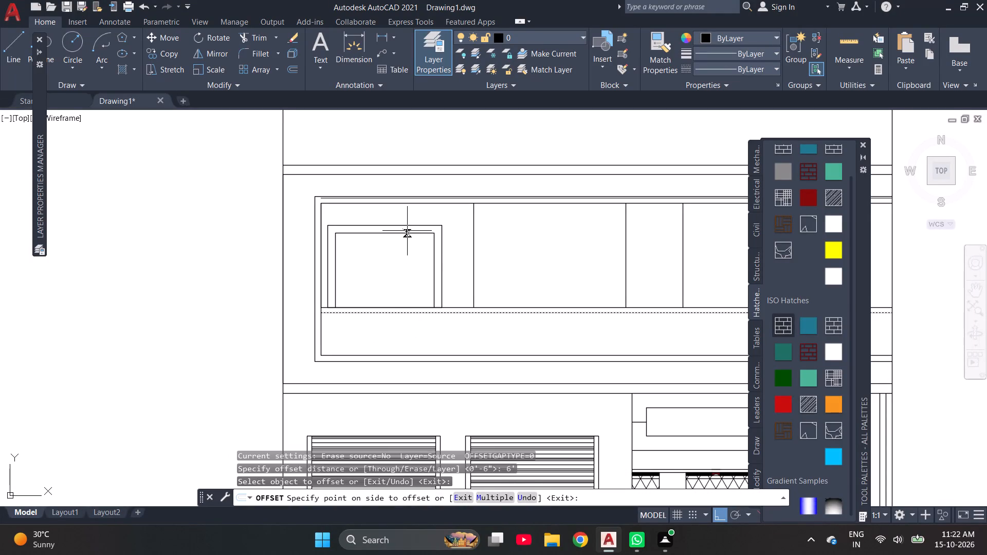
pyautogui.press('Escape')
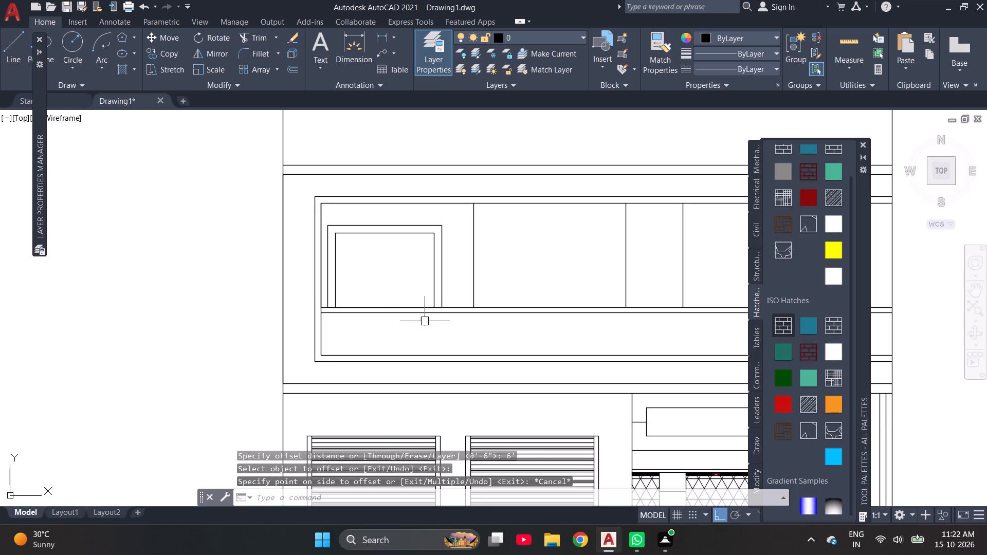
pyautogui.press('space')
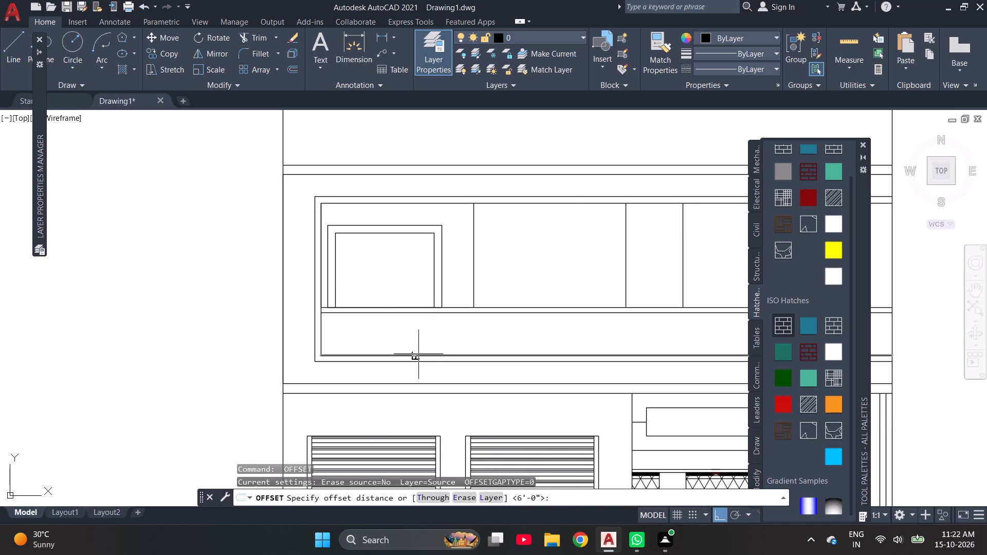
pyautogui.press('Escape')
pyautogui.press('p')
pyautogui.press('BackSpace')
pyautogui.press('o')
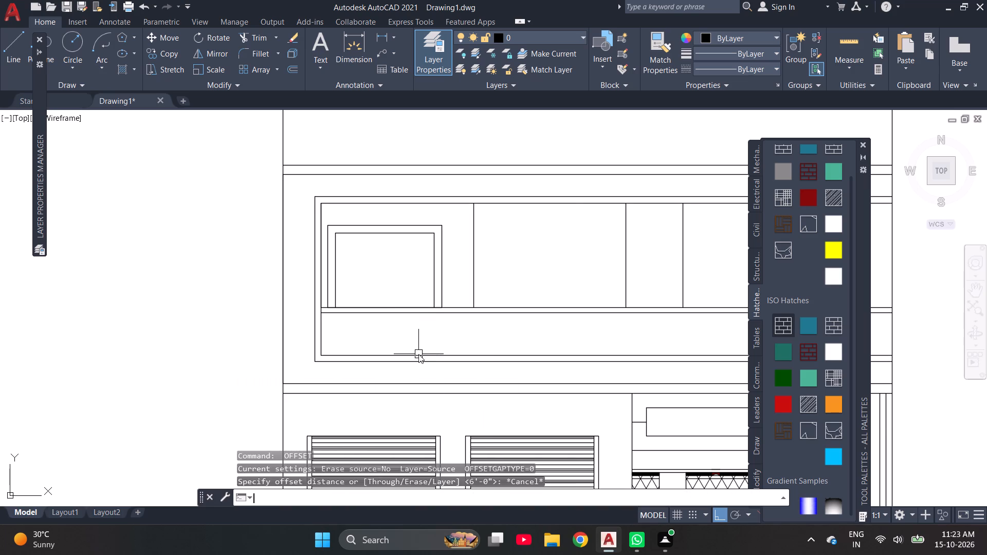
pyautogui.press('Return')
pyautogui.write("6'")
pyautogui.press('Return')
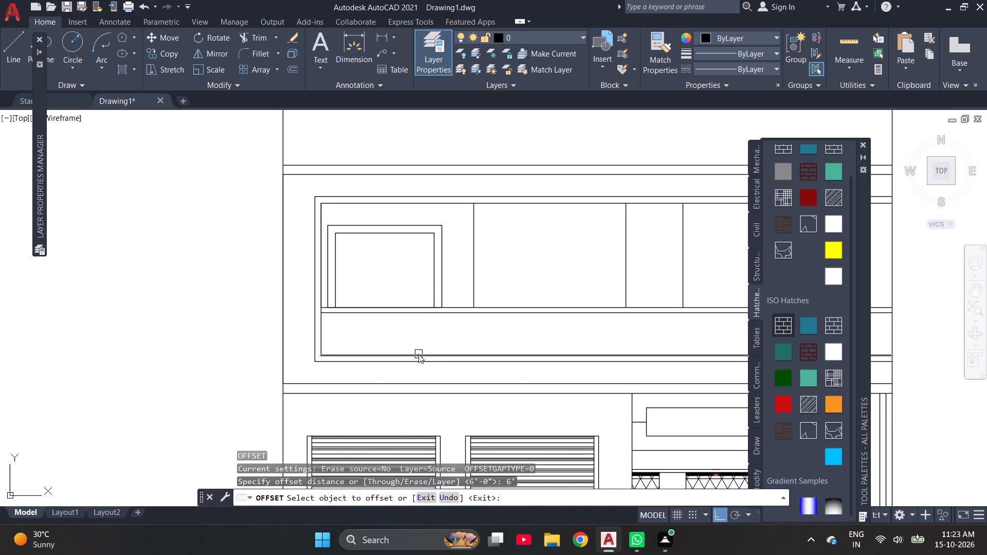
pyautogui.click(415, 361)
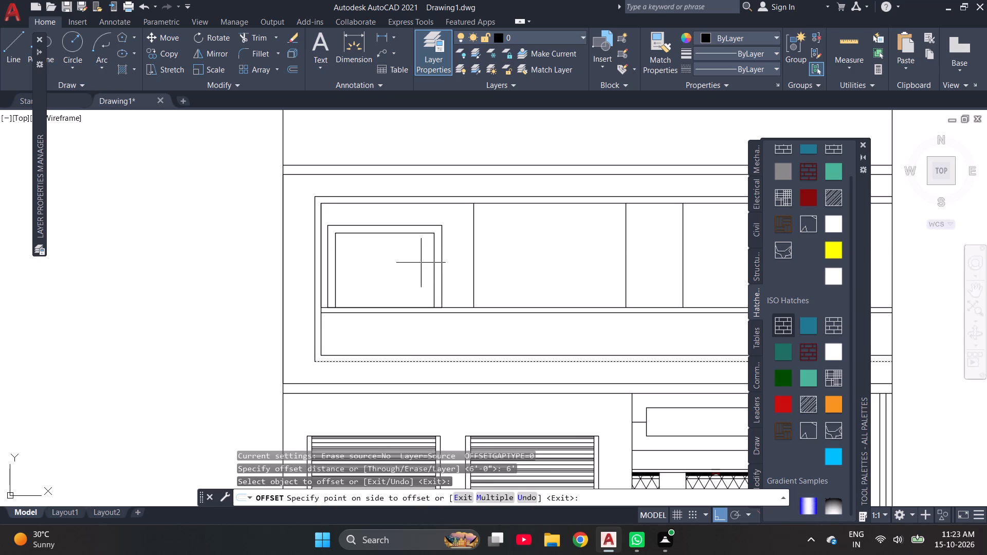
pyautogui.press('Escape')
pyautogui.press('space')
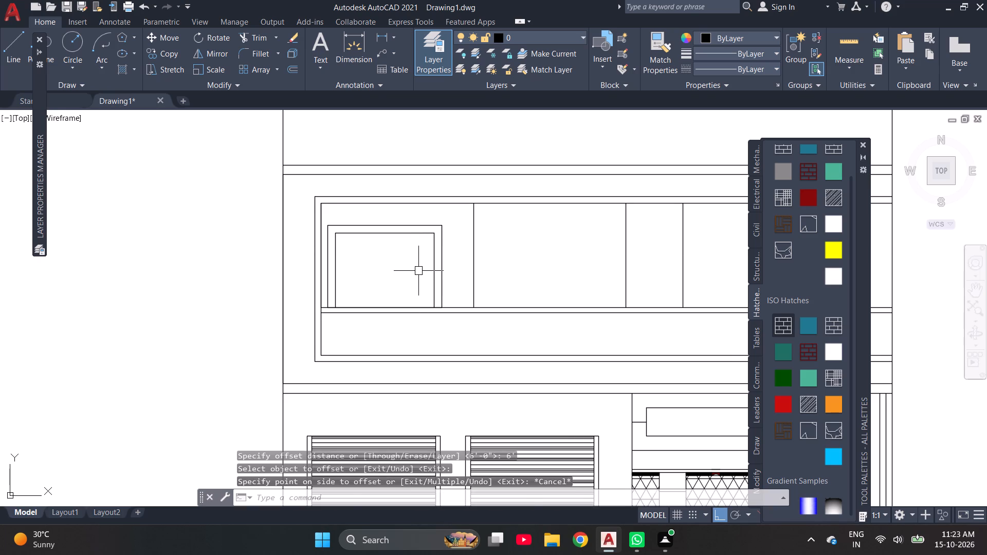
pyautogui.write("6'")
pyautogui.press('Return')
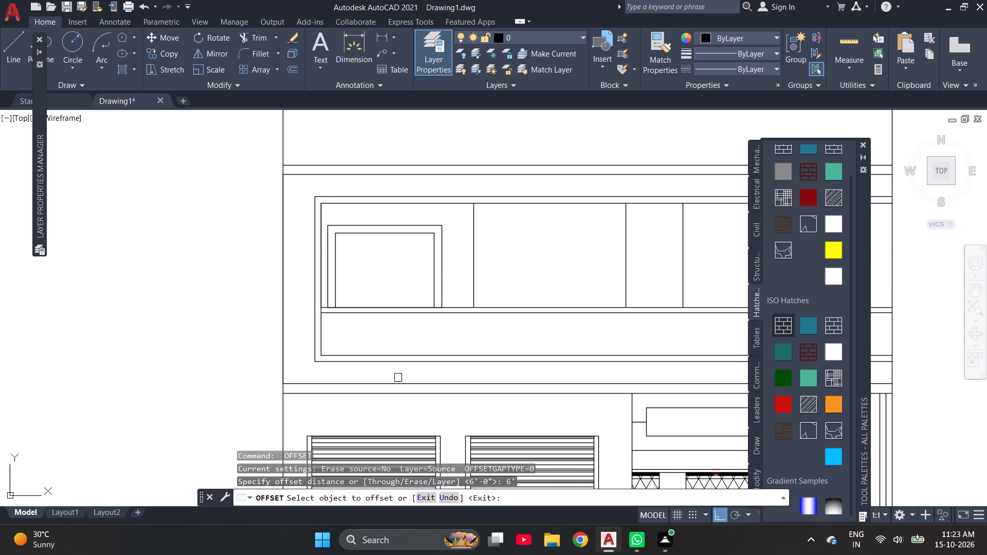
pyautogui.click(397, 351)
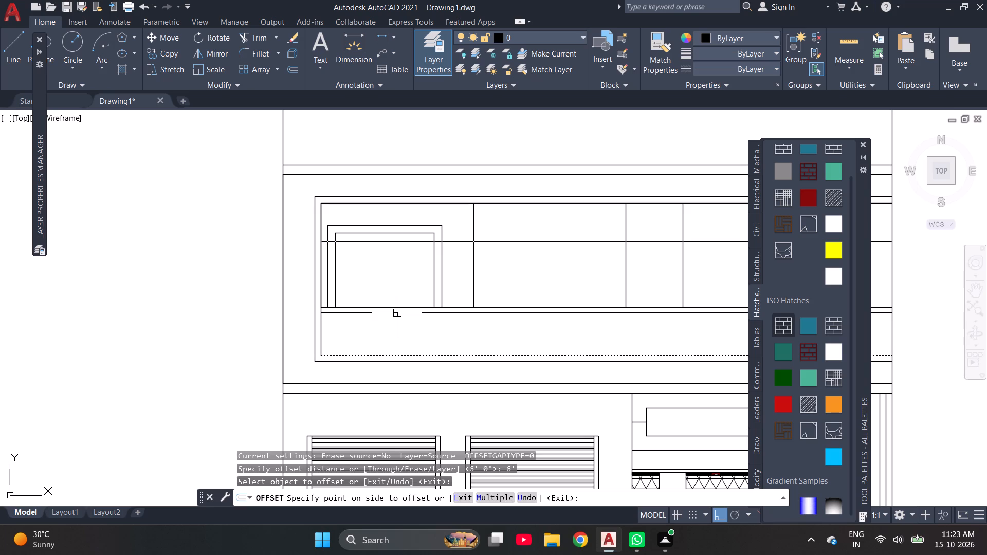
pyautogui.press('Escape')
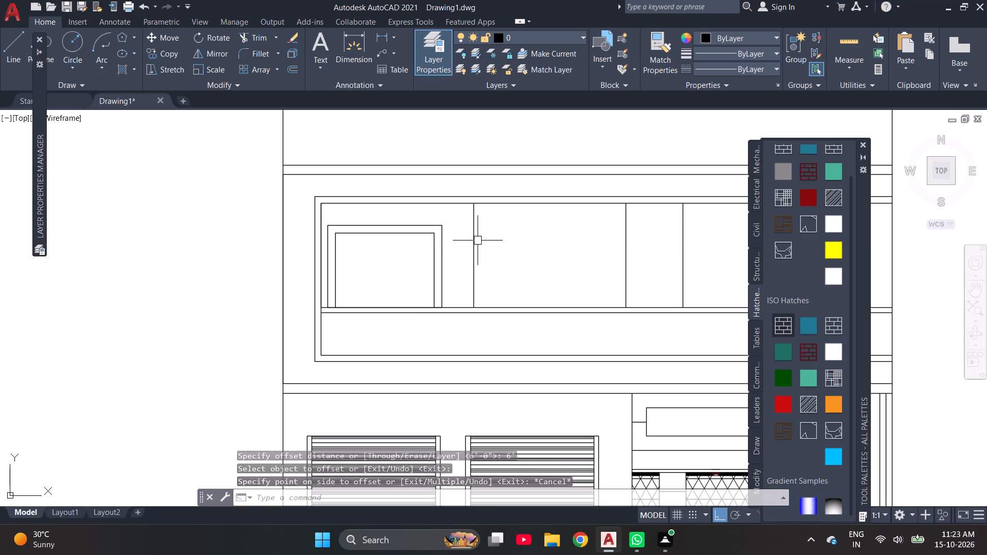
# Measure the frame's inner width between its inner upper corners with a linear dimension.
pyautogui.write('DIML')
pyautogui.press('Return')
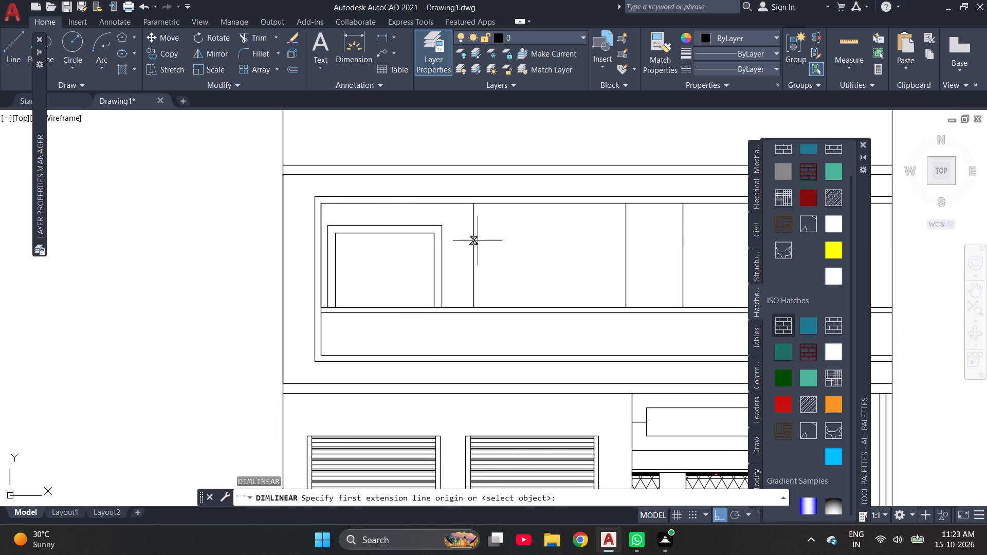
pyautogui.click(333, 232)
pyautogui.click(433, 232)
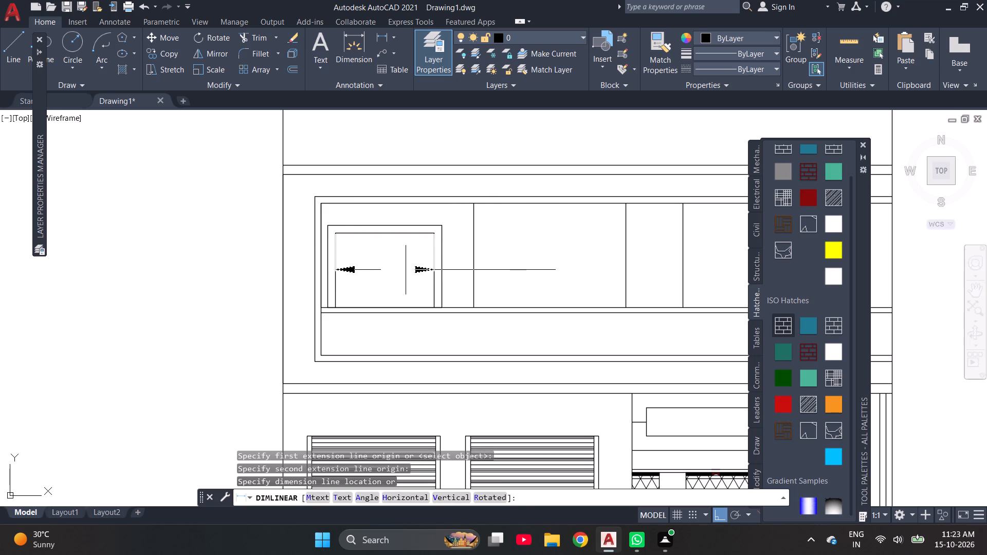
pyautogui.press('Escape')
# Offset the opening frame's two inner side lines and inner top line 1" inward.
pyautogui.scroll(2, 337, 286)
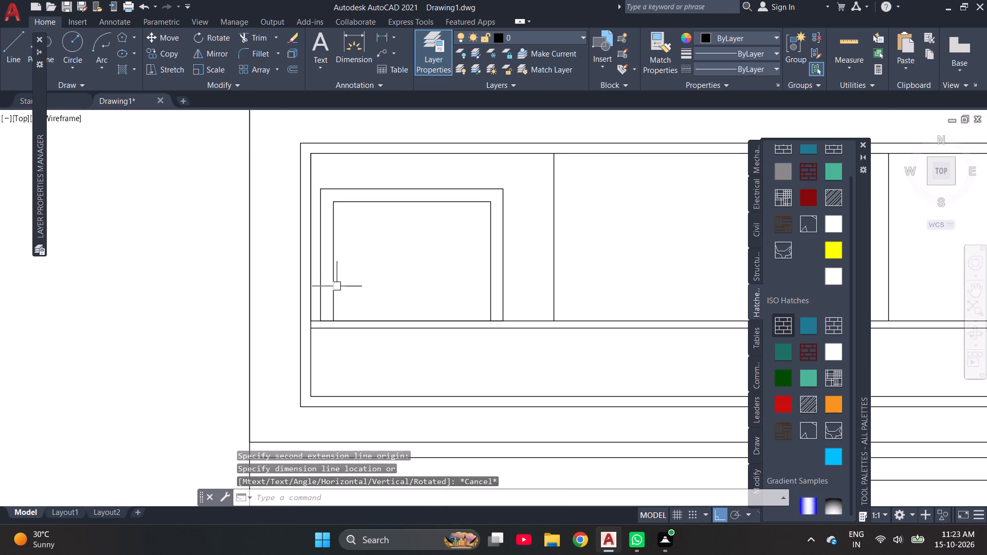
pyautogui.press('Escape')
pyautogui.press('o')
pyautogui.press('Return')
pyautogui.press('1')
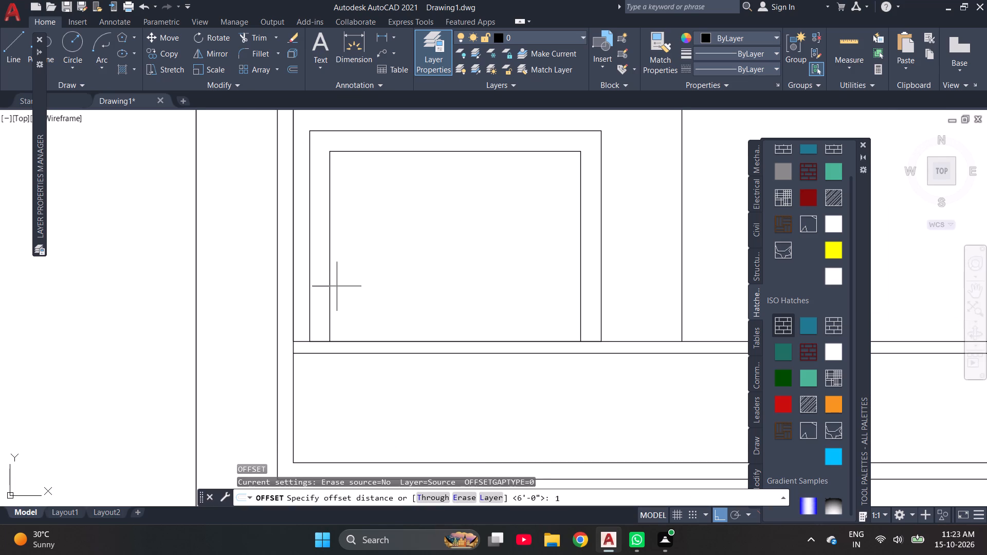
pyautogui.press('BackSpace')
pyautogui.write('0\'1"')
pyautogui.press('Return')
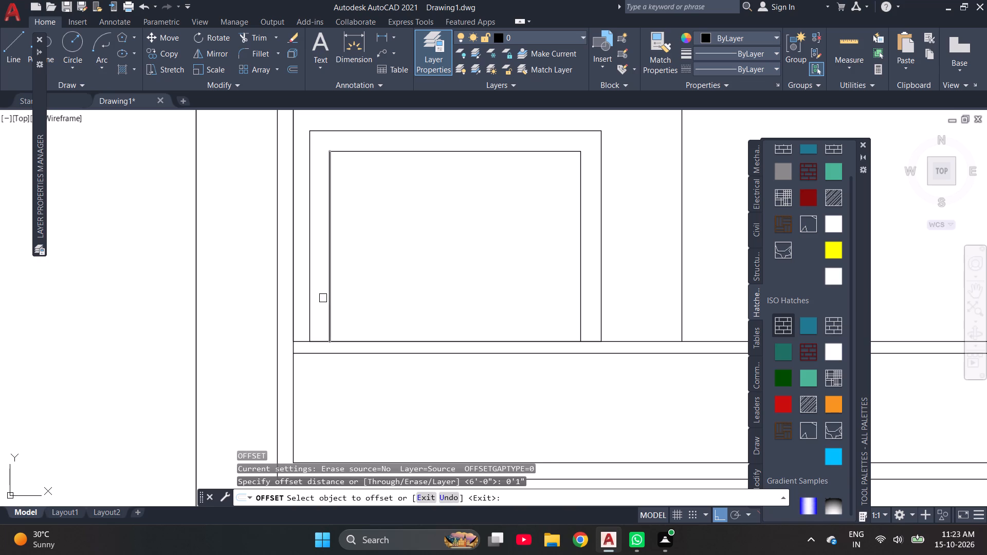
pyautogui.click(330, 301)
pyautogui.click(369, 293)
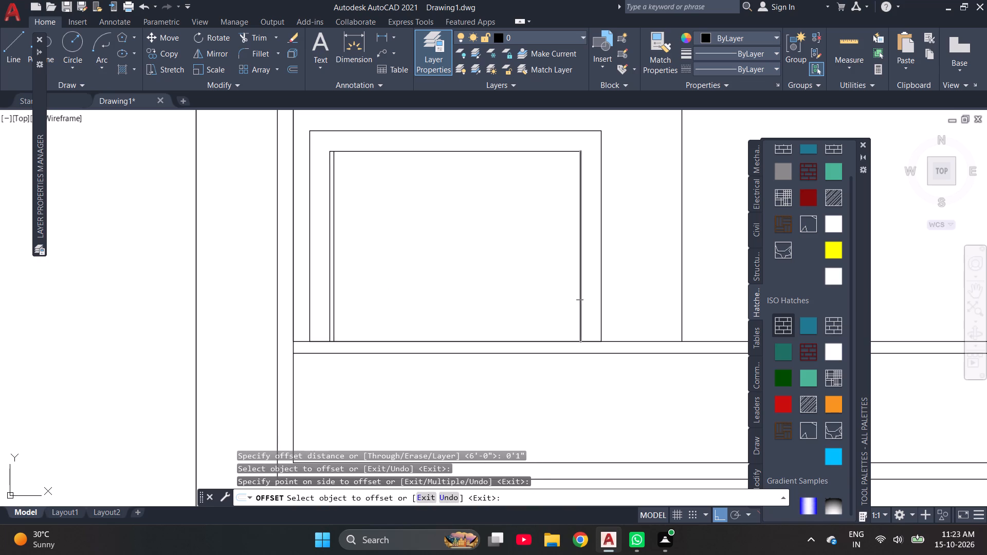
pyautogui.click(579, 296)
pyautogui.click(557, 297)
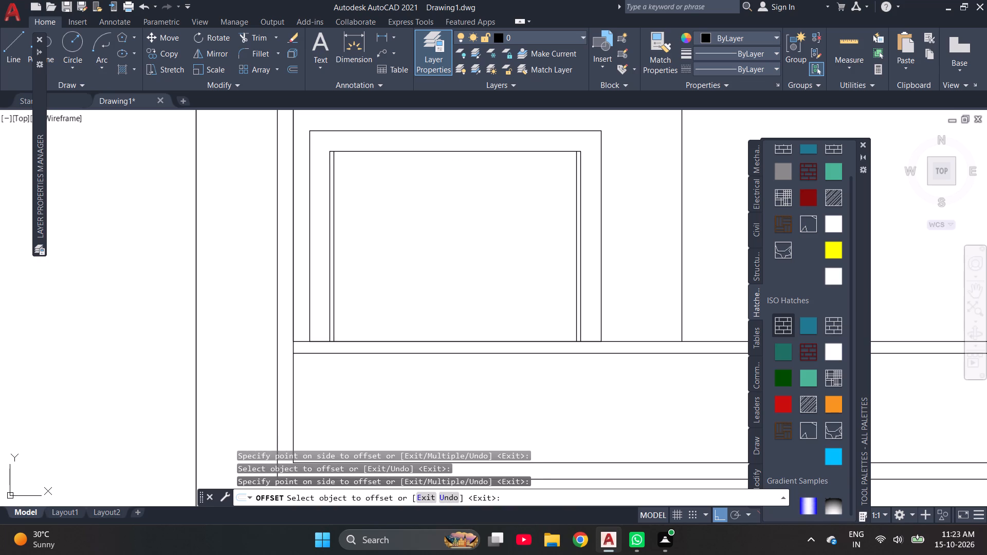
pyautogui.click(398, 152)
pyautogui.click(390, 164)
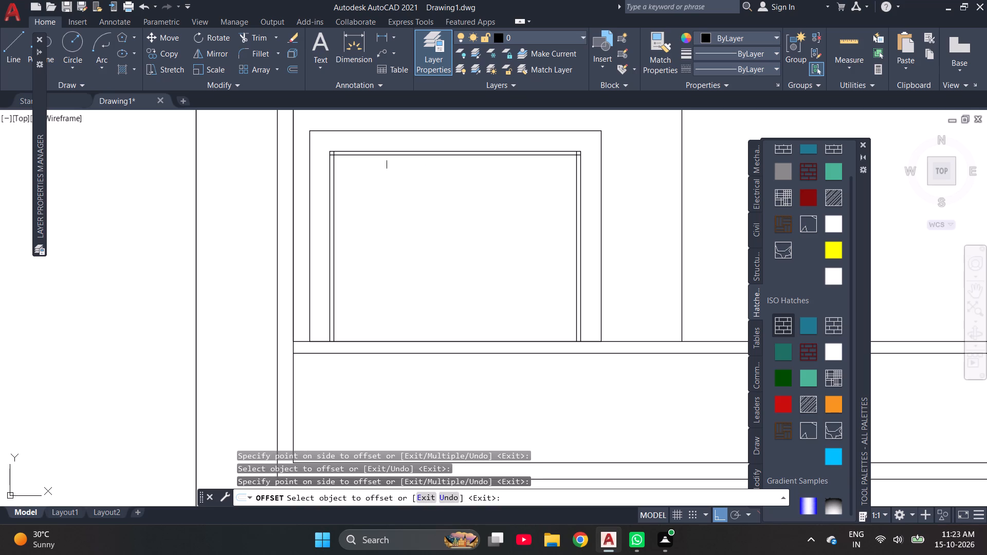
pyautogui.press('Escape')
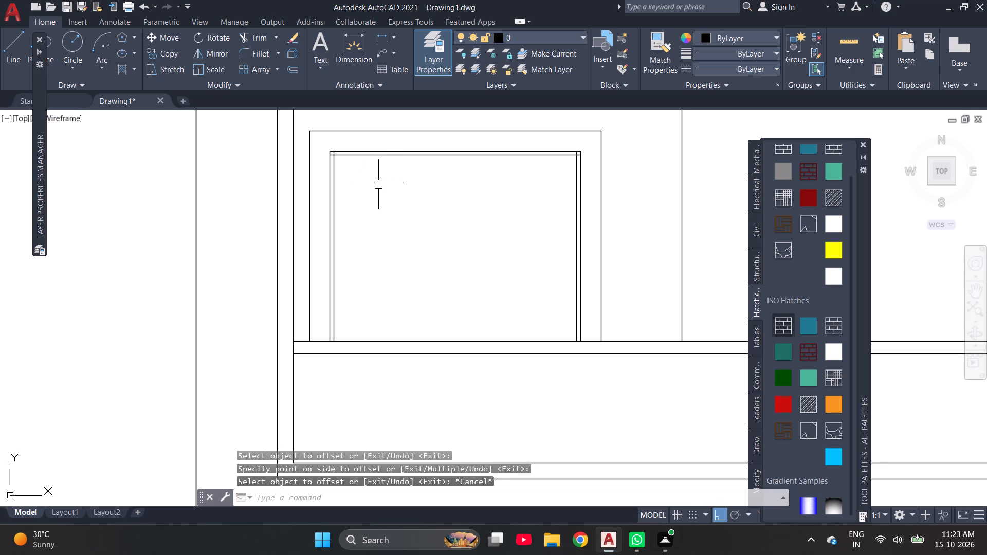
pyautogui.press('Escape')
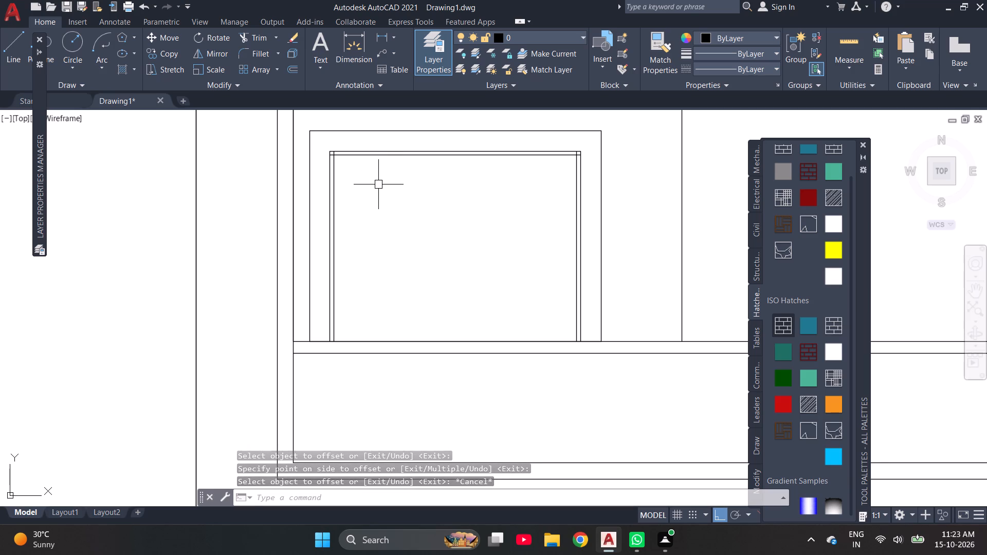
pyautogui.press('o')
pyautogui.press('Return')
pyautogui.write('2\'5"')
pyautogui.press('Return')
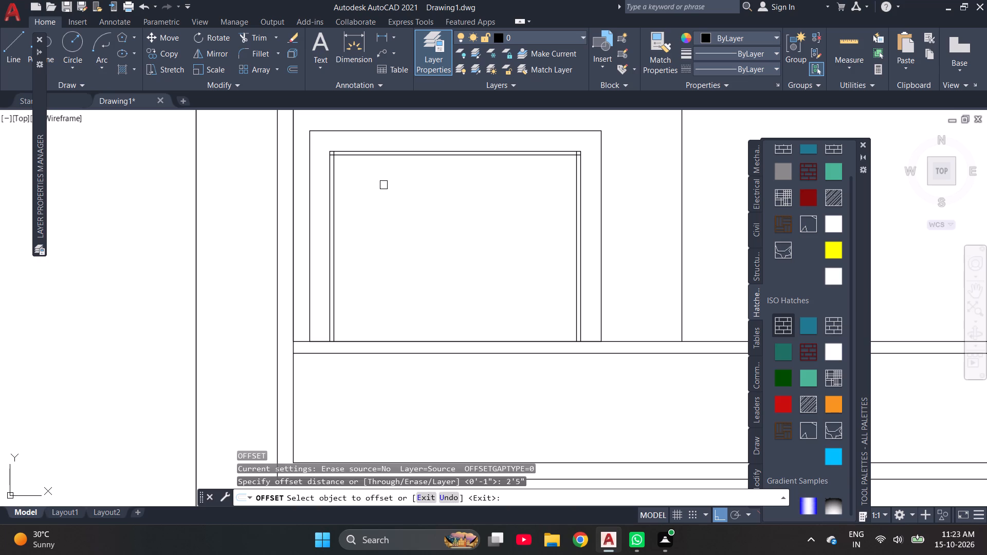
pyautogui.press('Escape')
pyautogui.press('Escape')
# Offset the innermost left and right side lines 2'4" toward the middle of the opening to form a central mullion.
pyautogui.press('o')
pyautogui.press('Return')
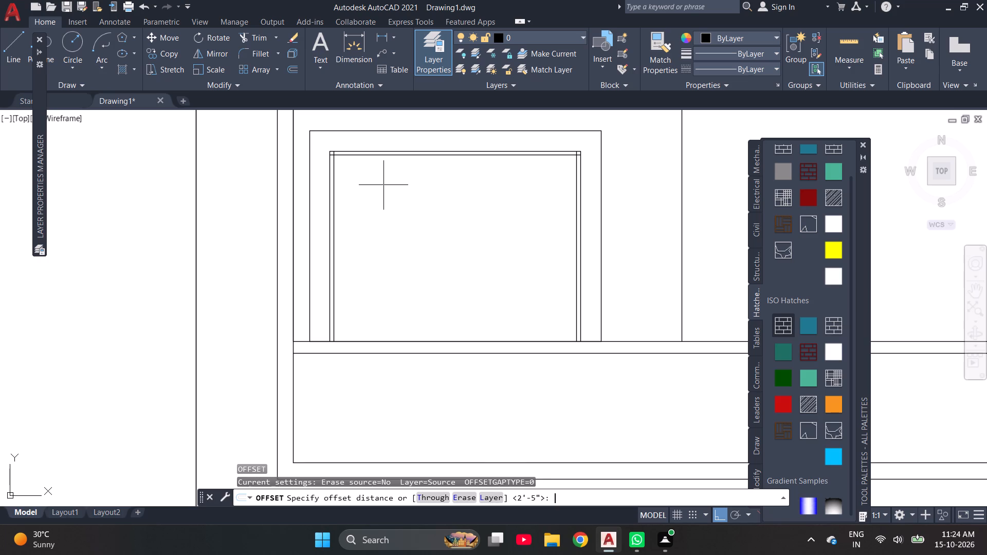
pyautogui.write("2'")
pyautogui.press('4')
pyautogui.hotkey('shift', '"')
pyautogui.press('Return')
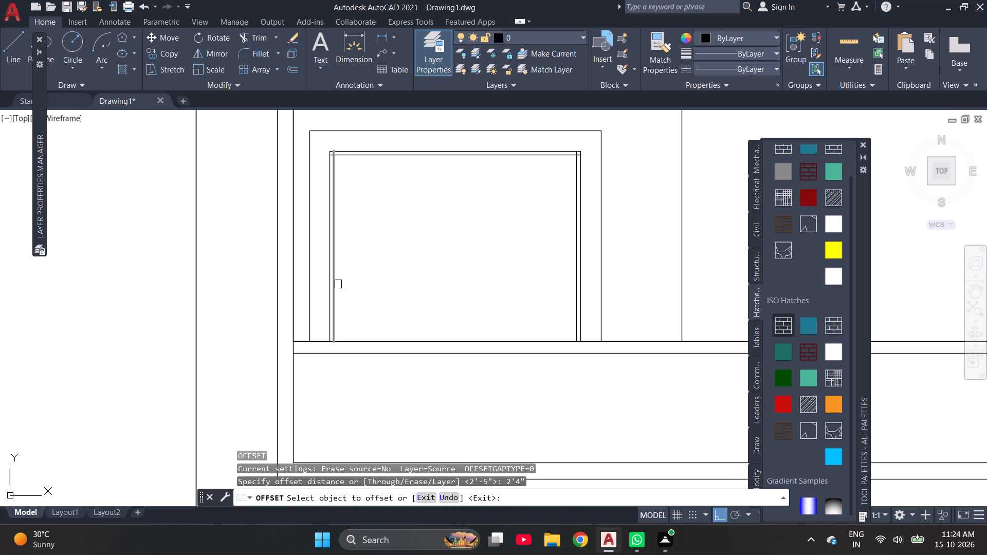
pyautogui.click(336, 286)
pyautogui.click(435, 274)
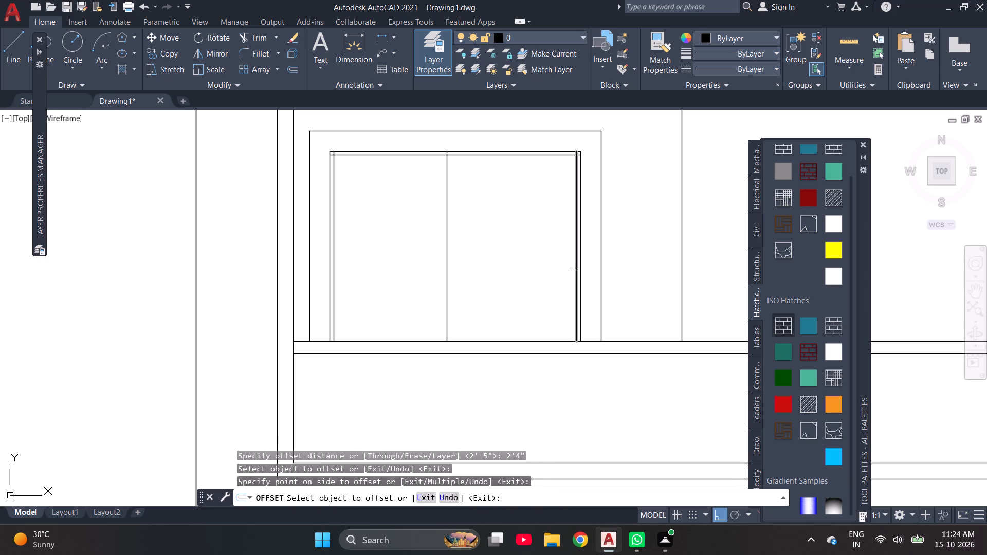
pyautogui.click(574, 275)
pyautogui.click(478, 278)
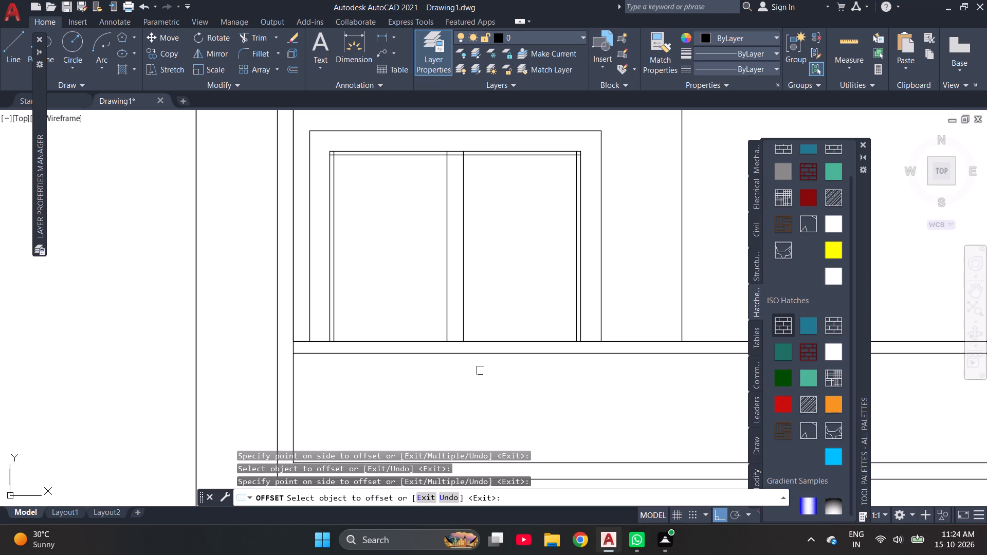
pyautogui.press('Escape')
pyautogui.press('Escape')
# Trim the overlapping ends of the 1" inset top and side lines at the opening's two upper corners.
pyautogui.write('TR')
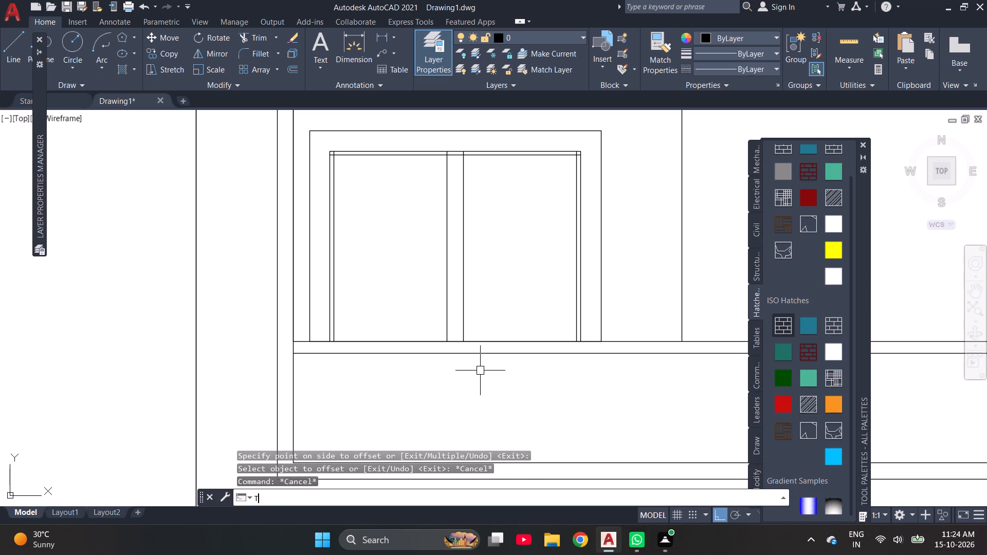
pyautogui.press('Return')
pyautogui.scroll(4, 343, 136)
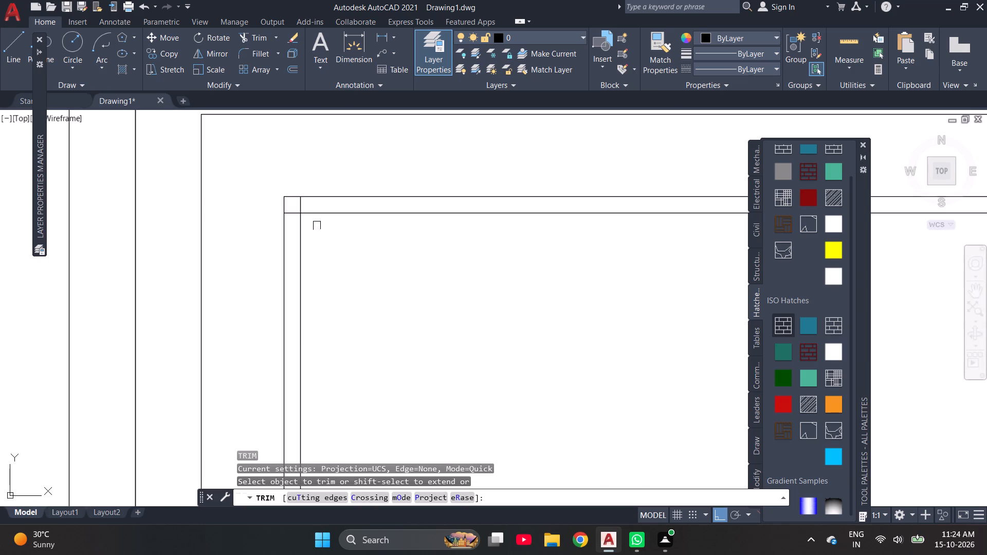
pyautogui.scroll(3, 307, 203)
pyautogui.moveTo(307, 203); pyautogui.dragTo(232, 275)
pyautogui.scroll(-4, 216, 237)
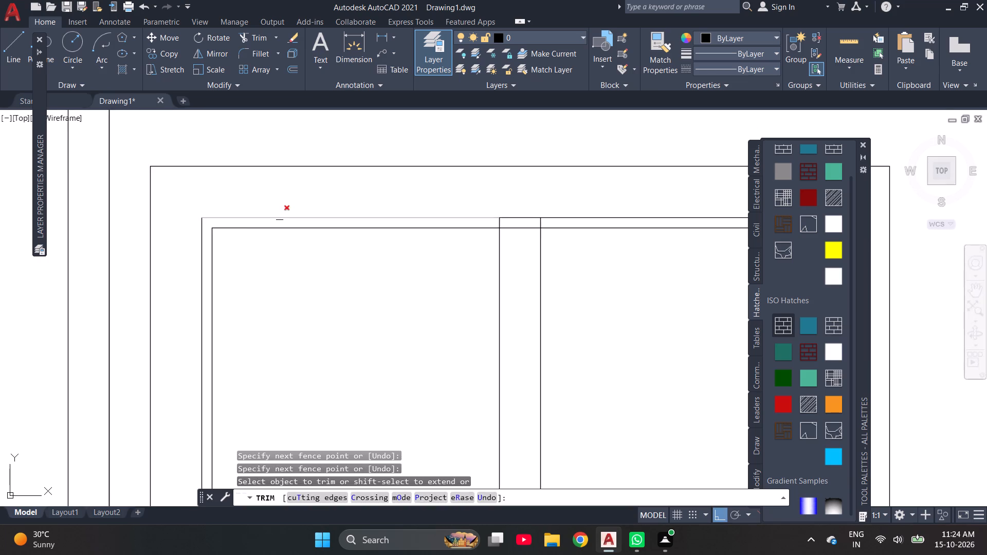
pyautogui.scroll(1, 427, 236)
pyautogui.scroll(-2, 411, 235)
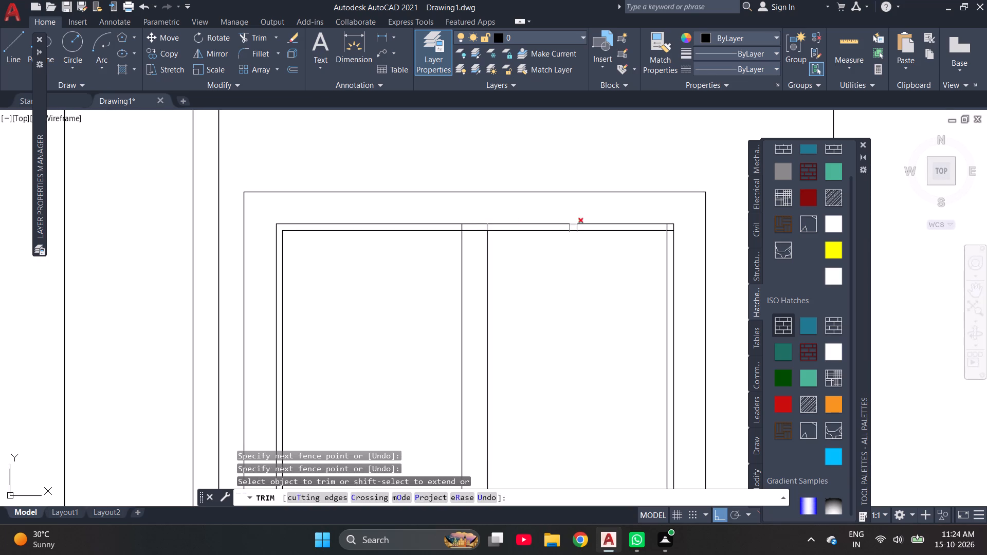
pyautogui.scroll(5, 681, 231)
pyautogui.moveTo(481, 173); pyautogui.dragTo(566, 268)
pyautogui.scroll(-5, 563, 271)
# Trim away the piece of the lower top line between the two central mullion lines.
pyautogui.scroll(2, 368, 248)
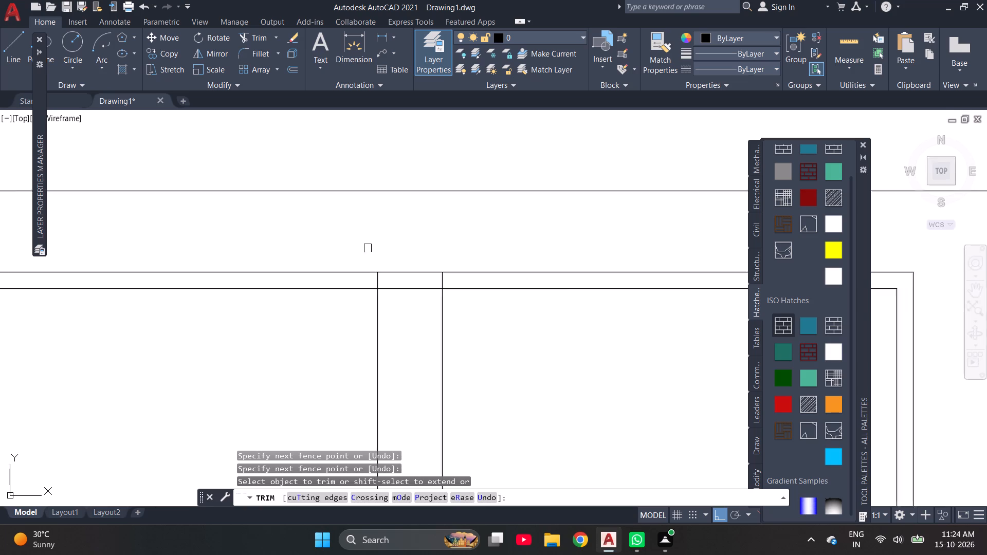
pyautogui.scroll(1, 368, 248)
pyautogui.moveTo(421, 303); pyautogui.dragTo(421, 340)
pyautogui.scroll(-5, 388, 262)
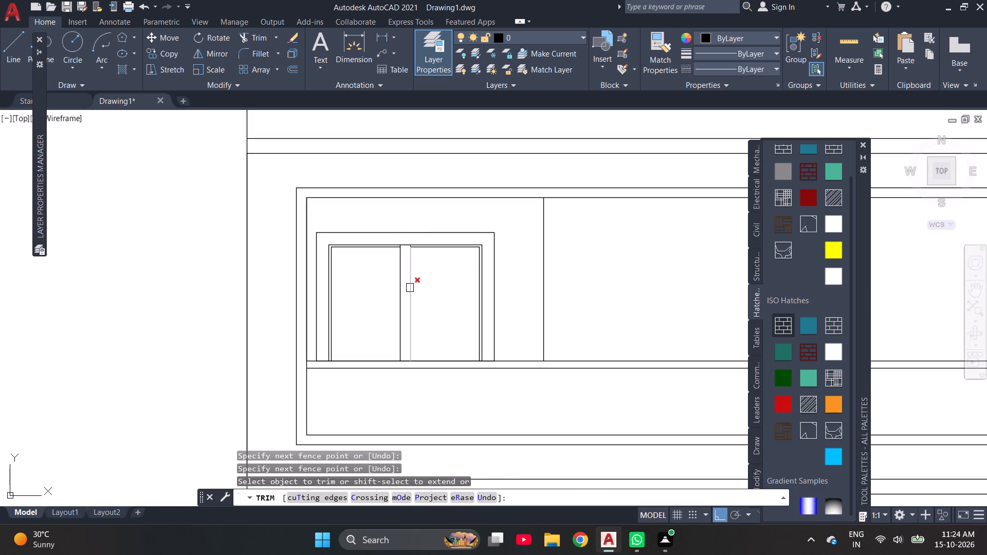
pyautogui.press('Escape')
# Offset both central mullion lines 1" outward, one into each of the two panels.
pyautogui.press('o')
pyautogui.press('Return')
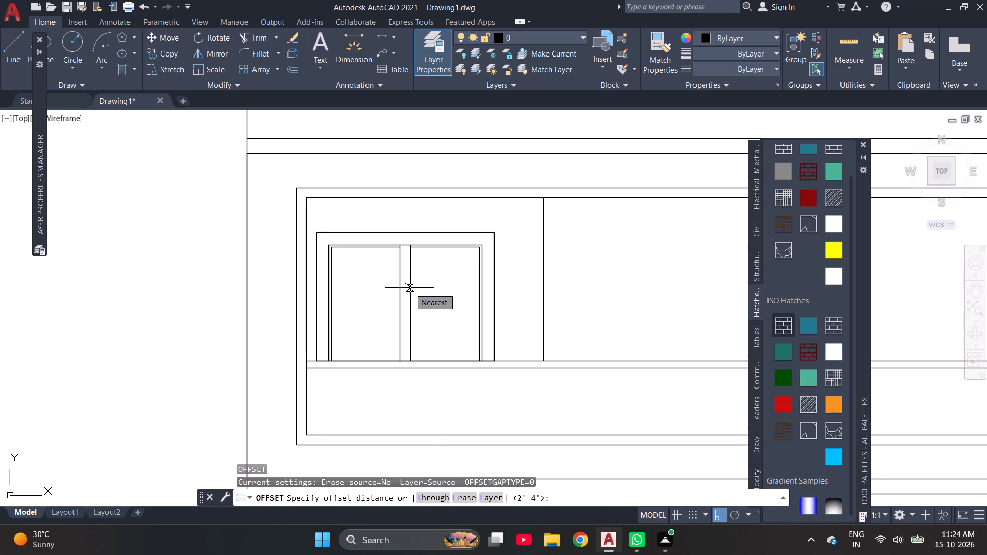
pyautogui.write('0\'1"')
pyautogui.press('Return')
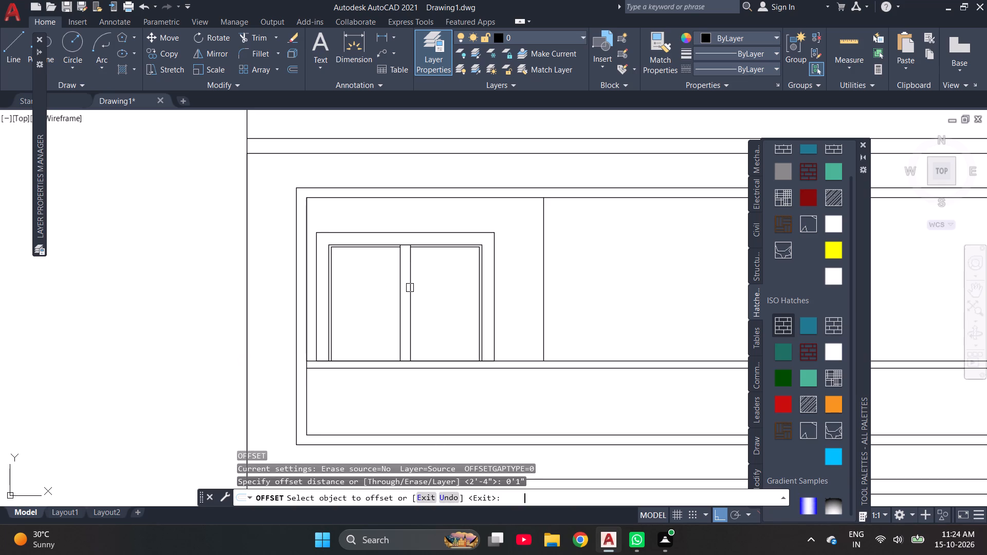
pyautogui.click(410, 288)
pyautogui.click(412, 290)
pyautogui.click(428, 291)
pyautogui.click(401, 305)
pyautogui.click(385, 311)
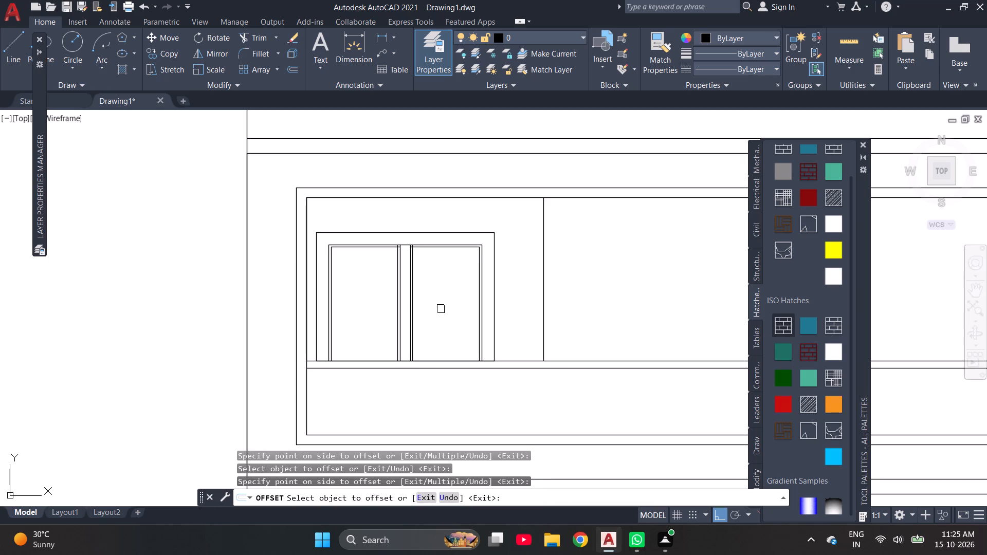
pyautogui.press('Escape')
# Trim the overlapping ends of the panel top lines and inset side lines at the upper corners on both sides of the mullion.
pyautogui.write('TR')
pyautogui.press('Return')
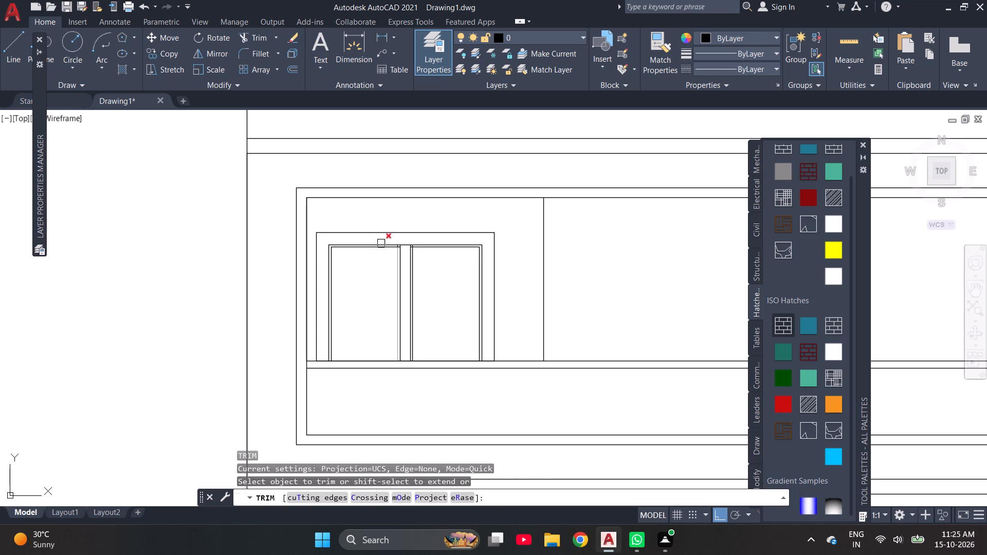
pyautogui.scroll(5, 411, 253)
pyautogui.scroll(4, 410, 209)
pyautogui.moveTo(408, 206); pyautogui.dragTo(348, 218)
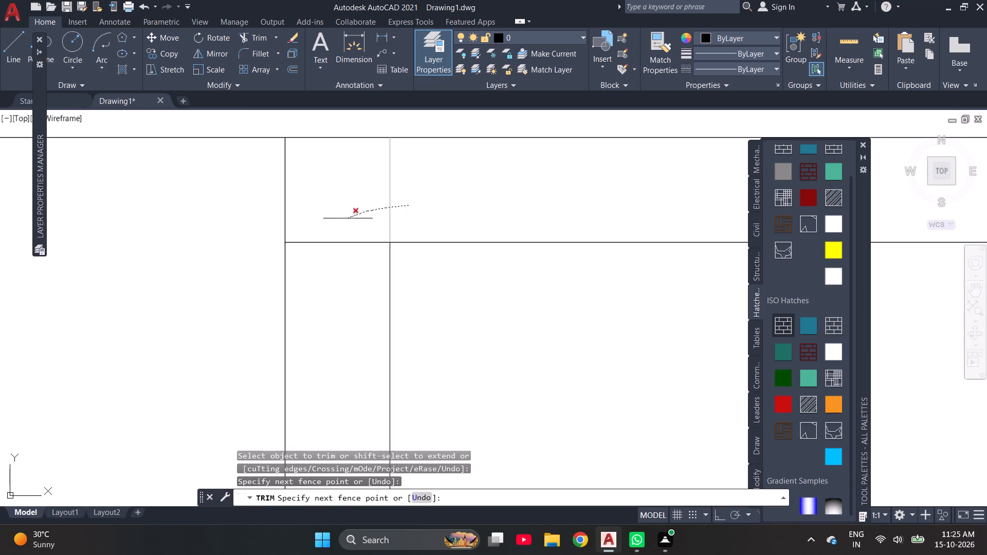
pyautogui.moveTo(348, 218); pyautogui.dragTo(353, 279)
pyautogui.scroll(-3, 359, 277)
pyautogui.scroll(3, 215, 257)
pyautogui.moveTo(203, 255); pyautogui.dragTo(274, 302)
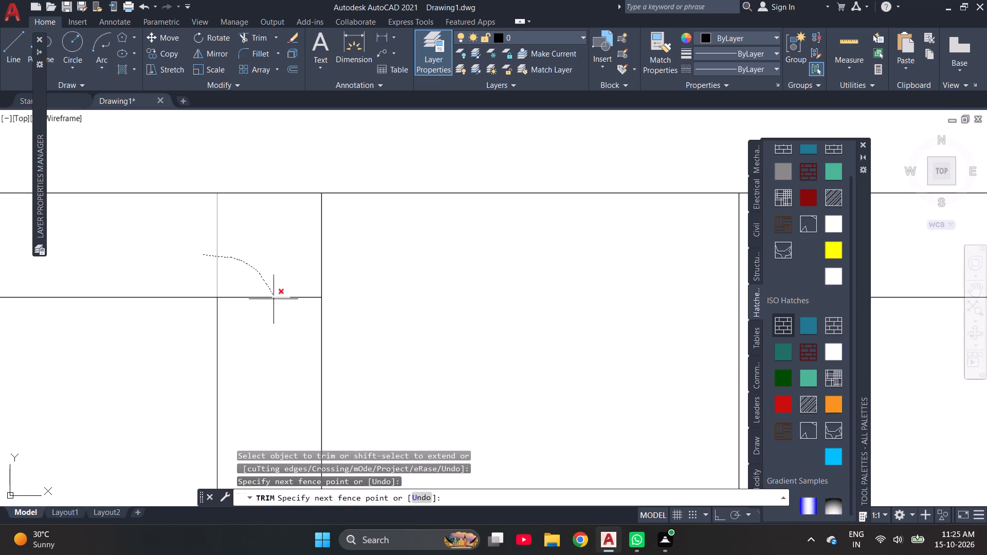
pyautogui.moveTo(274, 302); pyautogui.dragTo(275, 336)
pyautogui.scroll(-5, 318, 258)
pyautogui.scroll(-3, 363, 333)
pyautogui.scroll(2, 338, 418)
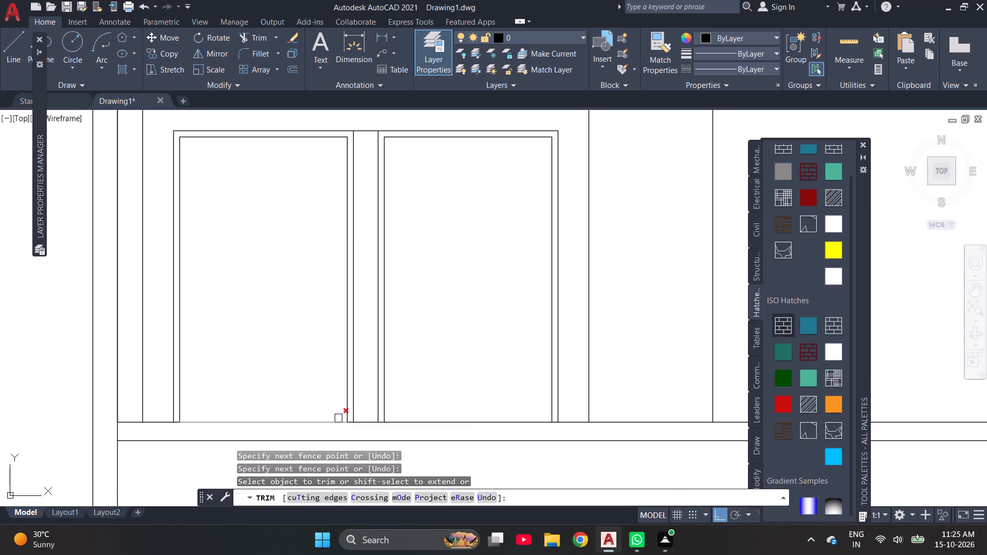
pyautogui.scroll(-1, 338, 418)
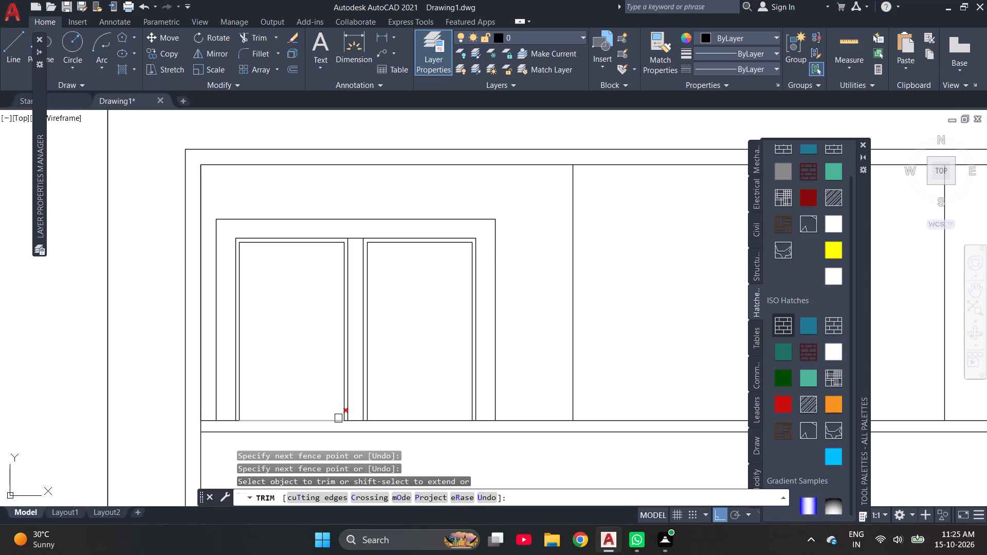
pyautogui.scroll(-1, 336, 418)
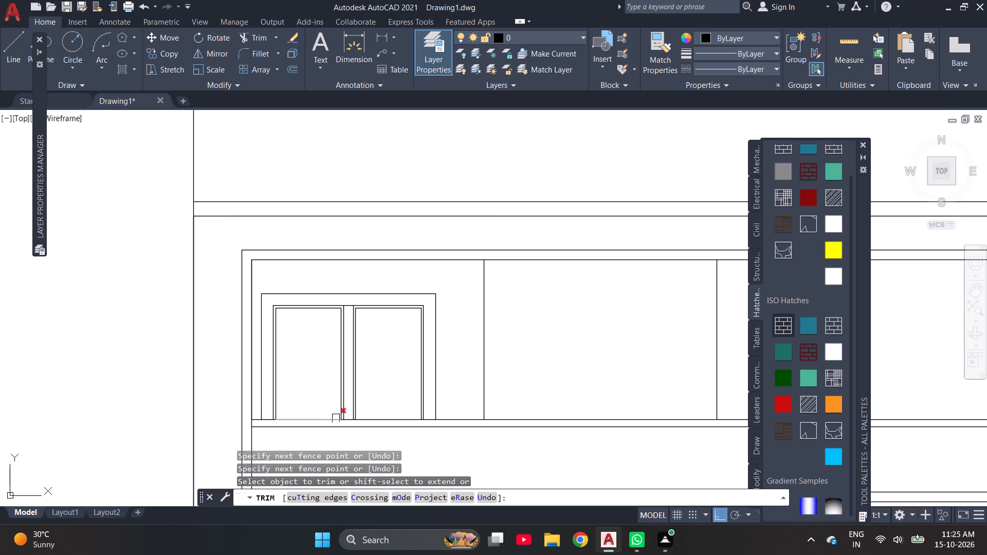
pyautogui.scroll(4, 354, 368)
pyautogui.scroll(-1, 340, 375)
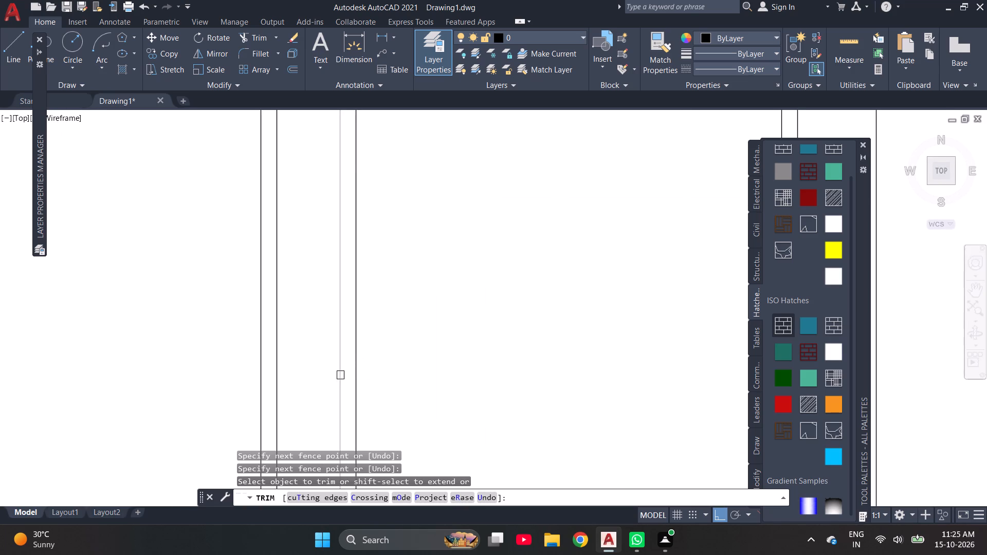
pyautogui.press('Escape')
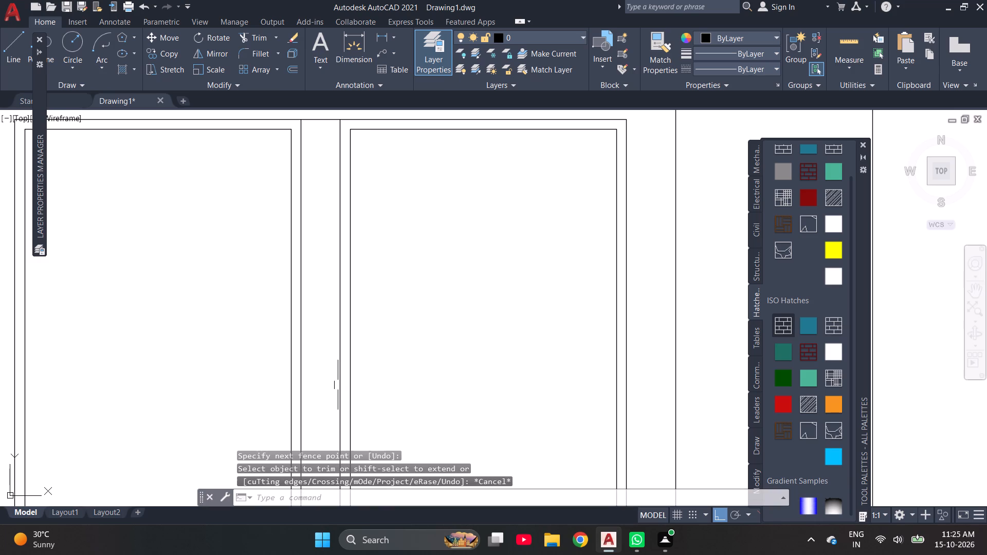
# Offset both central mullion lines 1" inward, toward each other.
pyautogui.press('o')
pyautogui.press('space')
pyautogui.write('1')
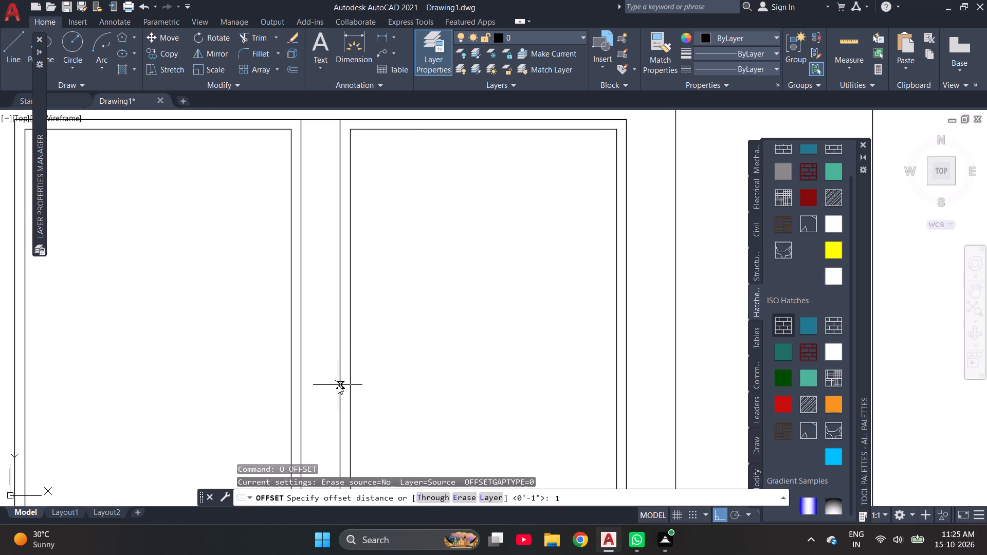
pyautogui.press('BackSpace')
pyautogui.write('0\'1"')
pyautogui.press('Return')
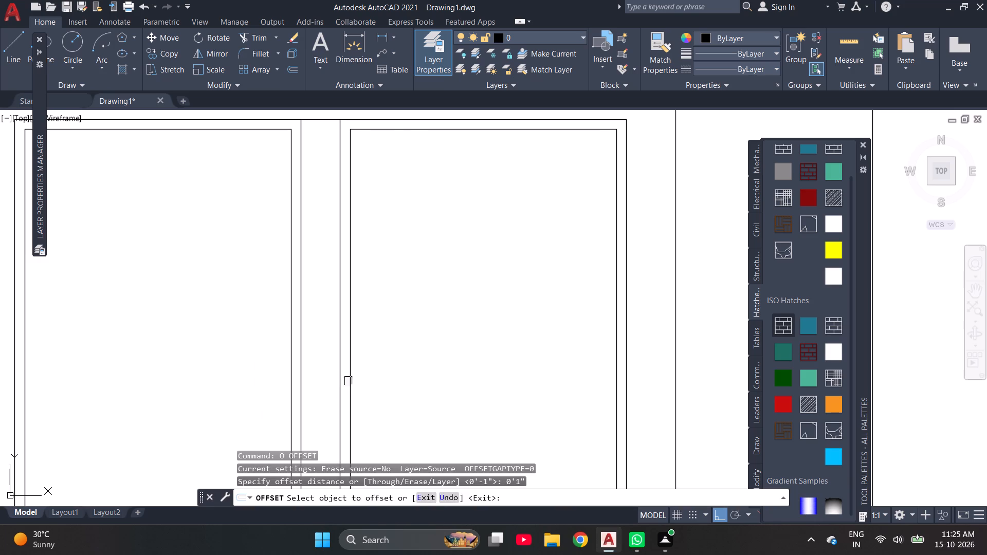
pyautogui.click(340, 384)
pyautogui.click(321, 393)
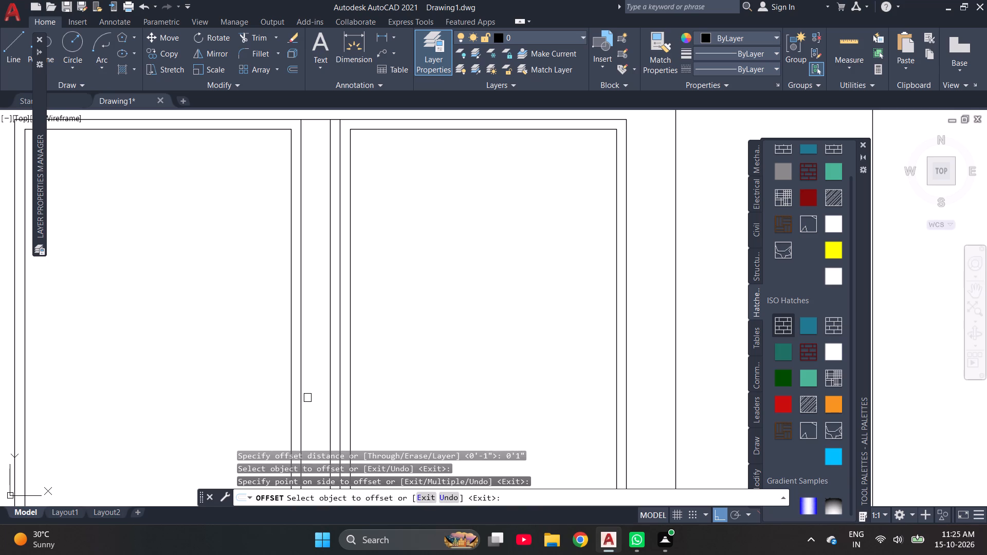
pyautogui.click(302, 400)
pyautogui.click(317, 398)
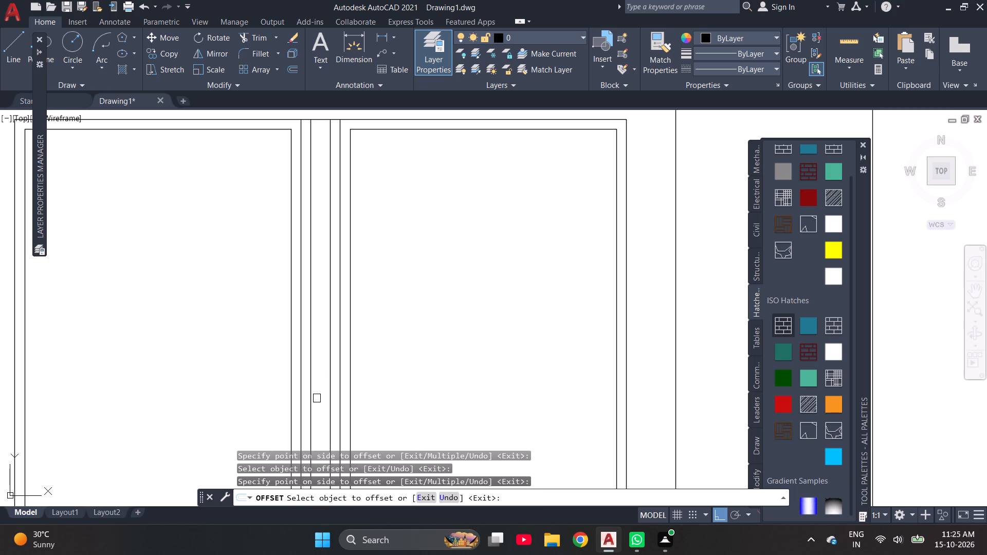
pyautogui.scroll(-2, 317, 398)
pyautogui.scroll(2, 315, 414)
pyautogui.scroll(-1, 315, 414)
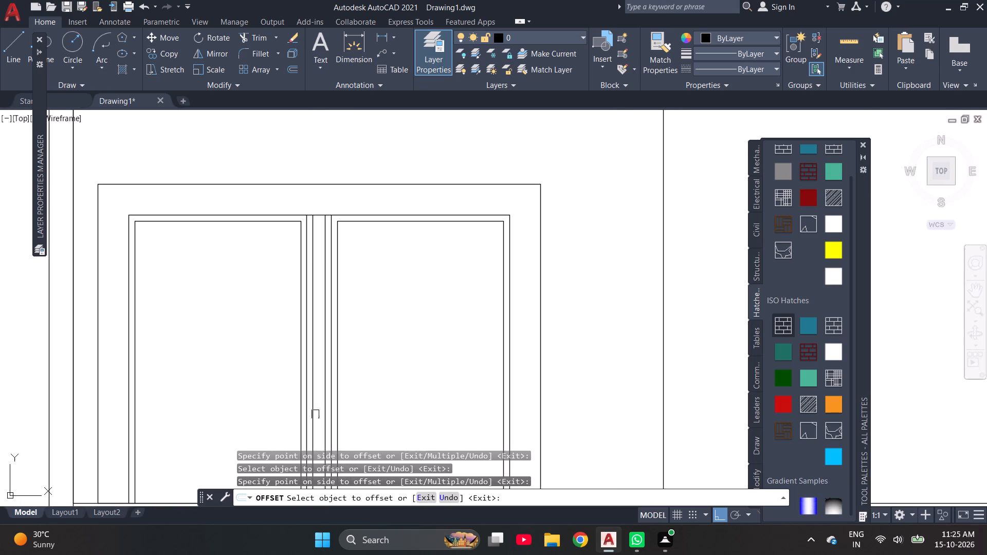
pyautogui.press('Escape')
pyautogui.press('Escape')
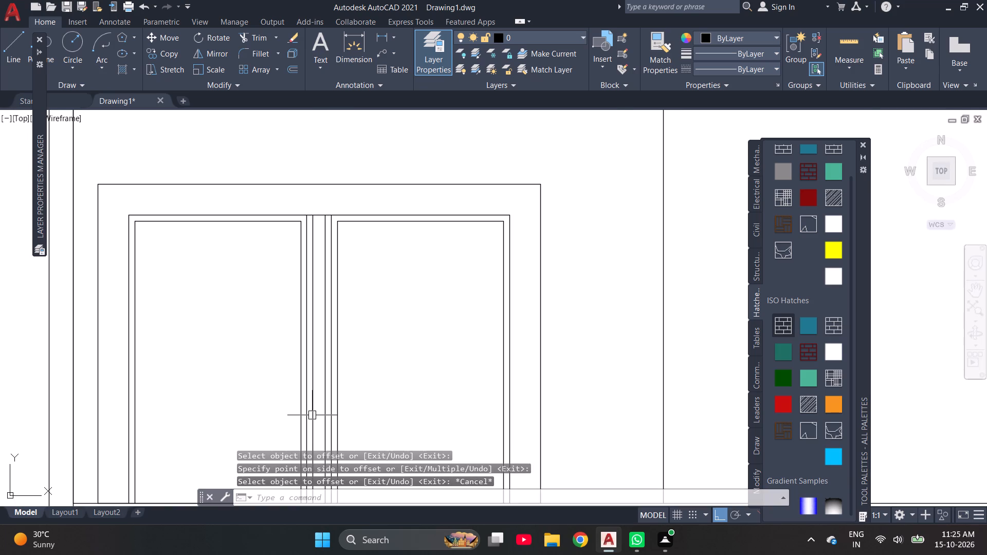
# Remove the two outermost vertical lines beside the central mullion, one in each panel, with Trim.
pyautogui.write('TR')
pyautogui.press('Return')
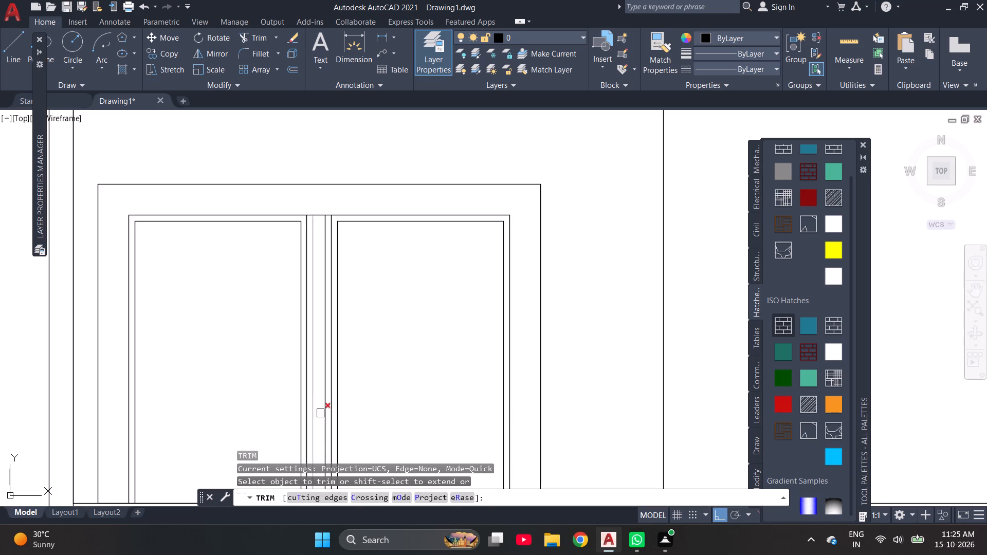
pyautogui.click(301, 381)
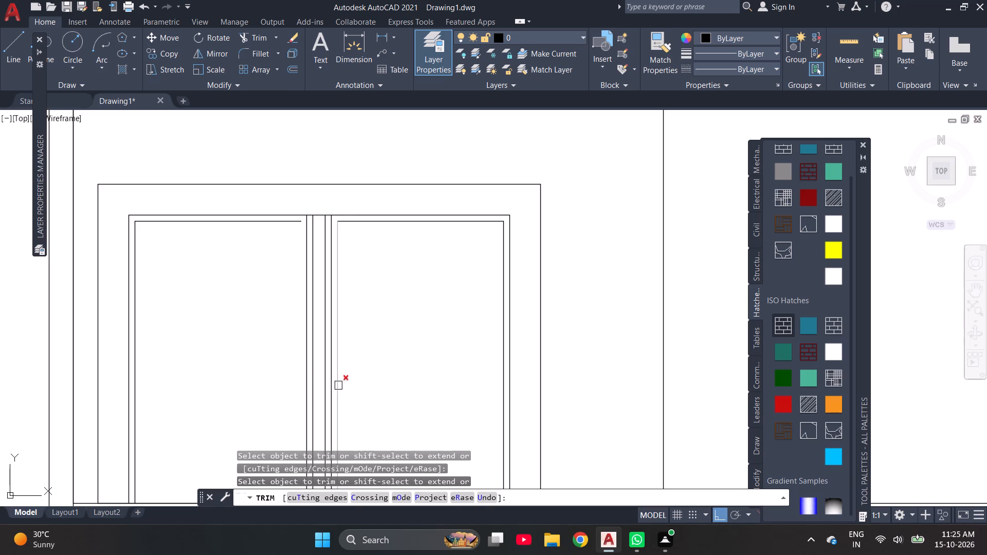
pyautogui.click(338, 385)
pyautogui.scroll(-2, 386, 373)
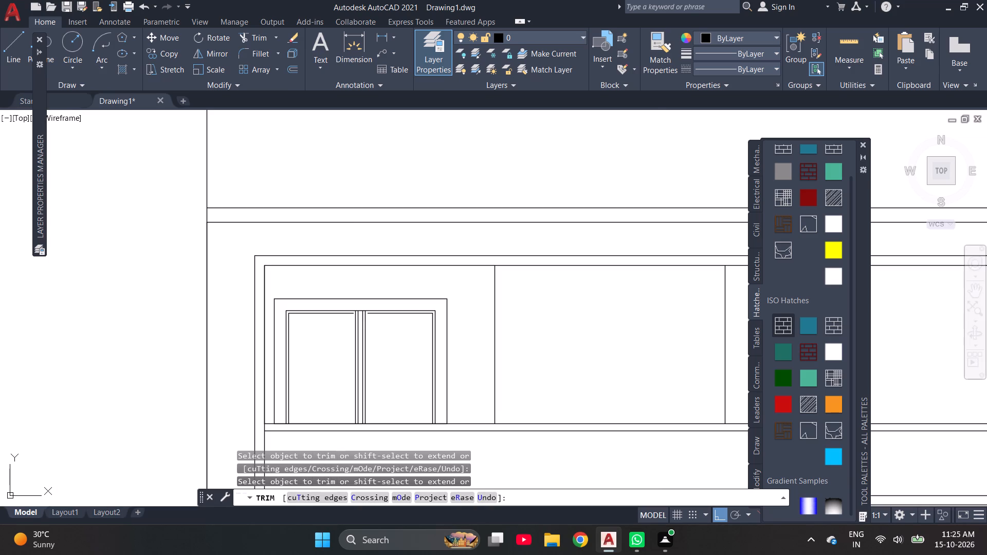
pyautogui.scroll(3, 367, 418)
pyautogui.scroll(-2, 338, 254)
pyautogui.scroll(4, 325, 152)
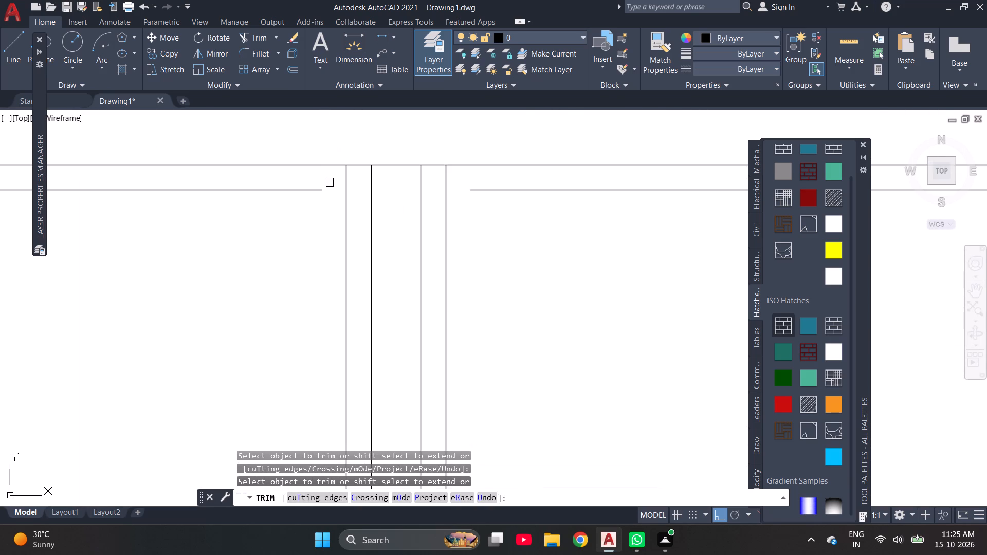
pyautogui.press('Escape')
pyautogui.press('Escape')
# Extend the inset top lines of both panels to the nearest mullion lines.
pyautogui.write('EX')
pyautogui.press('Return')
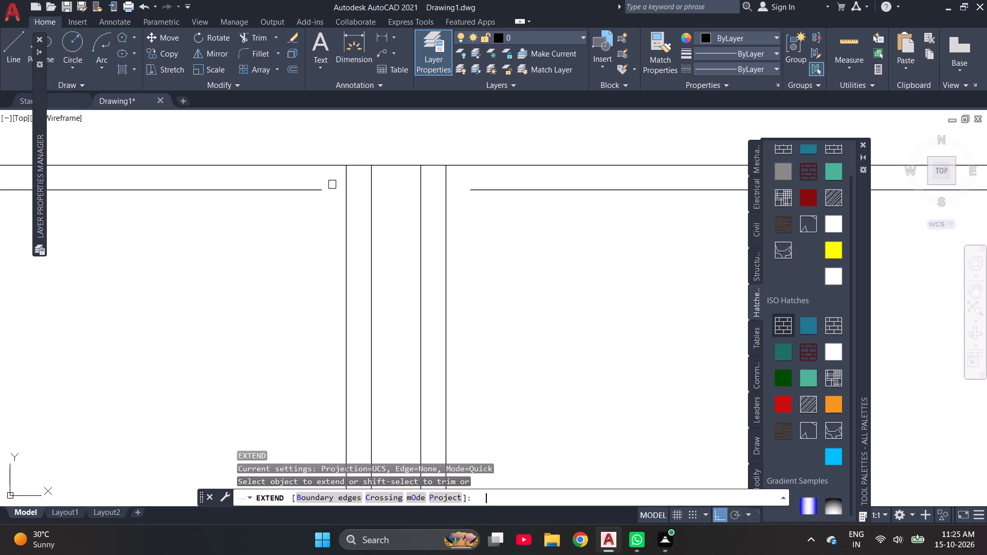
pyautogui.click(287, 192)
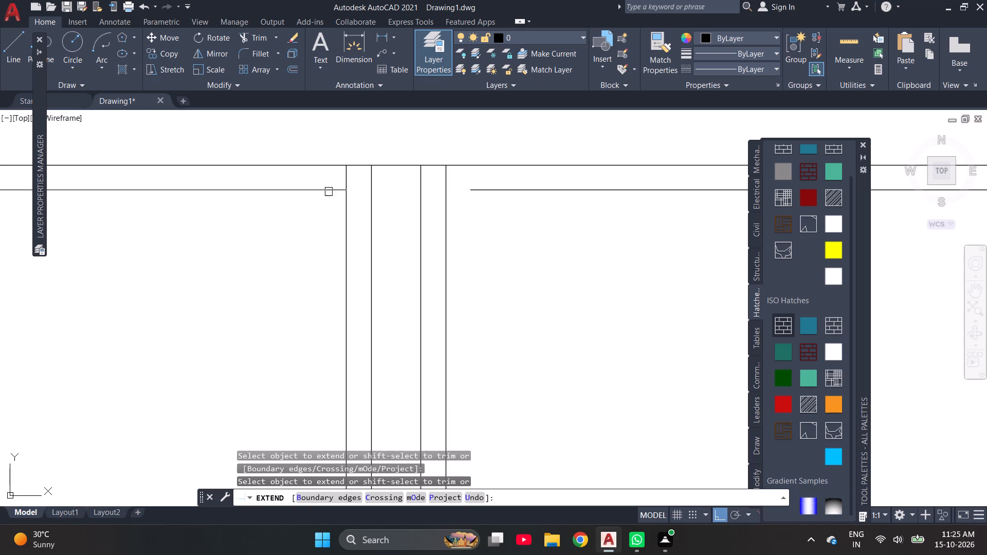
pyautogui.click(495, 194)
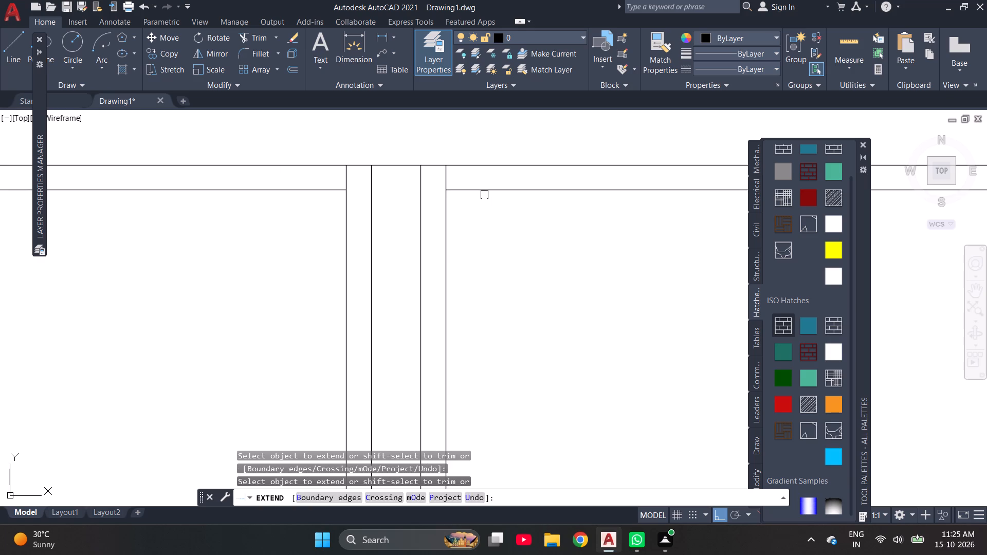
pyautogui.press('Escape')
pyautogui.press('Escape')
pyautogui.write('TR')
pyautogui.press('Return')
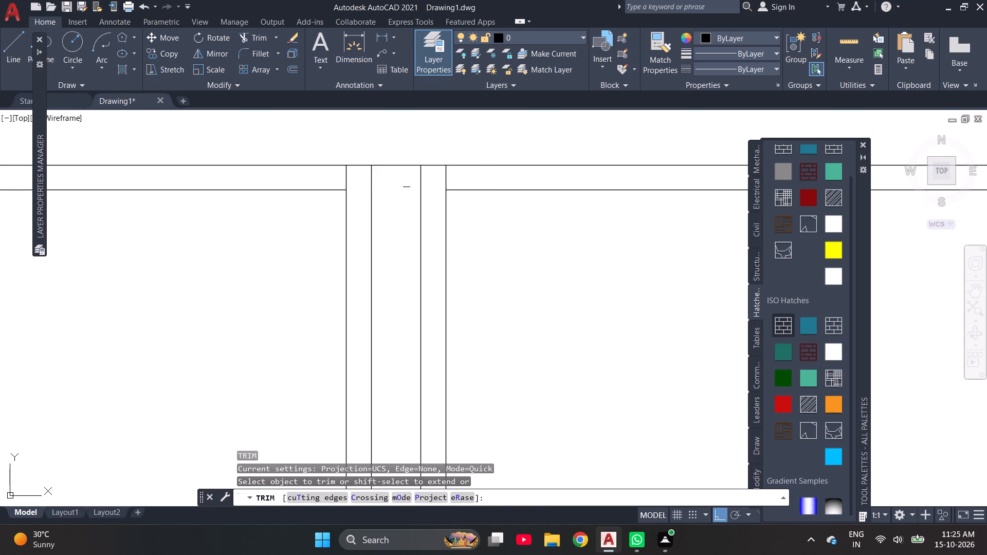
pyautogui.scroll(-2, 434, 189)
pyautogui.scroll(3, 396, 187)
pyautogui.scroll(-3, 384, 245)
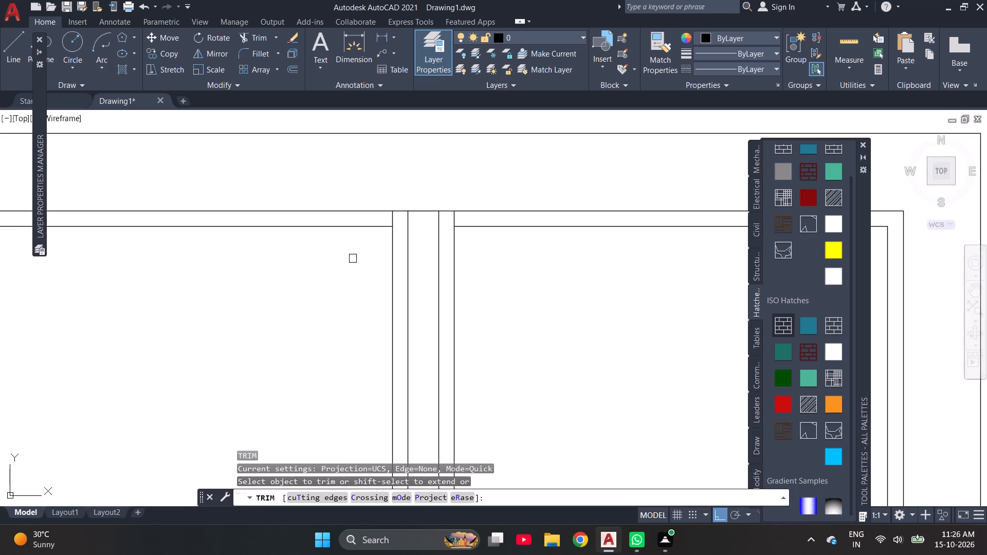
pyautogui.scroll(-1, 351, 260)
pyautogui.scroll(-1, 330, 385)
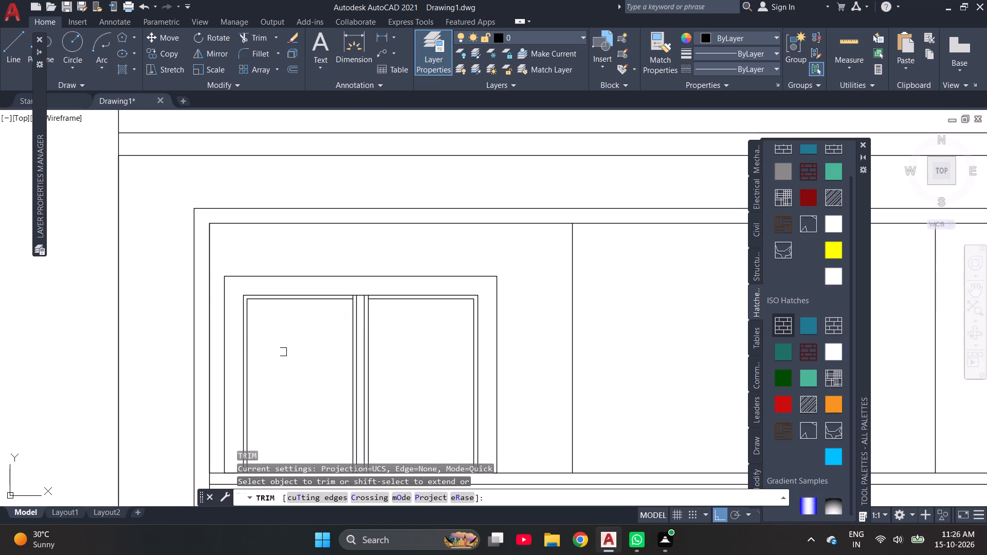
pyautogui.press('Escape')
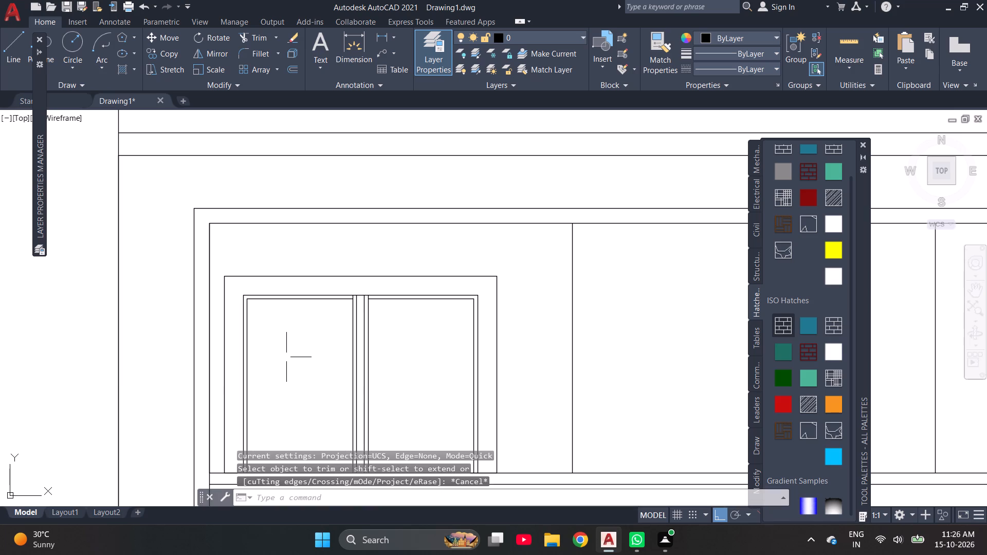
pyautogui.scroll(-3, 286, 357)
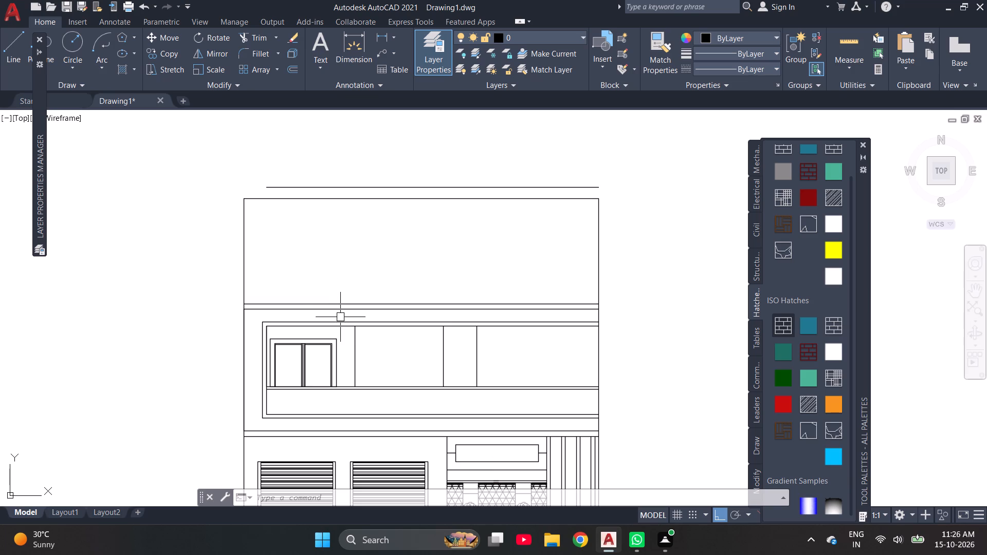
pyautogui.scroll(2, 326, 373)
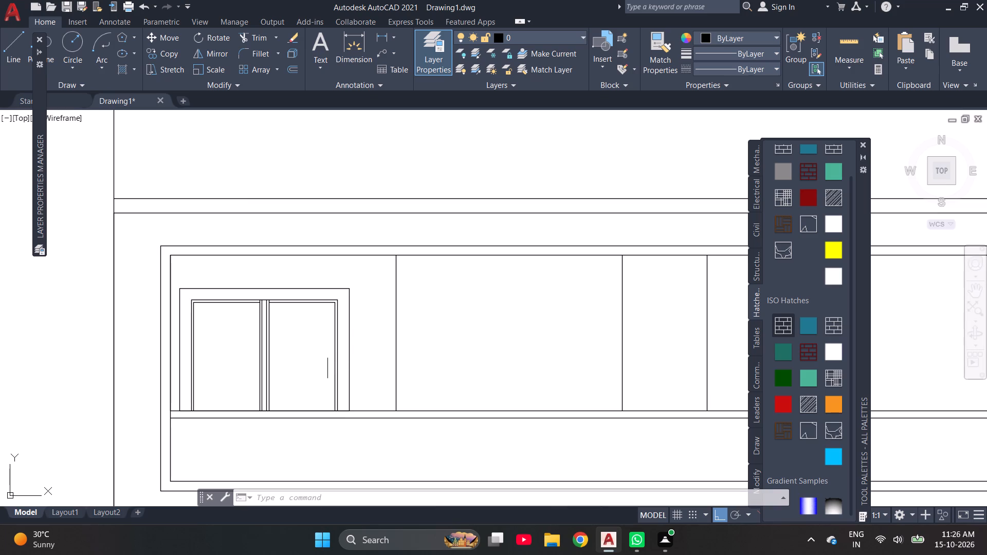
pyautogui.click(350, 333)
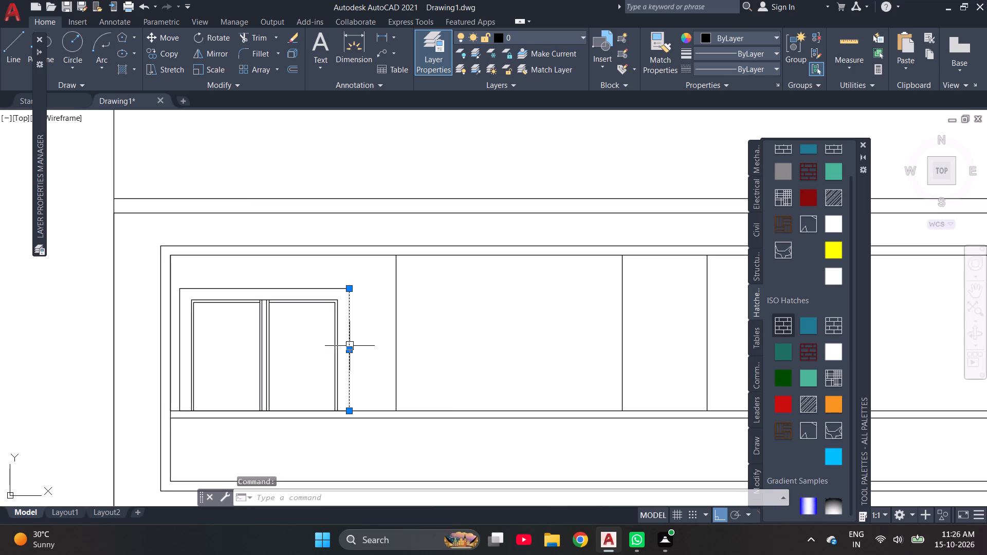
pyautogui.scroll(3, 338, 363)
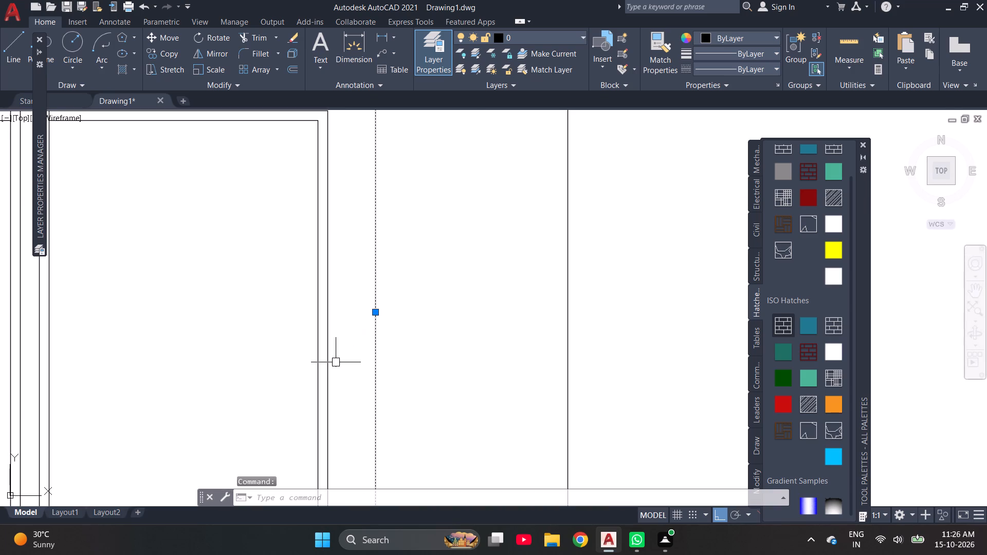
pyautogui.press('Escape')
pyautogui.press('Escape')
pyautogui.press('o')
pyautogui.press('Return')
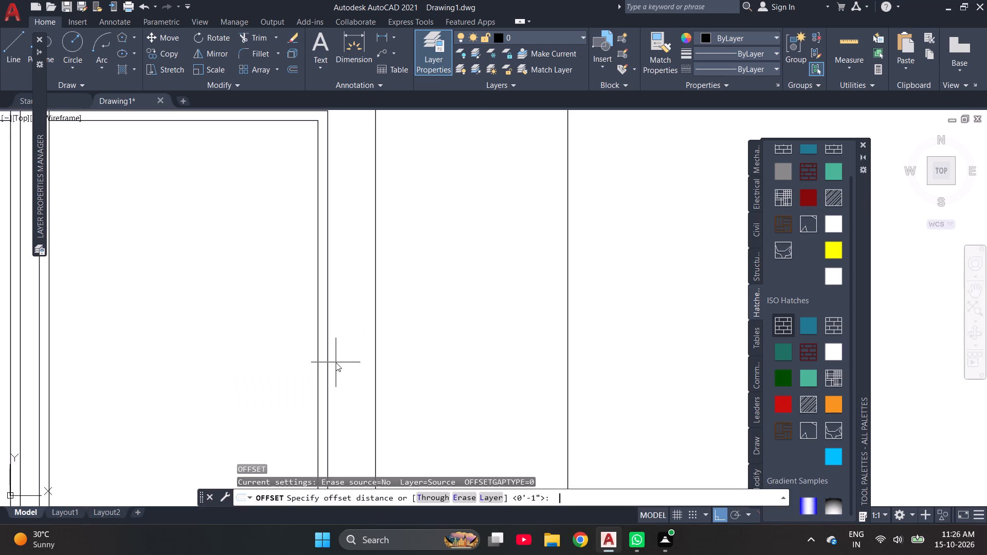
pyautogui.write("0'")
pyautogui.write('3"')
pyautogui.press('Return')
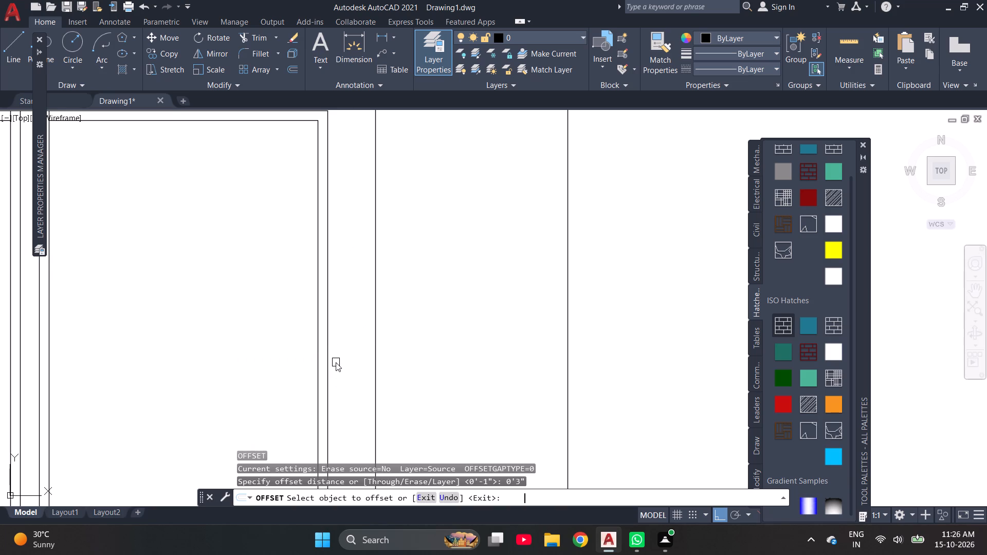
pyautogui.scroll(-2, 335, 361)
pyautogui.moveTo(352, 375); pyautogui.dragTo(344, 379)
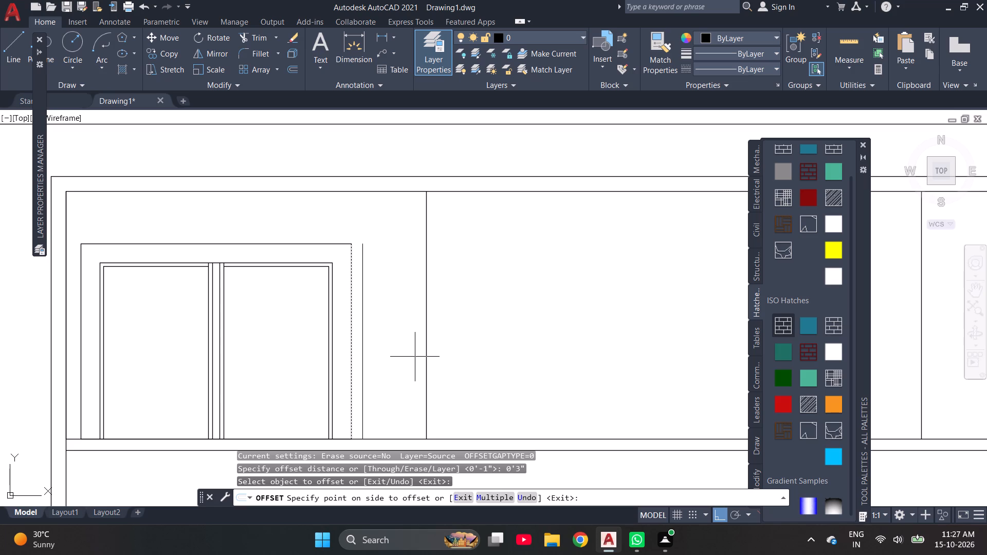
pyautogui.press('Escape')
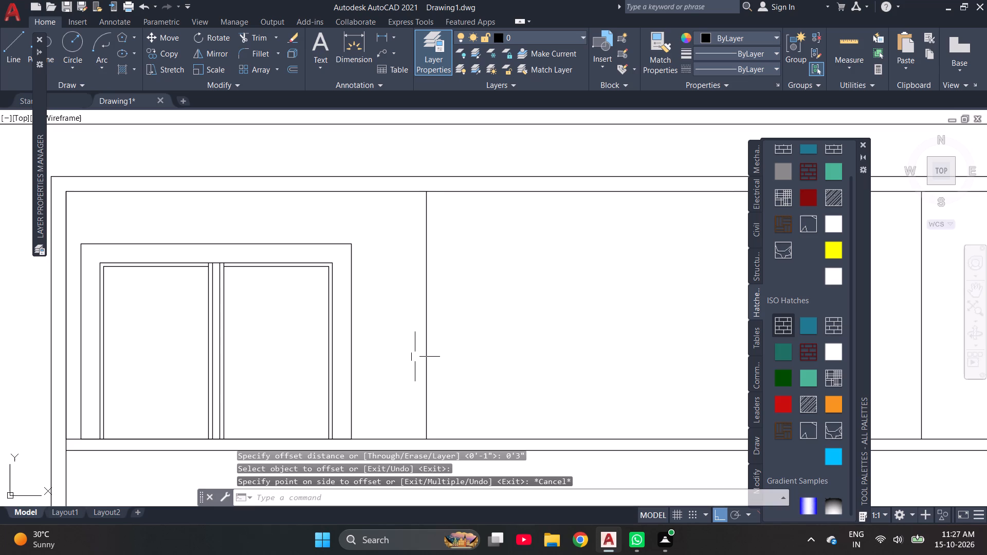
# Measure the middle storey's first bay width from its dividing line to the inner frame line with a linear dimension.
pyautogui.write('DIML')
pyautogui.press('Return')
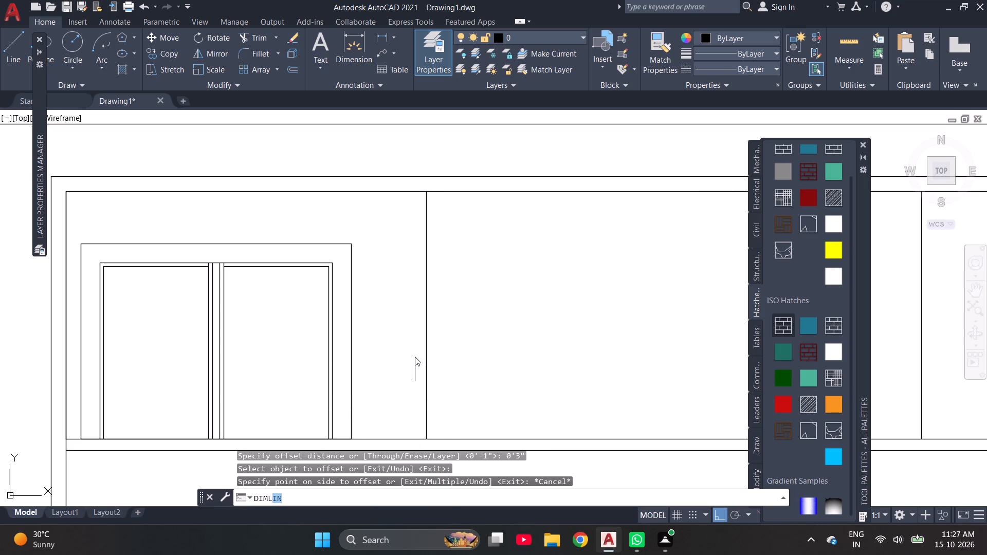
pyautogui.scroll(3, 427, 216)
pyautogui.click(419, 216)
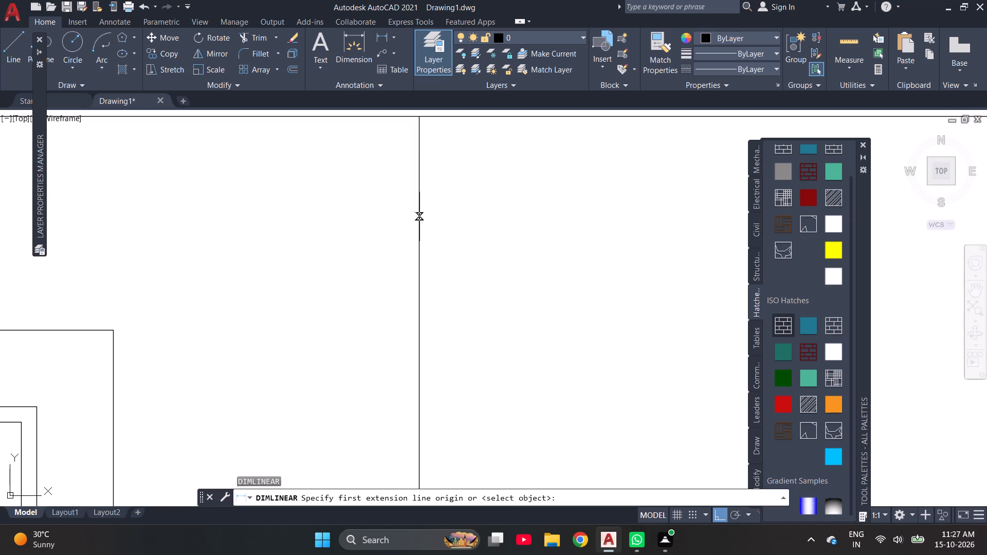
pyautogui.scroll(-5, 438, 246)
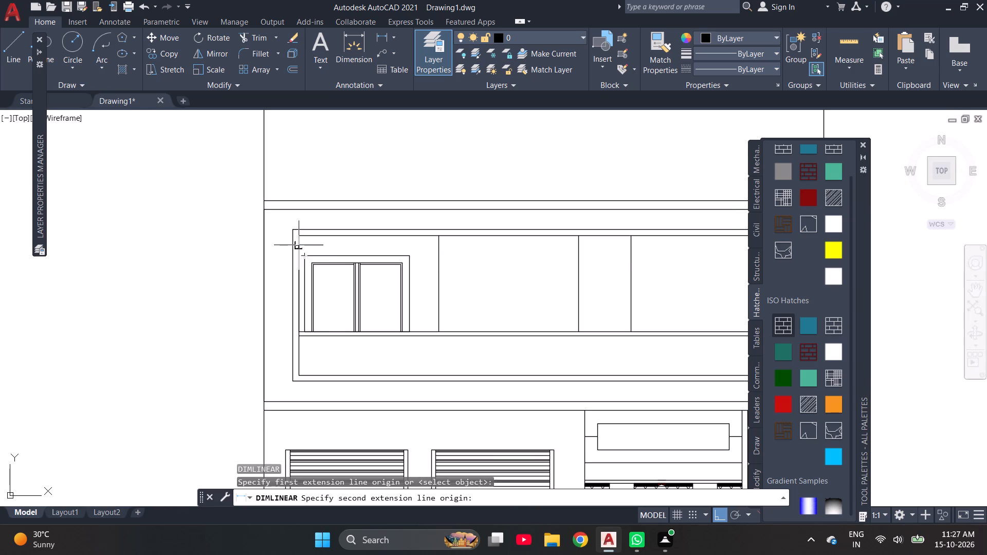
pyautogui.click(300, 248)
pyautogui.press('Escape')
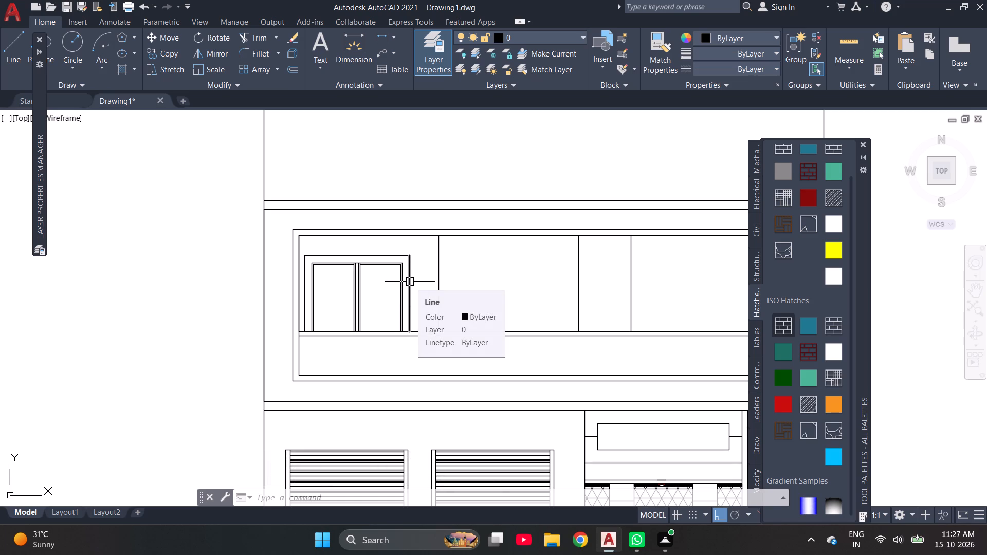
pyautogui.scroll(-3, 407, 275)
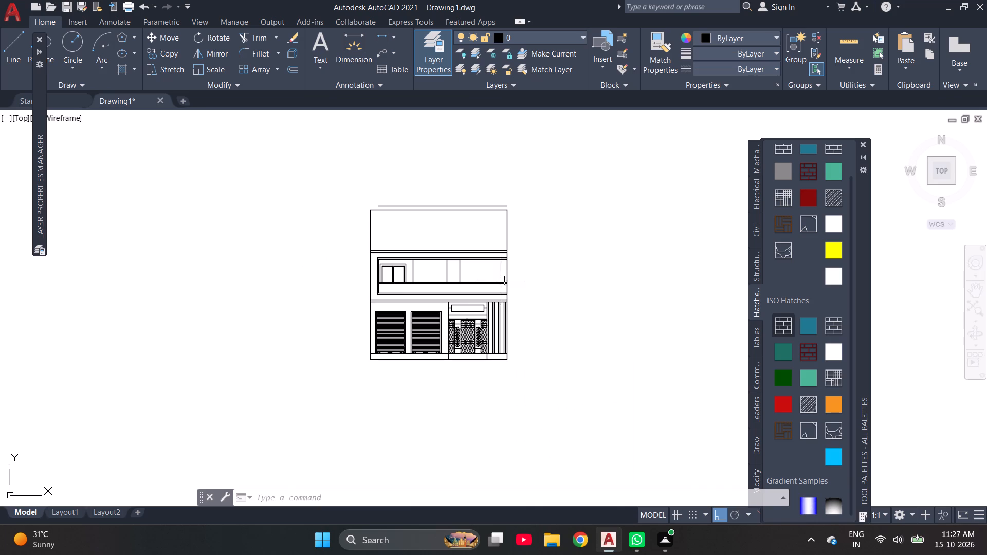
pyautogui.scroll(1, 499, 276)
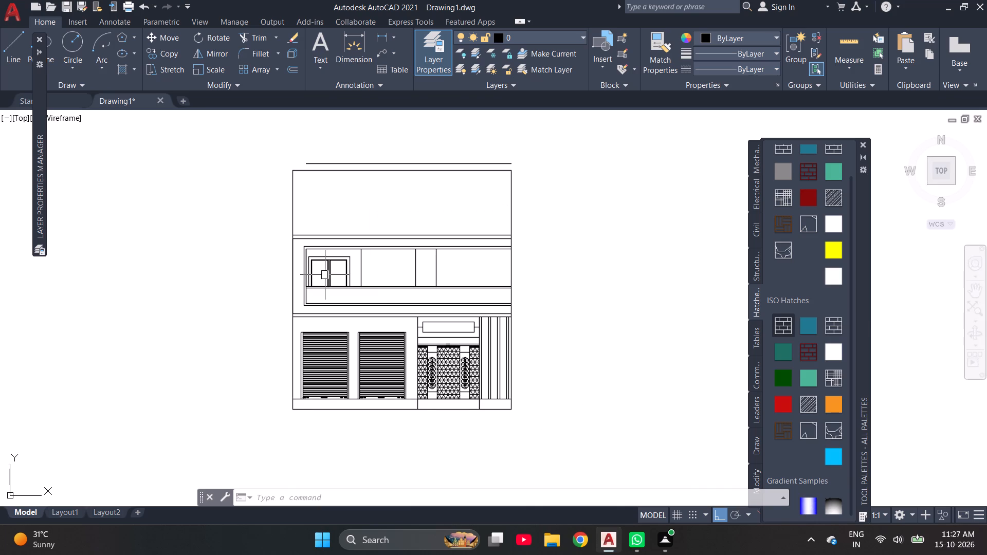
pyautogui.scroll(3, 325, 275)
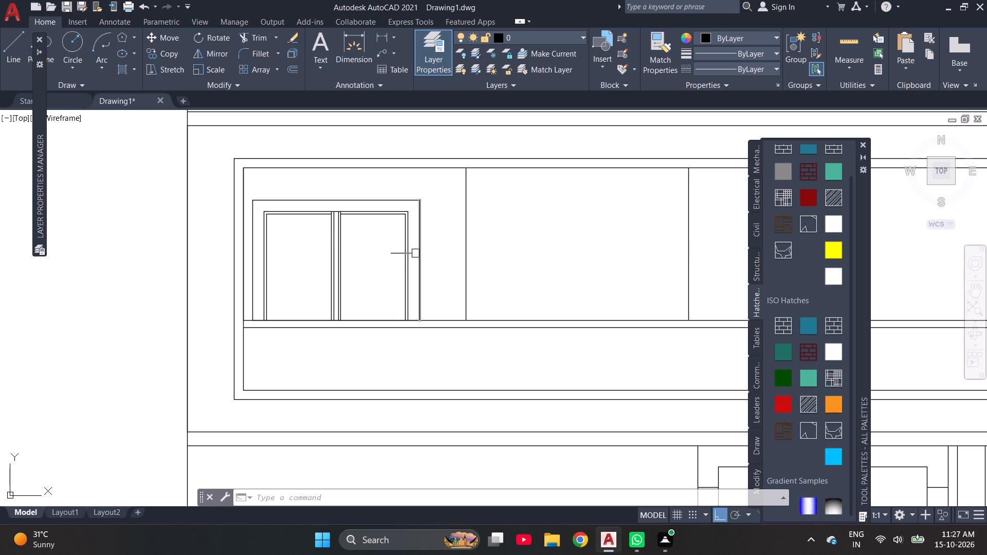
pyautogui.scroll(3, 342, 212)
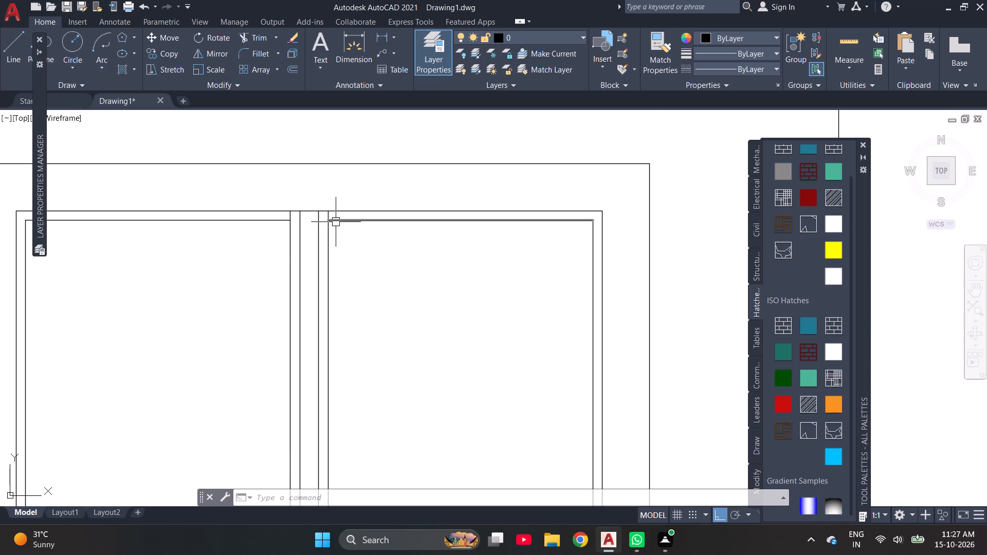
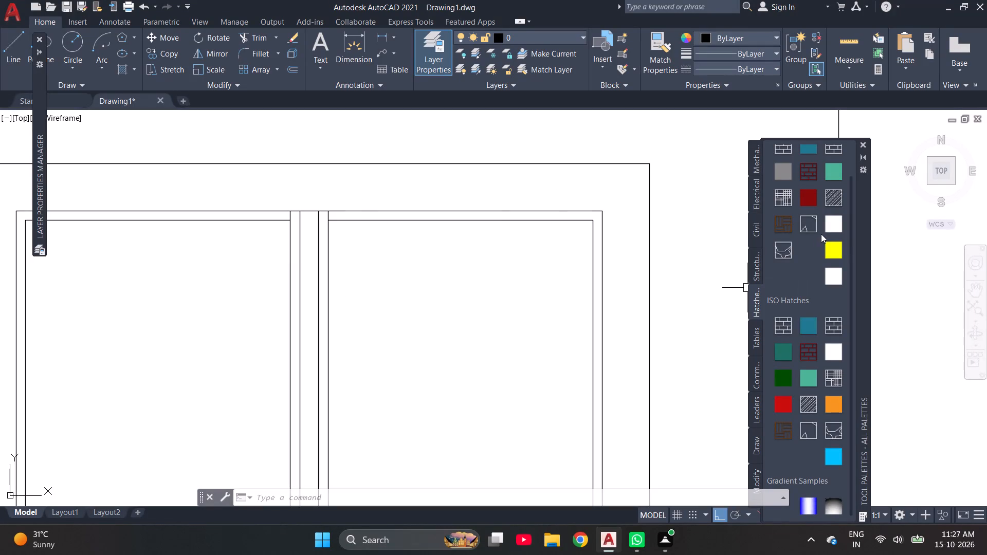
# Fill the narrow frame strips and both mullion-side strips of the two-panel opening with the Solid hatch.
pyautogui.moveTo(831, 226); pyautogui.dragTo(492, 213)
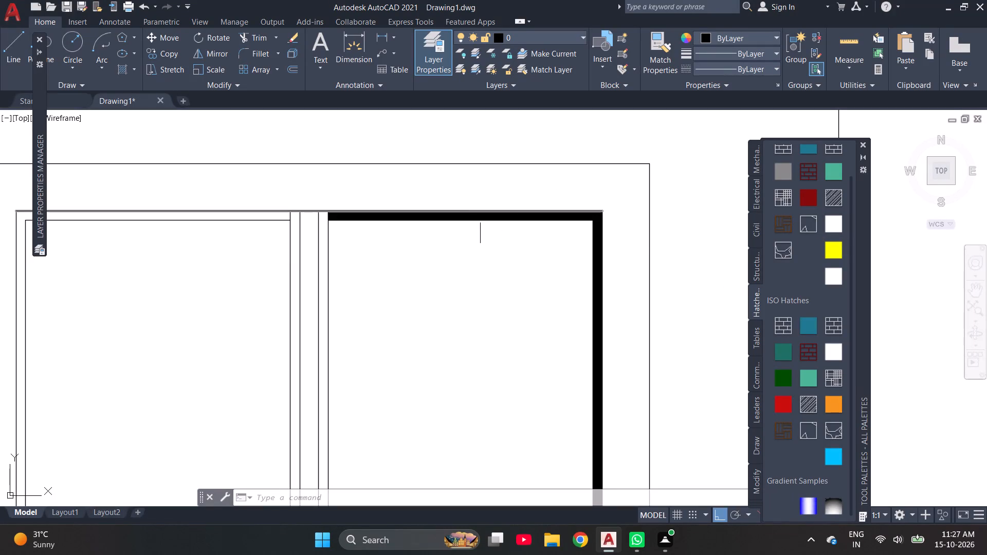
pyautogui.scroll(-2, 473, 247)
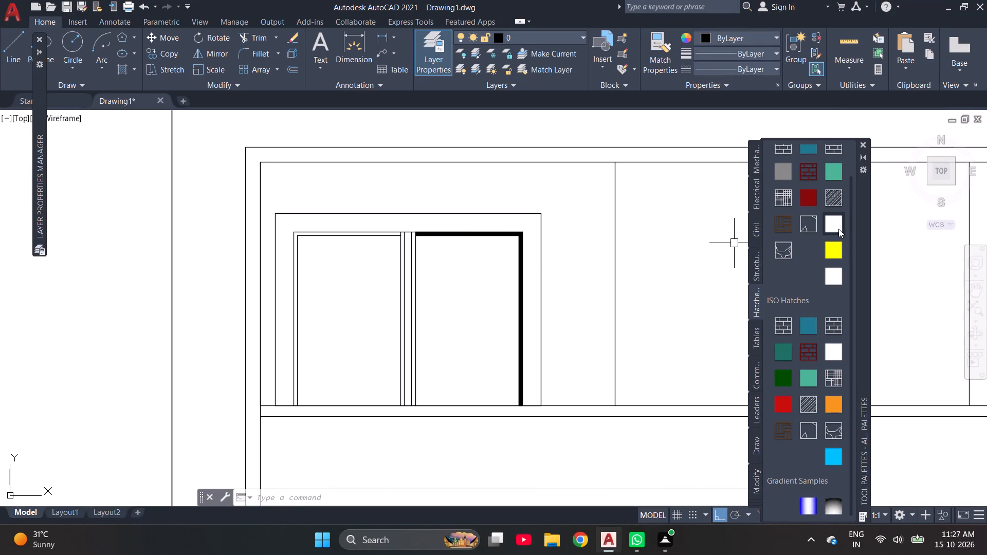
pyautogui.moveTo(833, 220); pyautogui.dragTo(413, 323)
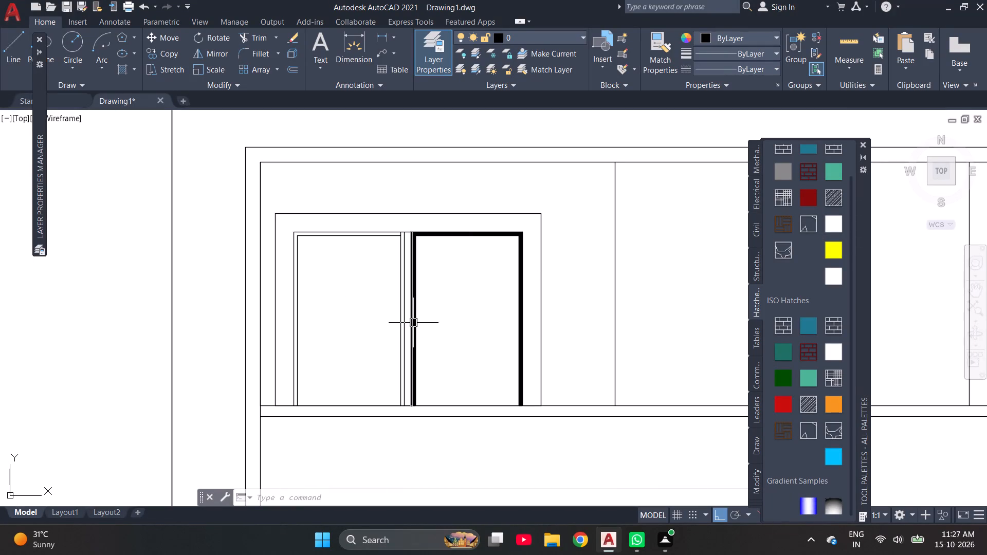
pyautogui.scroll(1, 335, 330)
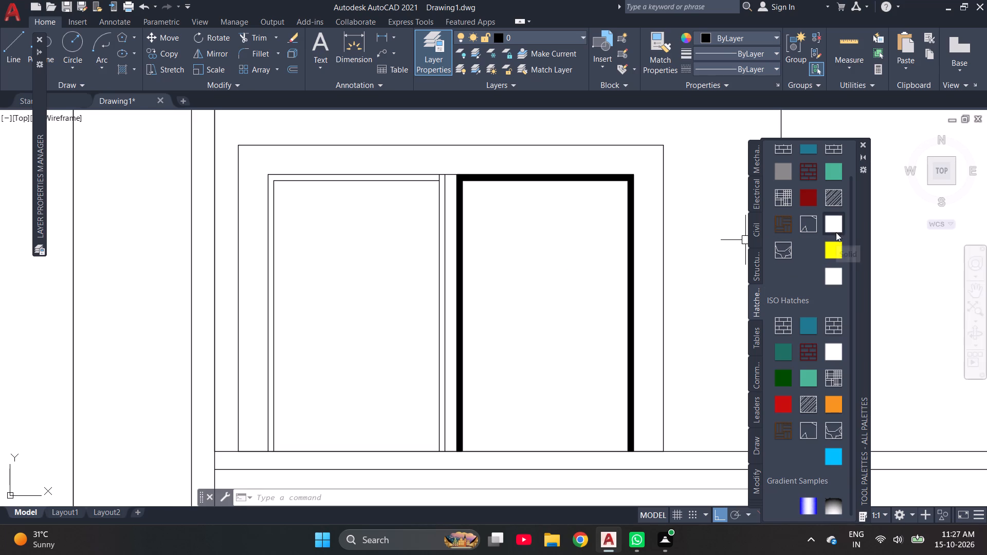
pyautogui.moveTo(835, 227); pyautogui.dragTo(438, 206)
pyautogui.hotkey('ctrl', 'z')
pyautogui.moveTo(836, 219); pyautogui.dragTo(308, 203)
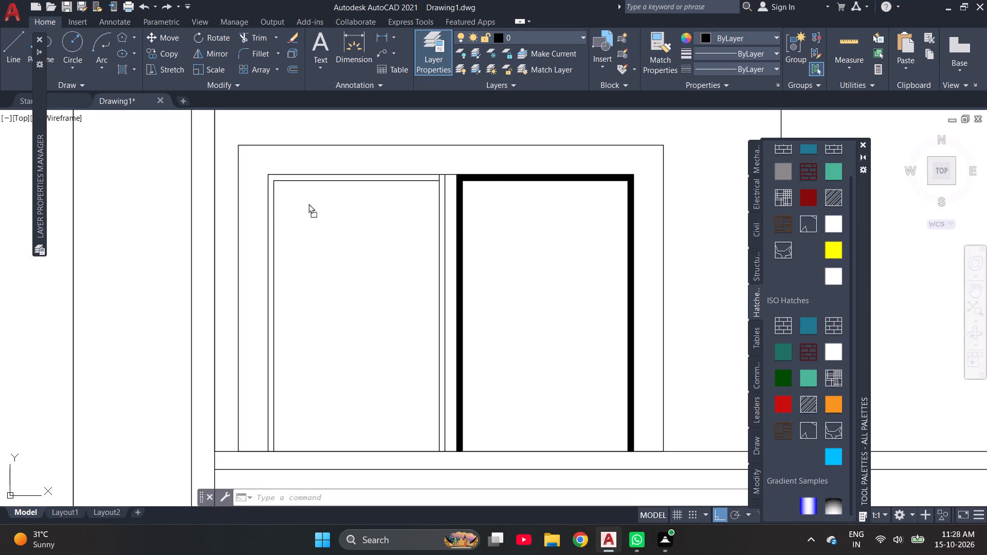
pyautogui.moveTo(308, 203); pyautogui.dragTo(270, 211)
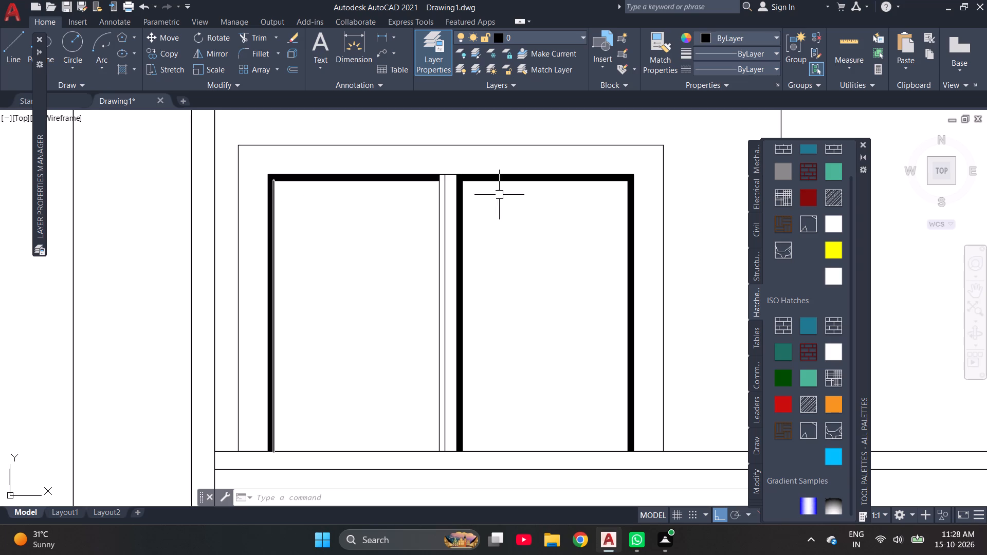
pyautogui.moveTo(831, 220); pyautogui.dragTo(438, 267)
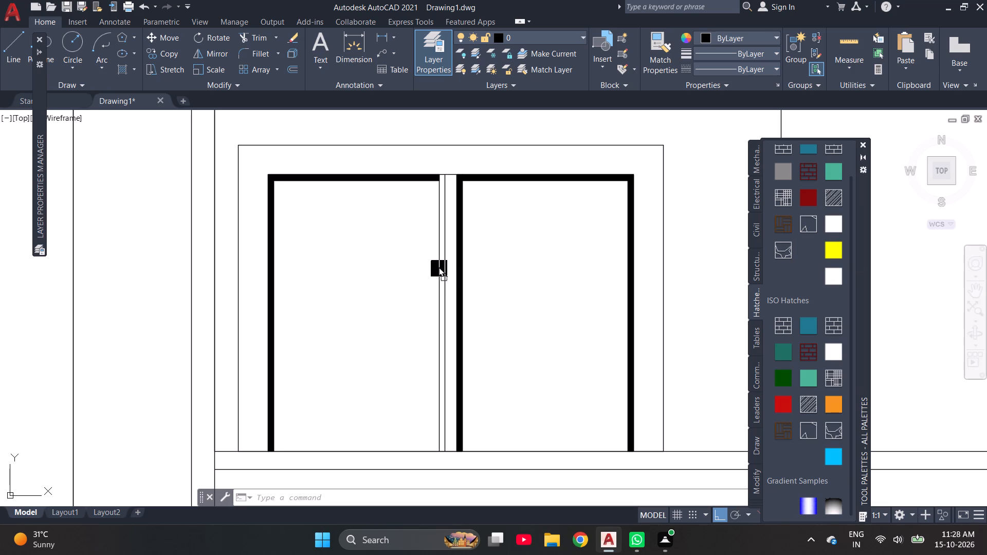
pyautogui.moveTo(438, 267); pyautogui.dragTo(442, 265)
# Change the colour of all four solid hatches in the two-panel opening's frame to index color 254.
pyautogui.scroll(-2, 460, 265)
pyautogui.scroll(-1, 291, 277)
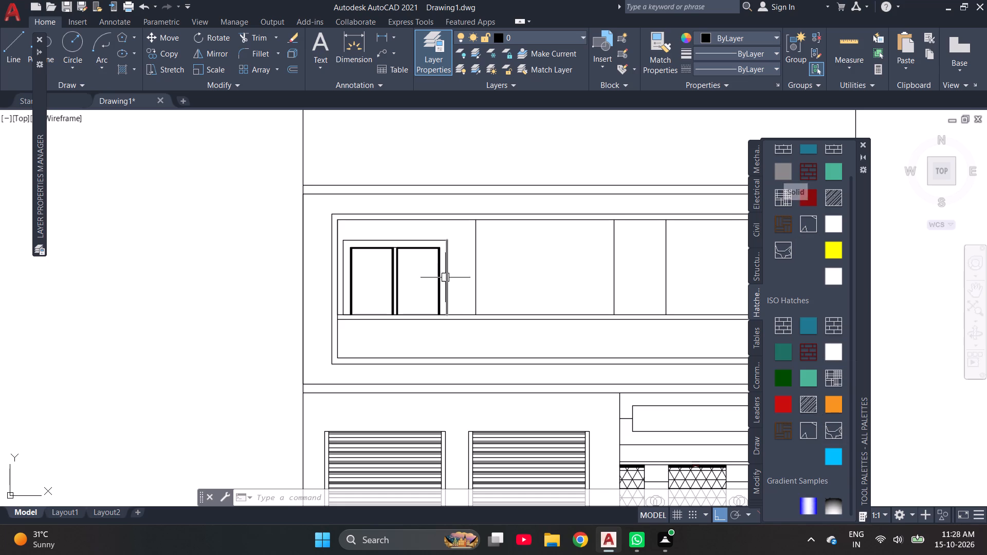
pyautogui.scroll(6, 442, 281)
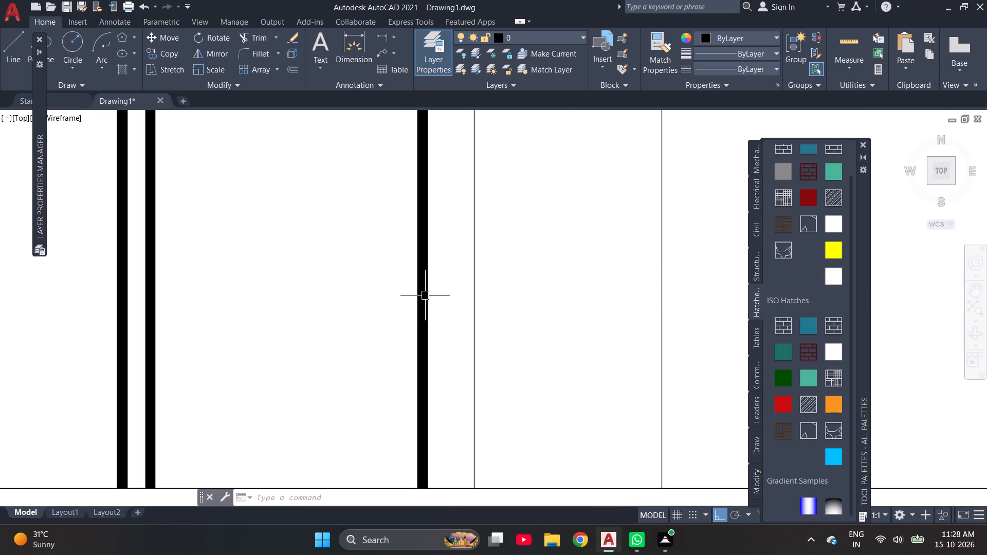
pyautogui.click(418, 303)
pyautogui.scroll(-4, 418, 303)
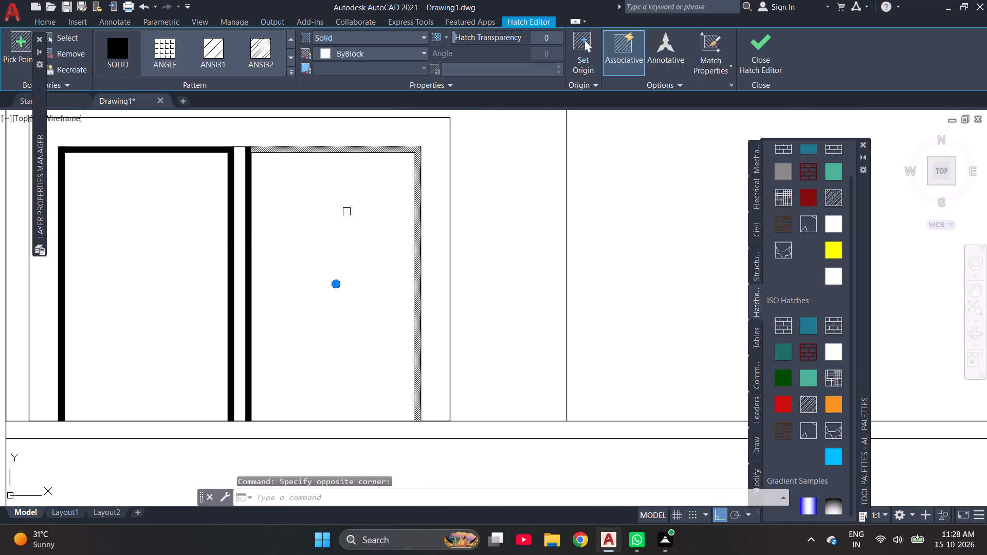
pyautogui.scroll(3, 248, 257)
pyautogui.click(247, 257)
pyautogui.scroll(-2, 260, 254)
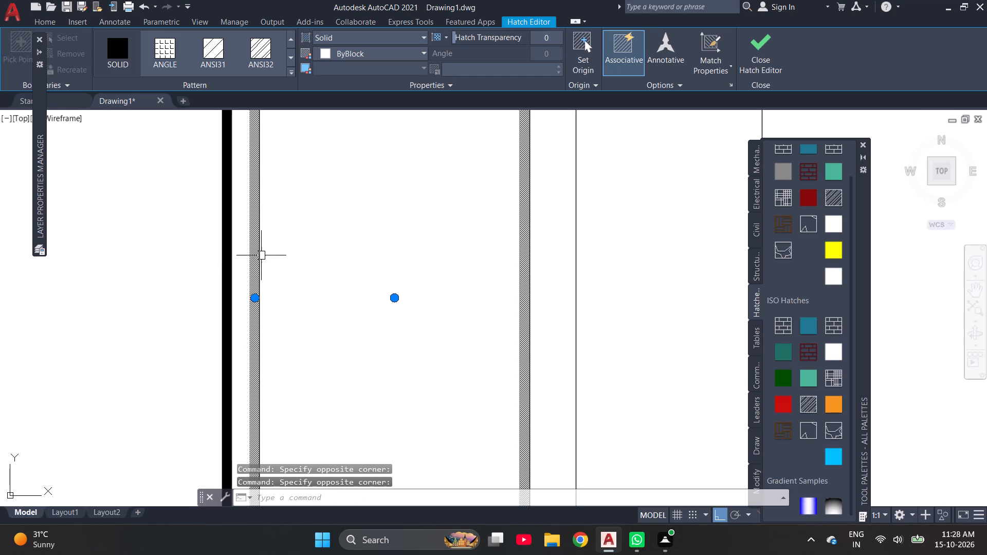
pyautogui.scroll(3, 231, 286)
pyautogui.click(221, 287)
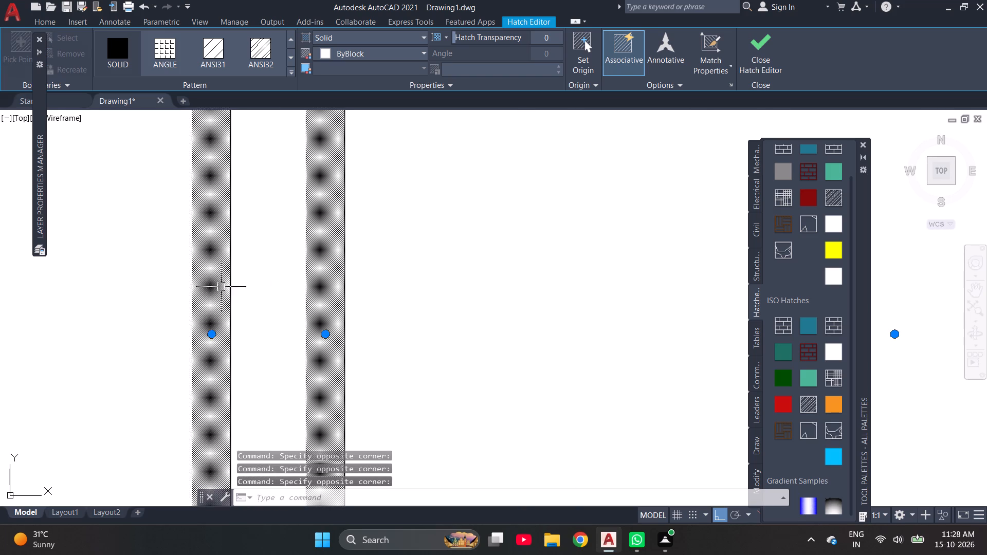
pyautogui.scroll(-5, 264, 278)
pyautogui.scroll(4, 161, 283)
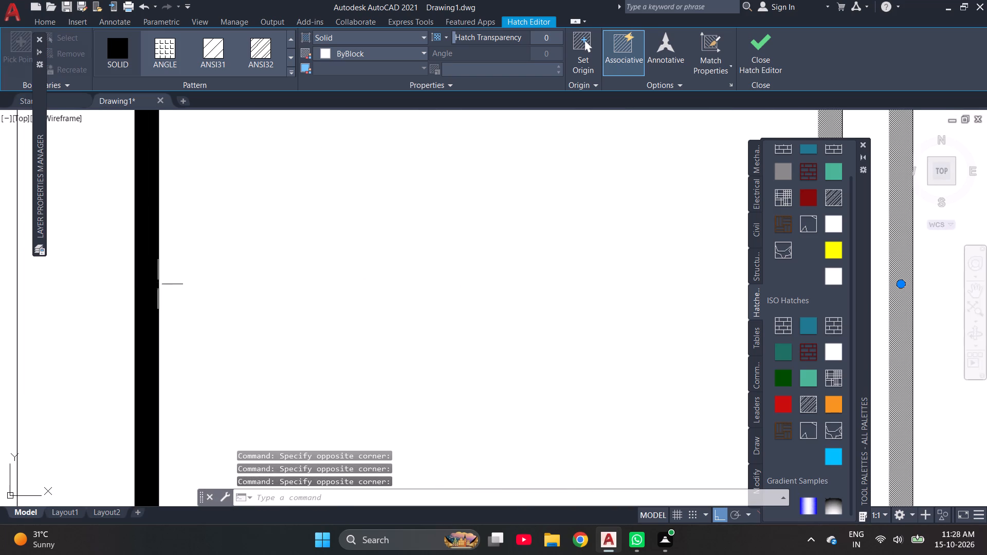
pyautogui.click(151, 291)
pyautogui.scroll(-3, 234, 273)
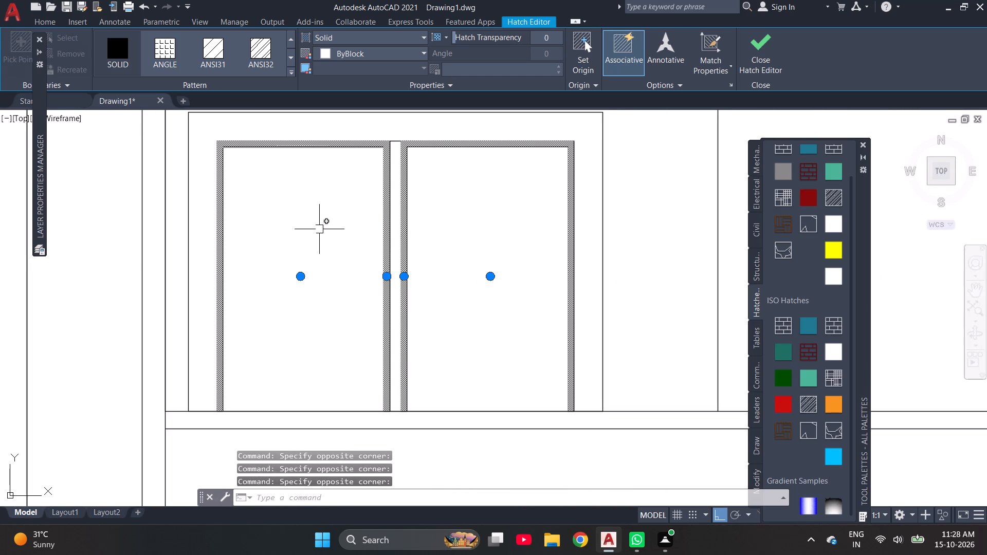
pyautogui.rightClick(387, 254)
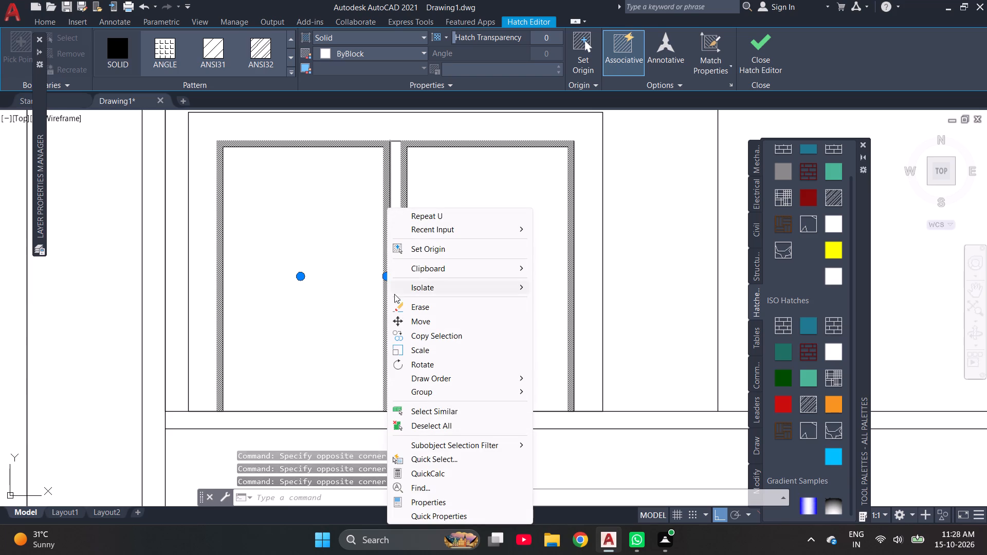
pyautogui.click(417, 505)
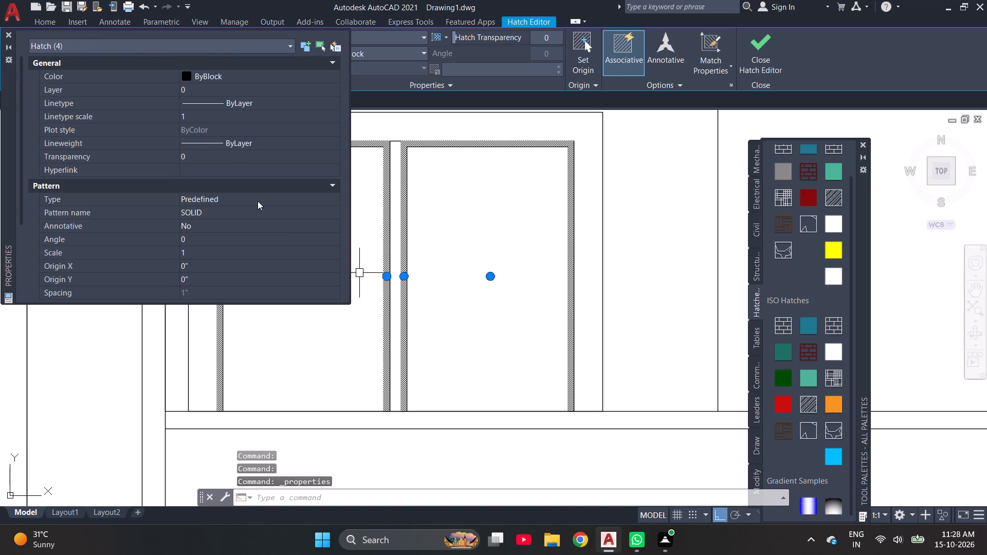
pyautogui.click(227, 75)
pyautogui.click(241, 83)
pyautogui.doubleClick(250, 75)
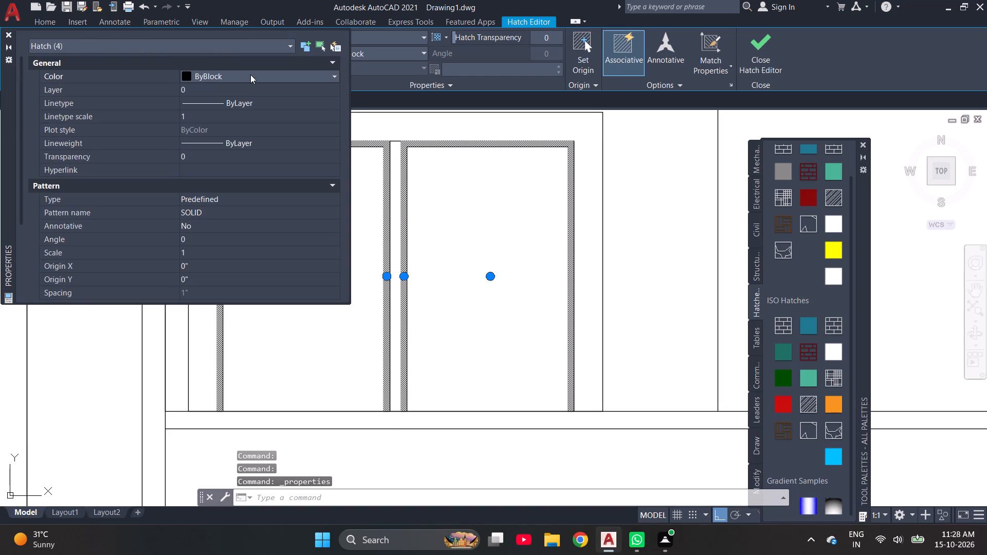
pyautogui.scroll(6, 223, 121)
pyautogui.scroll(-1, 223, 121)
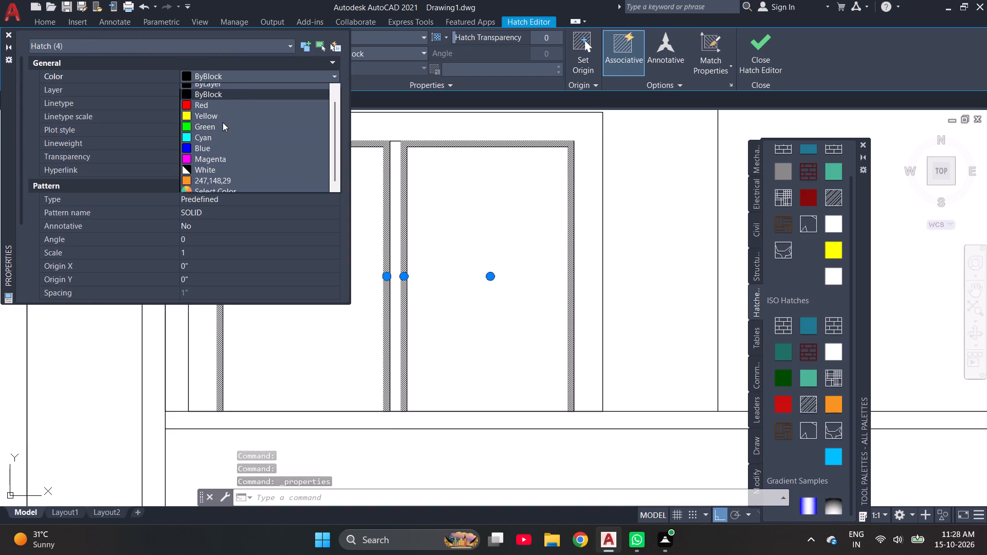
pyautogui.scroll(-2, 223, 122)
pyautogui.click(211, 184)
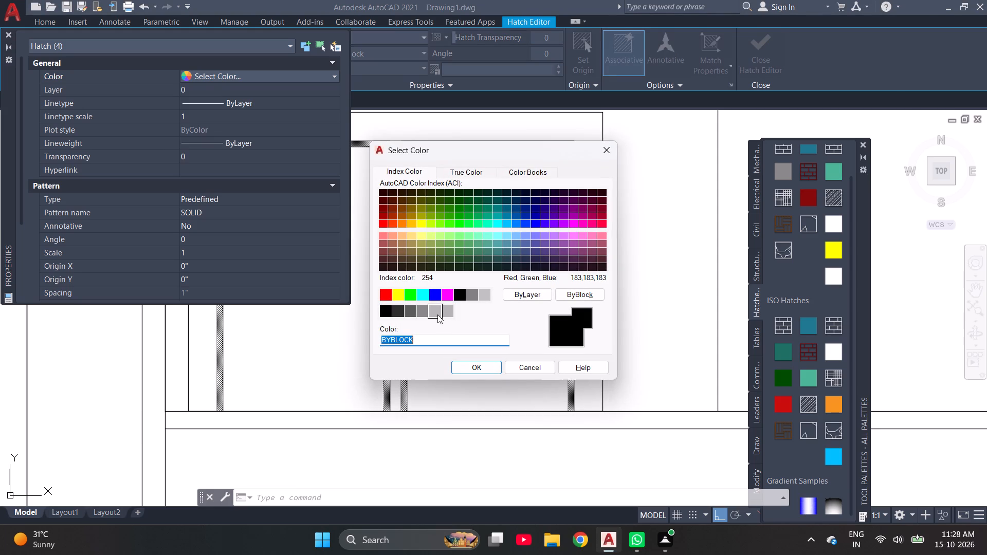
pyautogui.click(437, 314)
pyautogui.click(465, 364)
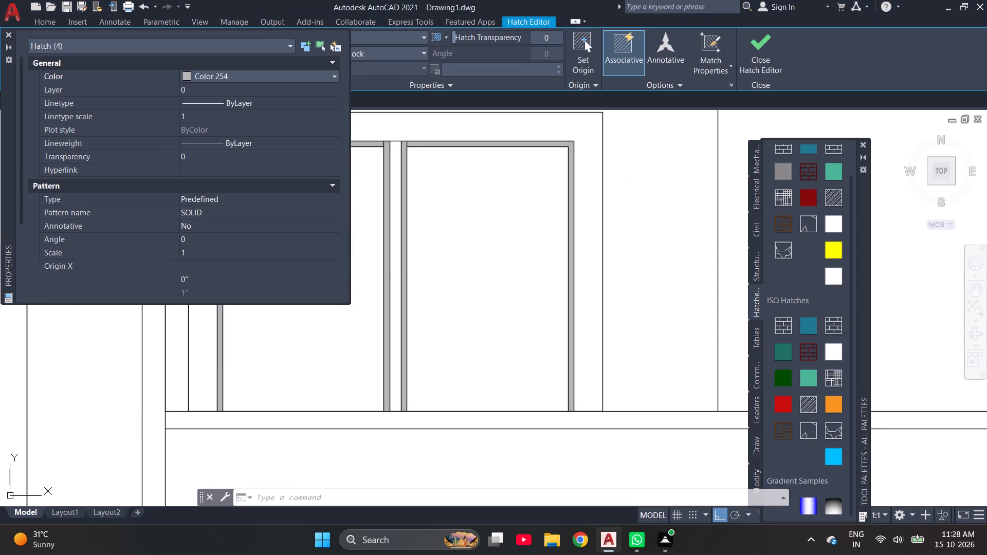
pyautogui.press('Escape')
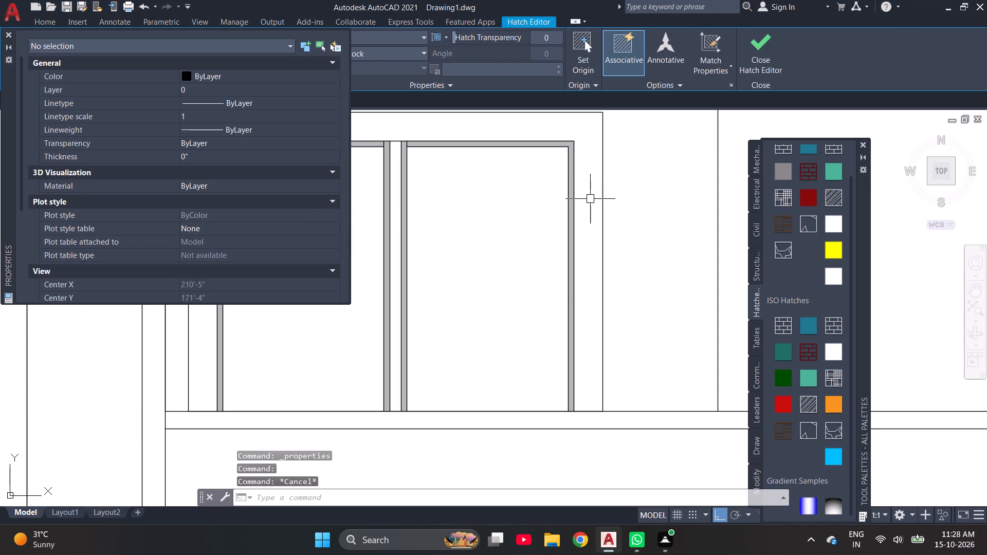
pyautogui.click(10, 38)
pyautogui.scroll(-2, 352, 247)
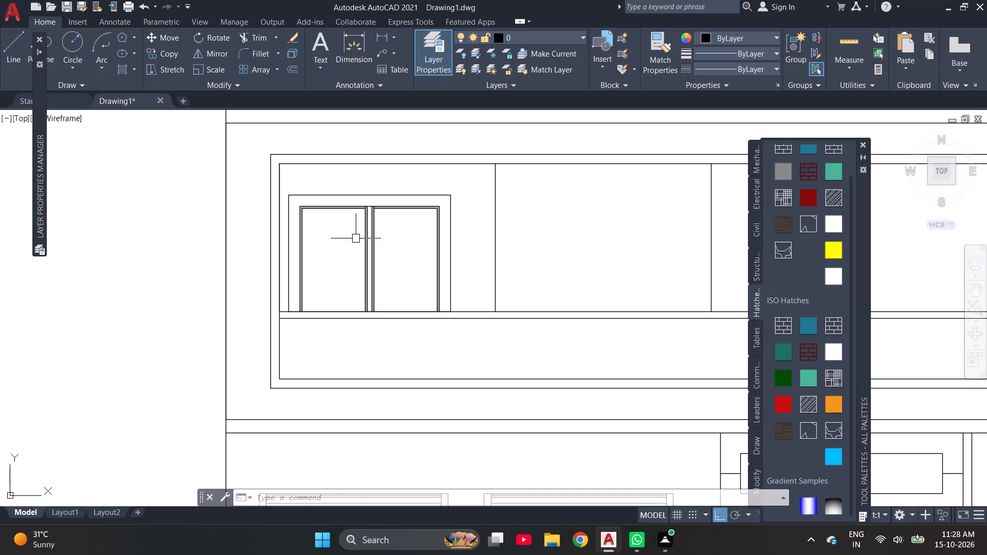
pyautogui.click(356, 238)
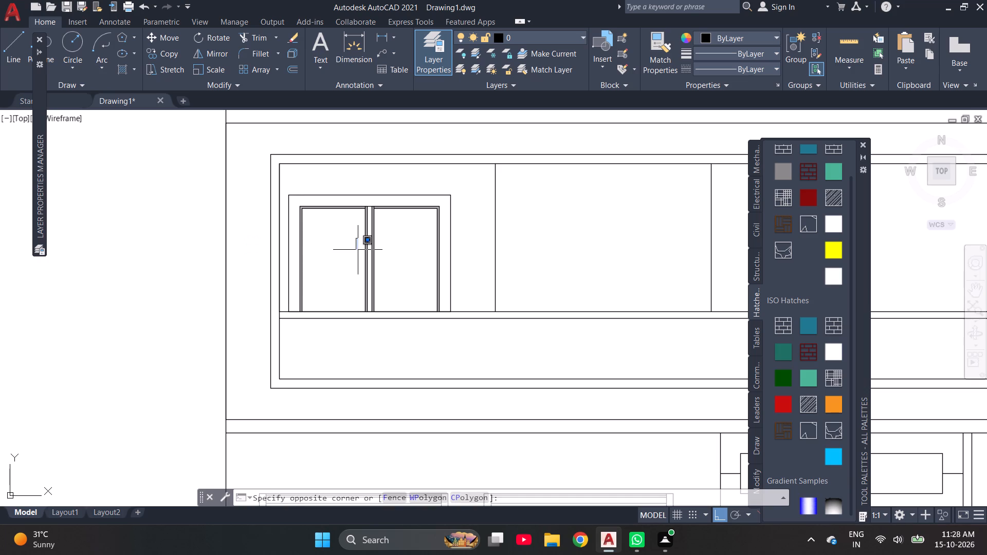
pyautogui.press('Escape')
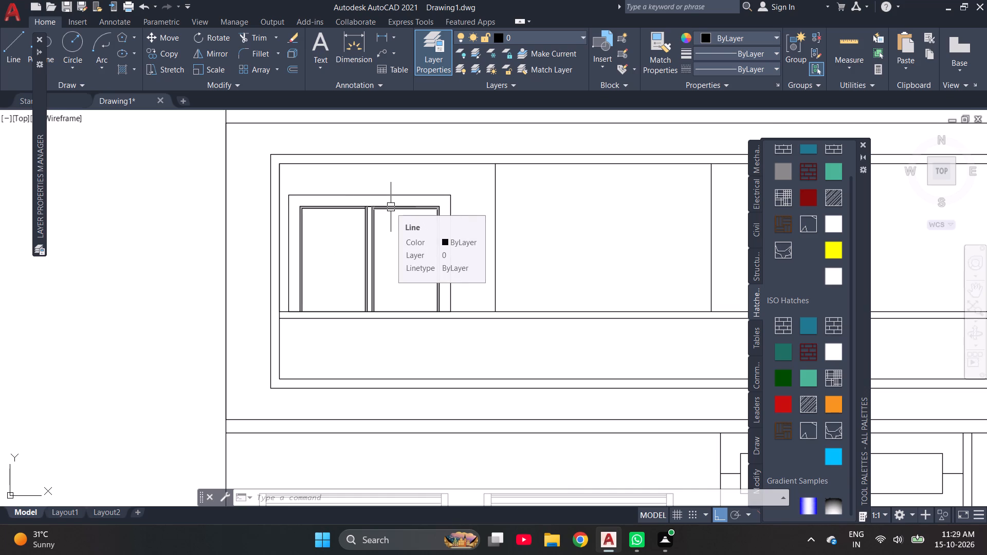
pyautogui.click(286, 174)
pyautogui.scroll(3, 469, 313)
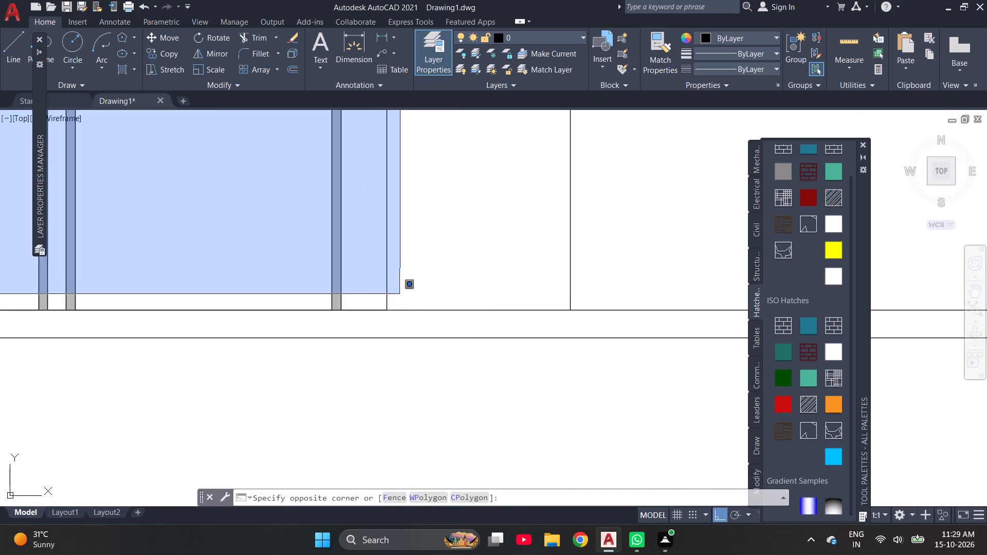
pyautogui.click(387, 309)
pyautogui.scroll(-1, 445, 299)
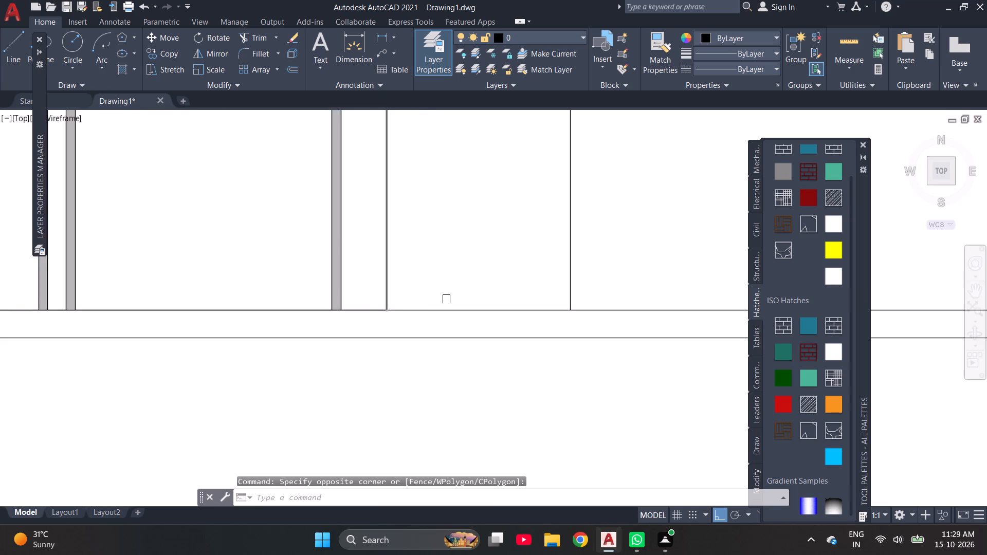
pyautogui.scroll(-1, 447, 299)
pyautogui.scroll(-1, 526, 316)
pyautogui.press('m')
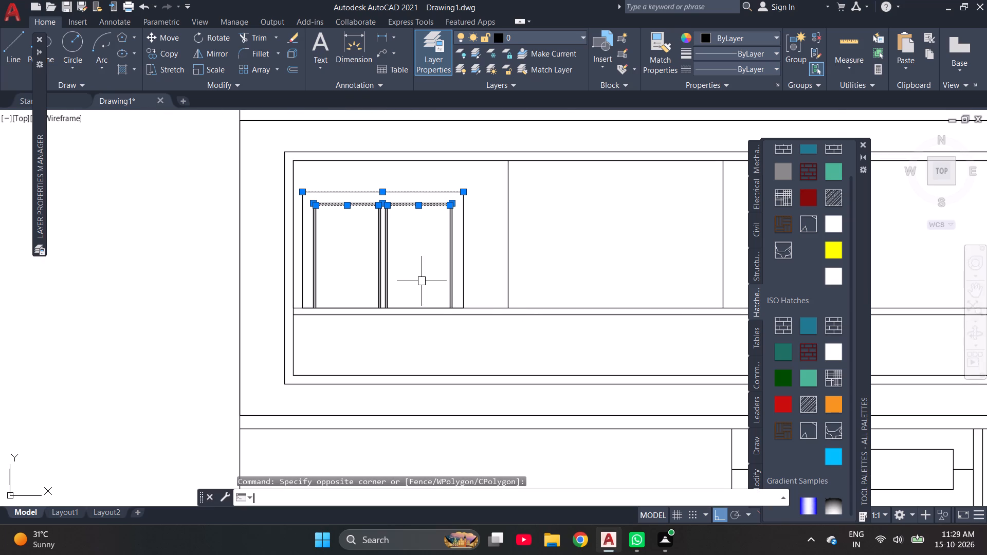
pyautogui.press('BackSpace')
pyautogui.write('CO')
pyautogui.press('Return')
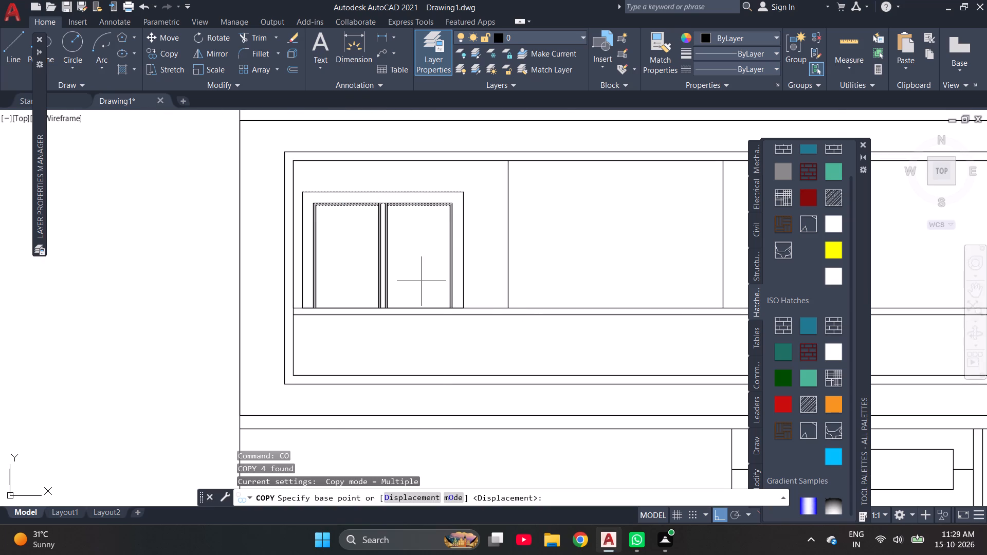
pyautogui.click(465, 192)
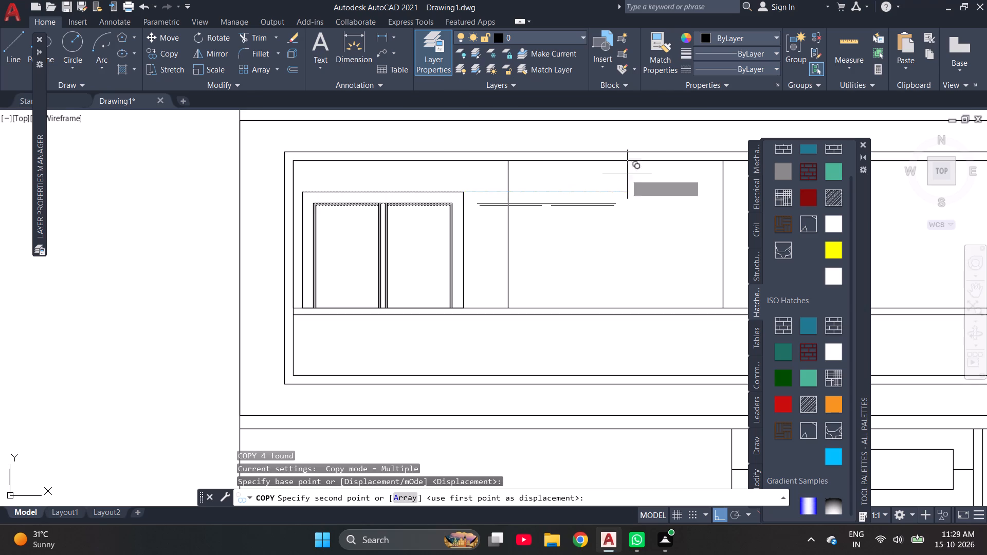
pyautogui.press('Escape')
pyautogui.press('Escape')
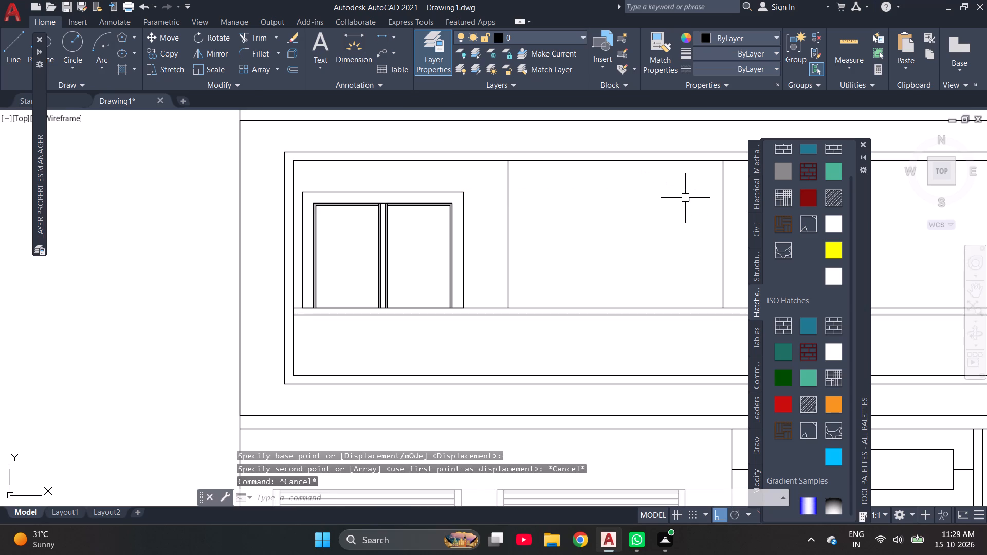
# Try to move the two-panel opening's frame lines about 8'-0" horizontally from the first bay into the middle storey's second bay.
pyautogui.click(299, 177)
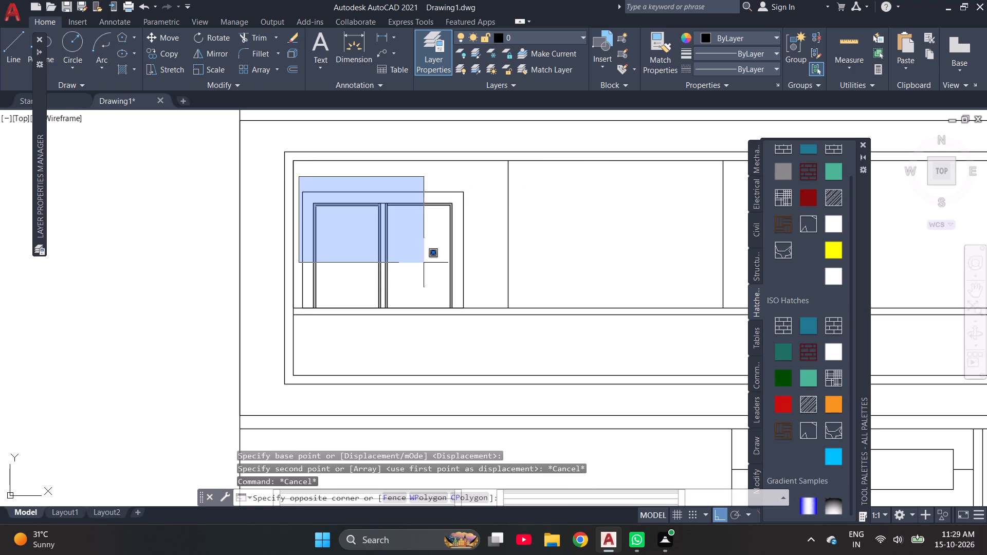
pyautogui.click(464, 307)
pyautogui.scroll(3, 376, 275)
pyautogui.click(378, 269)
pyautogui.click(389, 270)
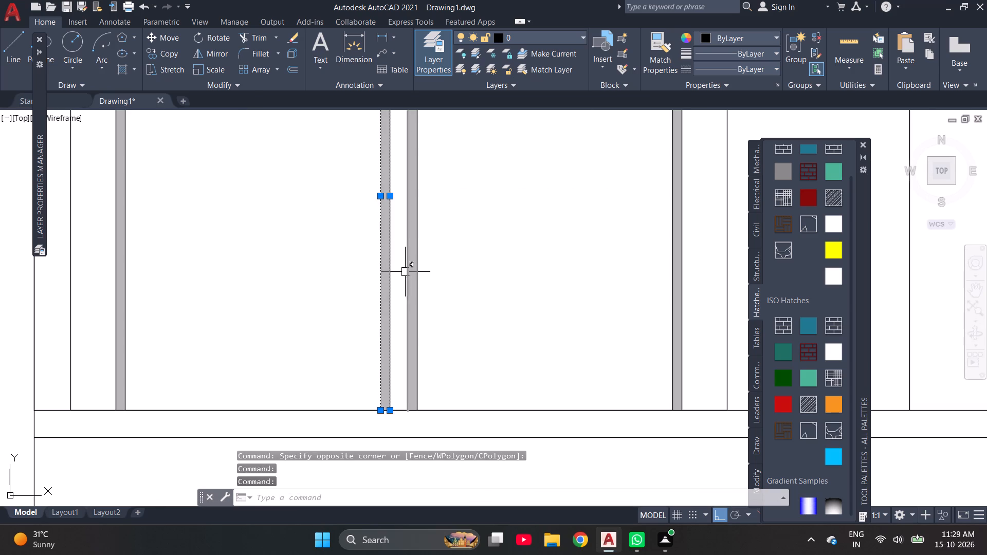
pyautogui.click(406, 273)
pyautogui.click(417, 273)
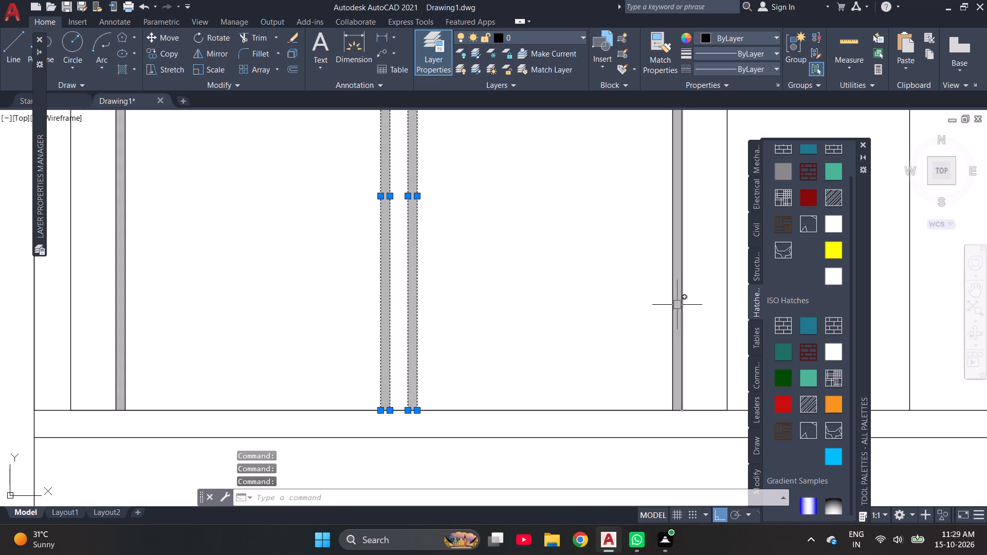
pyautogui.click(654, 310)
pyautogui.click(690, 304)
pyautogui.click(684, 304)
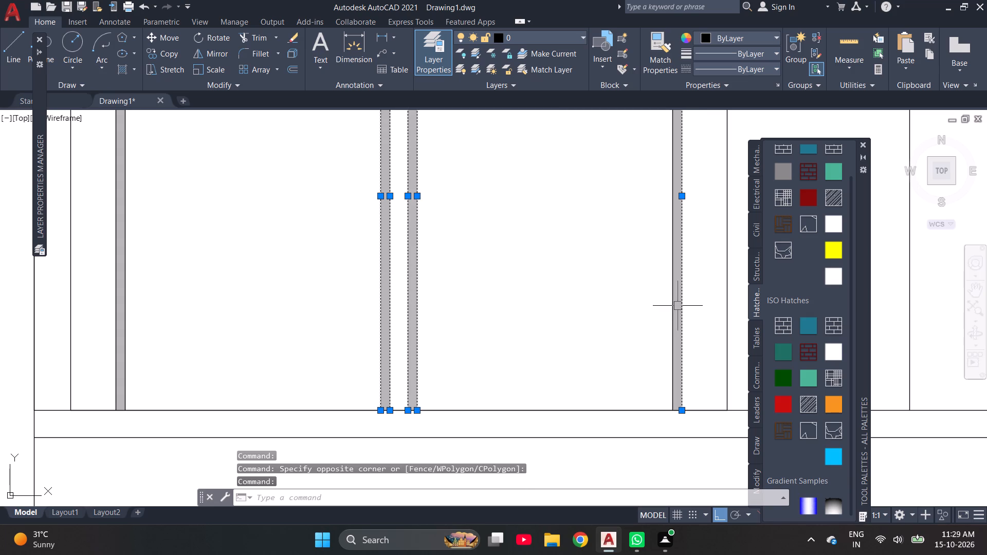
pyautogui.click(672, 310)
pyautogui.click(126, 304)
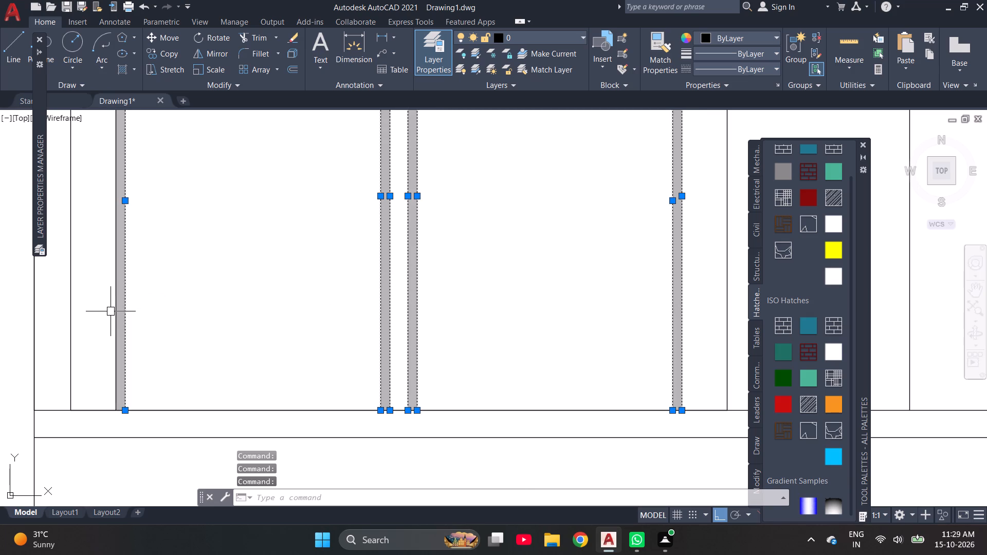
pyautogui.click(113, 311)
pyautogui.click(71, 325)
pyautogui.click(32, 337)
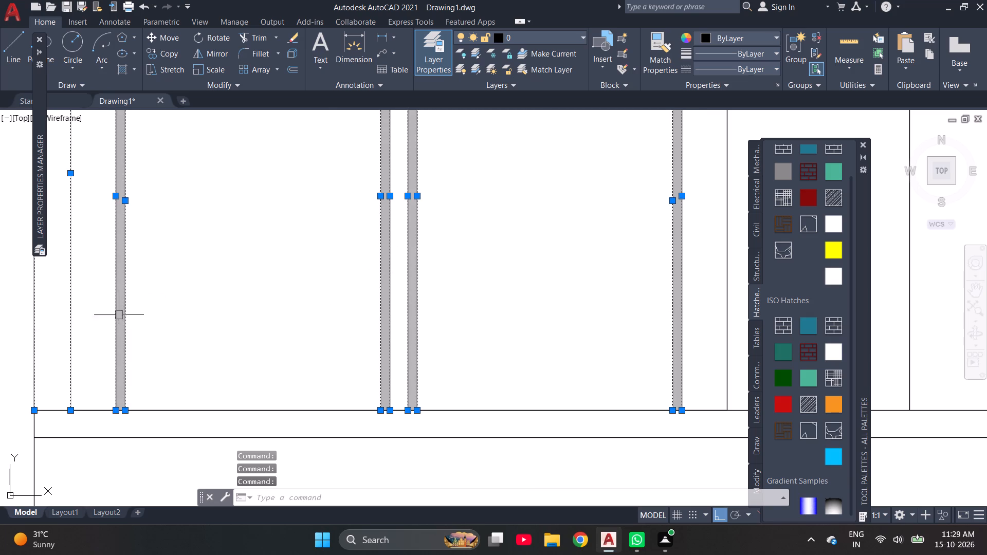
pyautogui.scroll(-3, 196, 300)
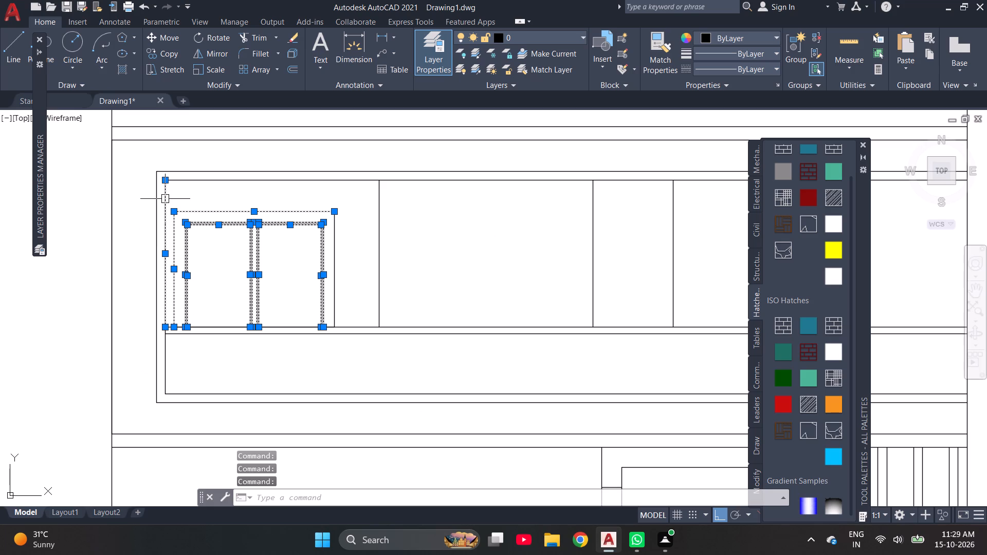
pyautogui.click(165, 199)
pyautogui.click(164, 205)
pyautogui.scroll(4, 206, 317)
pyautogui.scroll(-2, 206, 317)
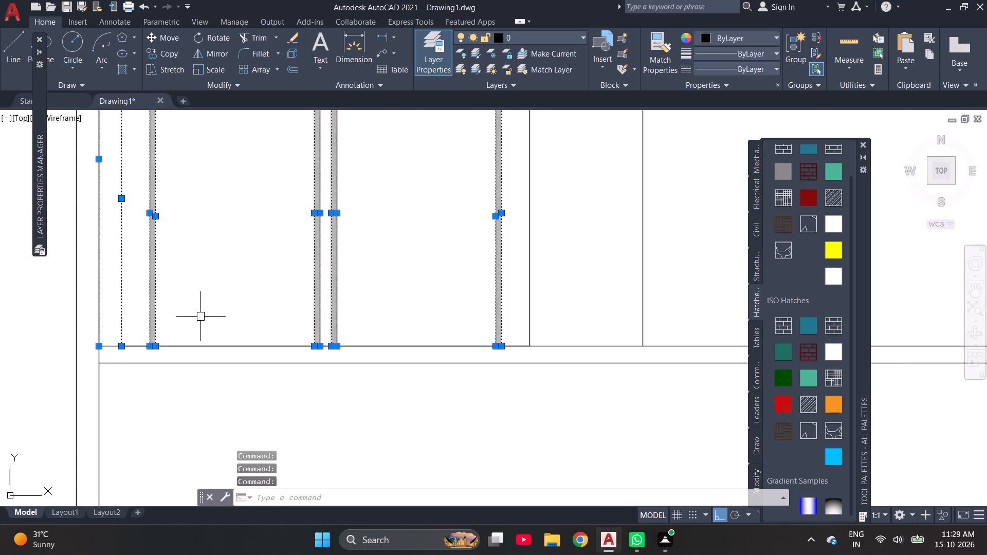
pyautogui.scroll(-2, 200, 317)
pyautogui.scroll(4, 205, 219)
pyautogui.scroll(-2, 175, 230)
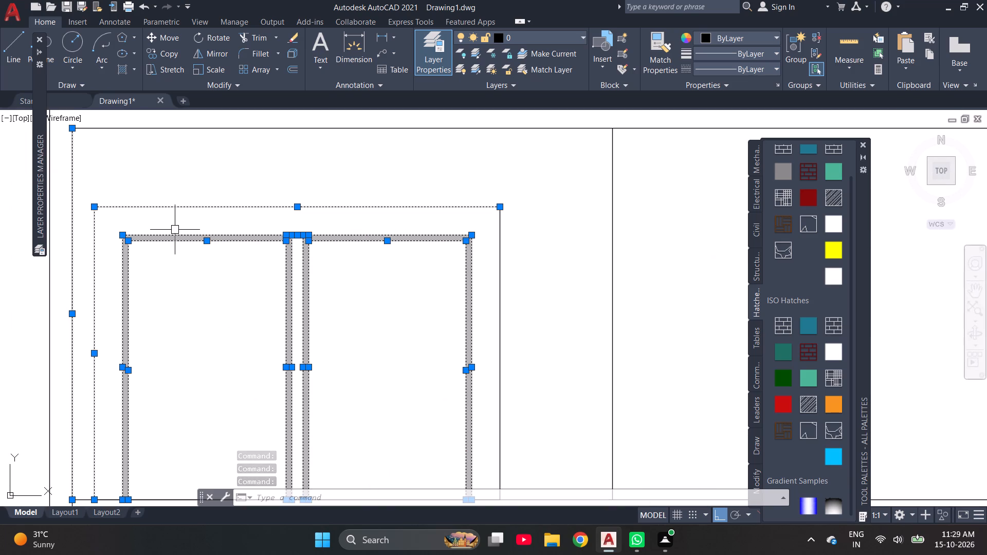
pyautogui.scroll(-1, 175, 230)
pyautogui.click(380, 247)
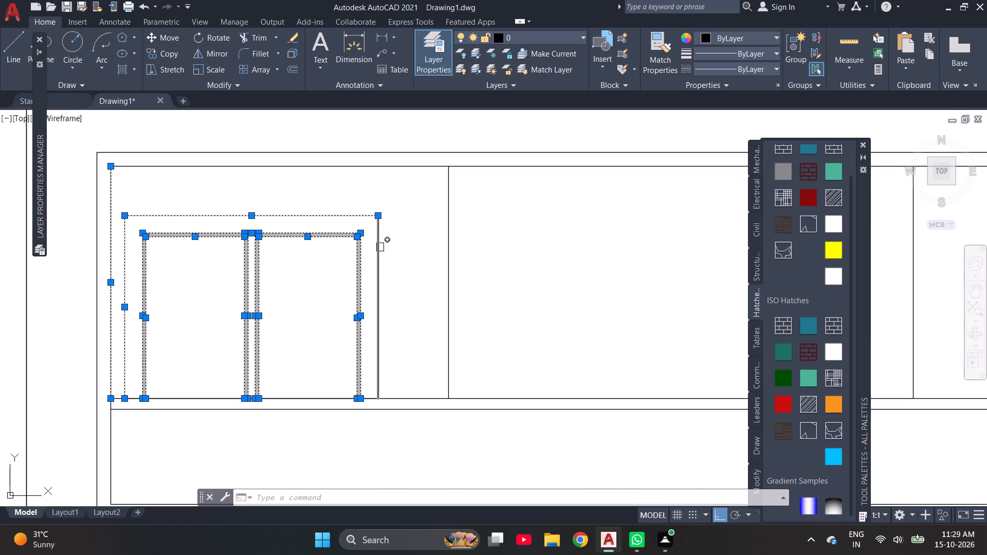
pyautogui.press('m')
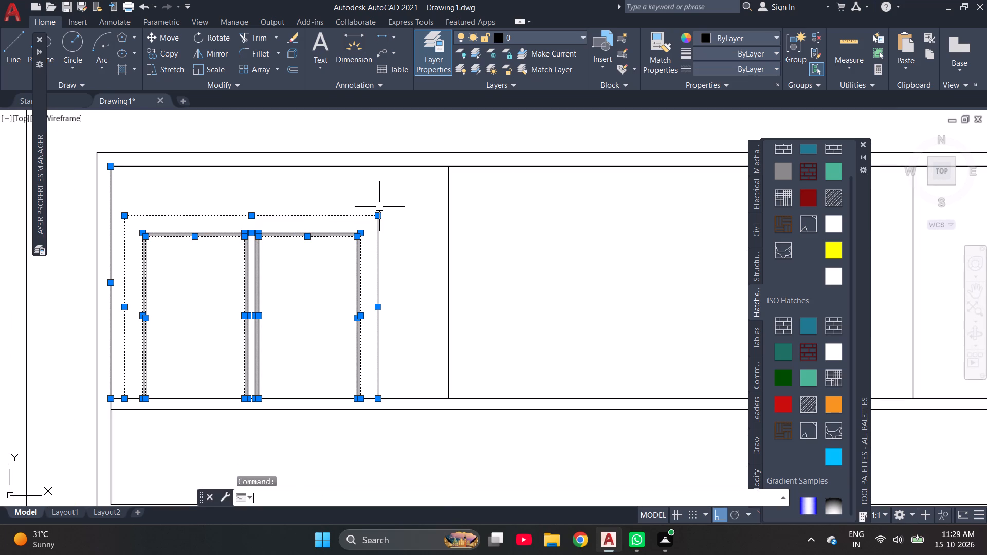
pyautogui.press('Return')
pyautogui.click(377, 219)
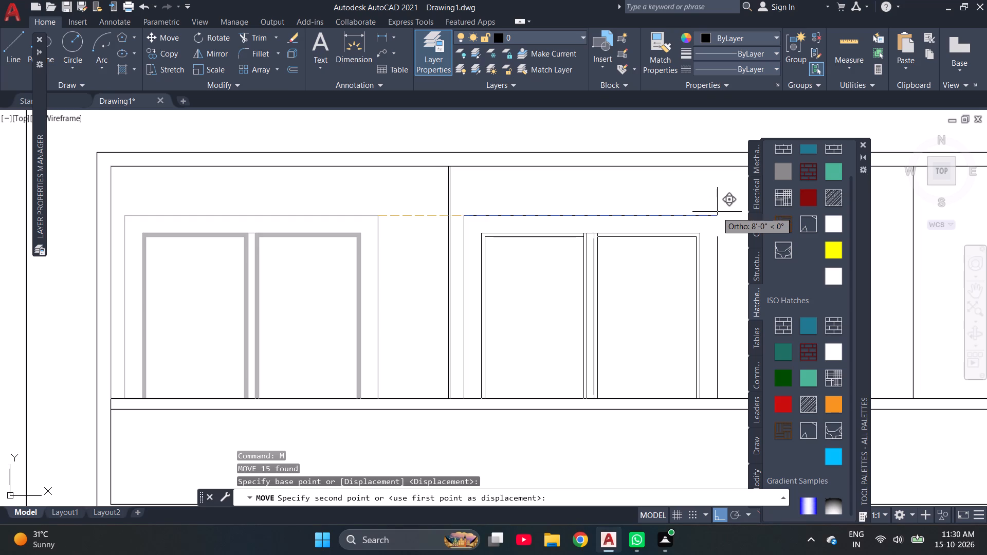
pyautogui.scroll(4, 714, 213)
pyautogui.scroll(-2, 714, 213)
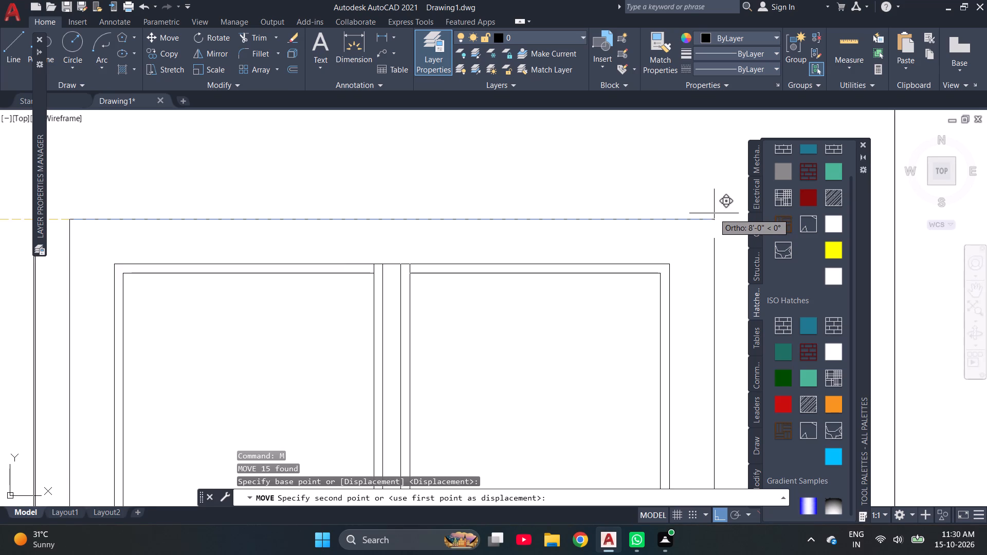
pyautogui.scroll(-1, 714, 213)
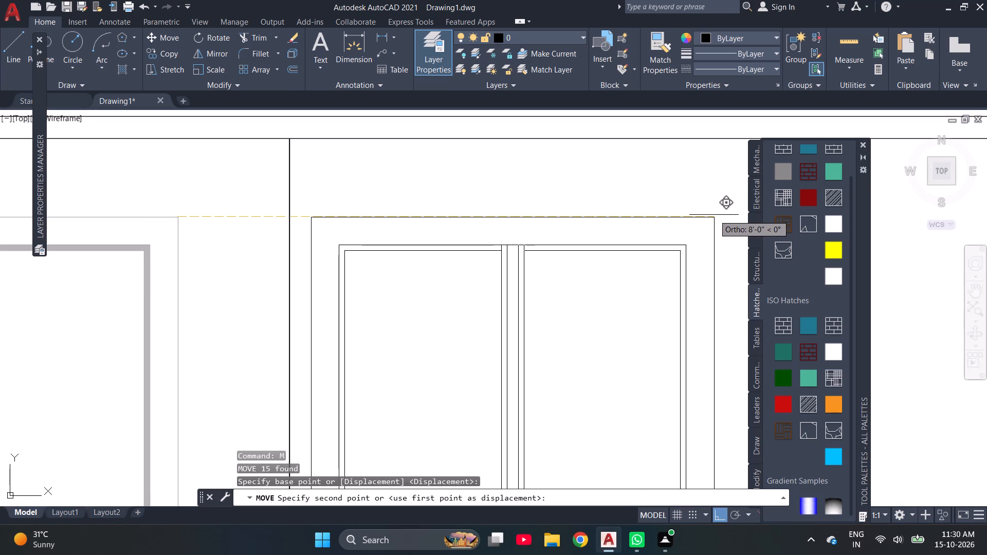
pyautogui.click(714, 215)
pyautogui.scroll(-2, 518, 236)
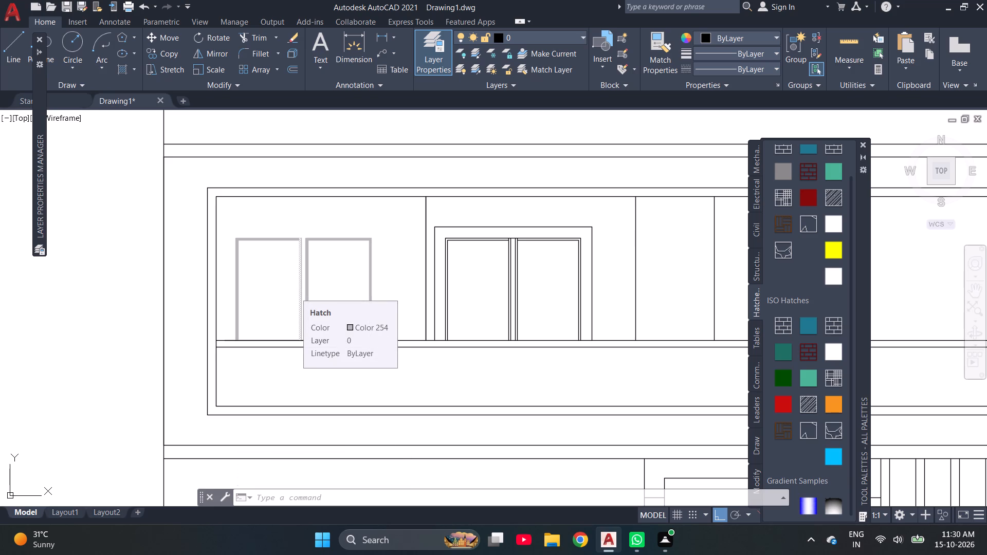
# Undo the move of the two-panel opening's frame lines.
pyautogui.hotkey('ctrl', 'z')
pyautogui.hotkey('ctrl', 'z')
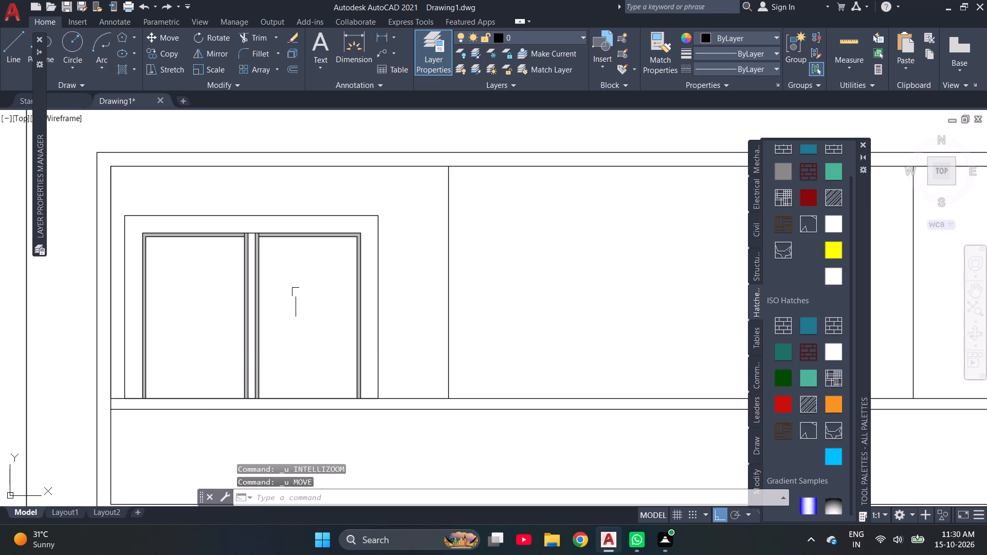
# Copy the two-panel opening's outer outline, panel and mullion lines, without the hatches, about 8'-7" horizontally into the middle storey's second bay.
pyautogui.click(127, 259)
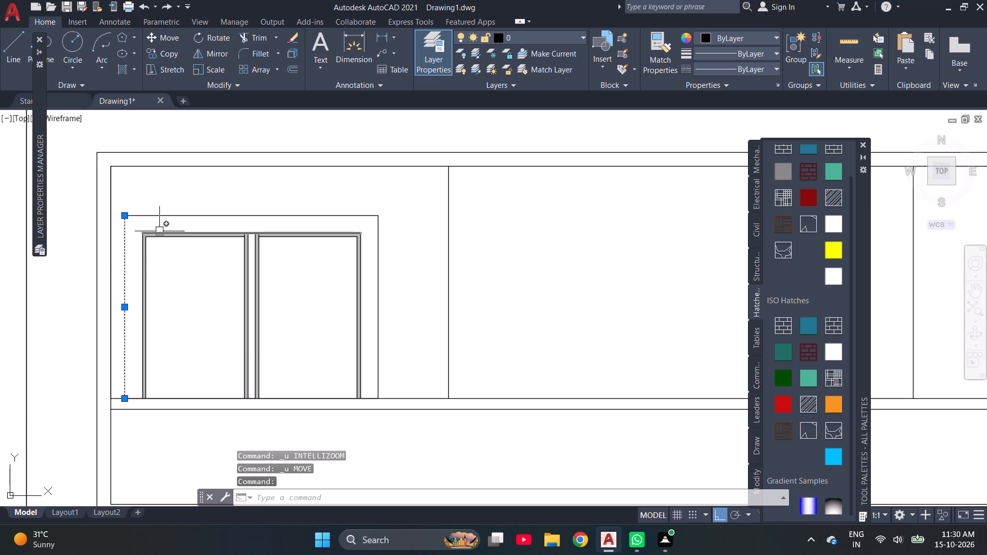
pyautogui.click(169, 214)
pyautogui.scroll(4, 168, 234)
pyautogui.click(161, 241)
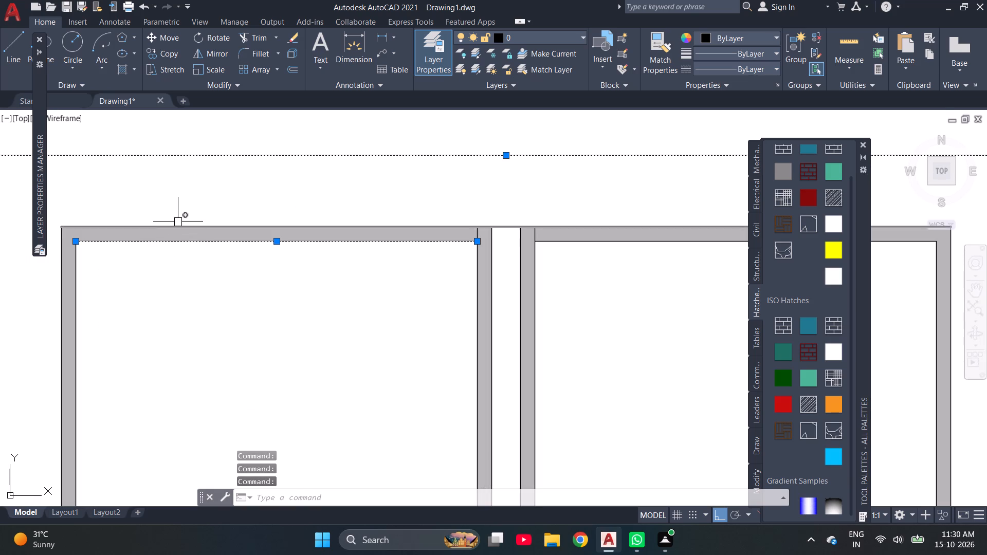
pyautogui.click(178, 222)
pyautogui.click(176, 226)
pyautogui.click(176, 227)
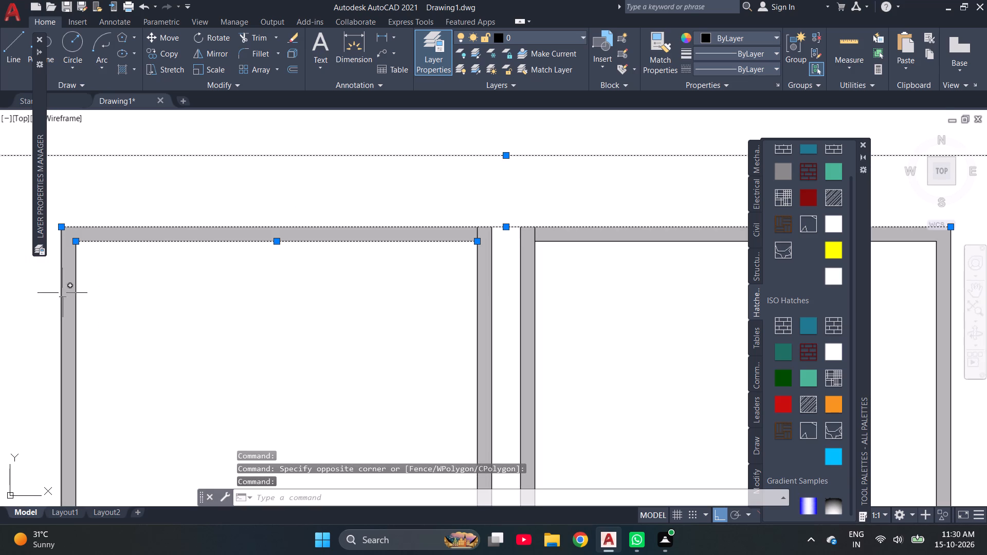
pyautogui.click(61, 296)
pyautogui.click(78, 295)
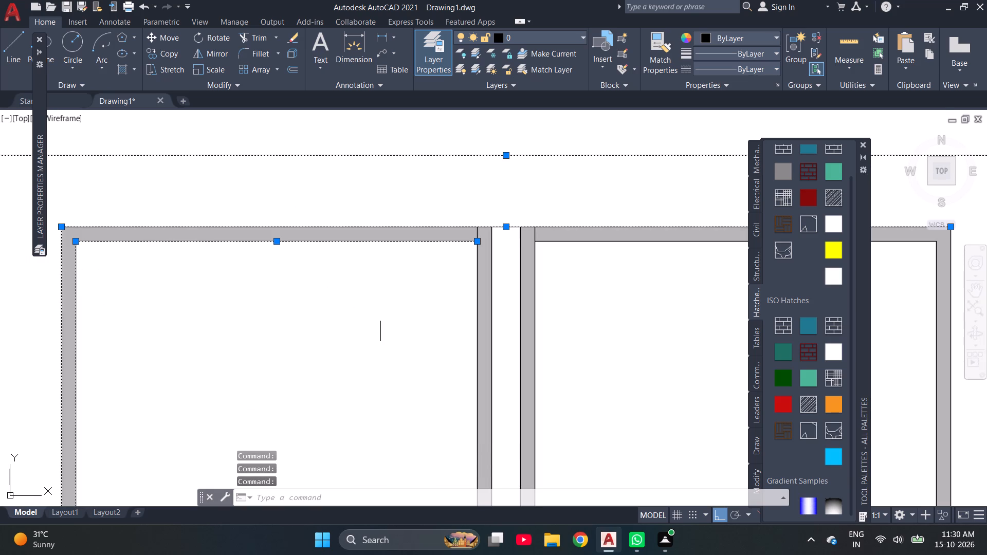
pyautogui.click(476, 323)
pyautogui.click(492, 311)
pyautogui.click(521, 322)
pyautogui.click(533, 318)
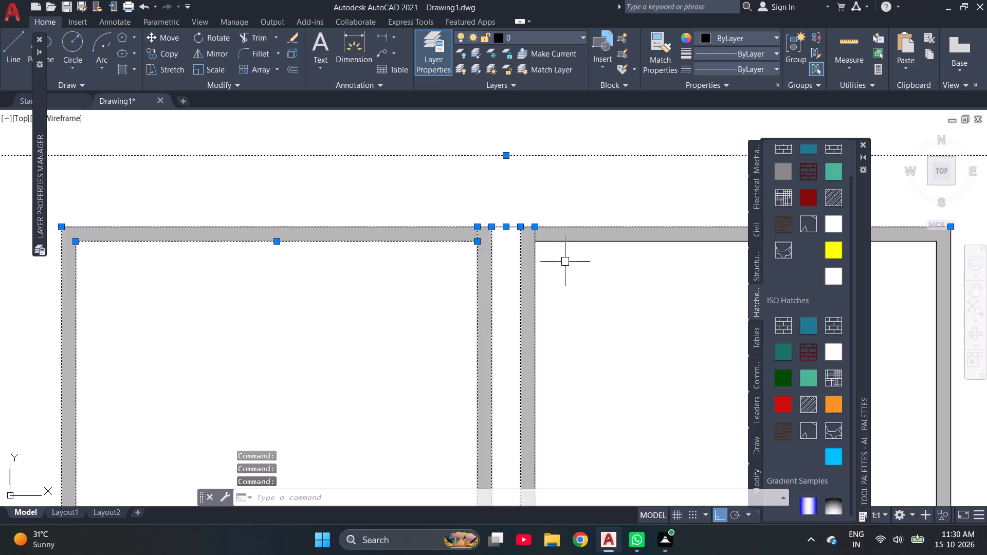
pyautogui.click(568, 244)
pyautogui.click(574, 227)
pyautogui.scroll(-1, 354, 207)
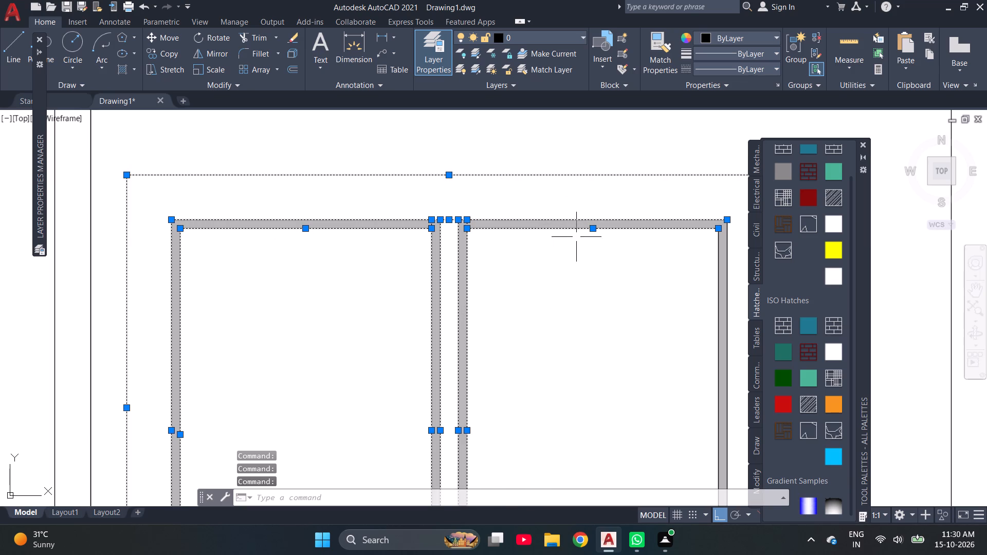
pyautogui.click(571, 221)
pyautogui.scroll(-2, 416, 217)
pyautogui.scroll(3, 541, 286)
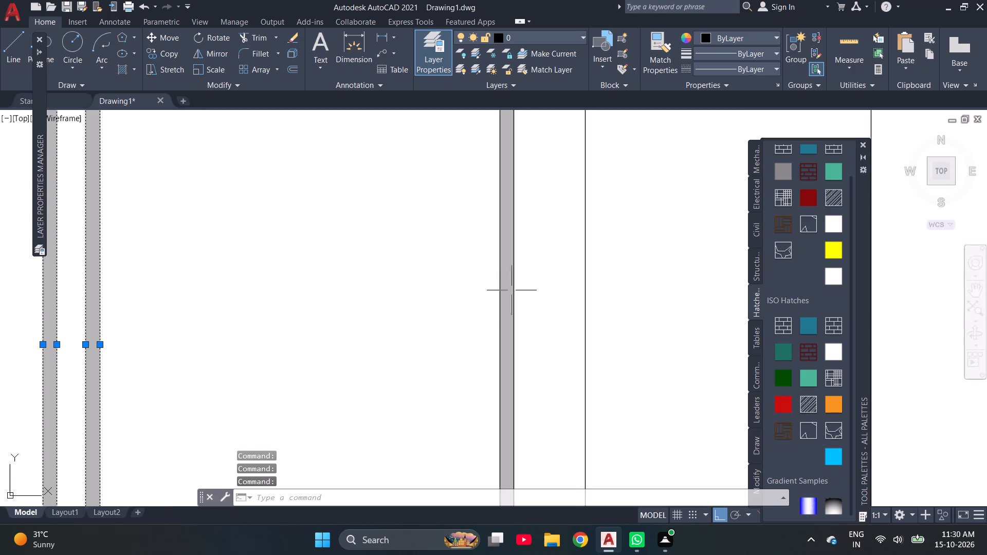
pyautogui.click(512, 293)
pyautogui.click(501, 299)
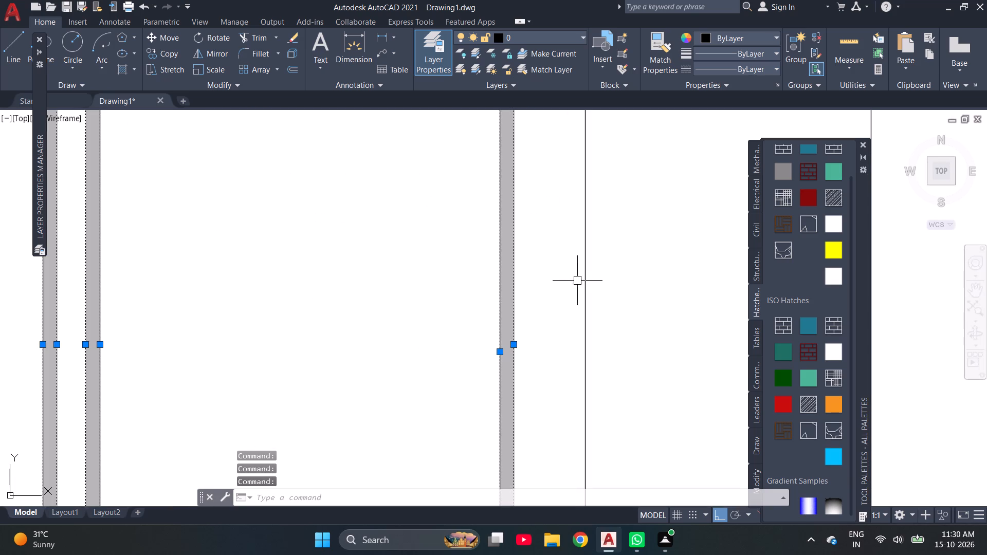
pyautogui.click(583, 273)
pyautogui.scroll(-4, 582, 270)
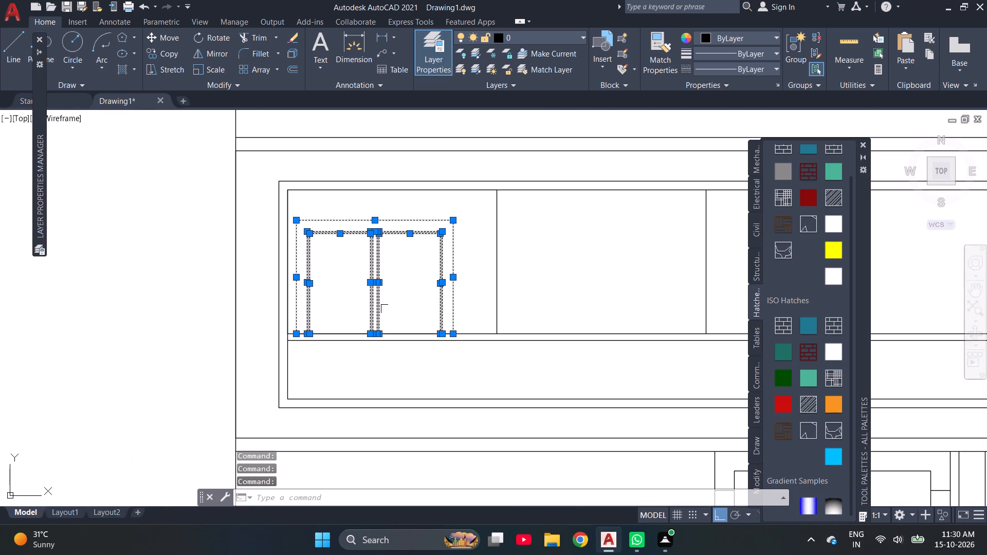
pyautogui.write('ALI')
pyautogui.press('BackSpace')
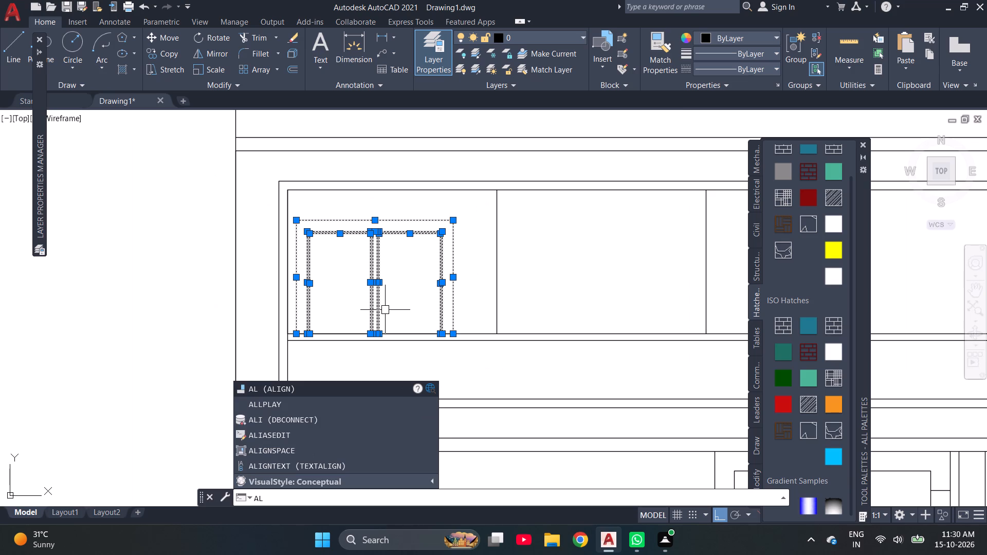
pyautogui.press('BackSpace')
pyautogui.press('Escape')
pyautogui.write('CO')
pyautogui.press('Return')
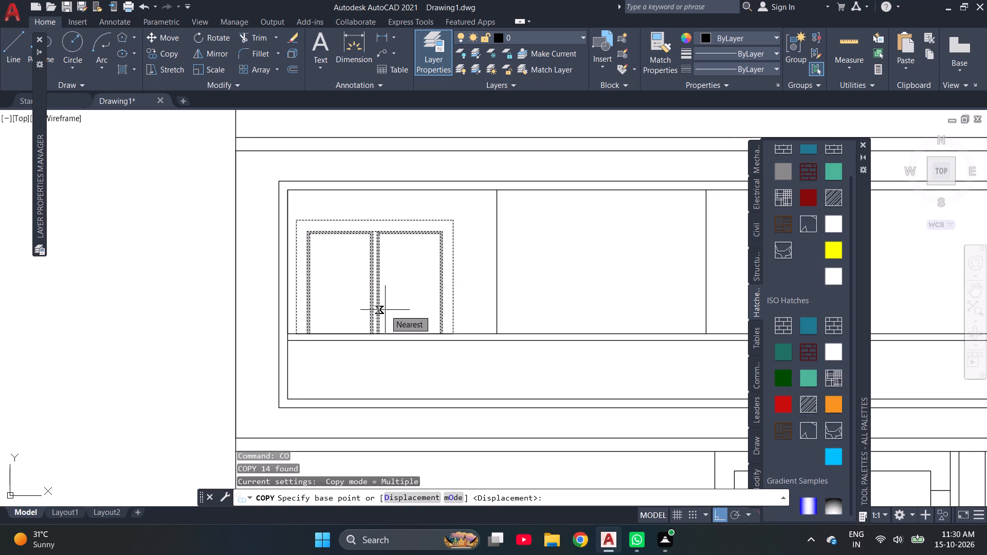
pyautogui.click(453, 221)
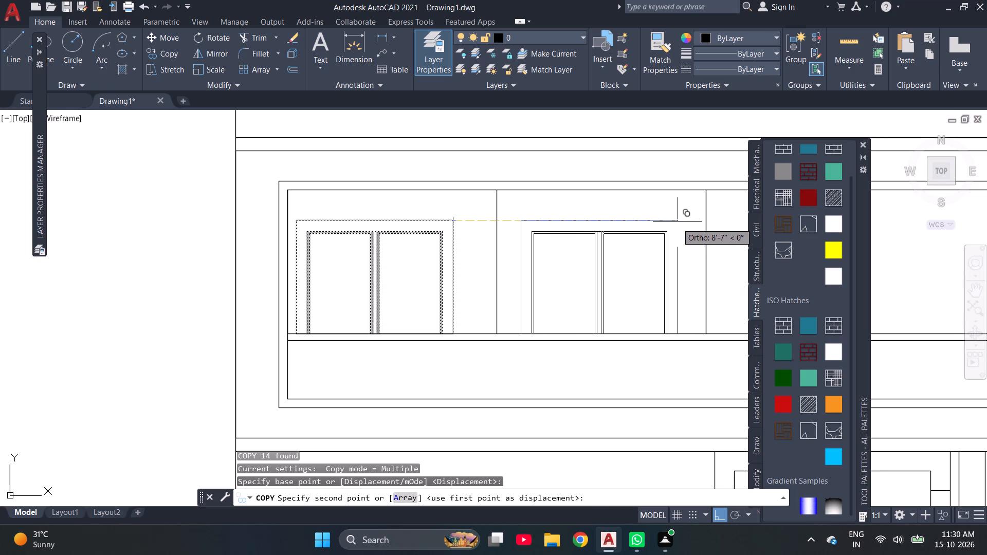
pyautogui.click(680, 221)
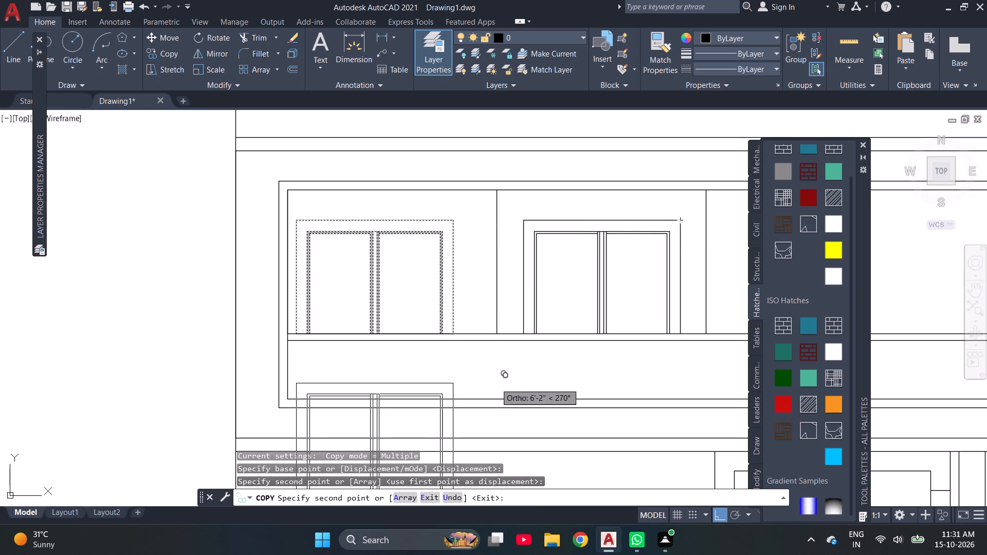
pyautogui.press('Escape')
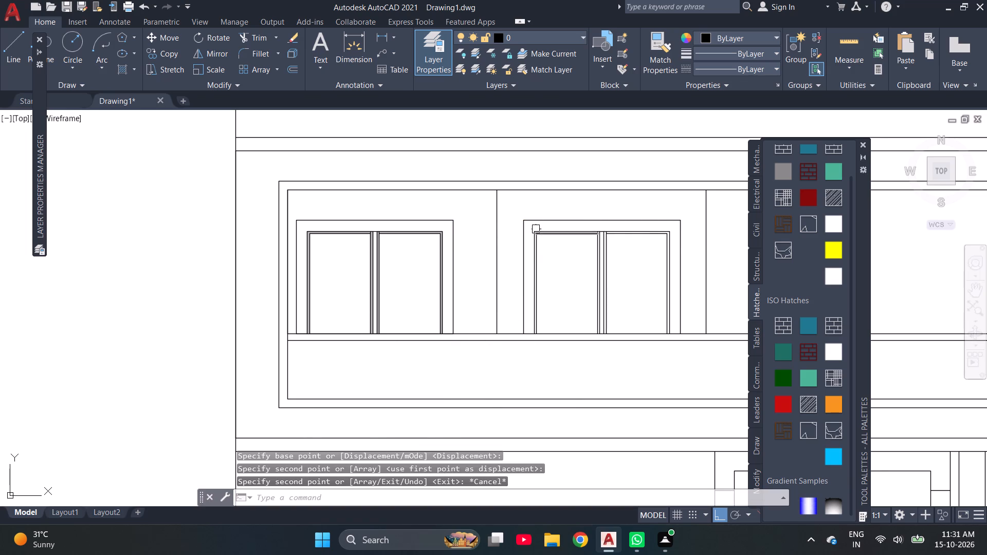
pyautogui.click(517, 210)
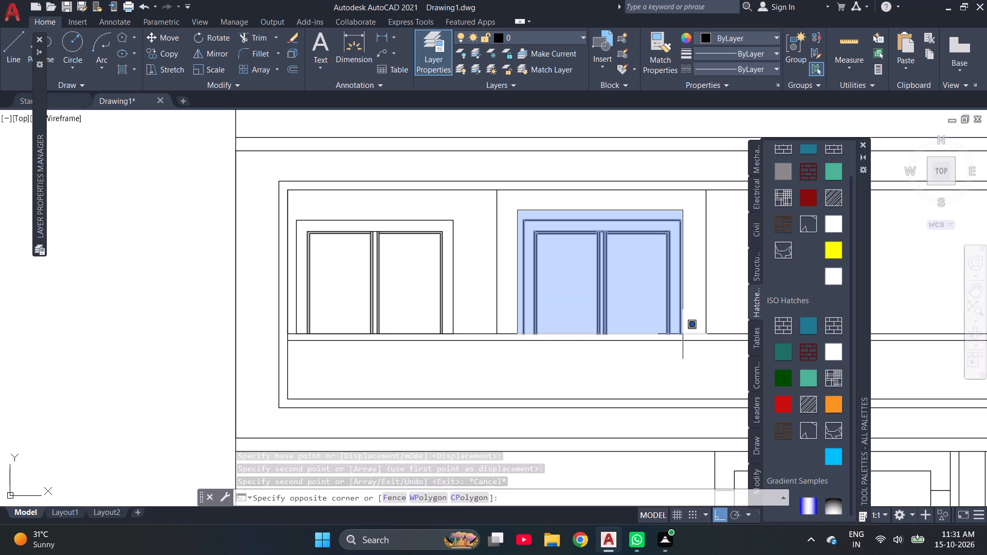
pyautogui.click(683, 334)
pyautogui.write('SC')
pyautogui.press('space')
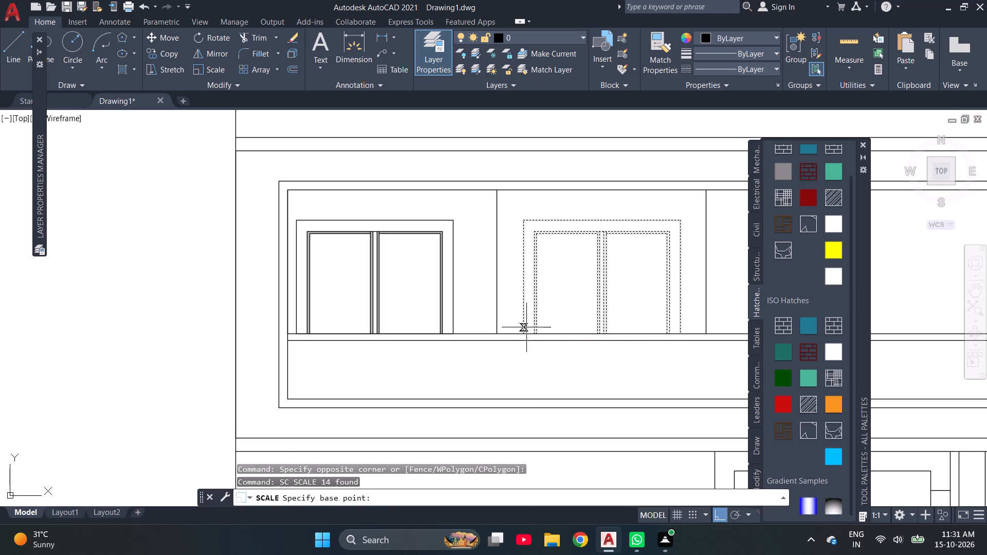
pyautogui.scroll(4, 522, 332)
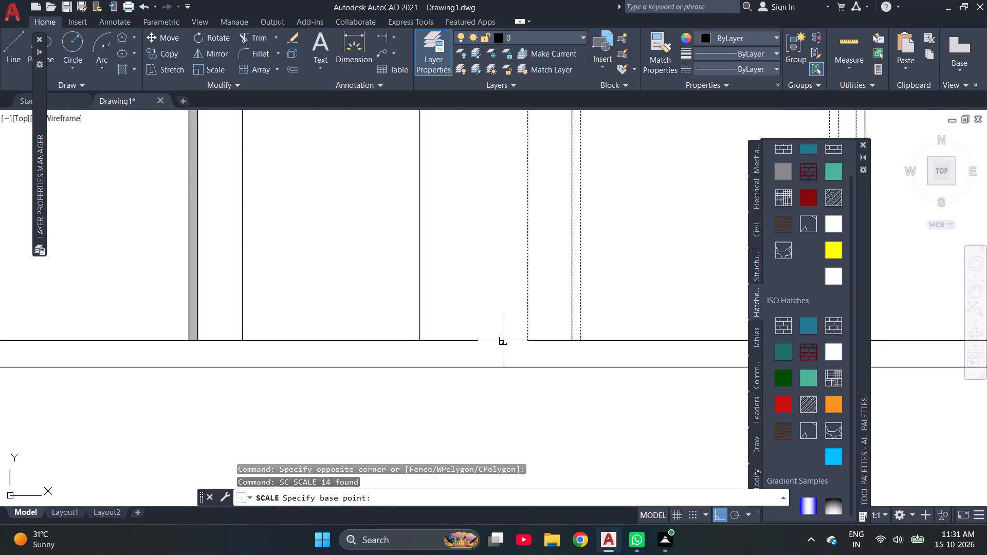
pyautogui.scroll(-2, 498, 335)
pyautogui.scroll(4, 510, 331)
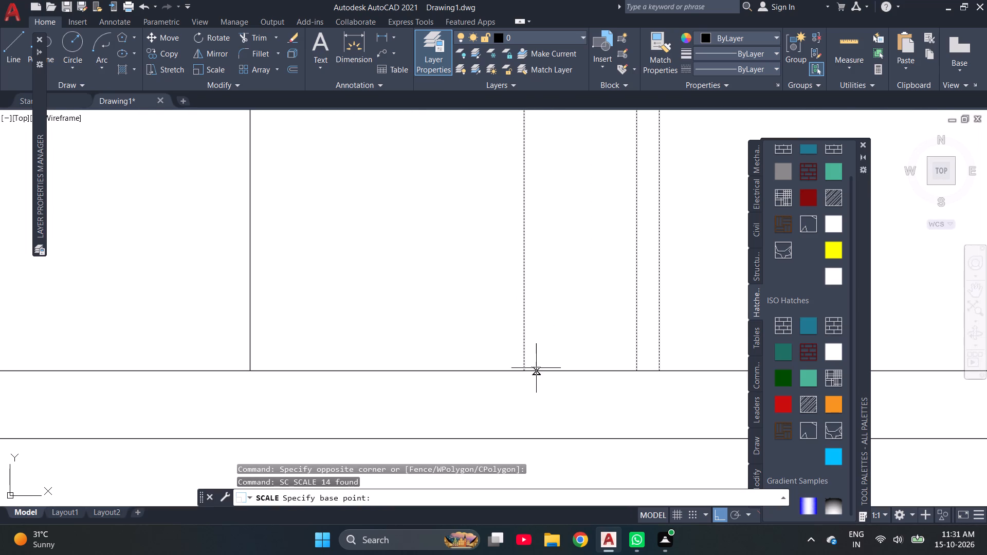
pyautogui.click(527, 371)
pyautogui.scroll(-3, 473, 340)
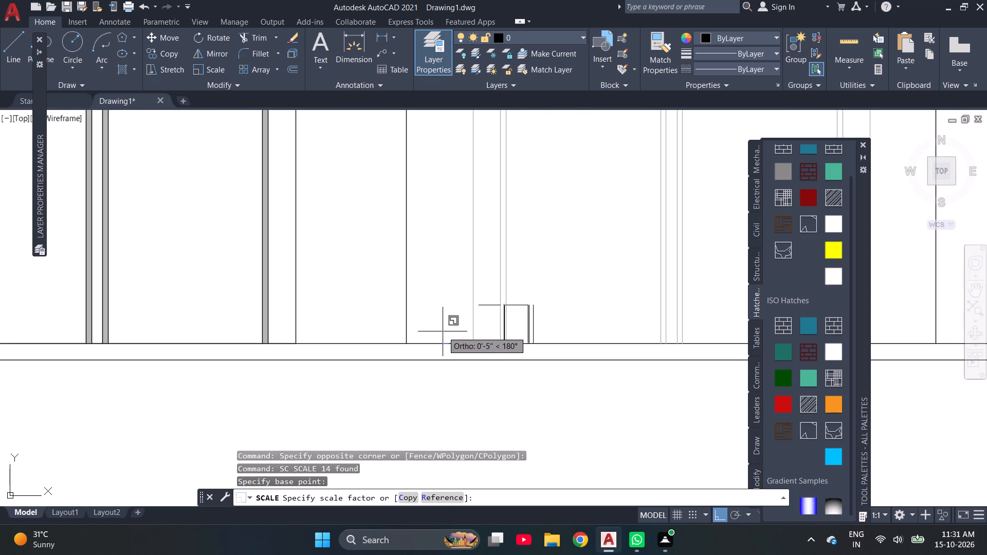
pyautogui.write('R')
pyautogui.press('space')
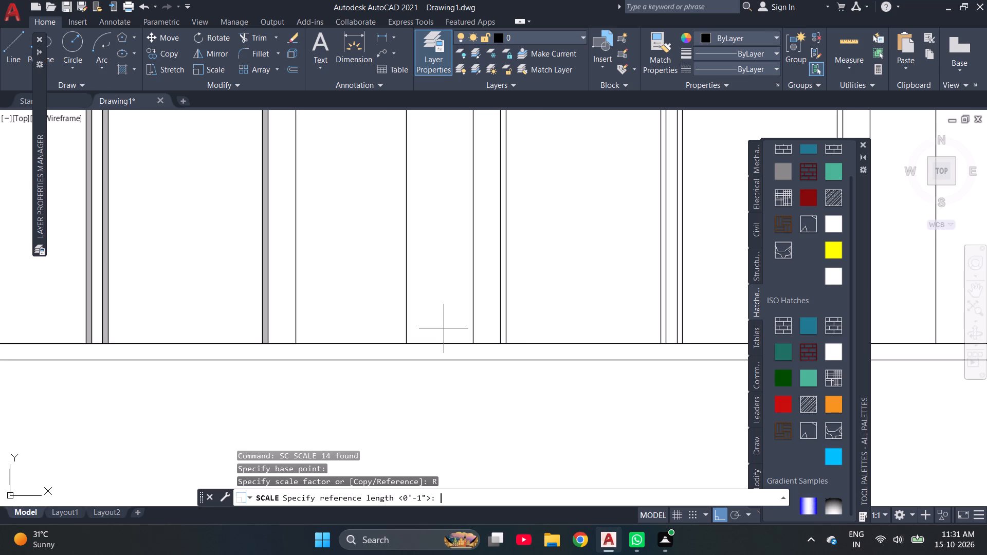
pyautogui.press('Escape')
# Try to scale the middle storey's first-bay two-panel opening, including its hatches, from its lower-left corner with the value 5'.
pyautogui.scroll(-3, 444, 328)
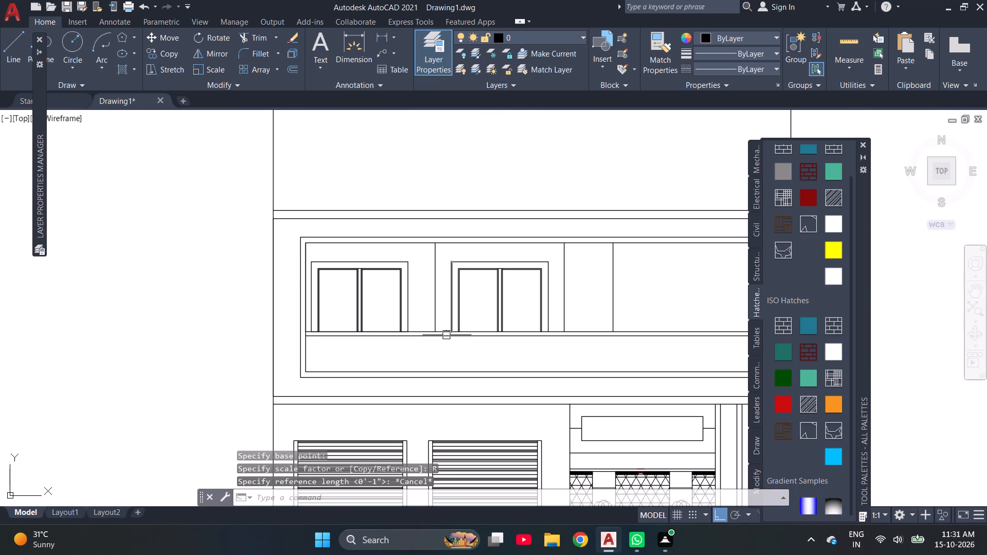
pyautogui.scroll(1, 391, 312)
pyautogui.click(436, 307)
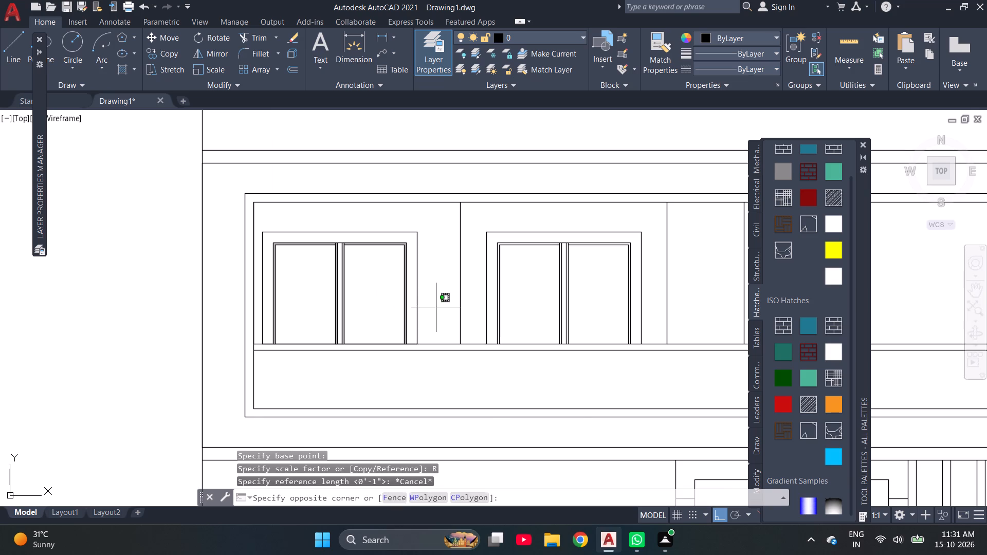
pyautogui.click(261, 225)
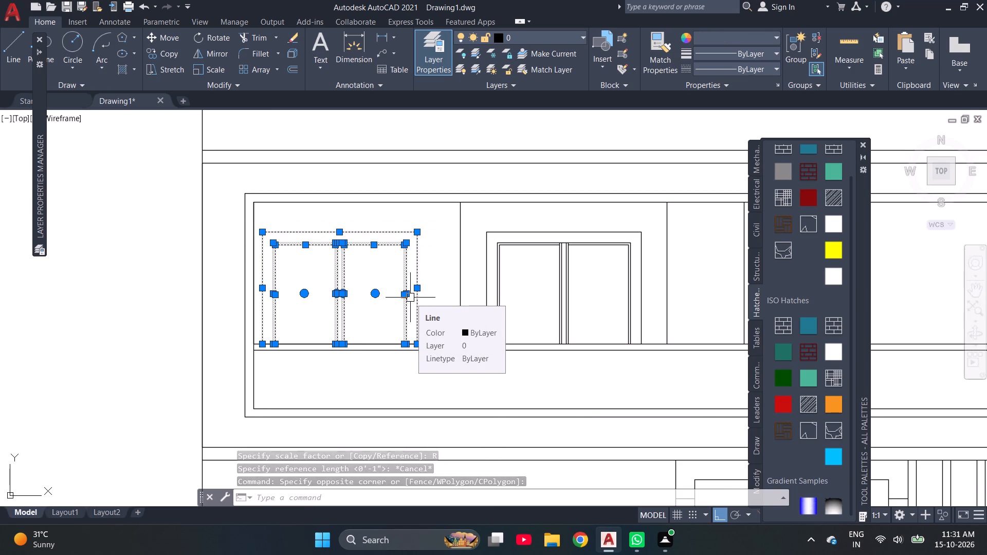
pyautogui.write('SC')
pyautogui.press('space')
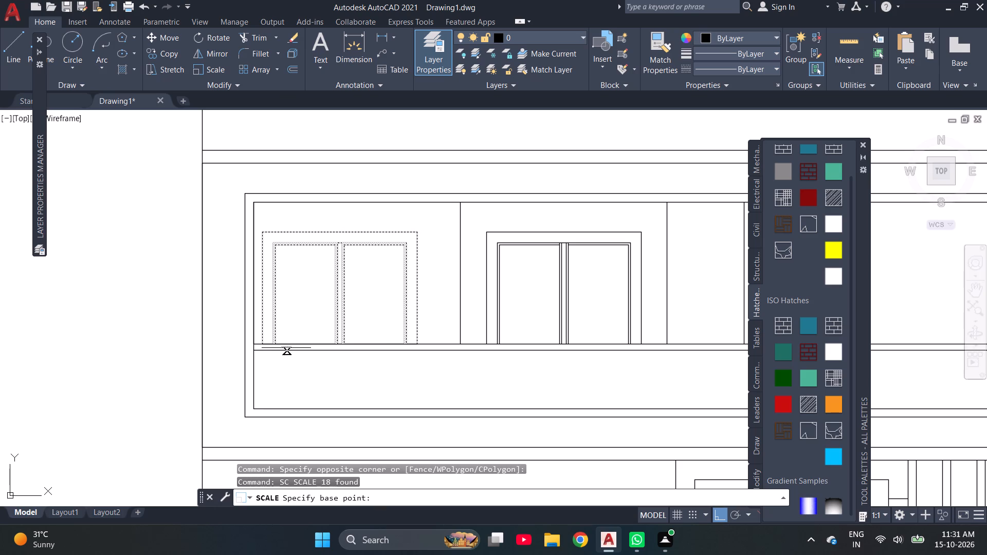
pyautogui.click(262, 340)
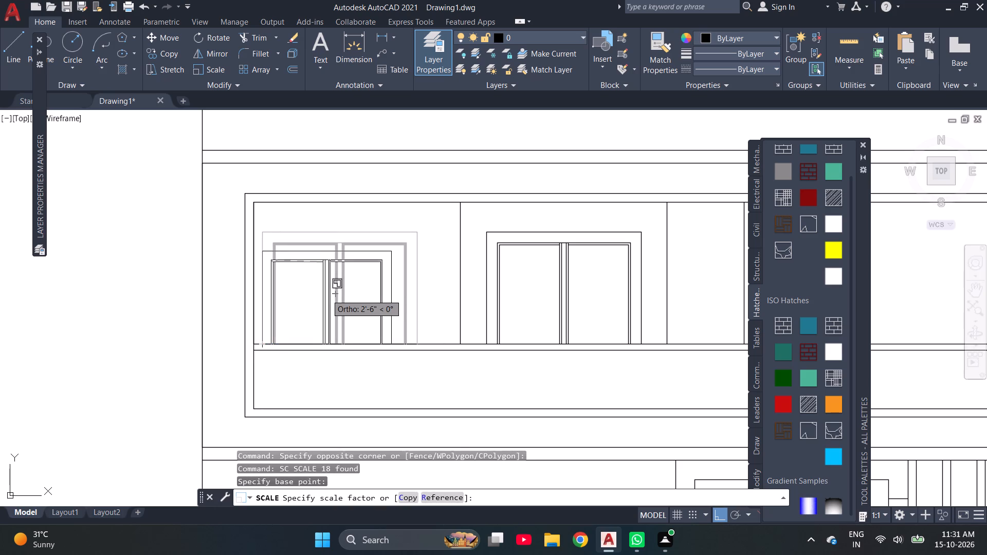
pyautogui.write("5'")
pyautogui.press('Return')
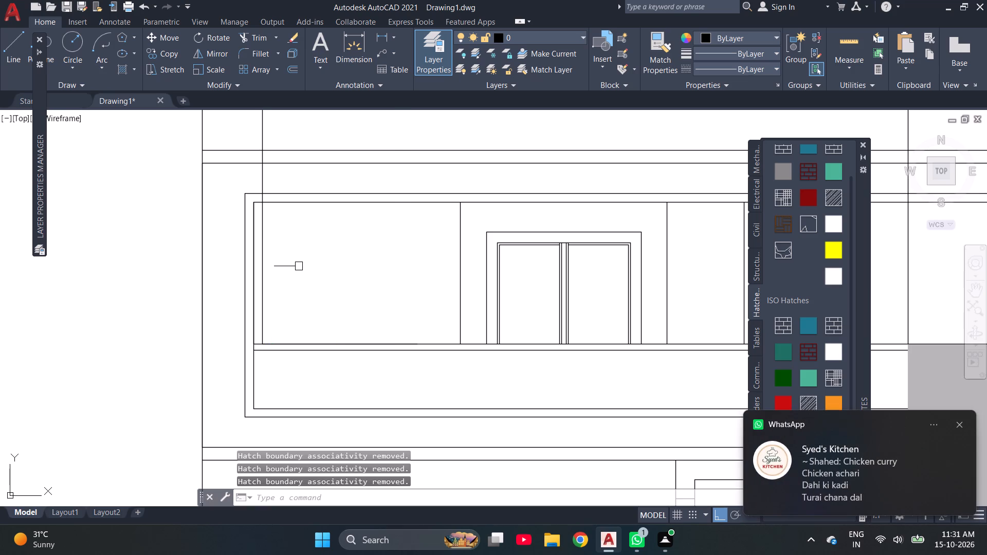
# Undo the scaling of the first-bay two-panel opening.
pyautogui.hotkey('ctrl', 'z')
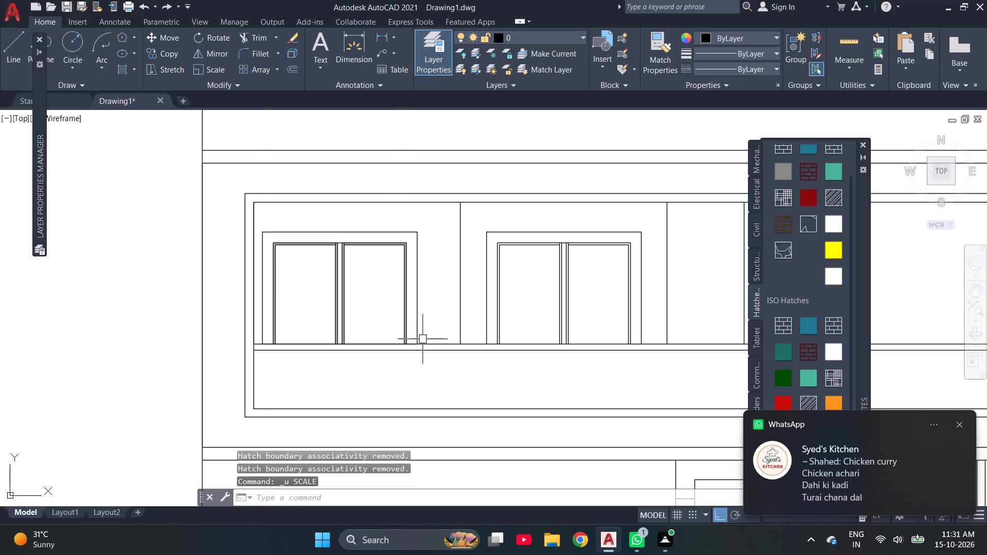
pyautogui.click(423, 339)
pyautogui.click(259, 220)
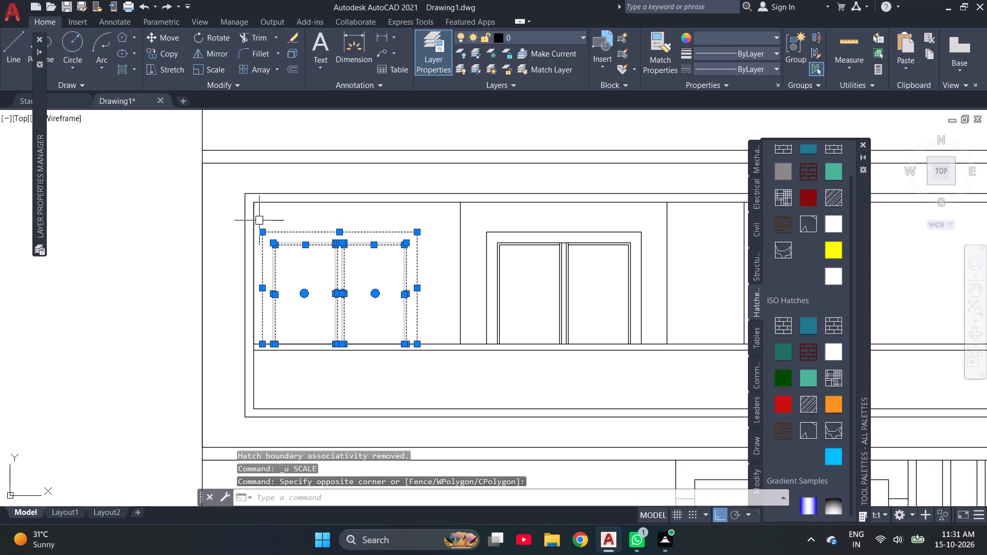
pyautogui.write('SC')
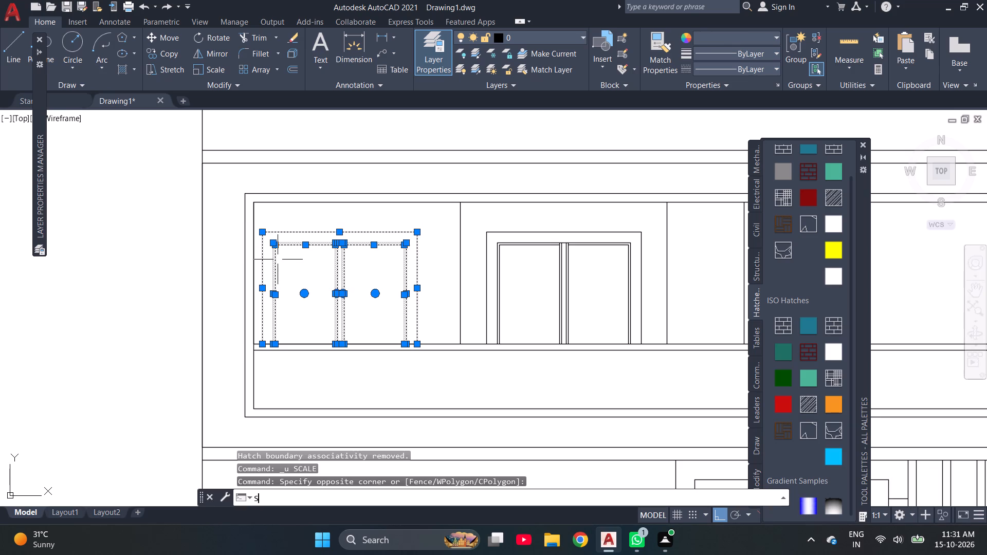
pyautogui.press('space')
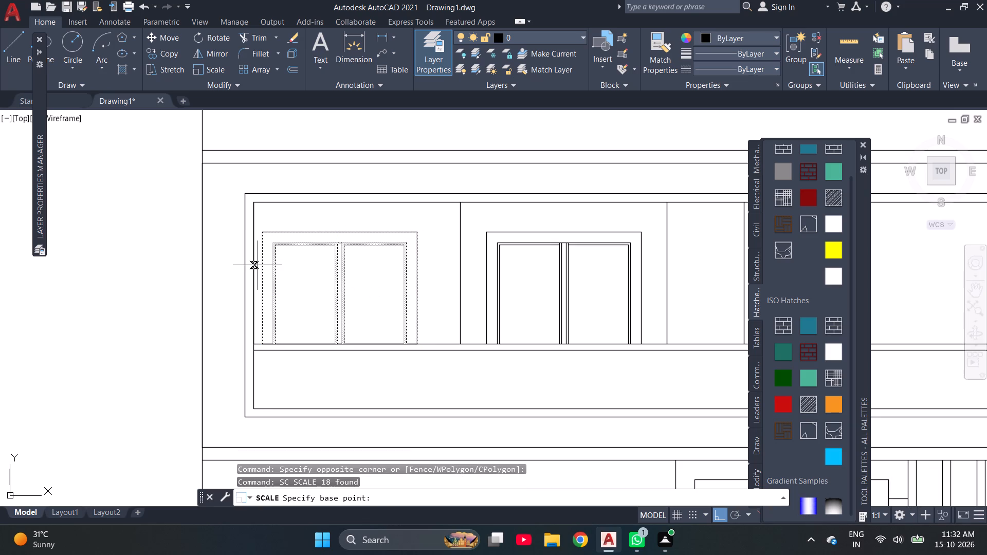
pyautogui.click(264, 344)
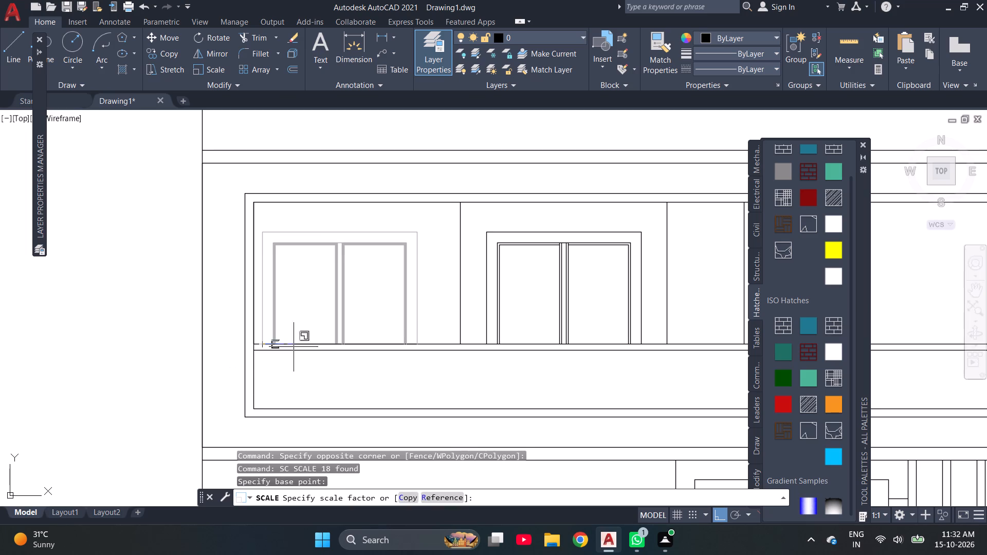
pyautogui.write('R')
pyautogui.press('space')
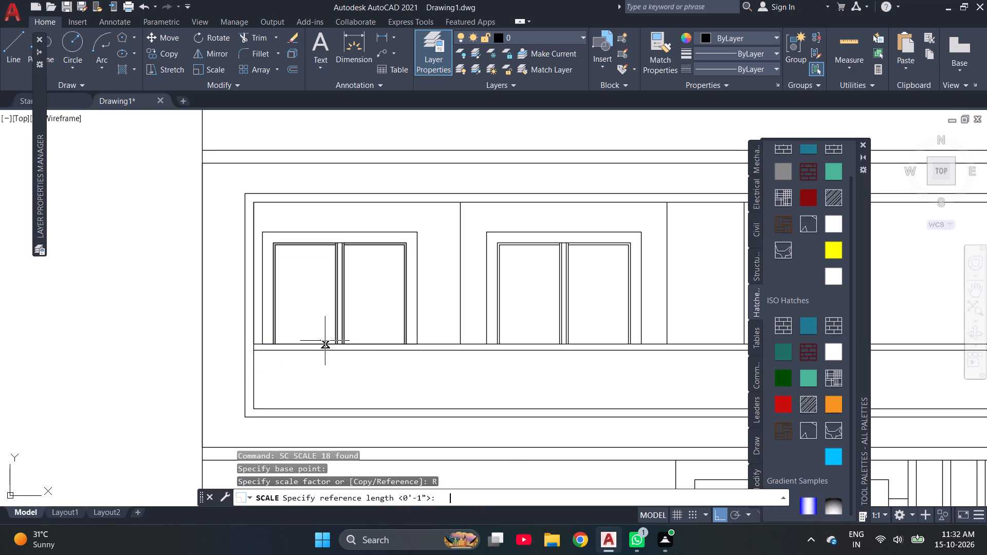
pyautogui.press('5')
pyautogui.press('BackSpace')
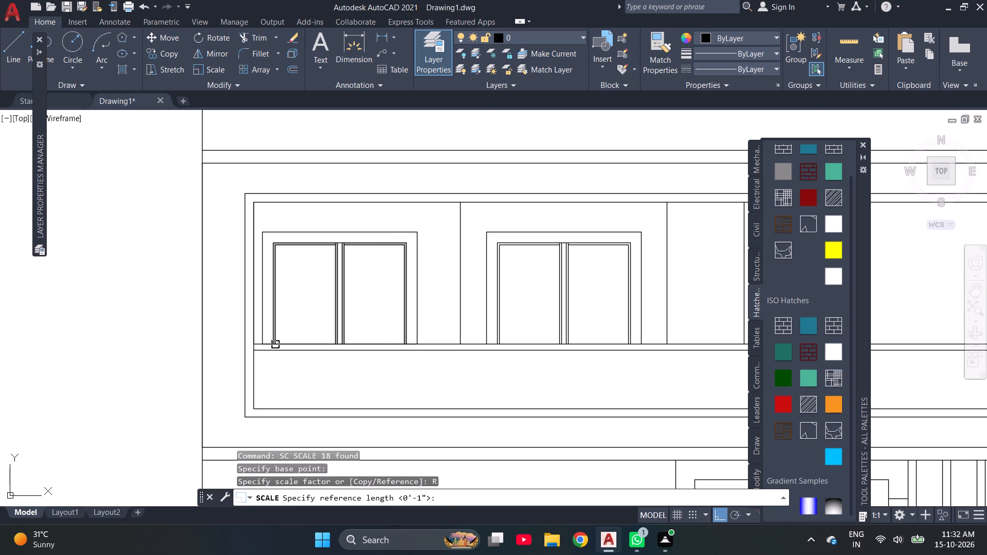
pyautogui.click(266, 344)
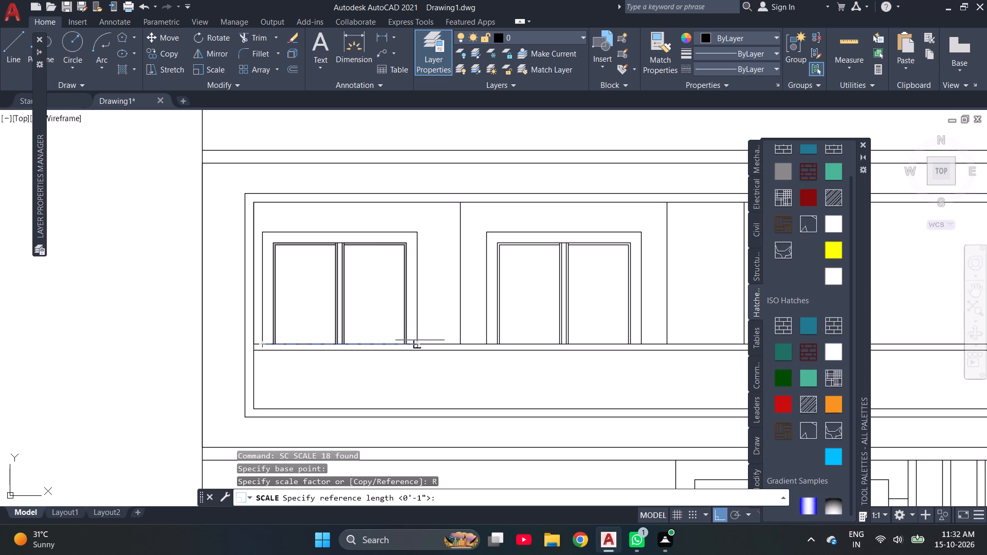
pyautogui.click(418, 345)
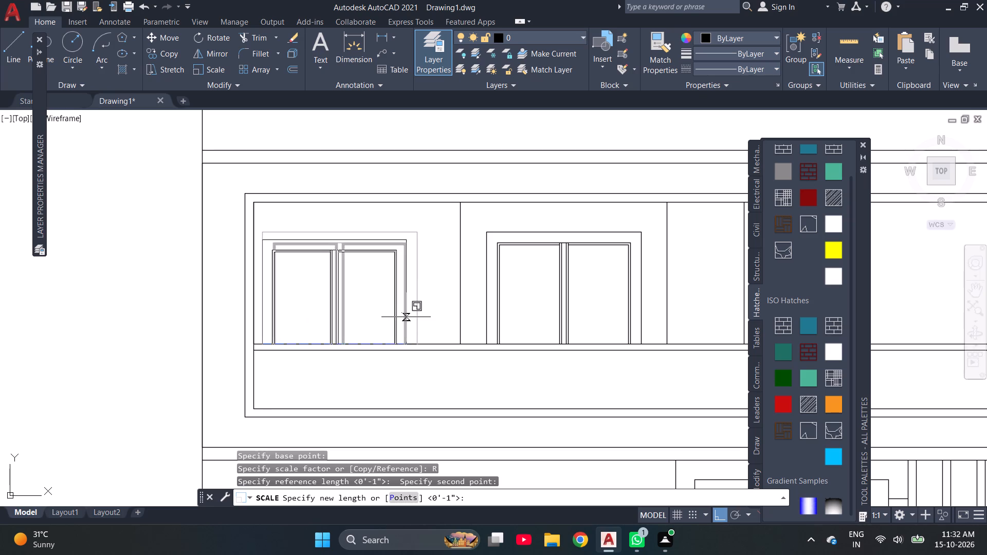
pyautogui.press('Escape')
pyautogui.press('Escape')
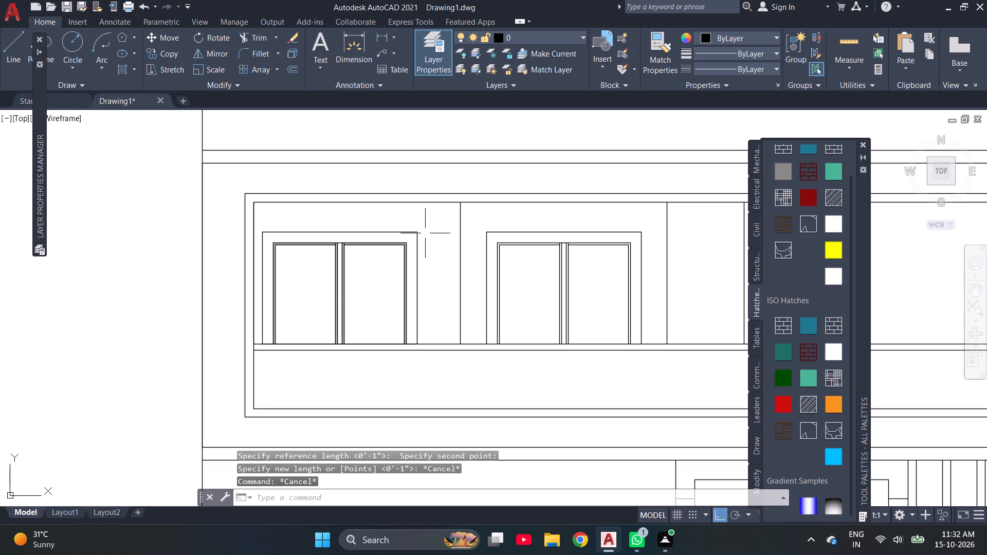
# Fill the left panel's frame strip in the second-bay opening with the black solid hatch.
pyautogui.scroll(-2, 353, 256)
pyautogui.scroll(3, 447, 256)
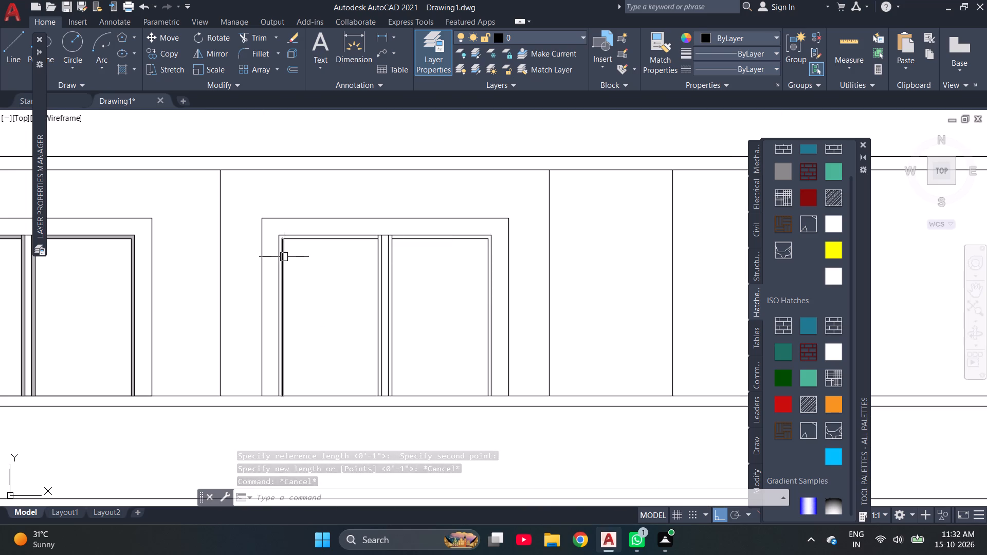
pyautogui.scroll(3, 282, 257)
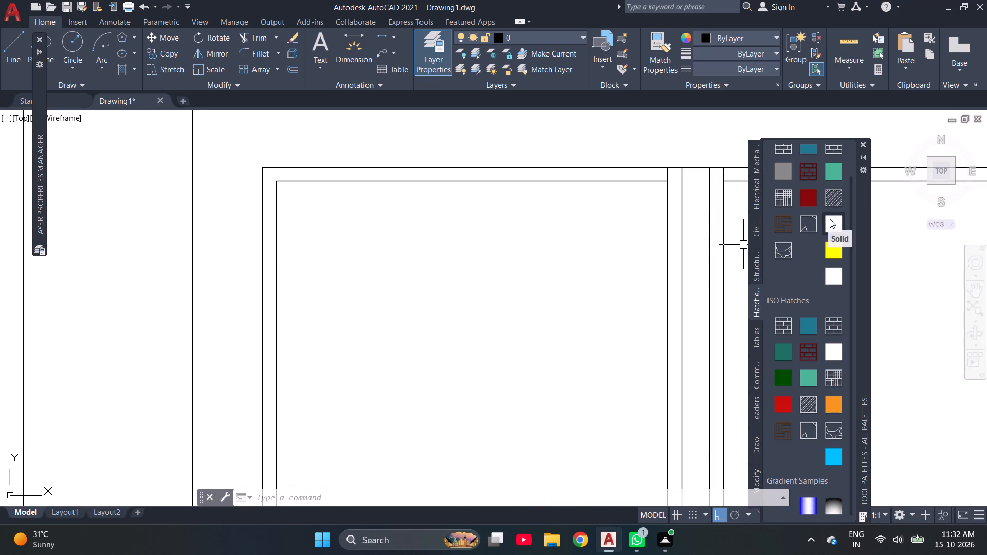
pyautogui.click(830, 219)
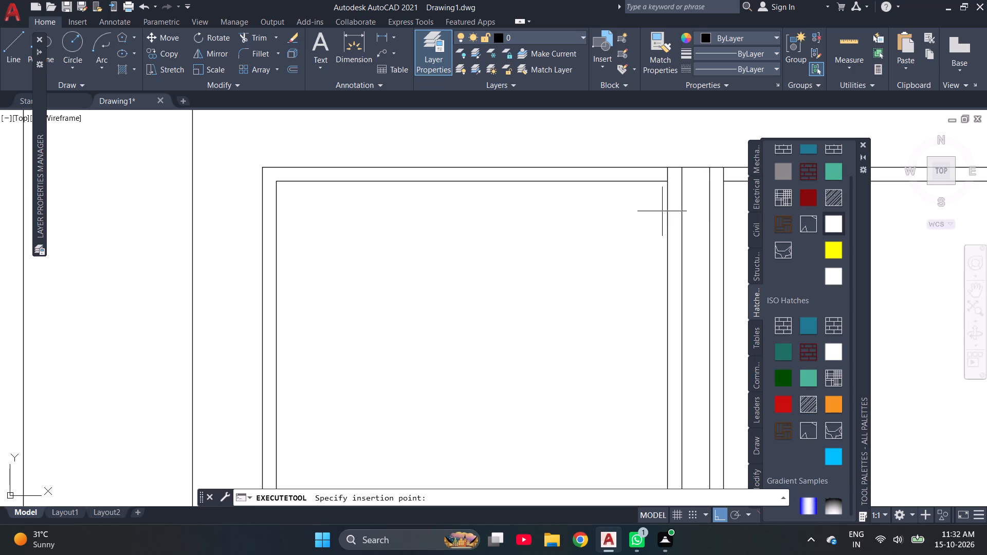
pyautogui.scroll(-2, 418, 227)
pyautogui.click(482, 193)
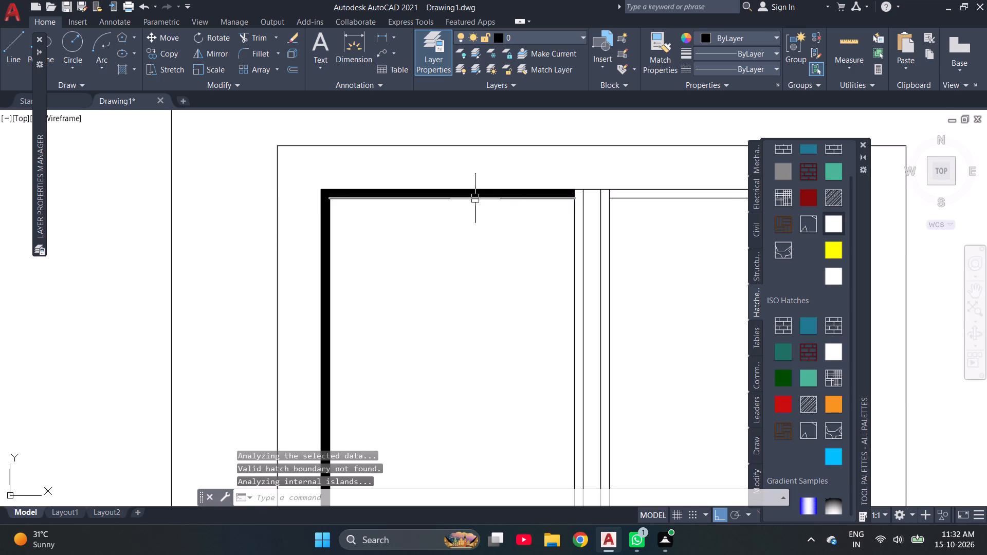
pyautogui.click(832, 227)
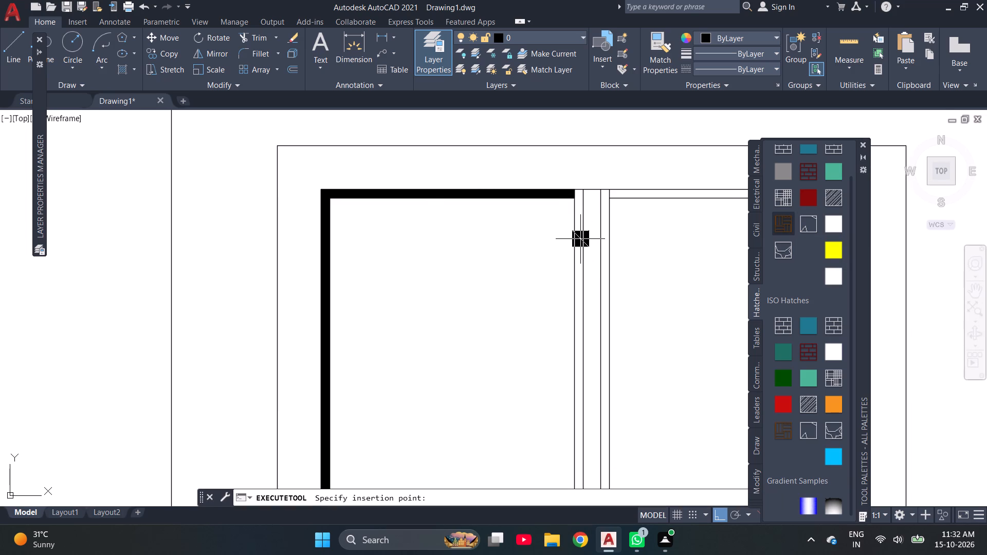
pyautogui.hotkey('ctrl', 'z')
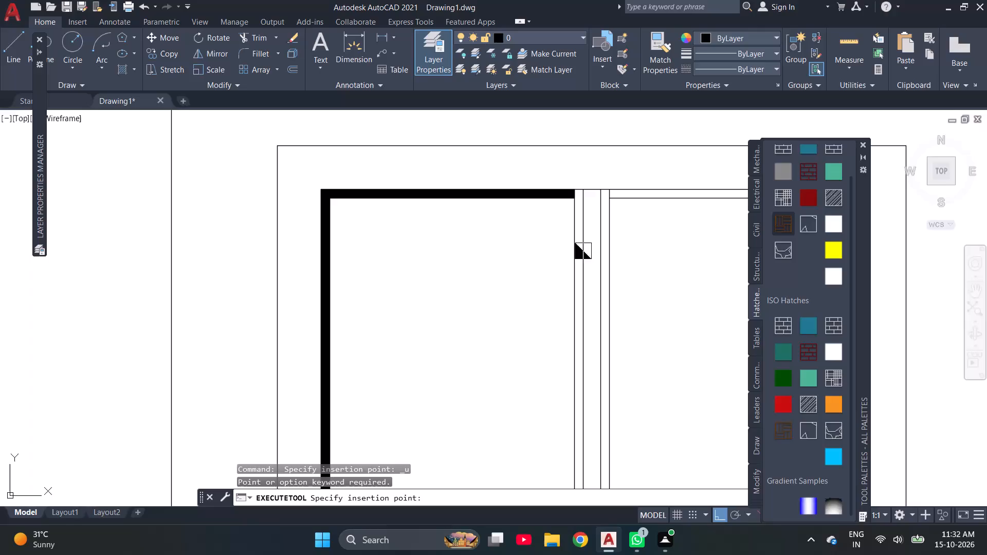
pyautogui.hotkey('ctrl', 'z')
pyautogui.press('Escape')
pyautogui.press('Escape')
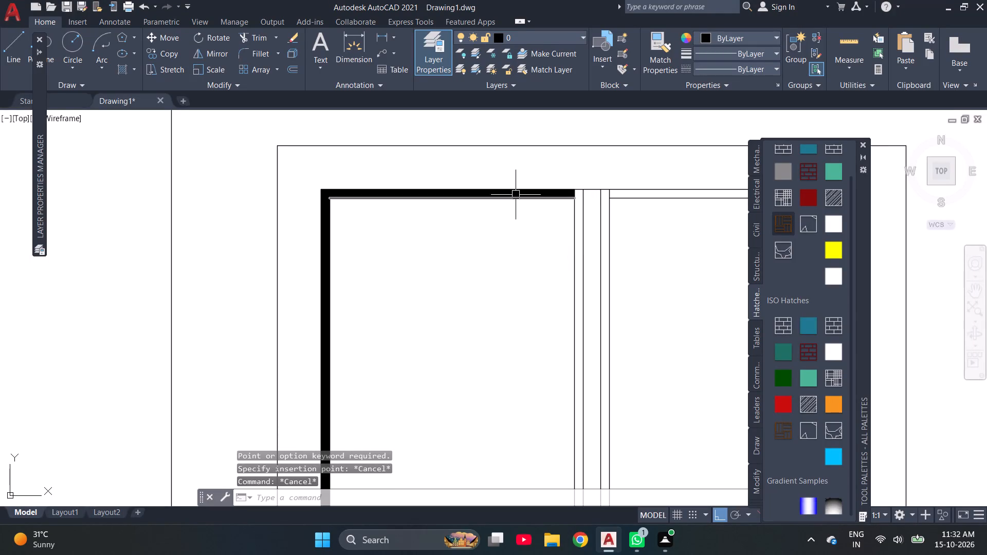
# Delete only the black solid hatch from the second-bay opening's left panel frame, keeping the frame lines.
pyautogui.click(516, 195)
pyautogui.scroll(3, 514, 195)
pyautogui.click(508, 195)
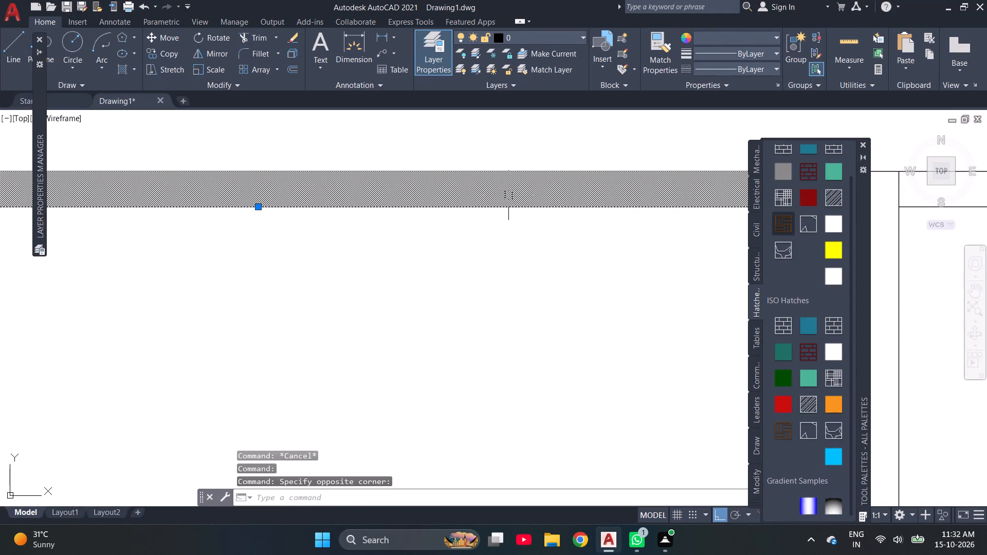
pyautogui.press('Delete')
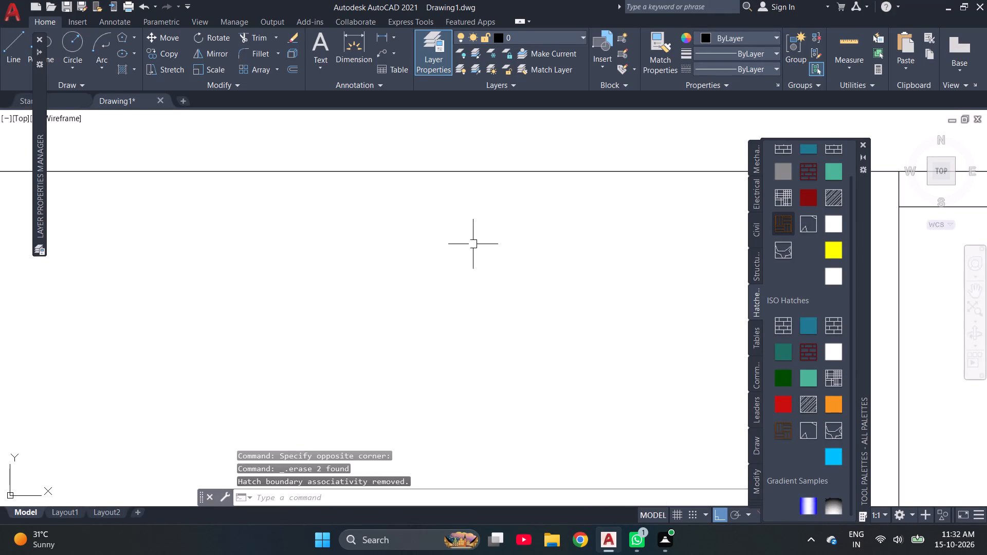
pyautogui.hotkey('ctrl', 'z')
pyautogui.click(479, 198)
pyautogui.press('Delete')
# Fill the frame strips of both panels in the middle storey's second-bay opening with the grey Solid hatch.
pyautogui.scroll(-4, 501, 246)
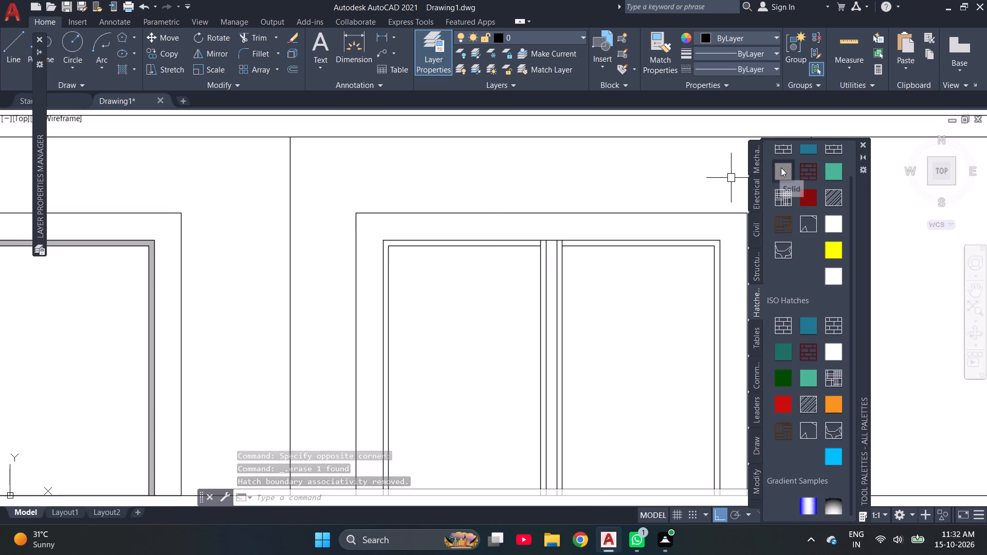
pyautogui.moveTo(781, 168); pyautogui.dragTo(453, 244)
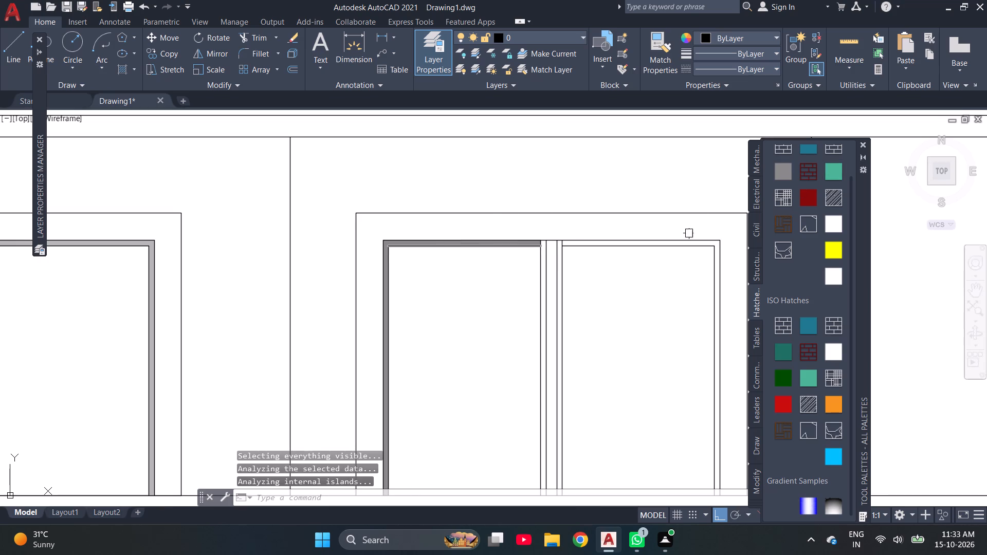
pyautogui.moveTo(781, 174); pyautogui.dragTo(543, 317)
pyautogui.moveTo(791, 171); pyautogui.dragTo(563, 257)
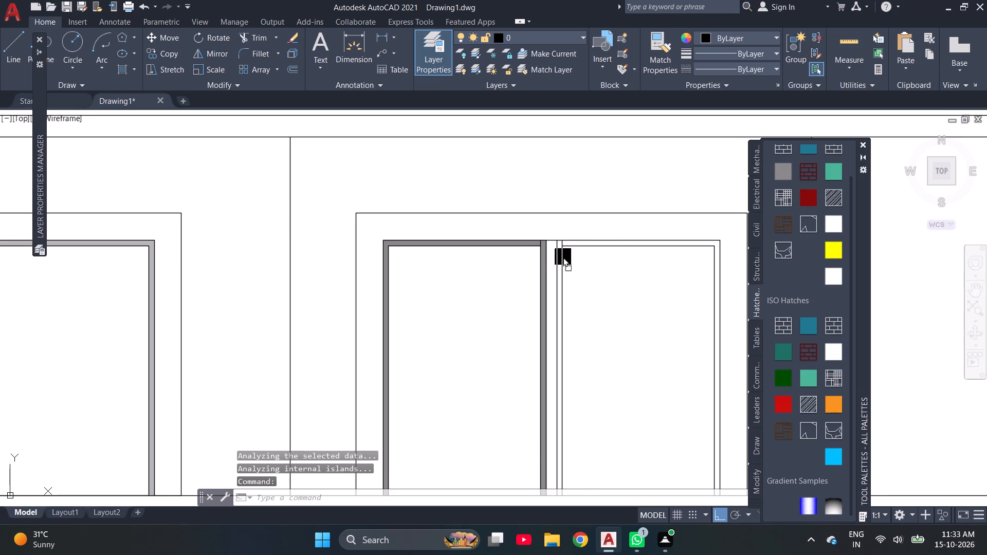
pyautogui.moveTo(563, 257); pyautogui.dragTo(559, 253)
pyautogui.moveTo(783, 166); pyautogui.dragTo(638, 237)
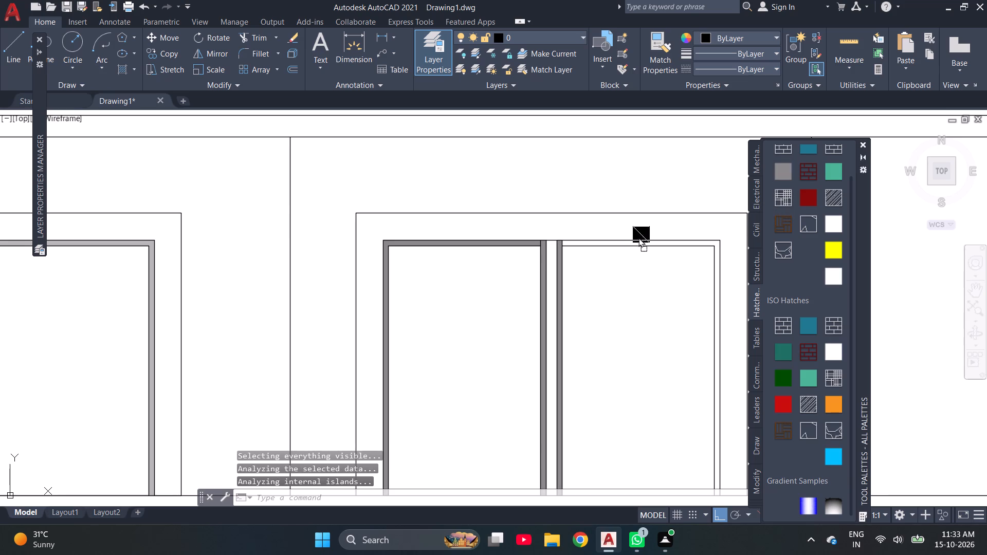
pyautogui.moveTo(638, 237); pyautogui.dragTo(637, 240)
pyautogui.moveTo(782, 168); pyautogui.dragTo(639, 248)
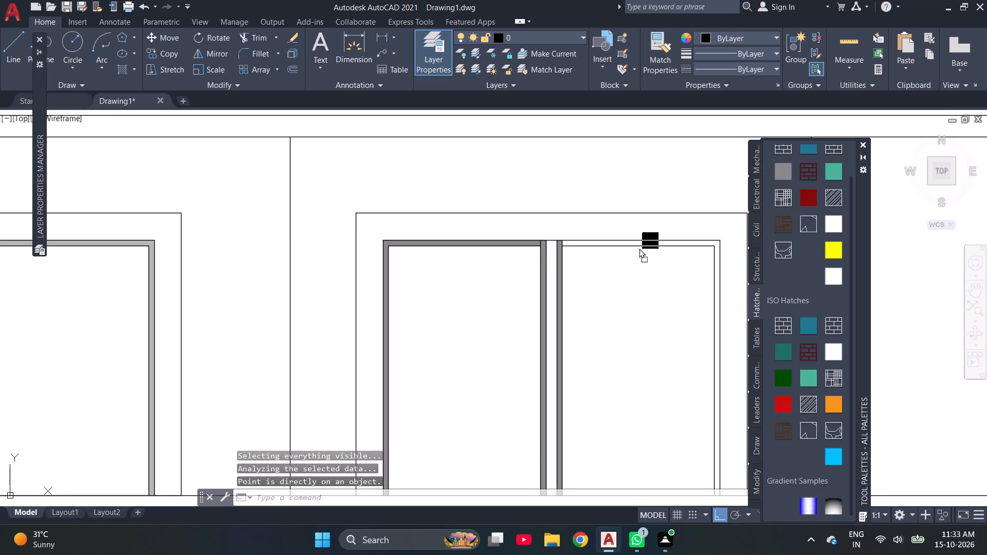
pyautogui.moveTo(639, 248); pyautogui.dragTo(637, 245)
# Fill all four panels of the first- and second-bay openings with the ISO Earth hatch.
pyautogui.scroll(-1, 526, 314)
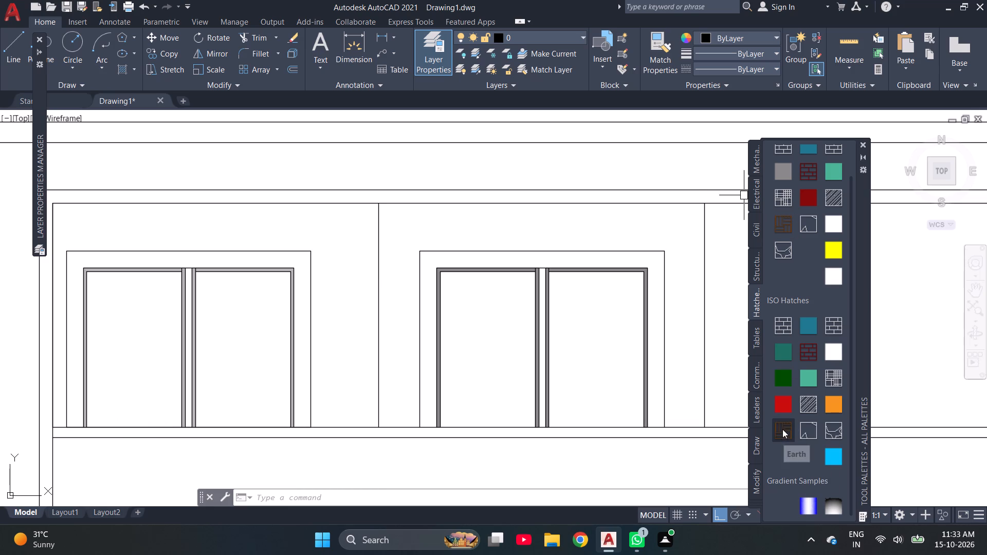
pyautogui.moveTo(782, 429); pyautogui.dragTo(592, 341)
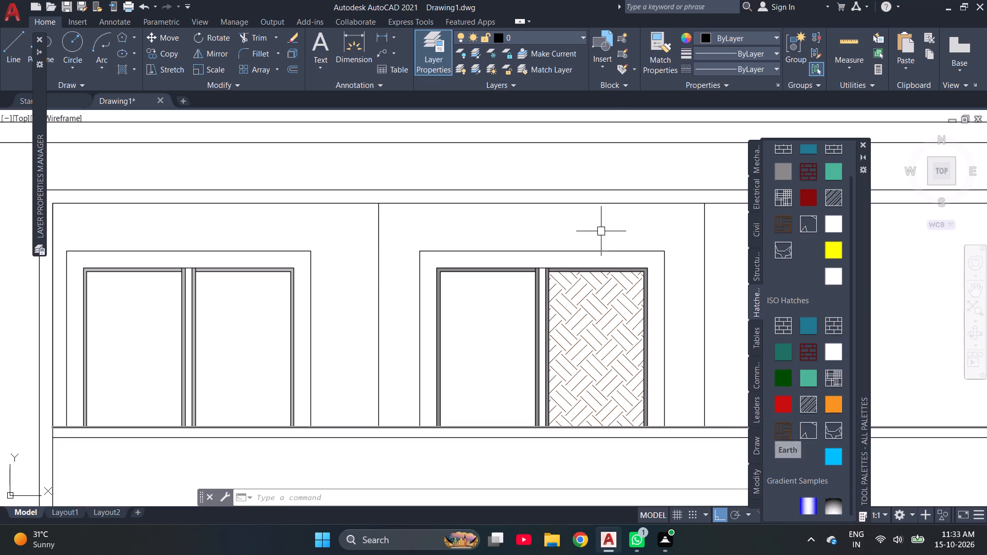
pyautogui.click(783, 428)
pyautogui.moveTo(783, 432); pyautogui.dragTo(508, 359)
pyautogui.click(508, 359)
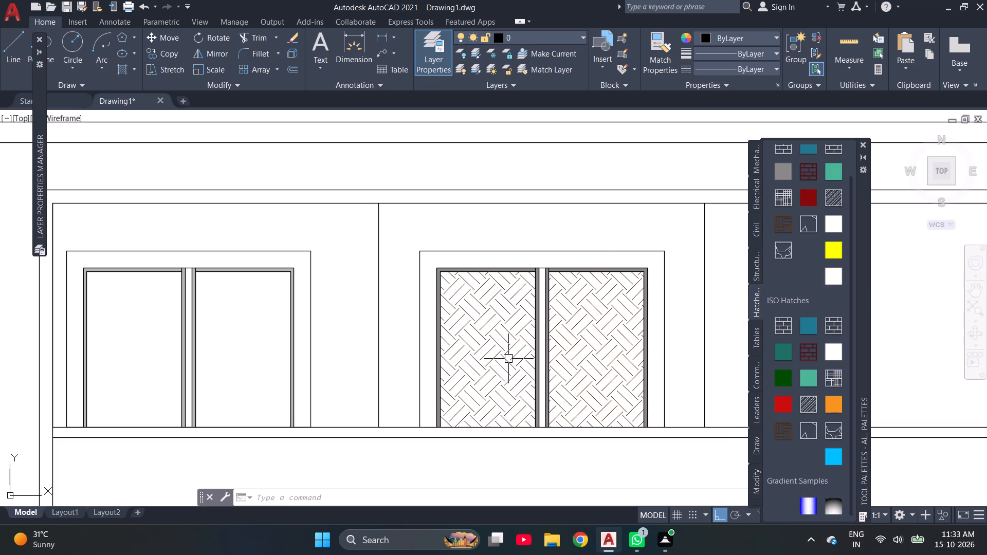
pyautogui.moveTo(782, 429); pyautogui.dragTo(247, 356)
pyautogui.moveTo(783, 431); pyautogui.dragTo(125, 356)
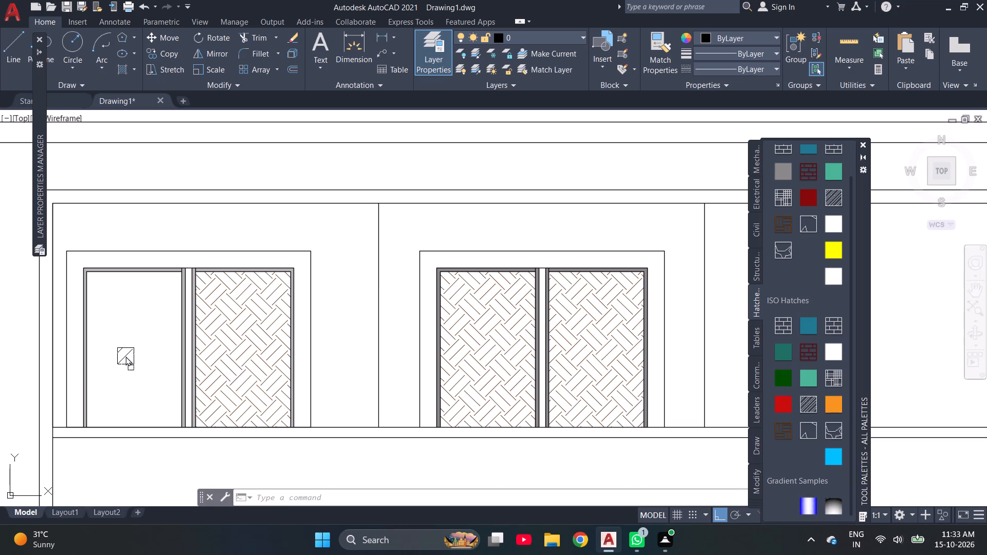
pyautogui.moveTo(125, 356); pyautogui.dragTo(125, 355)
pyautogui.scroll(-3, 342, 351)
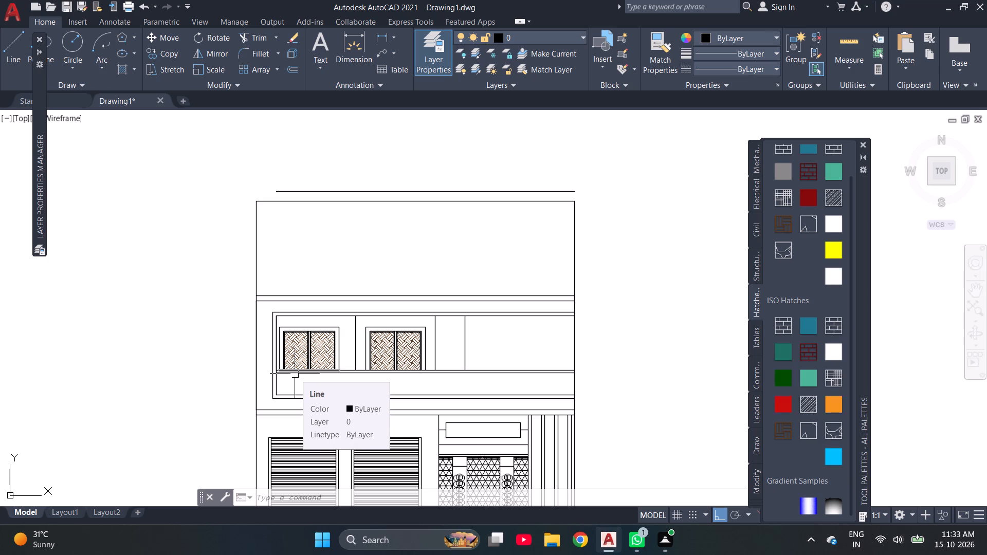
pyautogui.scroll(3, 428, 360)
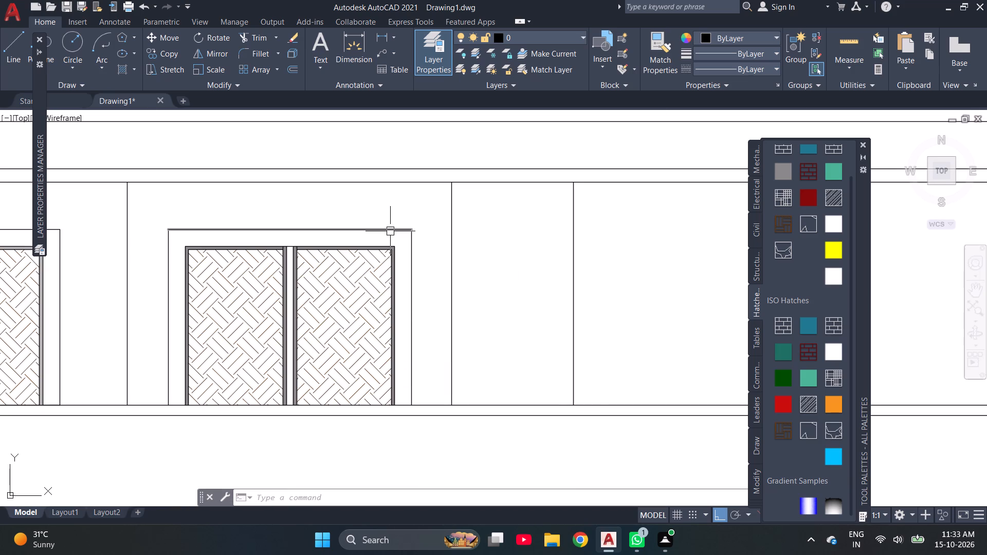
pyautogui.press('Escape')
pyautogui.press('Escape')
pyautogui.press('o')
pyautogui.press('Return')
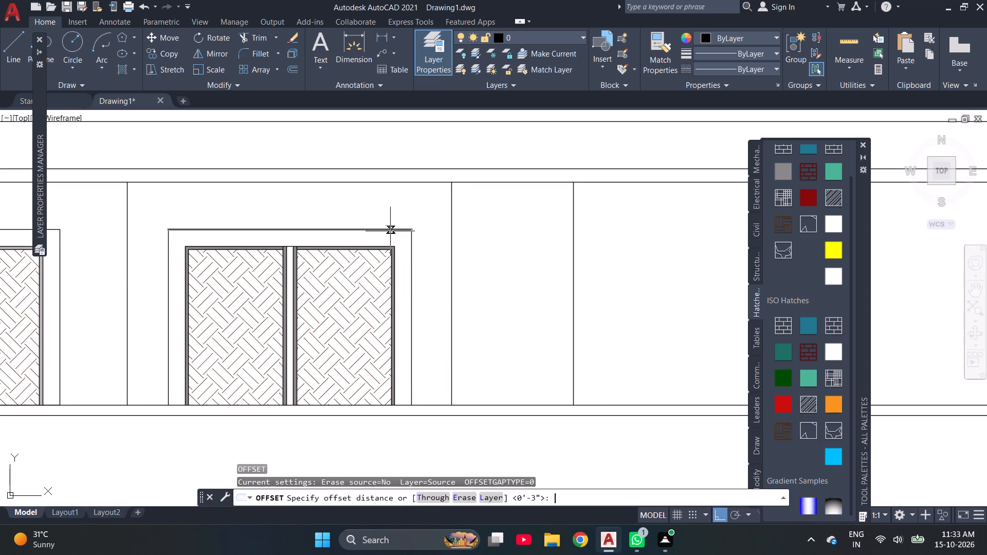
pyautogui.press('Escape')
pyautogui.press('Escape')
# Extend the second-bay opening's outer top line across the narrow third bay to that bay's far vertical line.
pyautogui.write('EX')
pyautogui.press('Return')
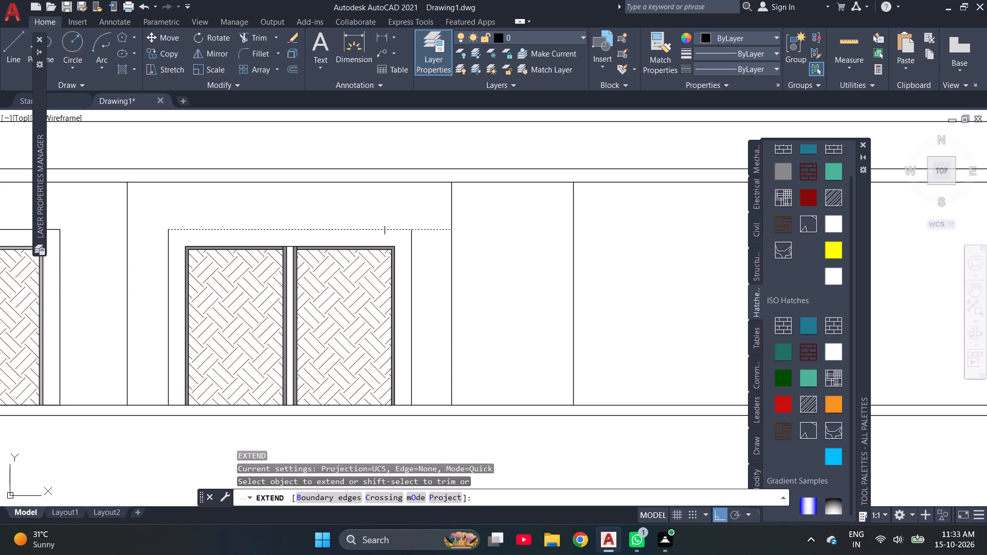
pyautogui.click(404, 232)
pyautogui.click(443, 229)
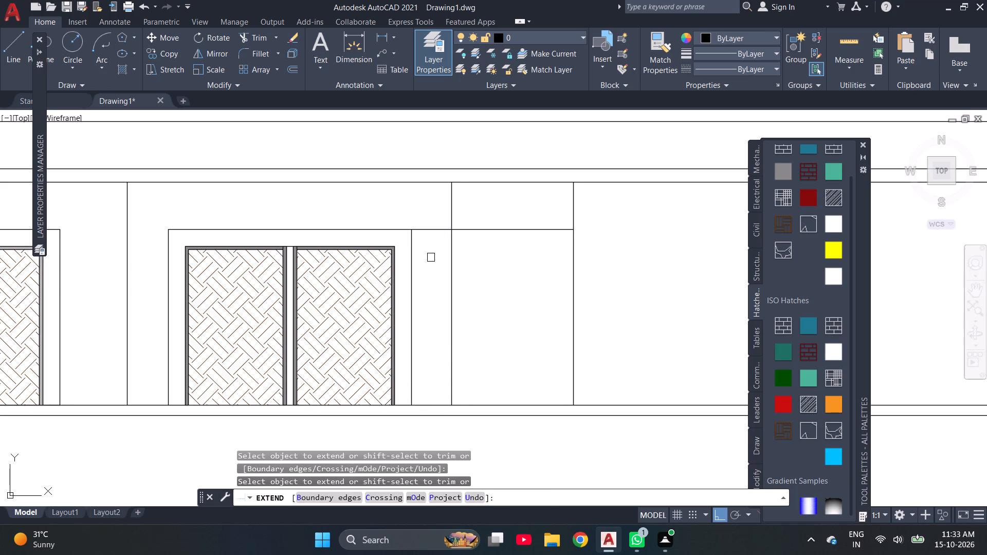
pyautogui.press('Escape')
pyautogui.press('Escape')
# Trim the extended line between the second-bay opening's outer frame and the narrow bay's near vertical line.
pyautogui.write('TR')
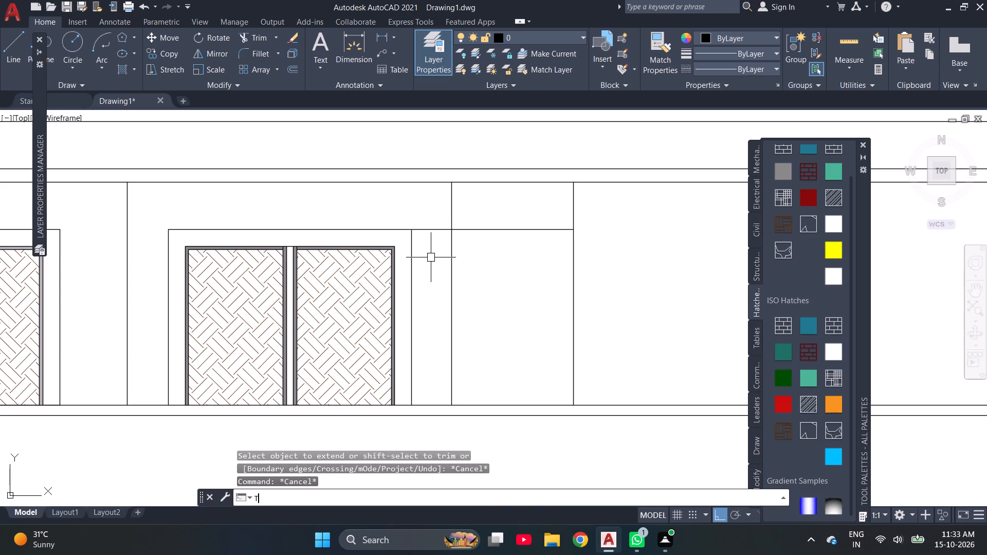
pyautogui.press('Return')
pyautogui.click(435, 227)
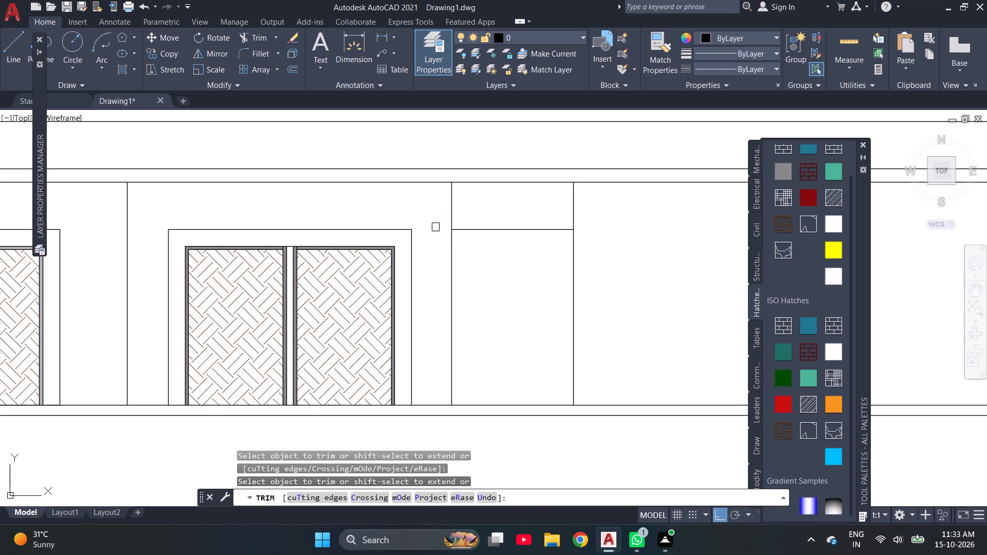
pyautogui.press('Escape')
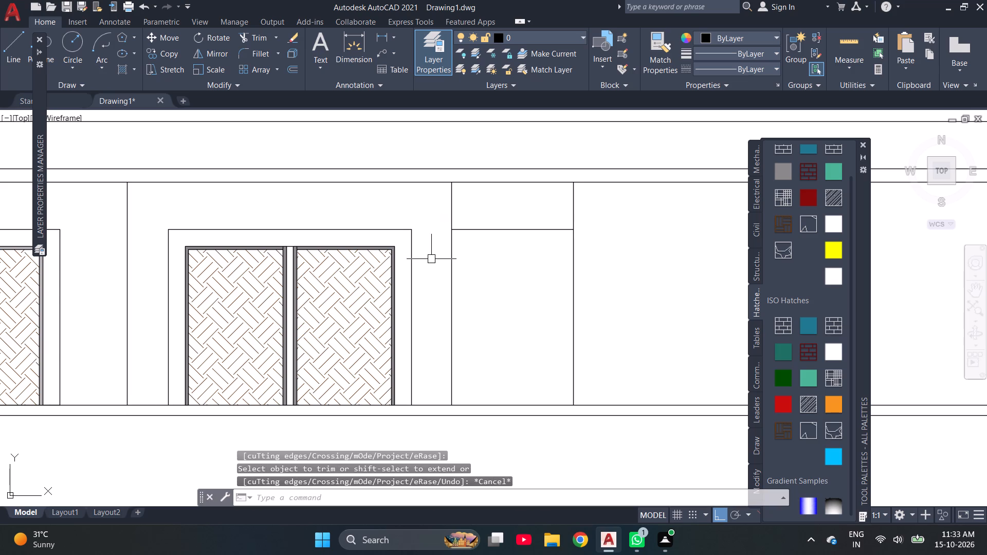
# Draw a vertical line from the far end of the narrow bay's horizontal line down to the bay's base line.
pyautogui.press('l')
pyautogui.press('Return')
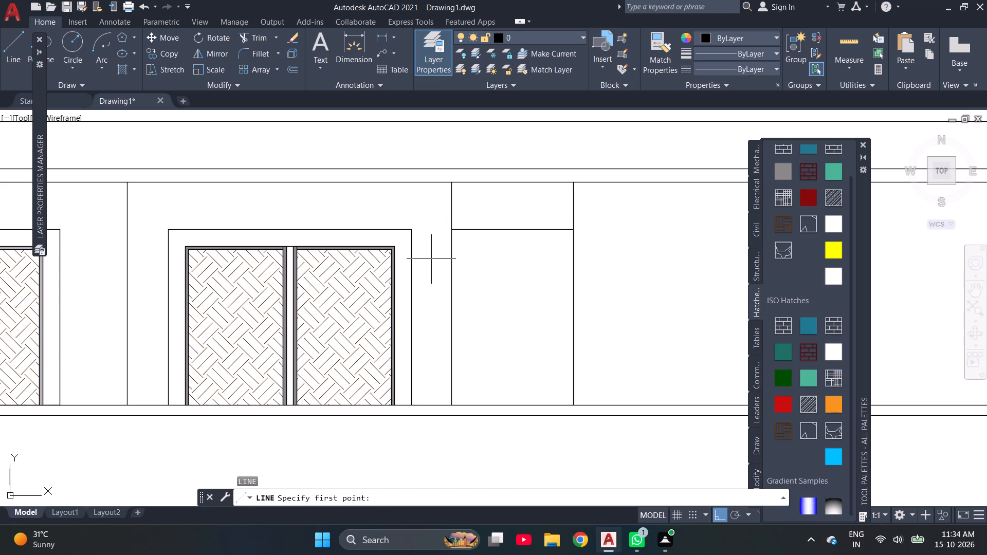
pyautogui.scroll(4, 574, 232)
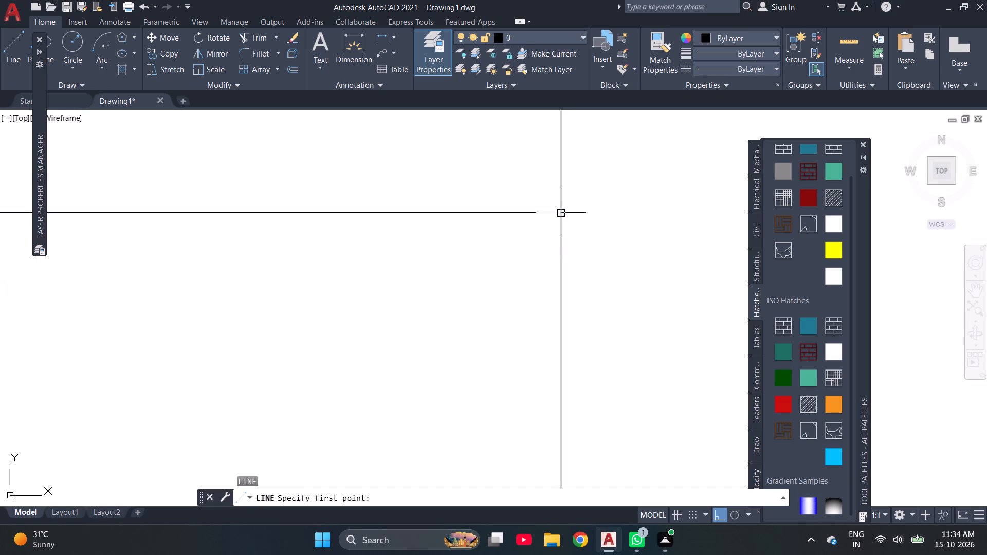
pyautogui.click(558, 213)
pyautogui.scroll(-3, 485, 220)
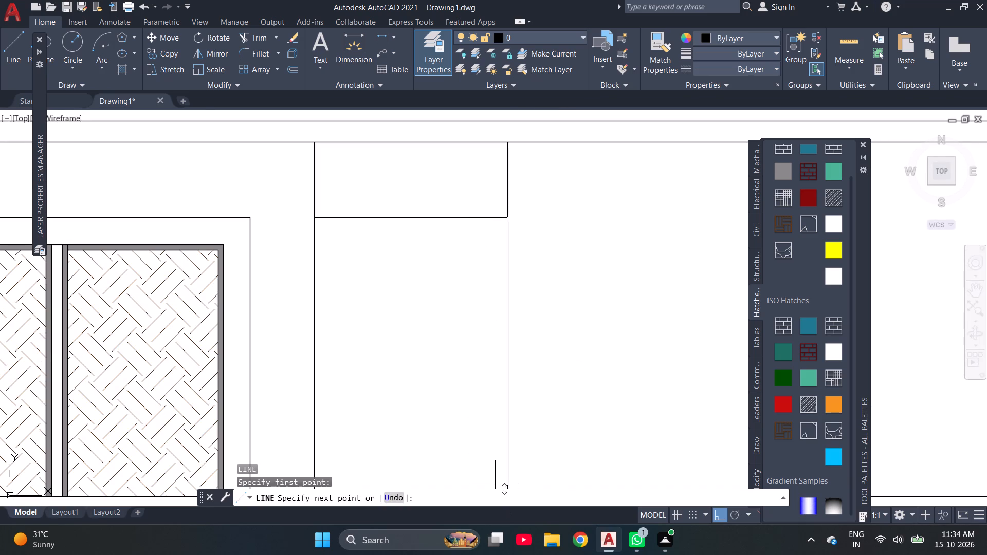
pyautogui.scroll(-1, 509, 419)
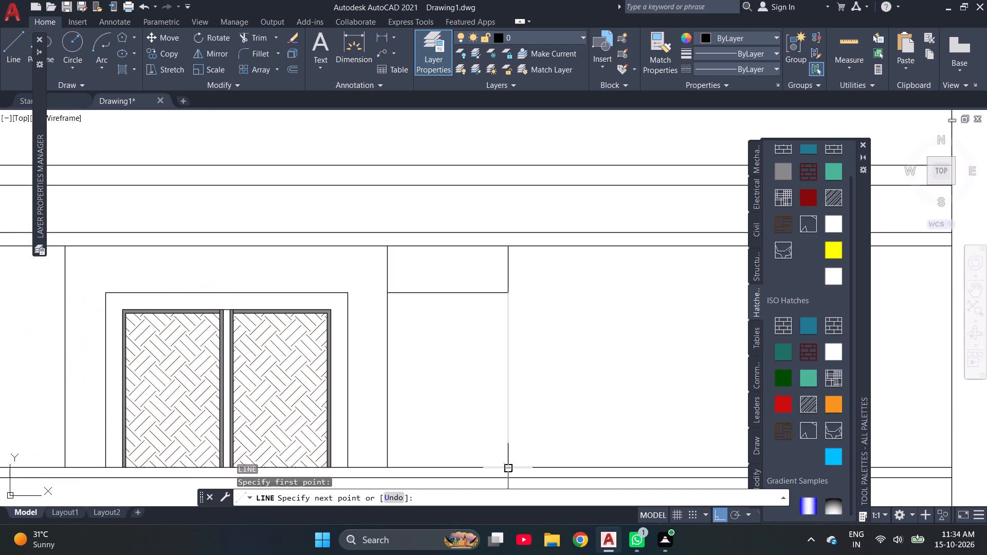
pyautogui.scroll(5, 509, 472)
pyautogui.click(494, 427)
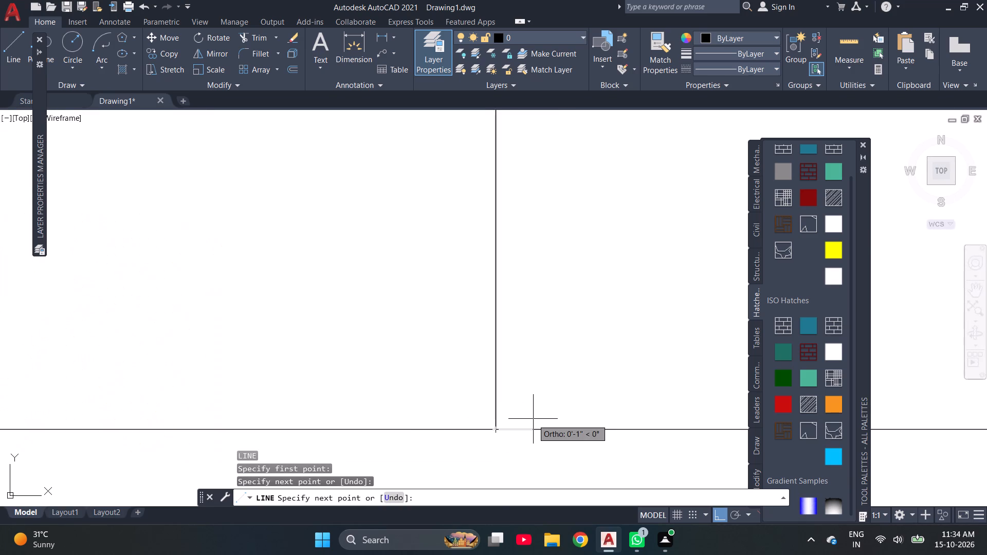
pyautogui.press('Escape')
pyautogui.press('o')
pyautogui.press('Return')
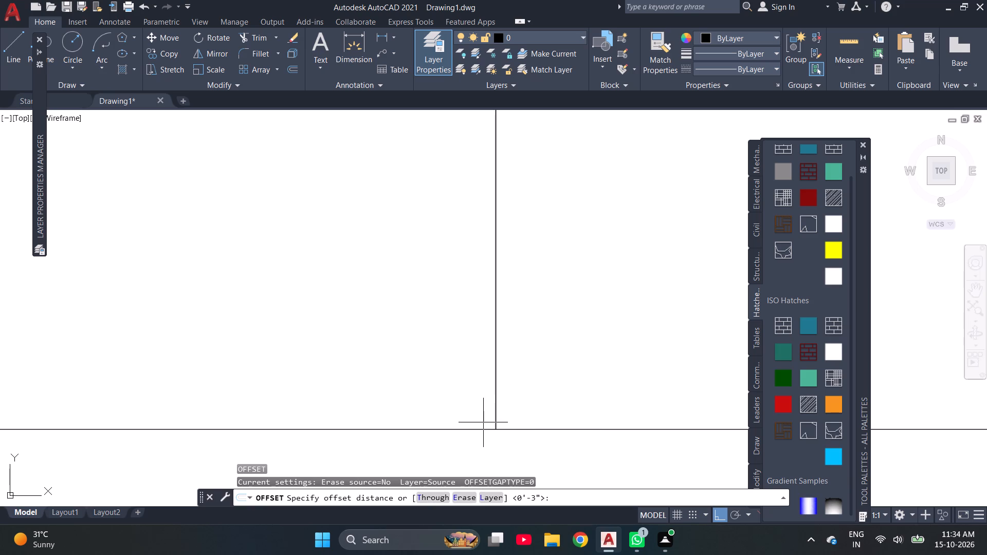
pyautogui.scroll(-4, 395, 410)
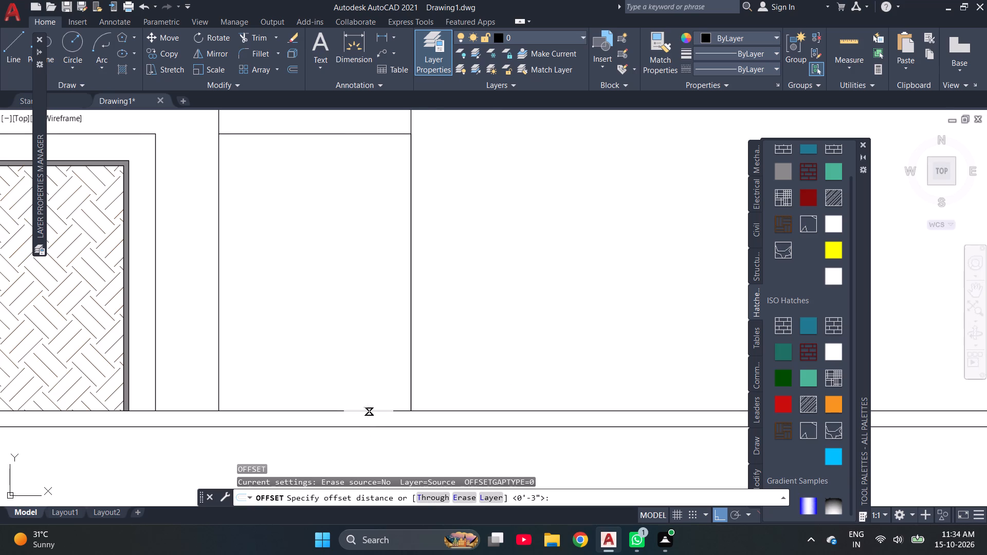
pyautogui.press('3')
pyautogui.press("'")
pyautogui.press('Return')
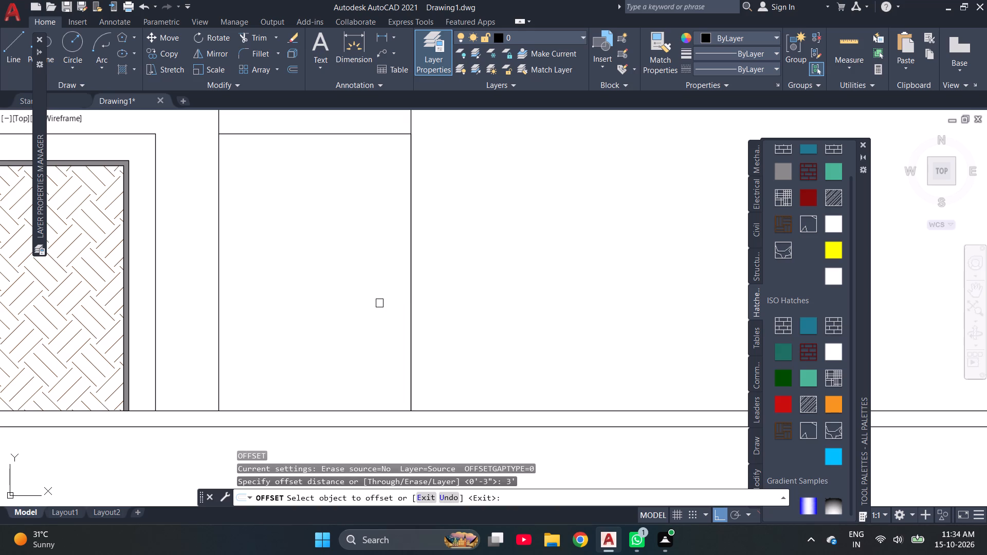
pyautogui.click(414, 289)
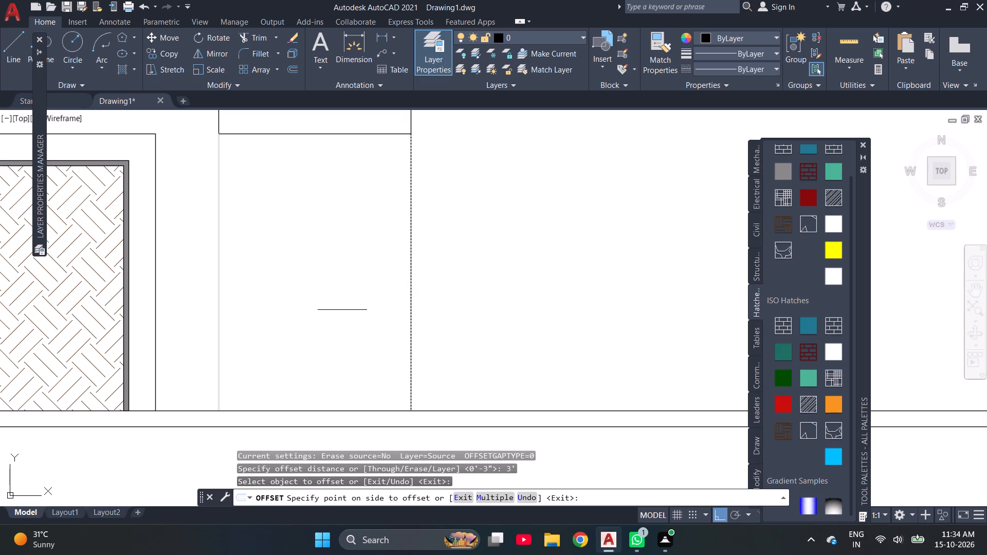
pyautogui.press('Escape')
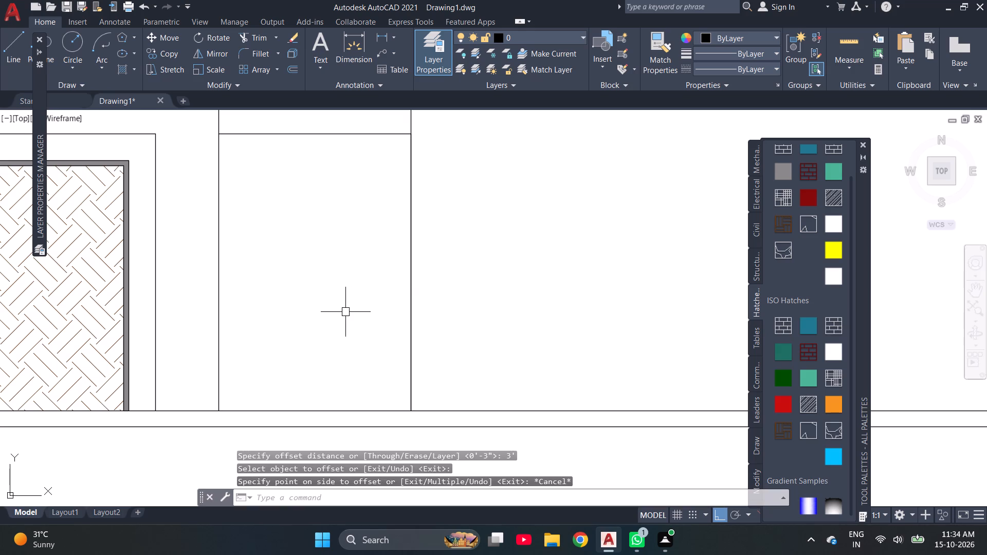
# Offset the narrow bay's new far-side vertical line 2' inward into the bay.
pyautogui.press('o')
pyautogui.press('Return')
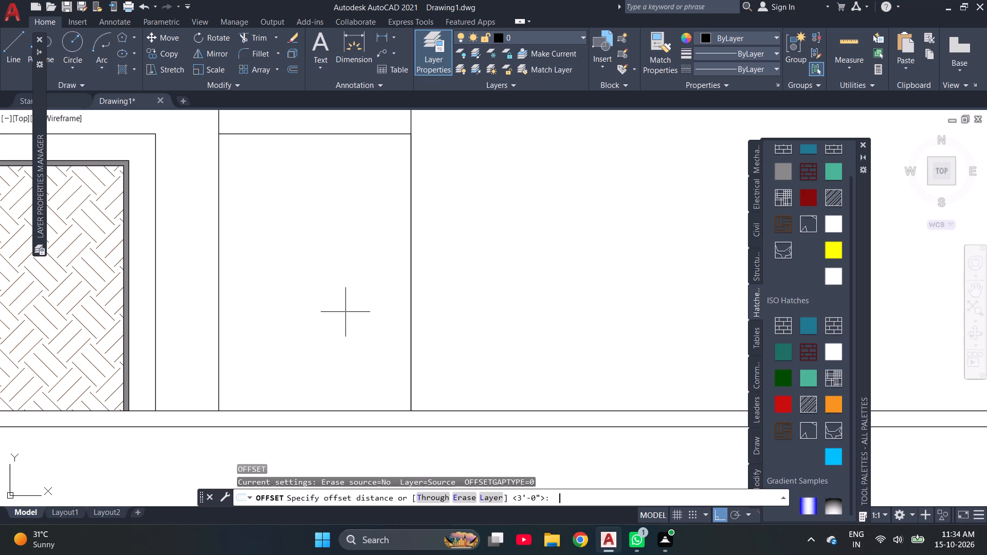
pyautogui.write("2'")
pyautogui.press('Return')
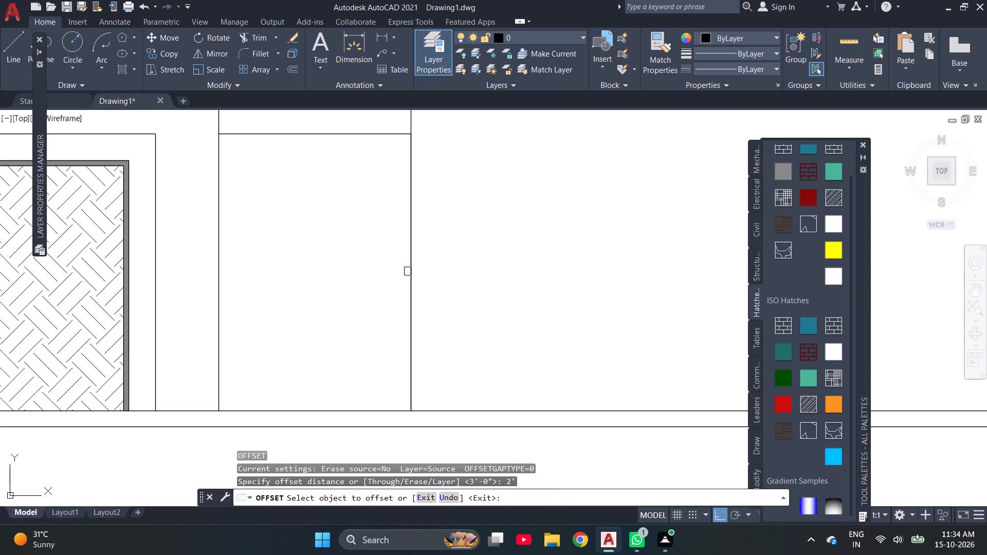
pyautogui.click(409, 270)
pyautogui.click(330, 275)
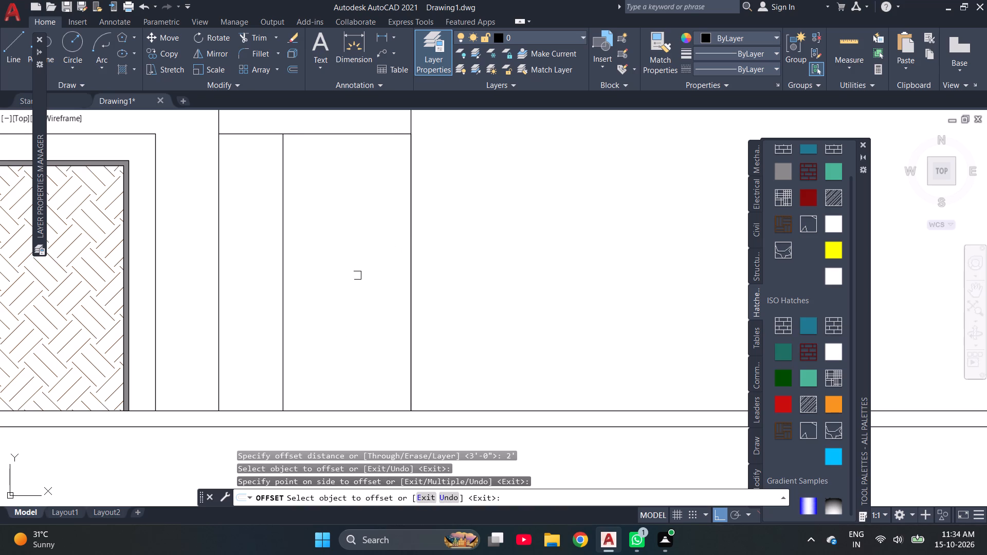
pyautogui.press('Escape')
pyautogui.press('Escape')
pyautogui.press('Escape')
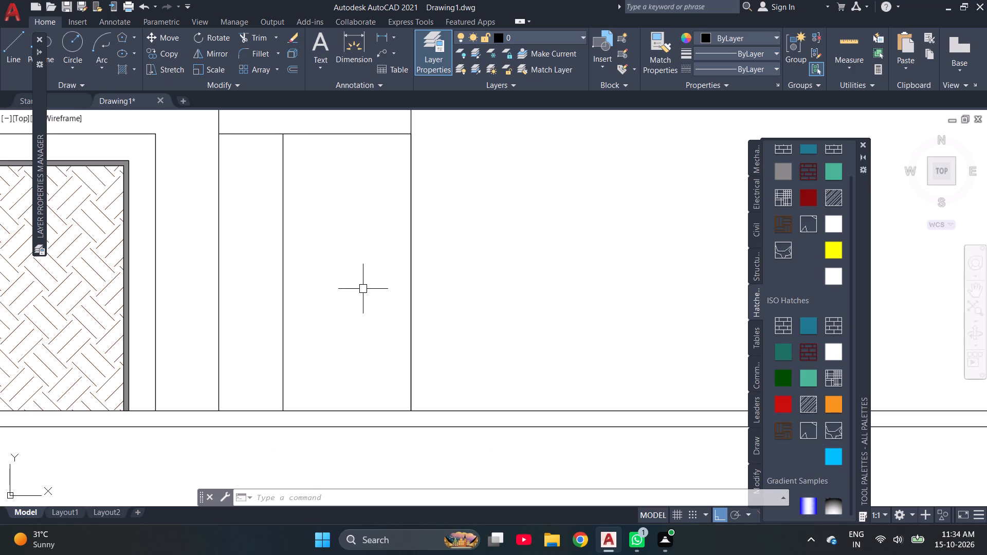
pyautogui.press('Escape')
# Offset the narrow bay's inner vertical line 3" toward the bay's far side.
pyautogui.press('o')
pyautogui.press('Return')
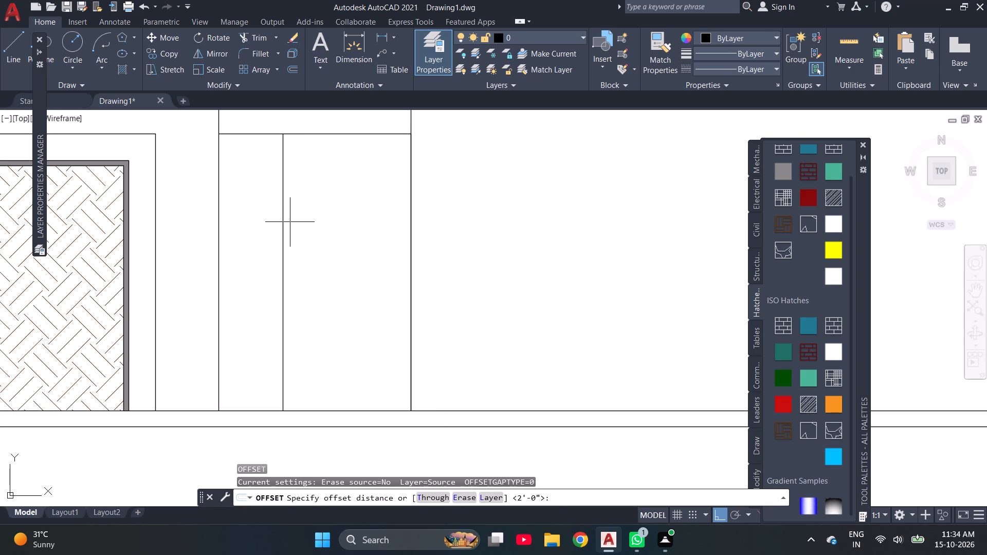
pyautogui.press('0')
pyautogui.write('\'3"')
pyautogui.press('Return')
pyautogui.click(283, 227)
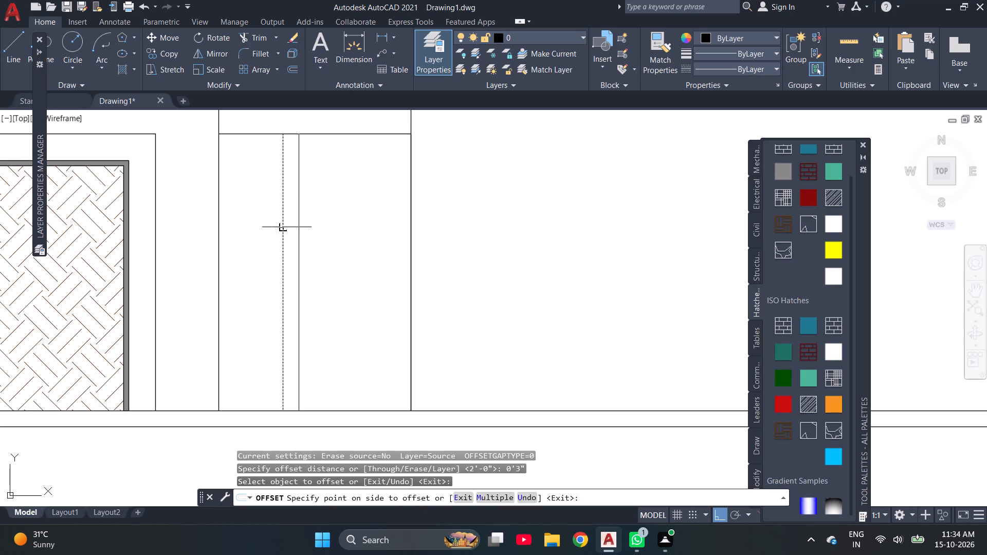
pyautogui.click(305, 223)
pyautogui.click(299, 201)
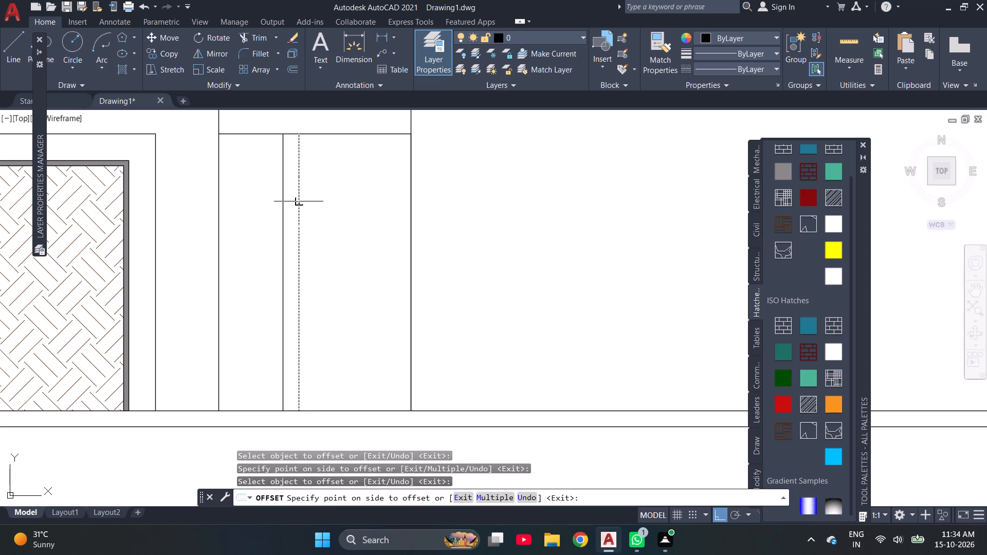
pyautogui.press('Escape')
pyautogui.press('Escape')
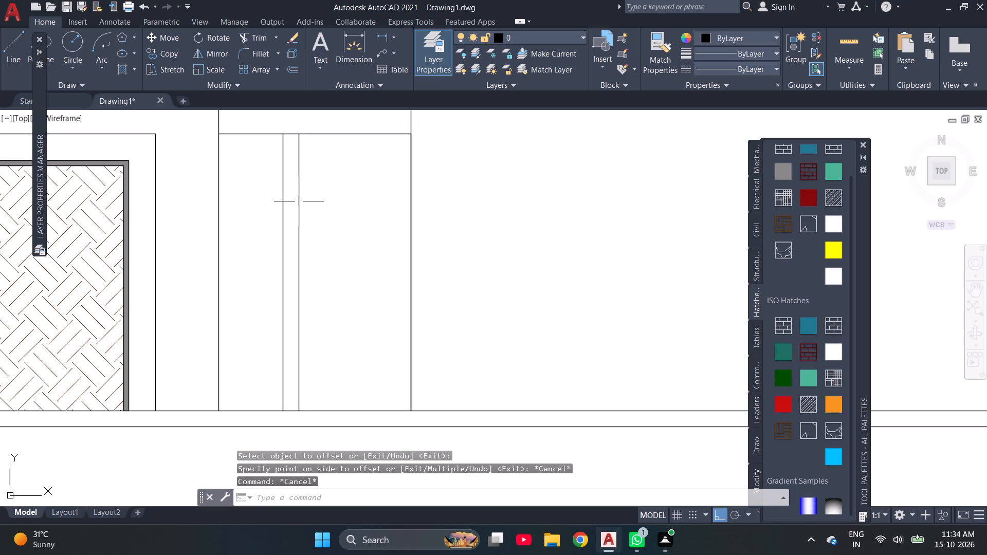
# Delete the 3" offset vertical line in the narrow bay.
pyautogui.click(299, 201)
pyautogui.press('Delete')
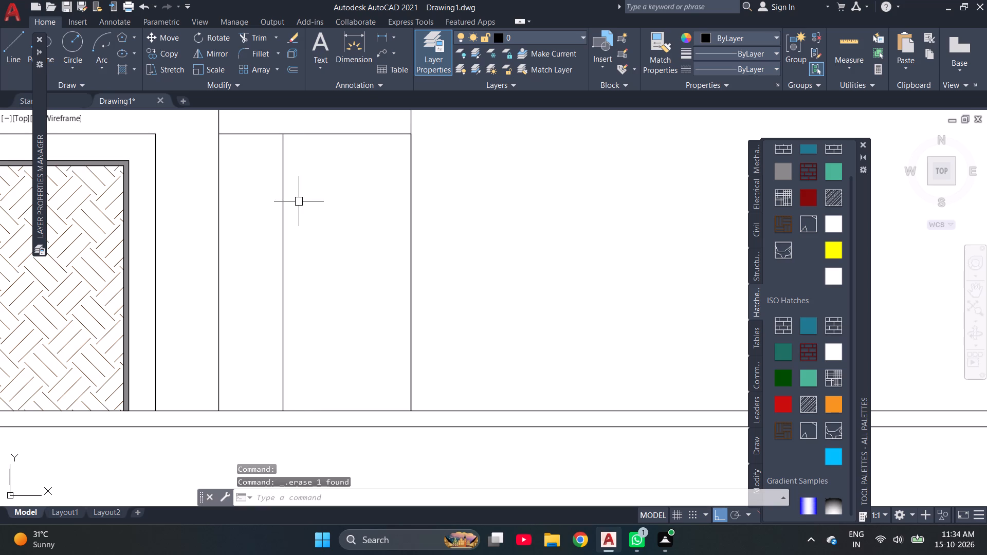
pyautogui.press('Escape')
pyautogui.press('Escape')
# Offset the narrow bay opening's near-side vertical line and its horizontal top line 2" into the opening.
pyautogui.press('o')
pyautogui.press('Return')
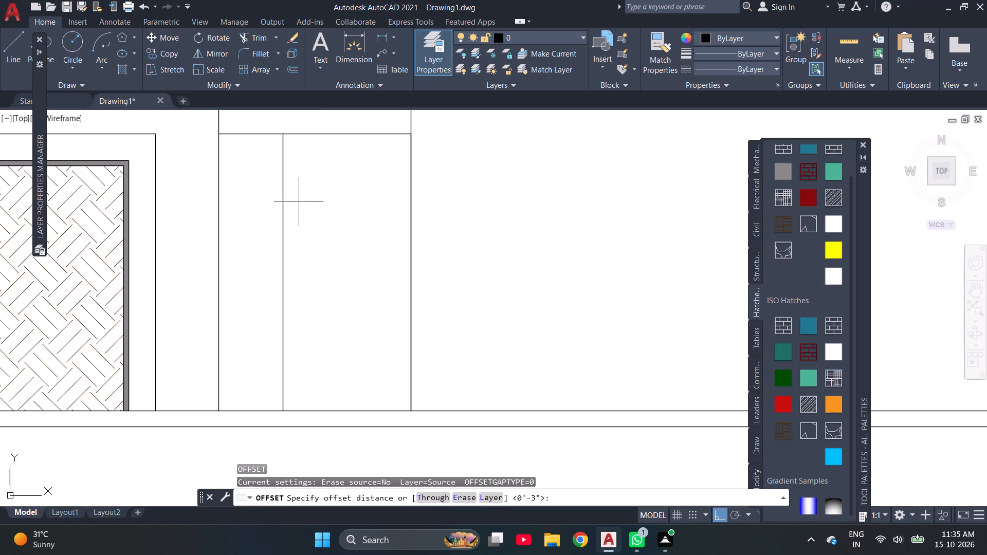
pyautogui.write('0\'2"')
pyautogui.press('Return')
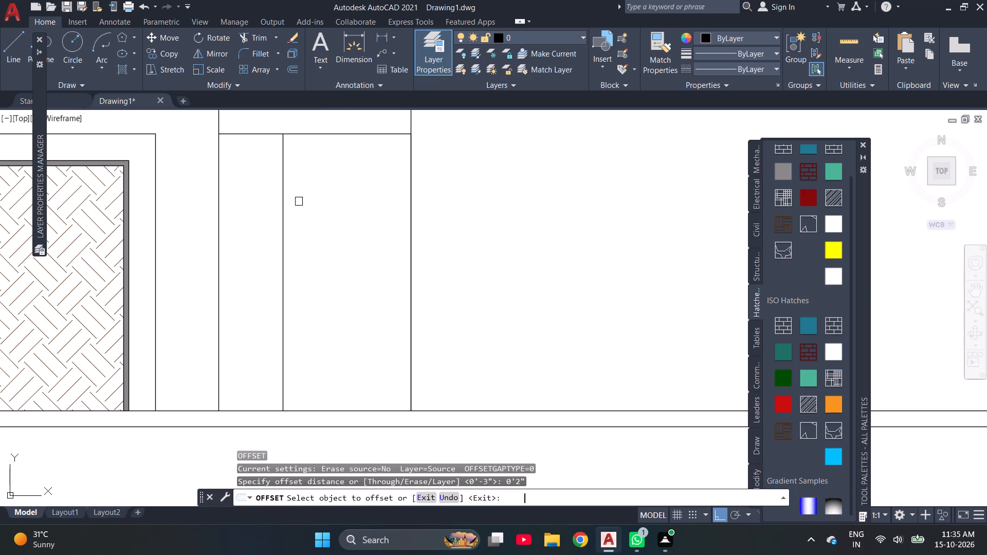
pyautogui.click(286, 234)
pyautogui.click(305, 232)
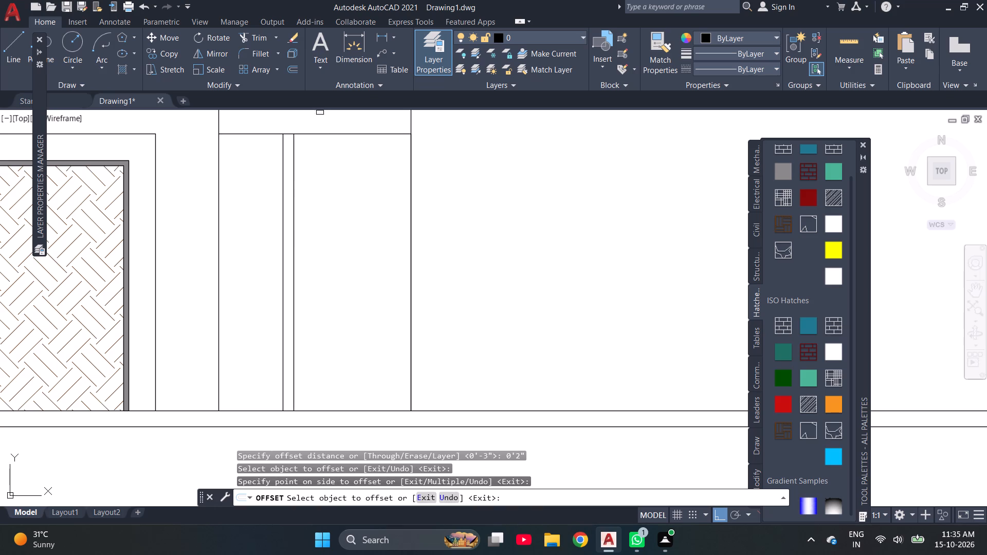
pyautogui.click(327, 137)
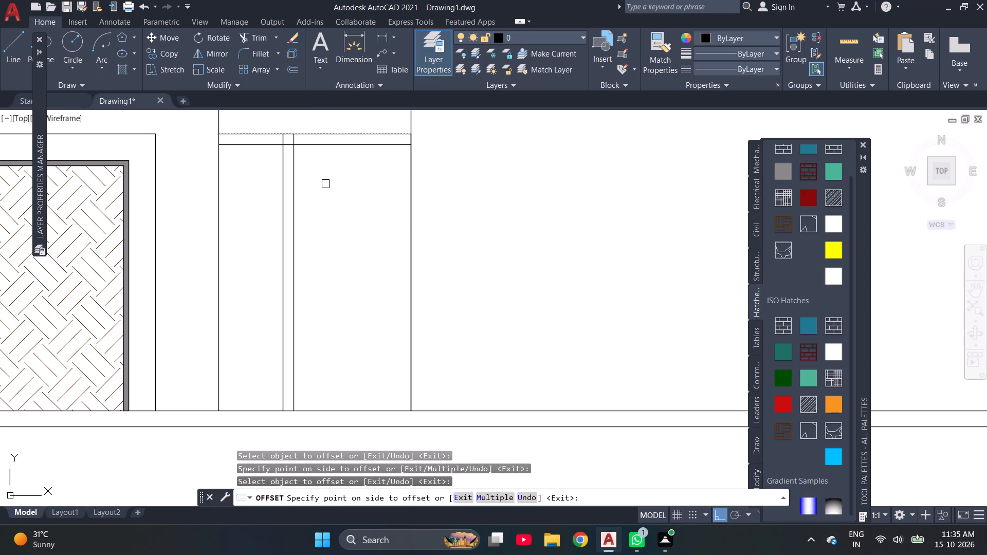
pyautogui.click(325, 184)
pyautogui.press('Escape')
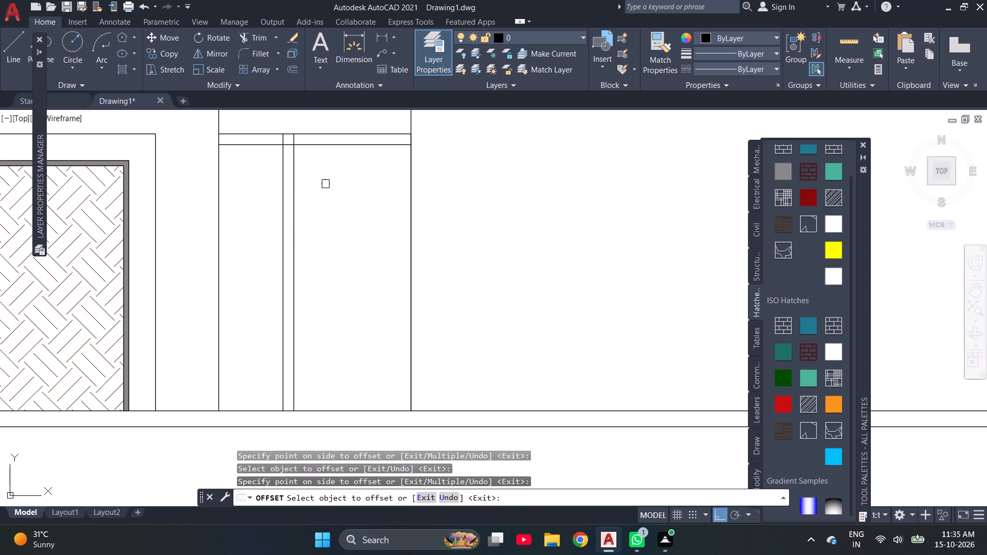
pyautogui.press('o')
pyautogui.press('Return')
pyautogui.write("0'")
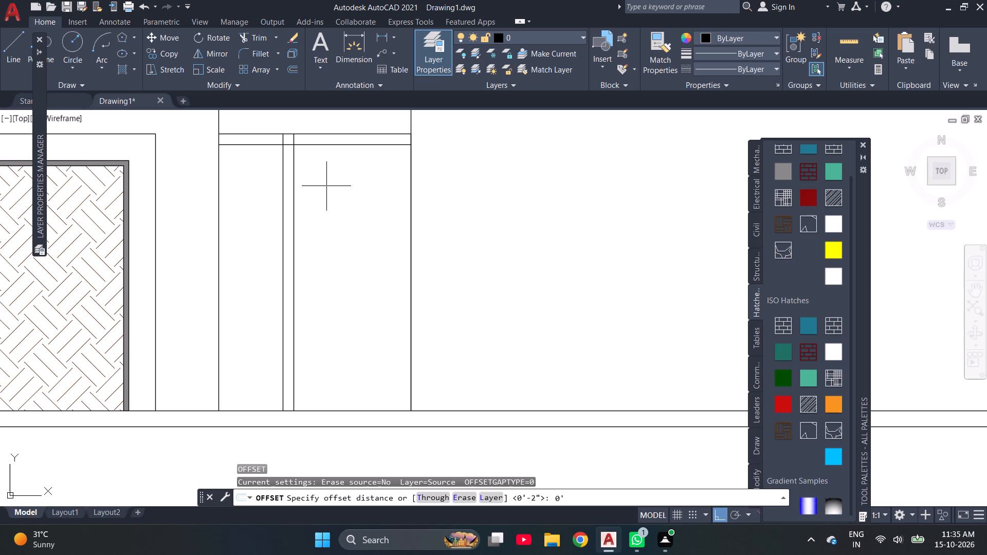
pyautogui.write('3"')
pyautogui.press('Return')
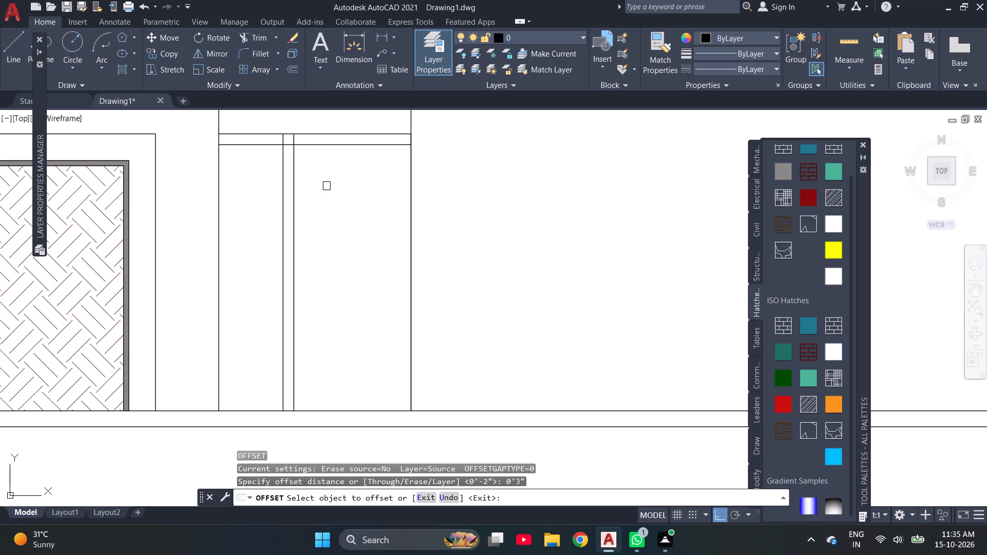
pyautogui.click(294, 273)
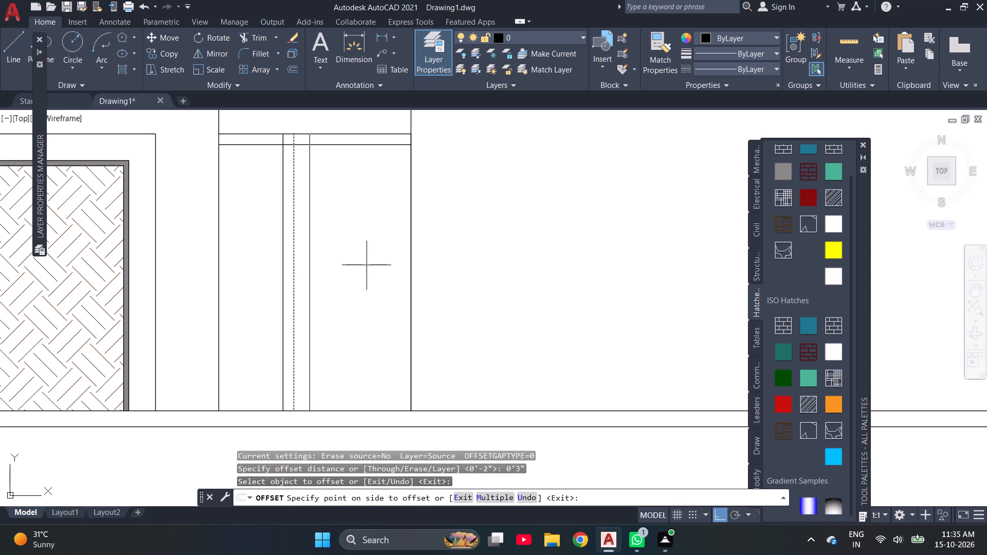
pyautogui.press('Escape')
# Offset the 2" offset vertical line, the bay's far-side vertical line and the lower top line 4" into the opening.
pyautogui.press('o')
pyautogui.press('Return')
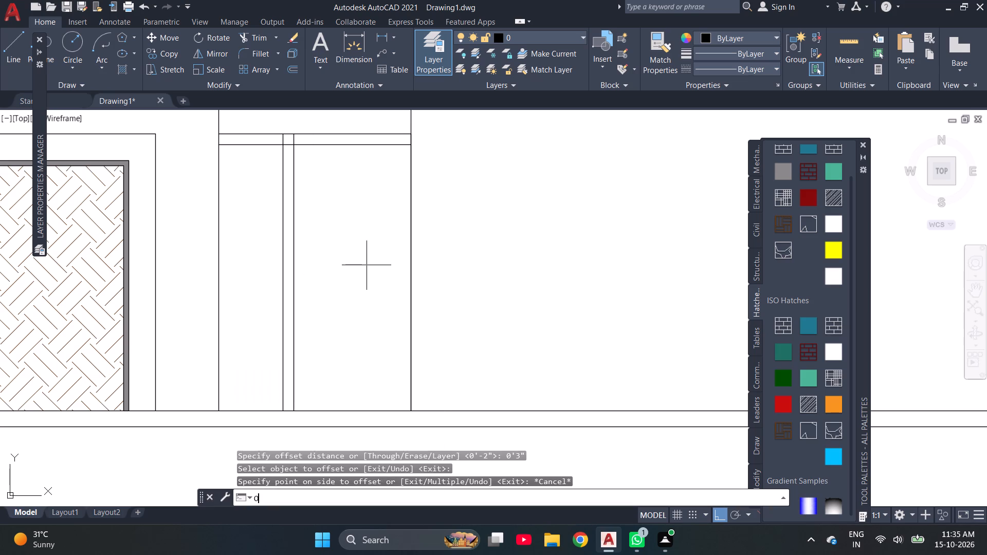
pyautogui.write("0'")
pyautogui.write('4"')
pyautogui.press('Return')
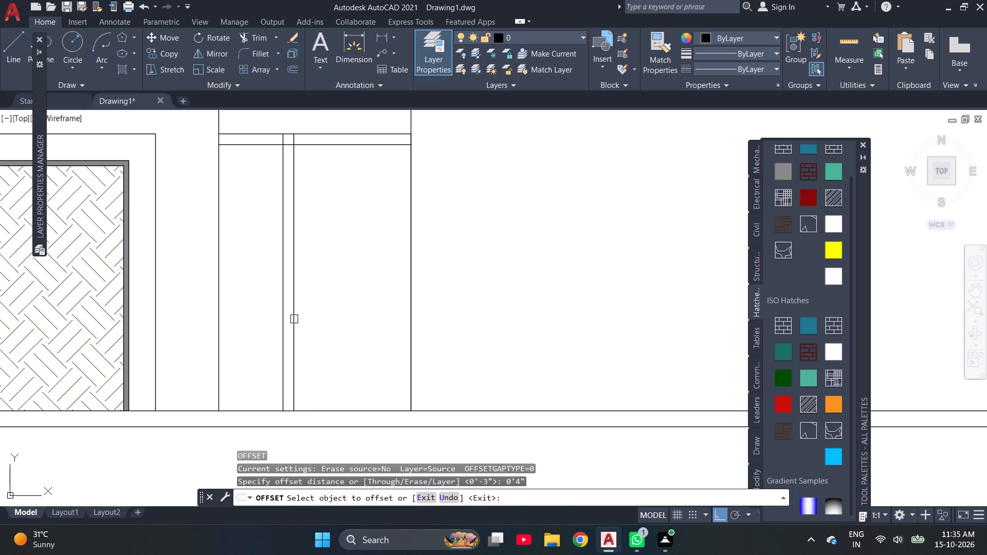
pyautogui.click(293, 322)
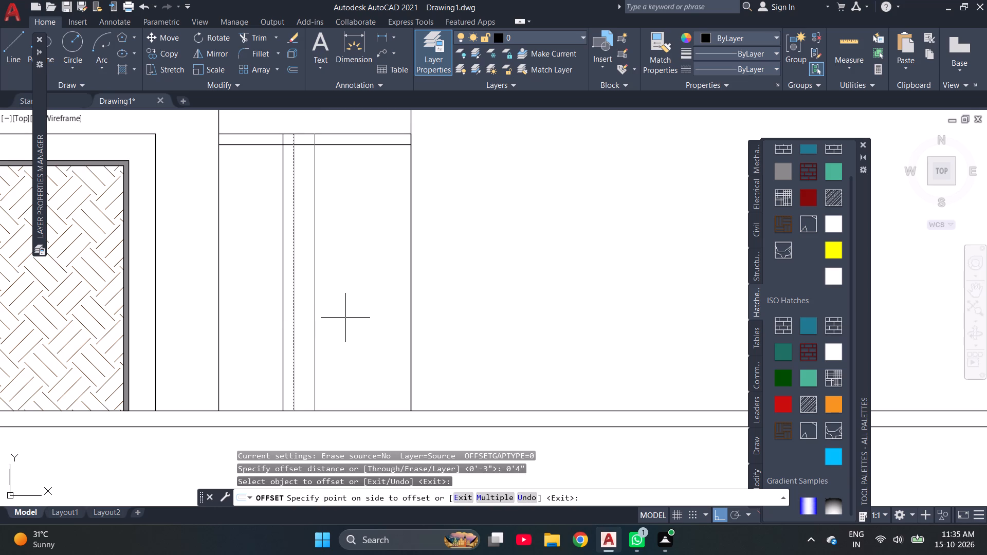
pyautogui.click(345, 318)
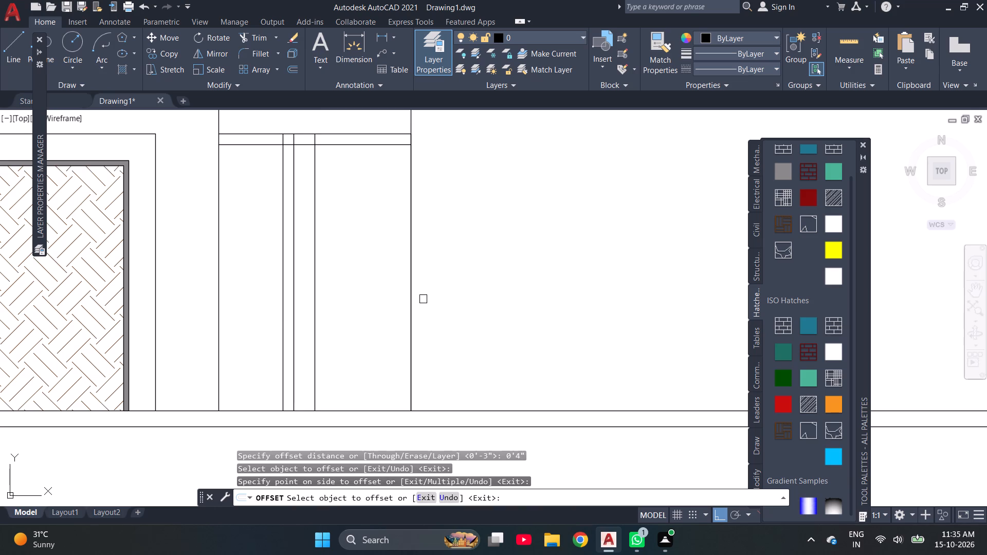
pyautogui.click(415, 309)
pyautogui.click(386, 331)
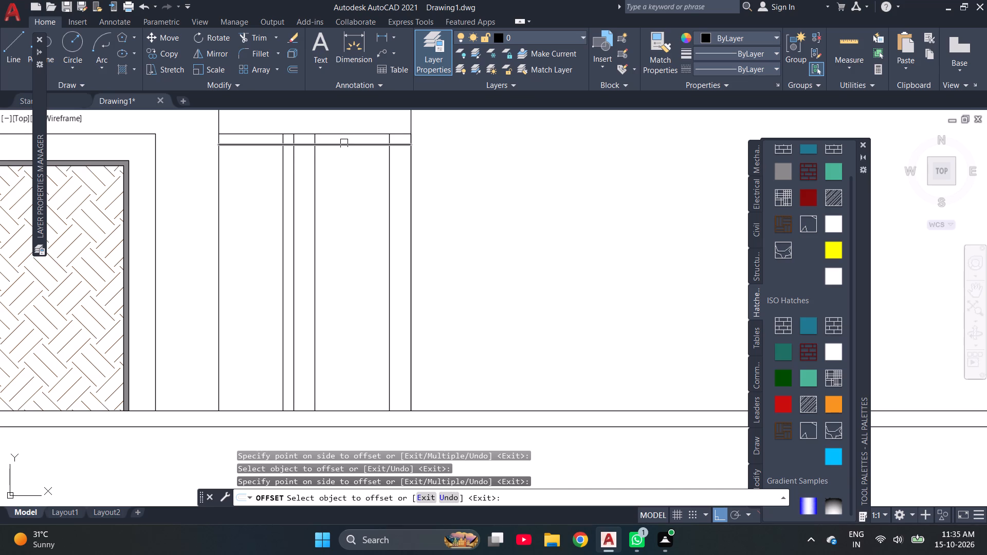
pyautogui.click(344, 143)
pyautogui.click(340, 199)
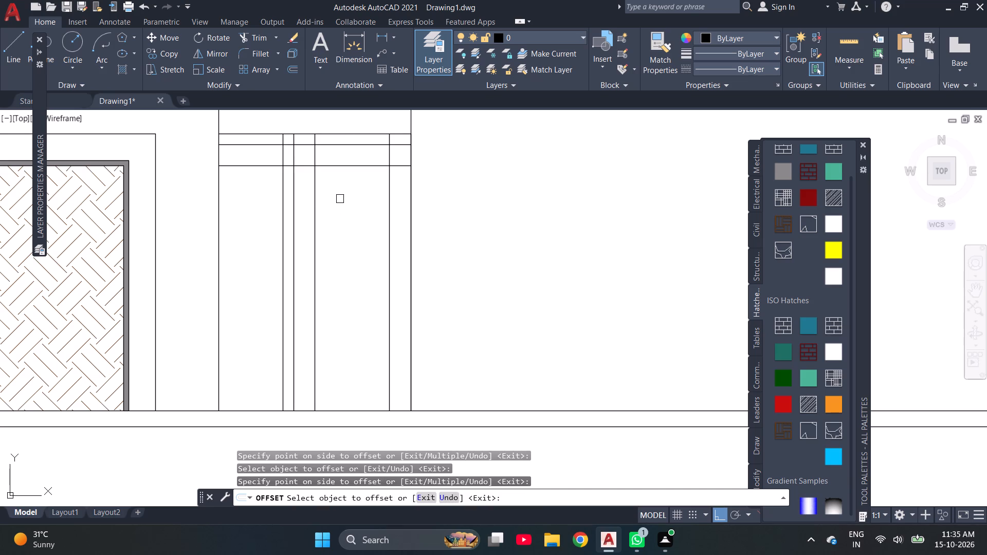
pyautogui.press('Escape')
pyautogui.press('Escape')
# Trim the 4" offset lines at their upper corners and remove the horizontal overruns, leaving a clean innermost panel outline.
pyautogui.write('TR')
pyautogui.press('Return')
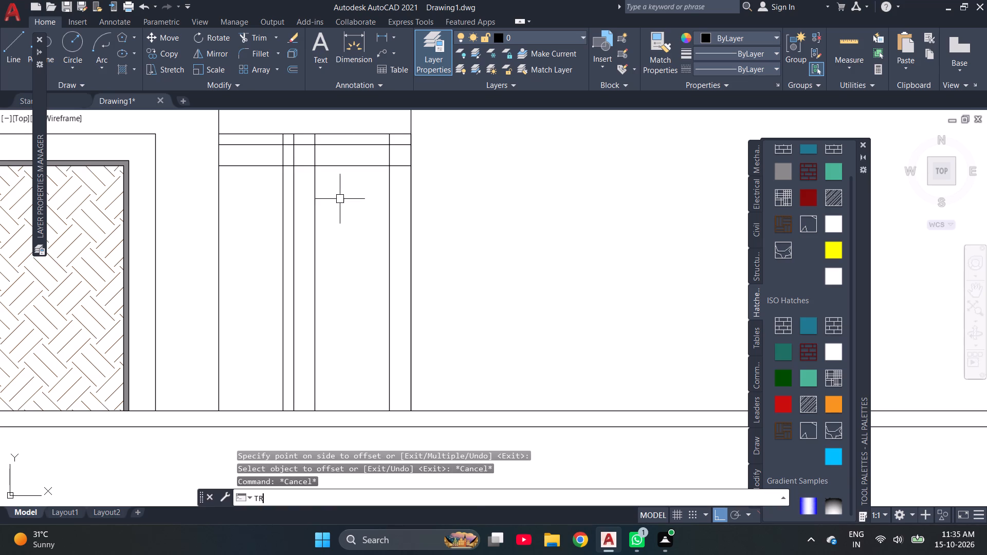
pyautogui.click(304, 165)
pyautogui.click(318, 155)
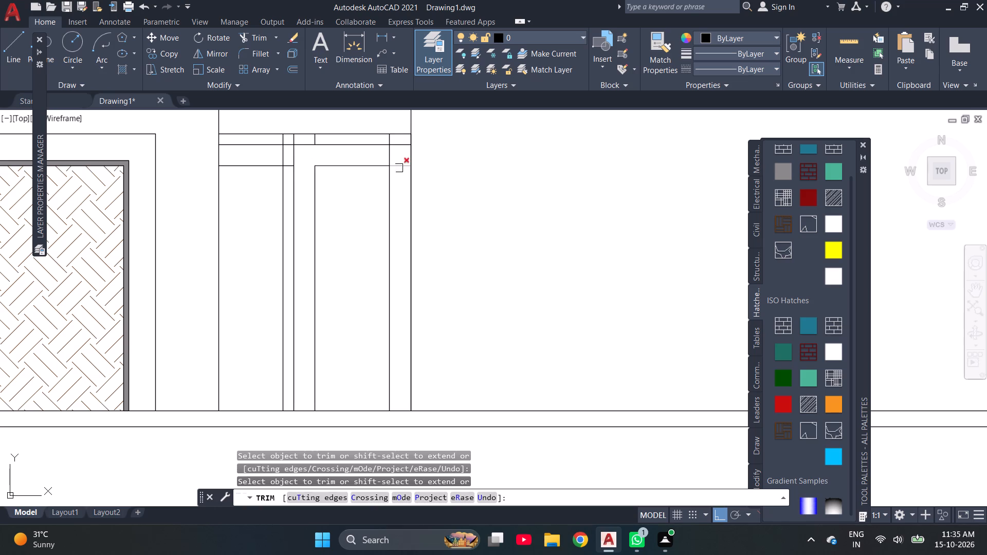
pyautogui.click(389, 157)
pyautogui.click(401, 169)
pyautogui.scroll(2, 282, 159)
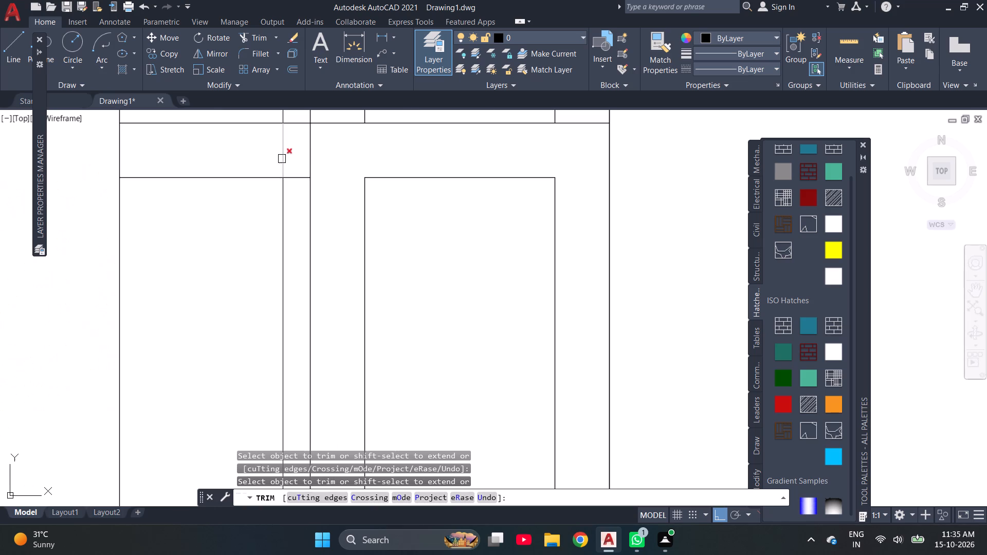
pyautogui.click(298, 181)
pyautogui.click(239, 183)
pyautogui.click(234, 177)
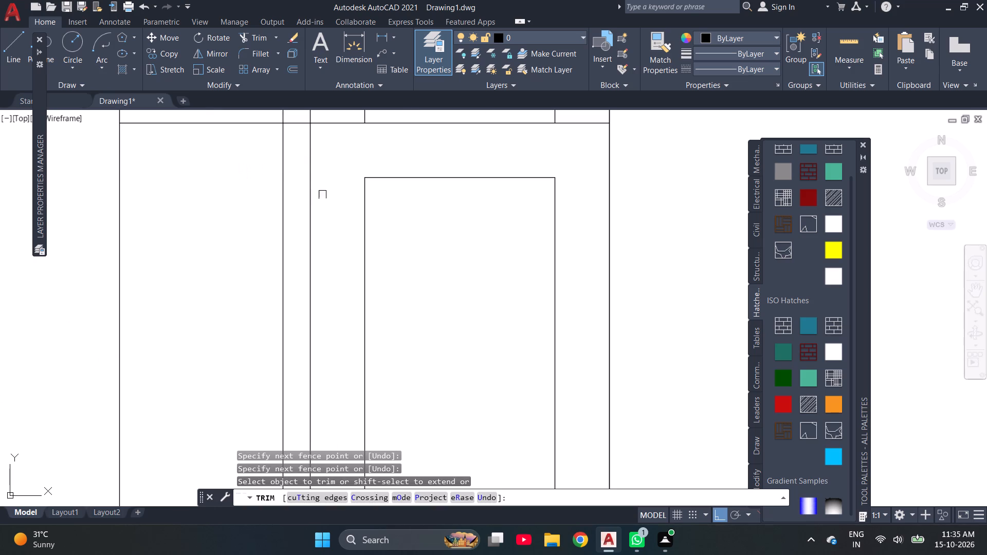
# Trim the two upper horizontal lines at the frame's near-side corners and remove the vertical stubs between them.
pyautogui.scroll(-2, 346, 200)
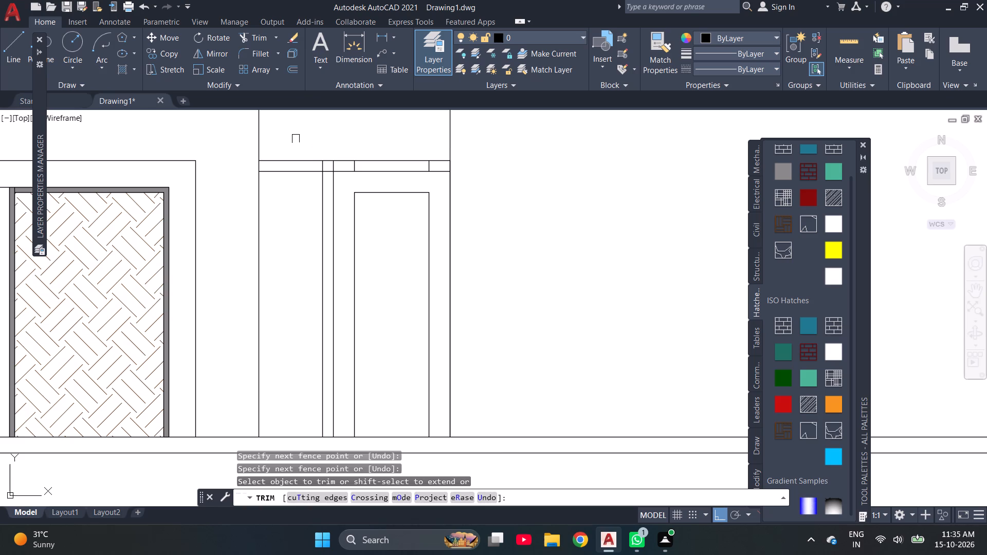
pyautogui.moveTo(296, 137); pyautogui.dragTo(294, 219)
pyautogui.scroll(2, 333, 165)
pyautogui.click(313, 184)
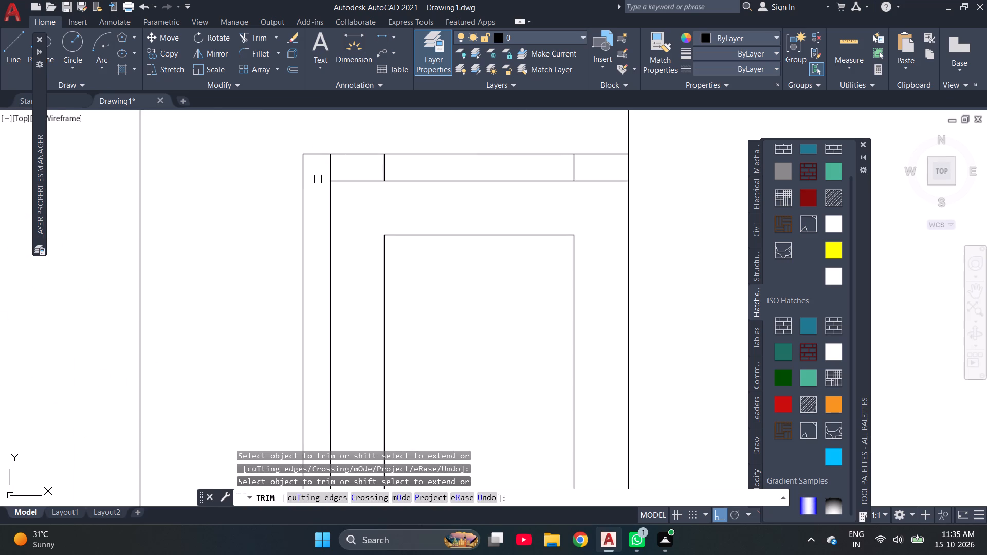
pyautogui.click(332, 163)
pyautogui.moveTo(355, 169); pyautogui.dragTo(585, 171)
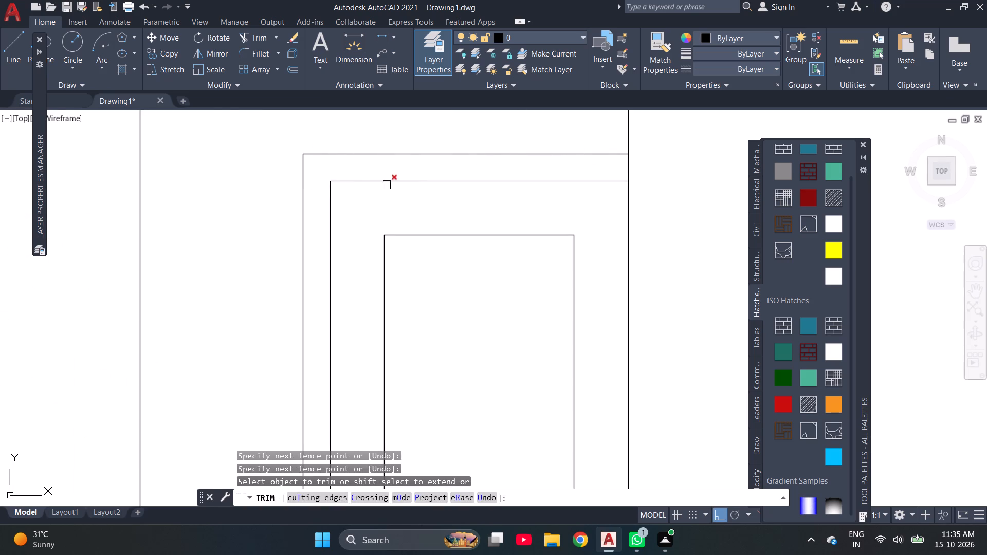
pyautogui.scroll(-2, 379, 186)
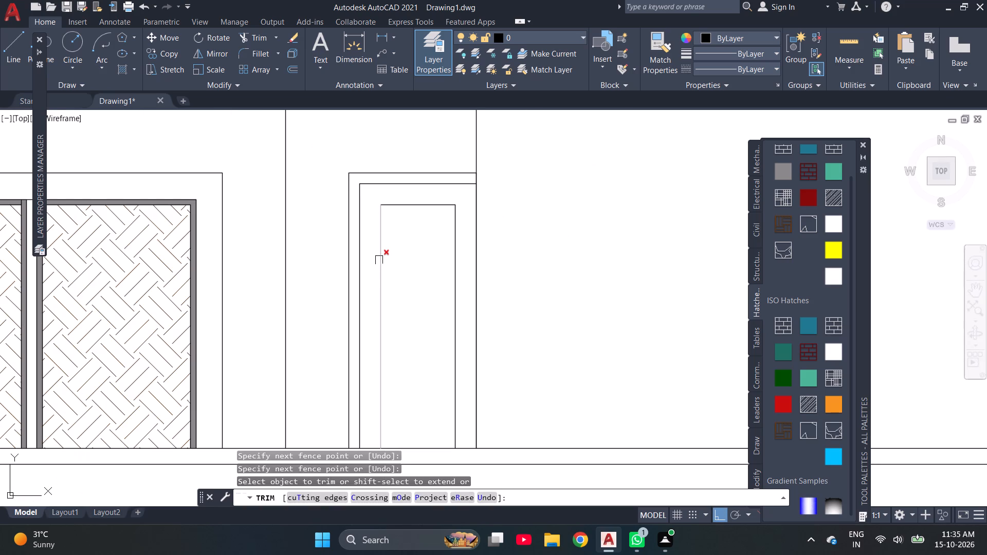
pyautogui.press('Escape')
pyautogui.press('Escape')
# With Ortho off, draw a diagonal line from the innermost panel's near top corner to the outer frame's corner.
pyautogui.press('l')
pyautogui.press('Return')
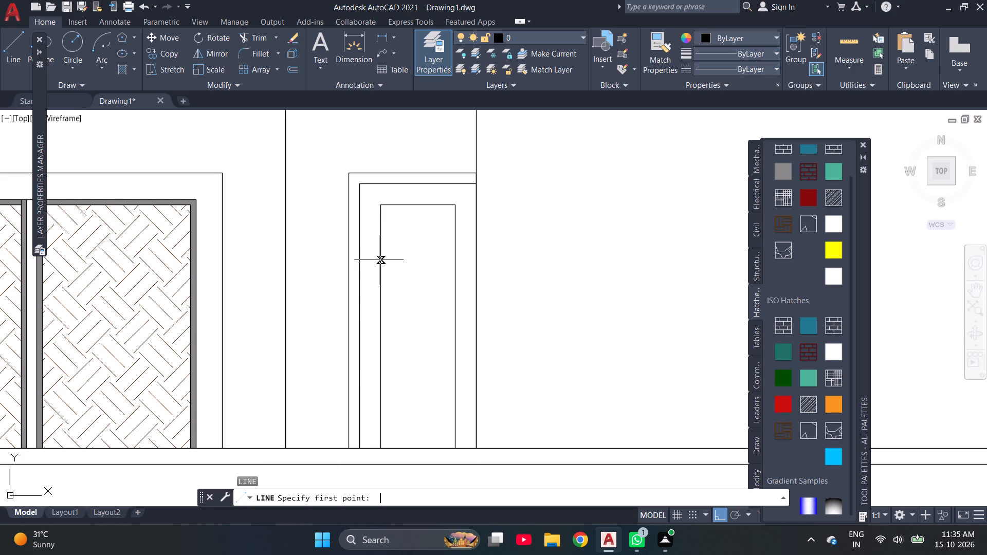
pyautogui.click(379, 205)
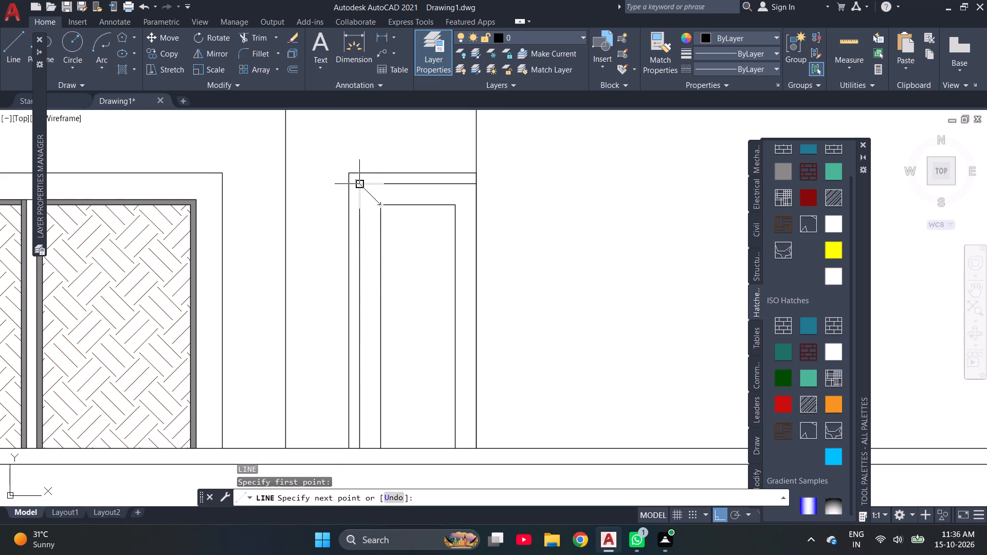
pyautogui.press('F8')
pyautogui.scroll(3, 348, 174)
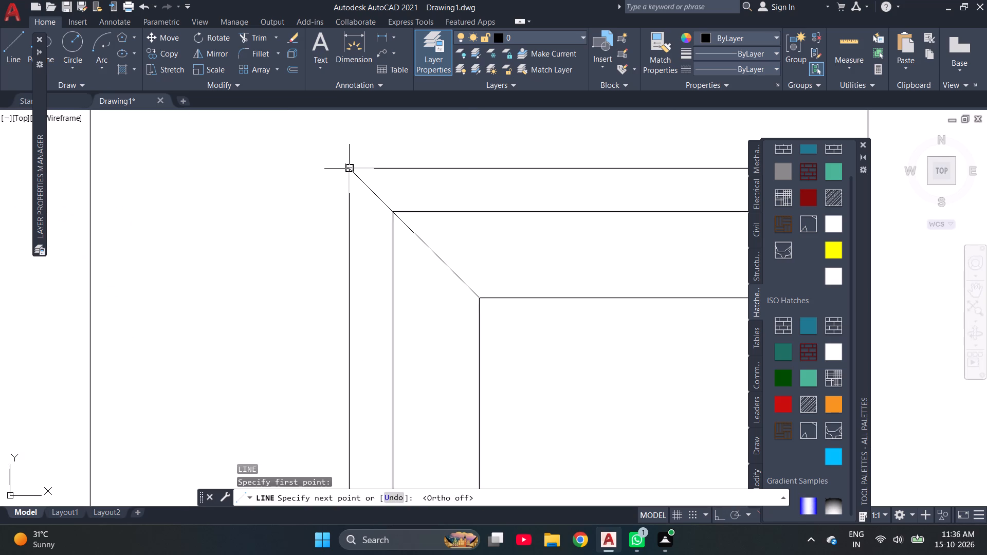
pyautogui.click(351, 170)
pyautogui.scroll(-4, 205, 201)
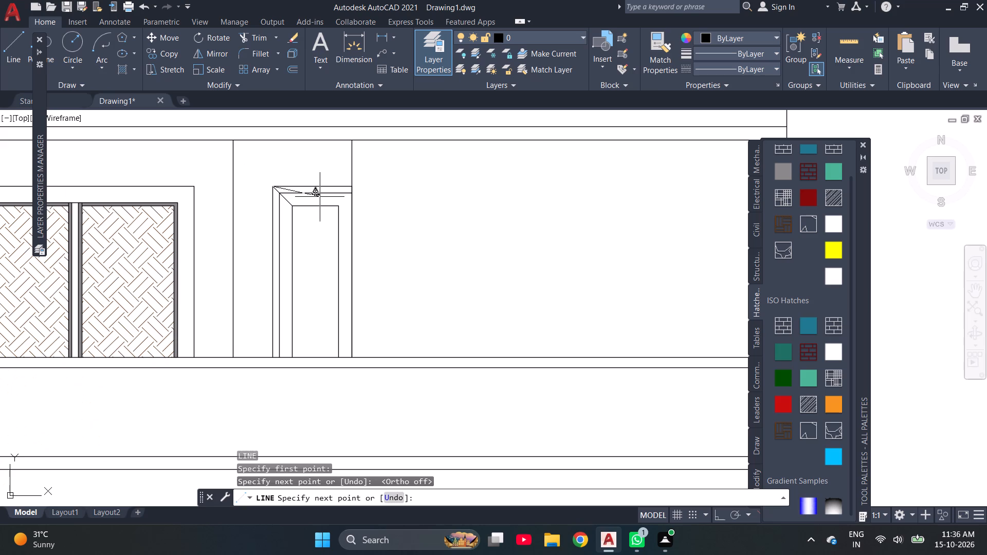
pyautogui.press('Escape')
# Draw a diagonal line from the innermost panel's far top corner to where the lower top line meets the bay's far-side vertical line.
pyautogui.press('l')
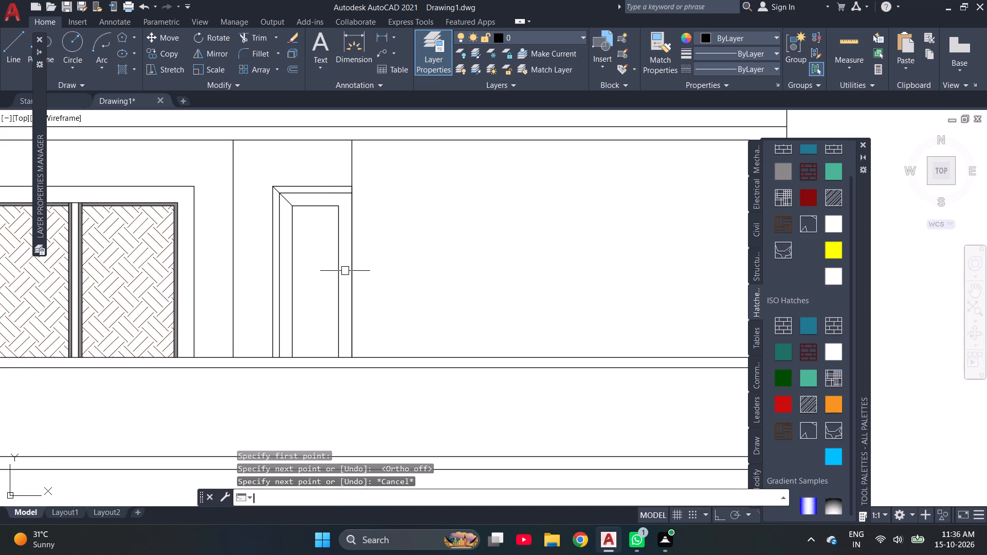
pyautogui.press('Return')
pyautogui.scroll(5, 342, 206)
pyautogui.scroll(-2, 342, 205)
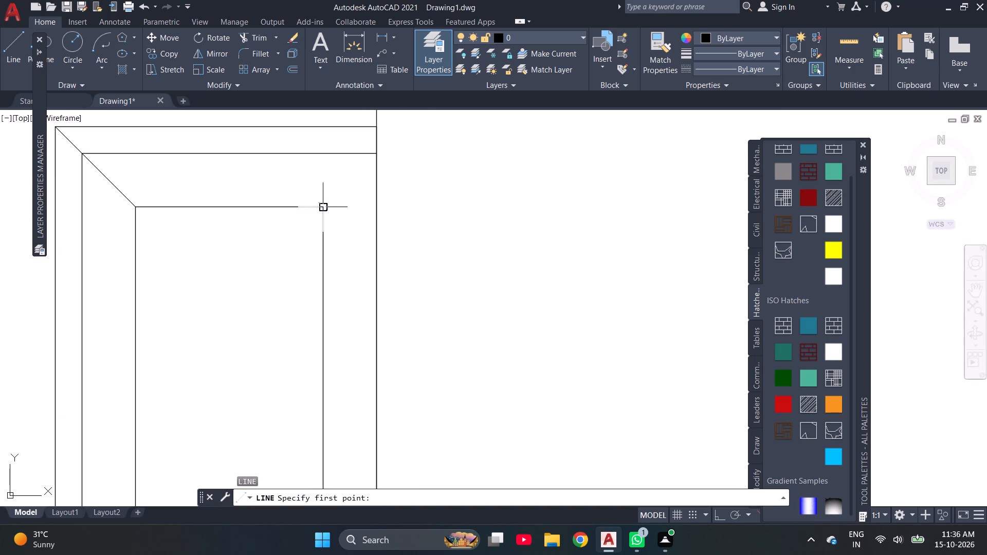
pyautogui.scroll(5, 325, 211)
pyautogui.click(303, 191)
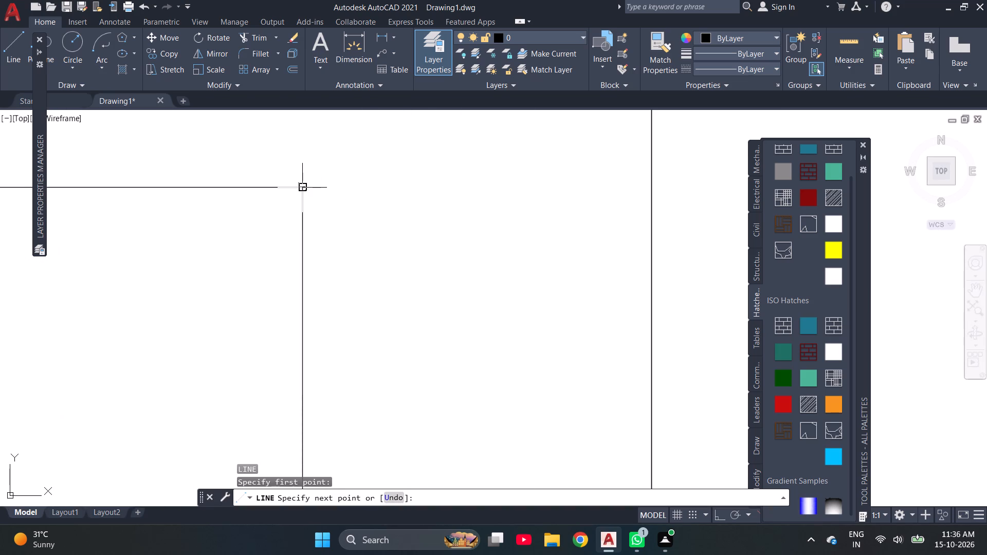
pyautogui.scroll(-2, 303, 191)
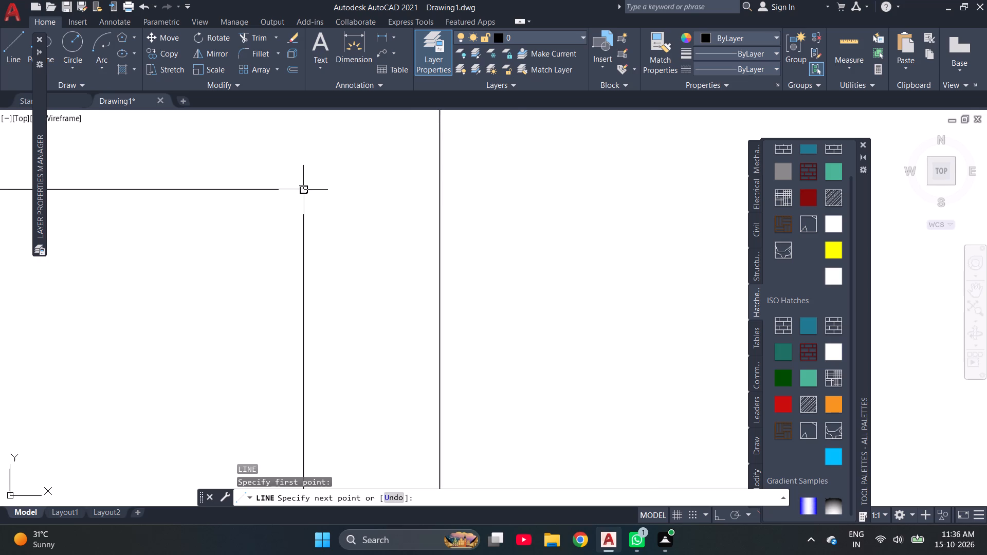
pyautogui.scroll(-2, 303, 191)
pyautogui.click(357, 140)
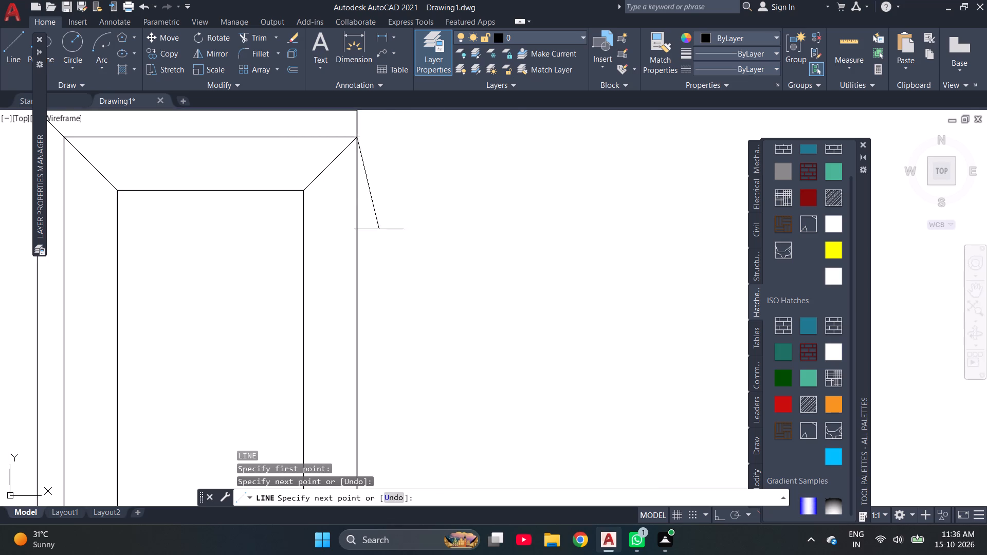
pyautogui.scroll(-2, 388, 246)
pyautogui.press('Escape')
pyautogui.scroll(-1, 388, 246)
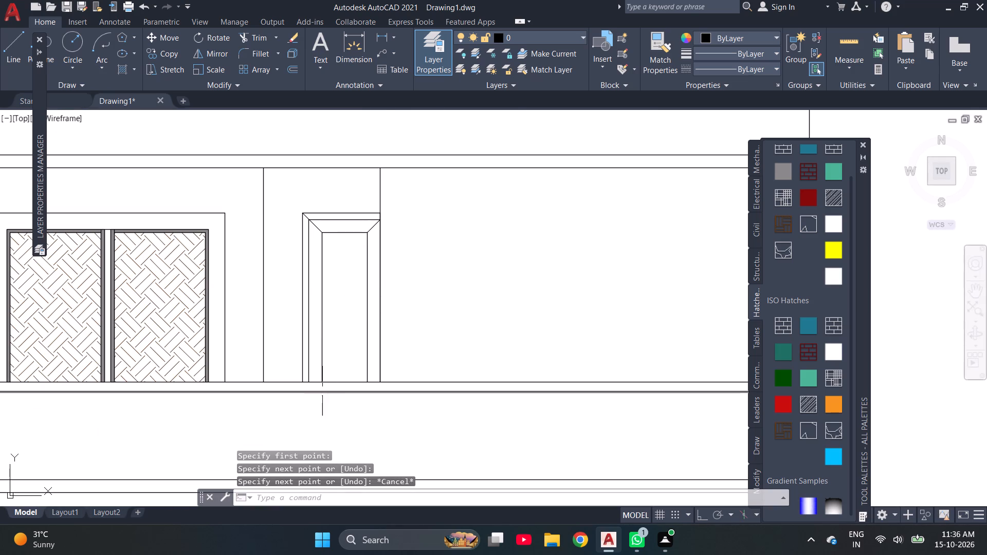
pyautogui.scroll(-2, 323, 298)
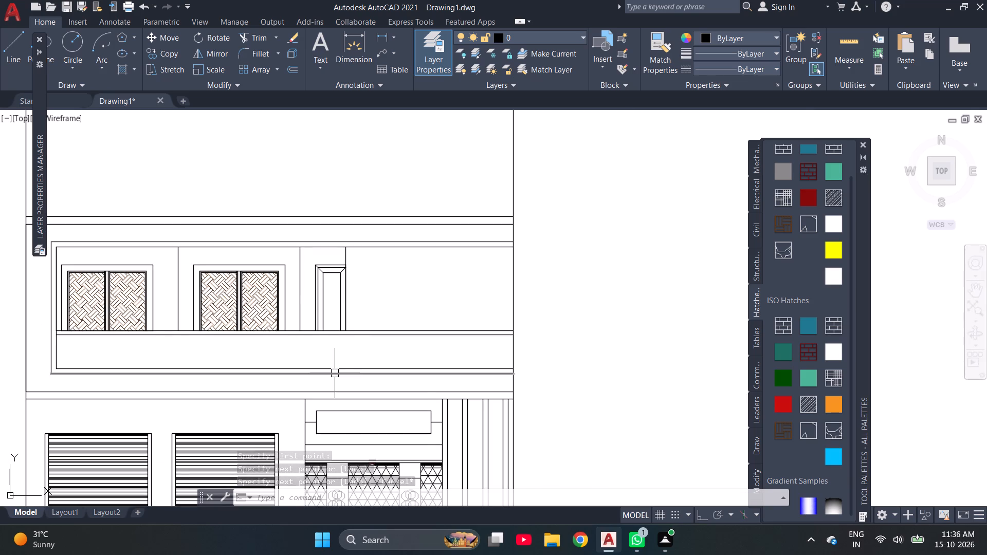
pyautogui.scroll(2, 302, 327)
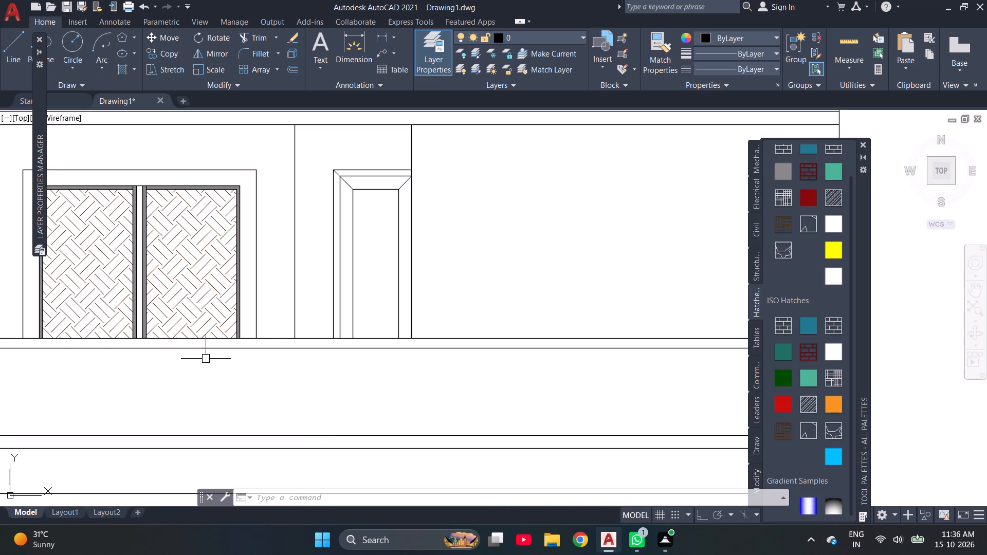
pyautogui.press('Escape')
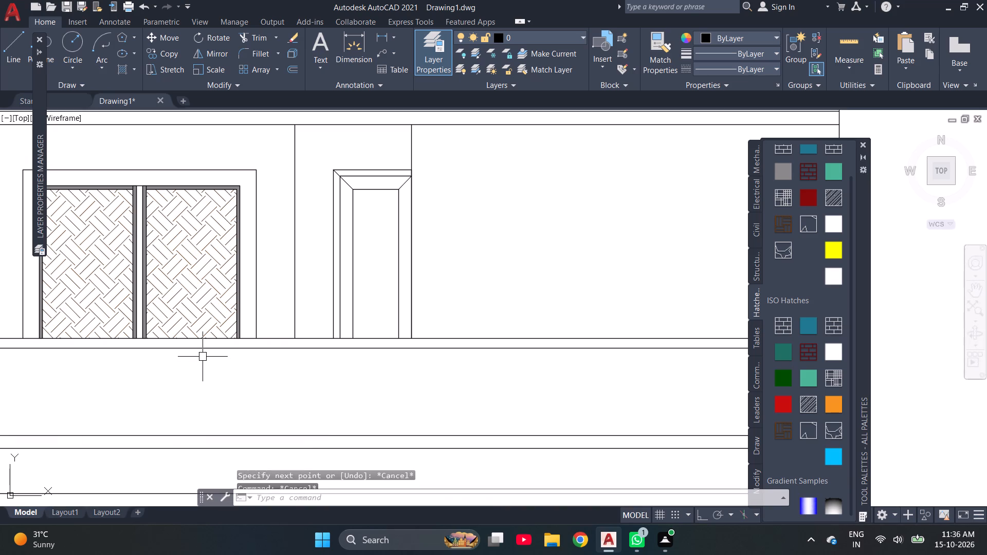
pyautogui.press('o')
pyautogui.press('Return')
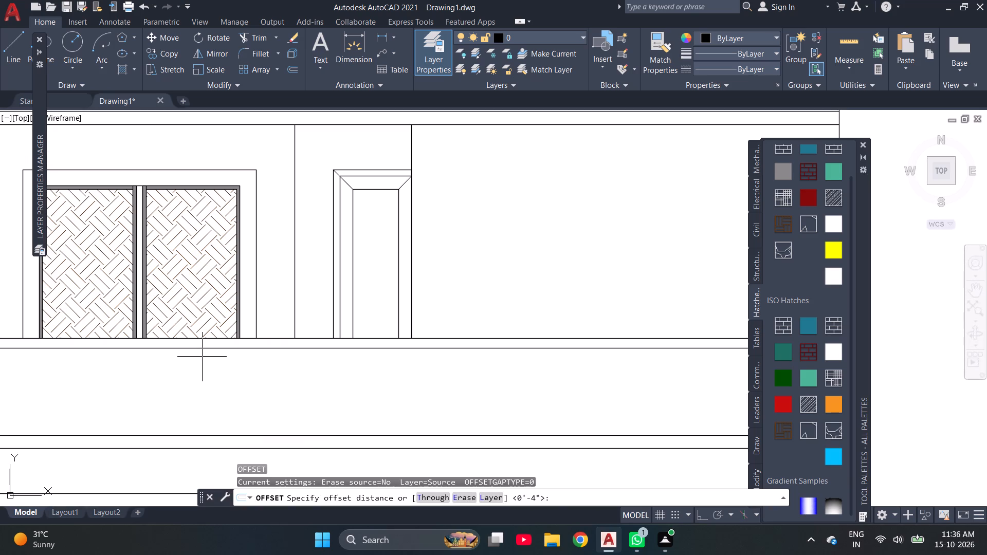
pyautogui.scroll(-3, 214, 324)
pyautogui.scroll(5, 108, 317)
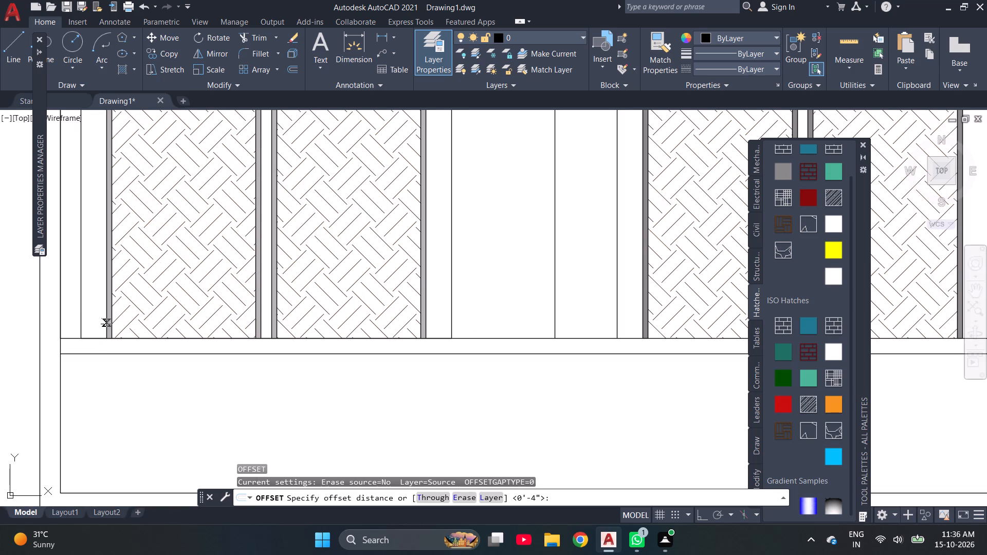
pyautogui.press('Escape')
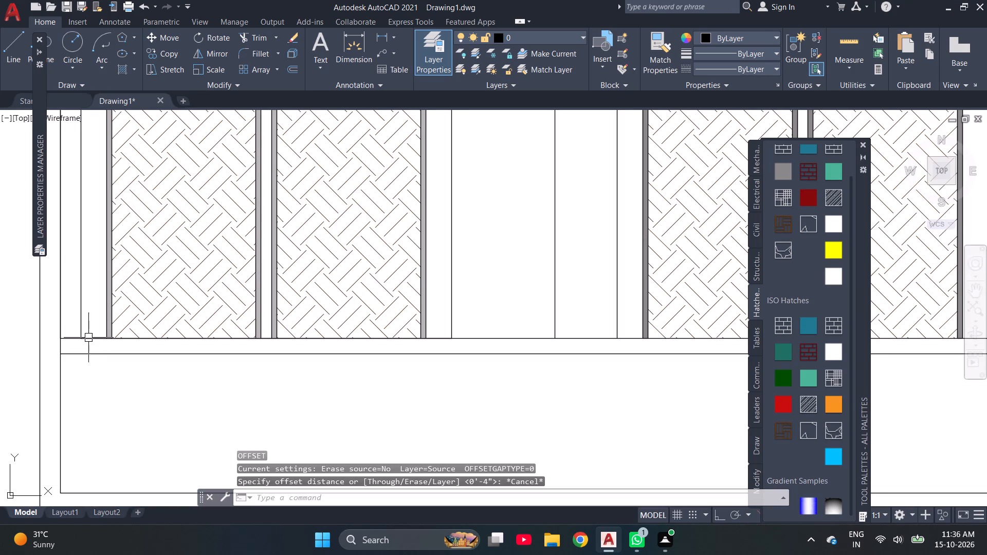
# Extend the first window's near surround line, near frame lines and central mullion lines down through the narrow band below the window.
pyautogui.write('EX')
pyautogui.press('Return')
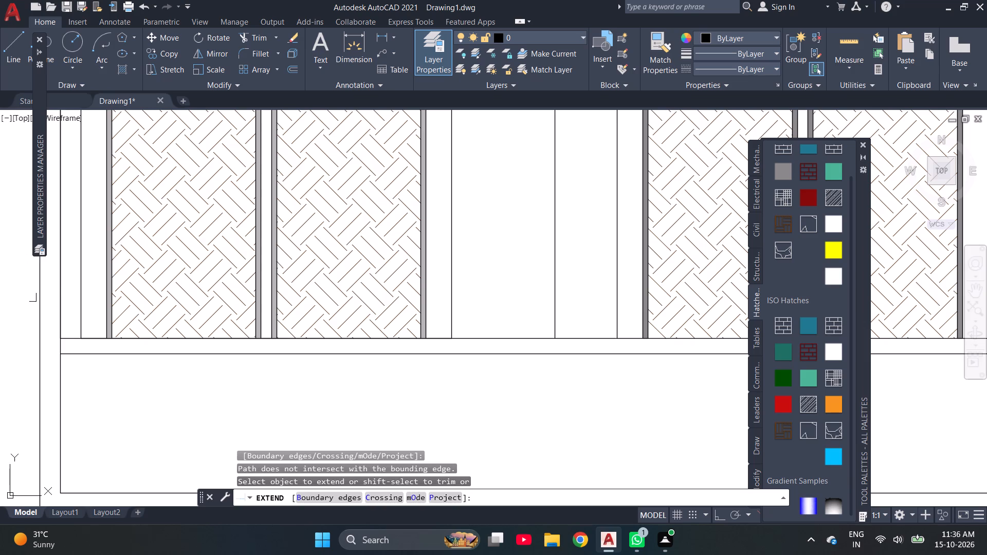
pyautogui.click(84, 290)
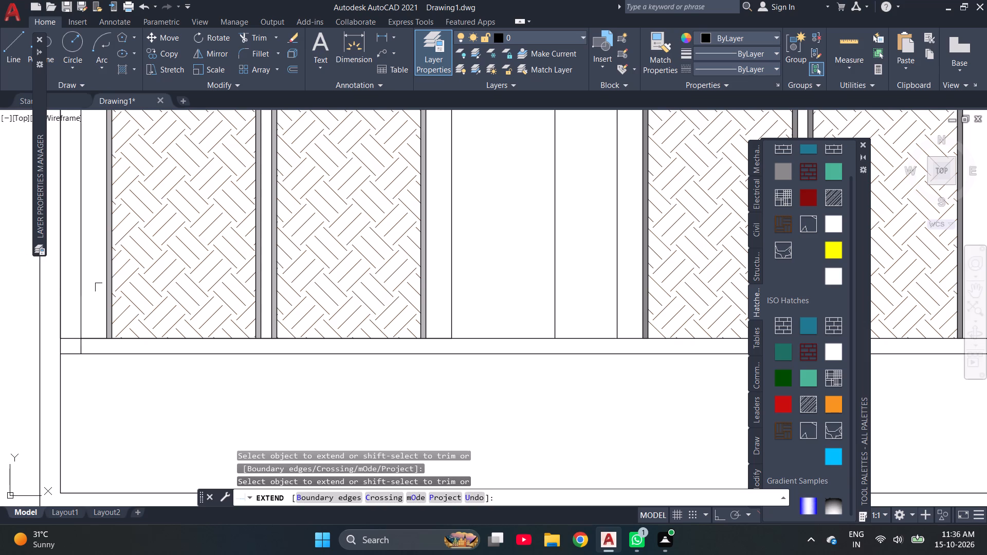
pyautogui.click(105, 292)
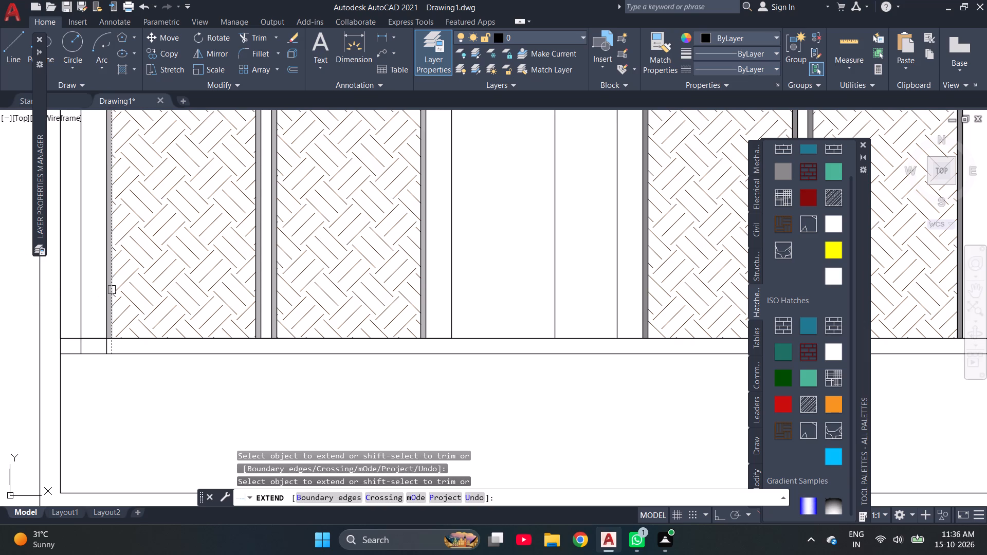
pyautogui.click(112, 290)
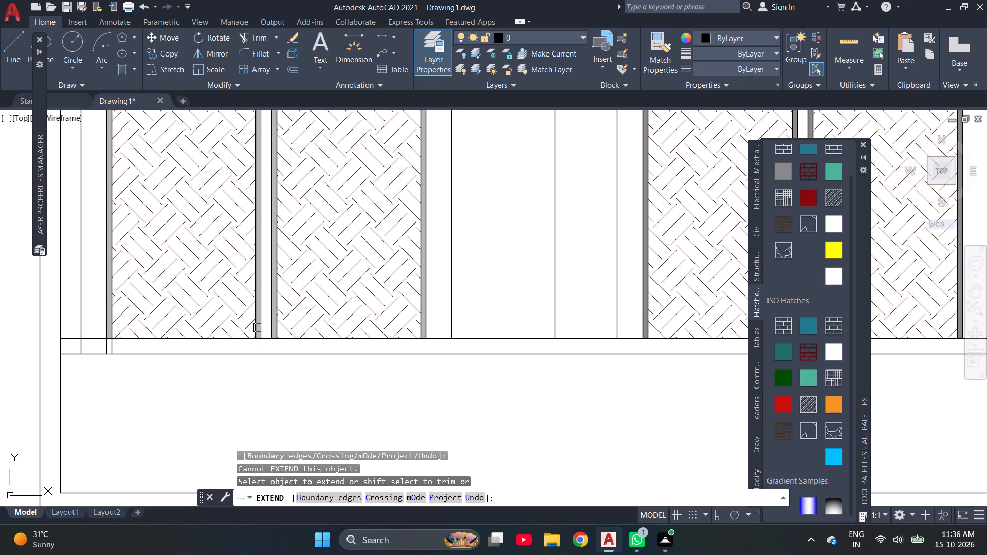
pyautogui.click(254, 324)
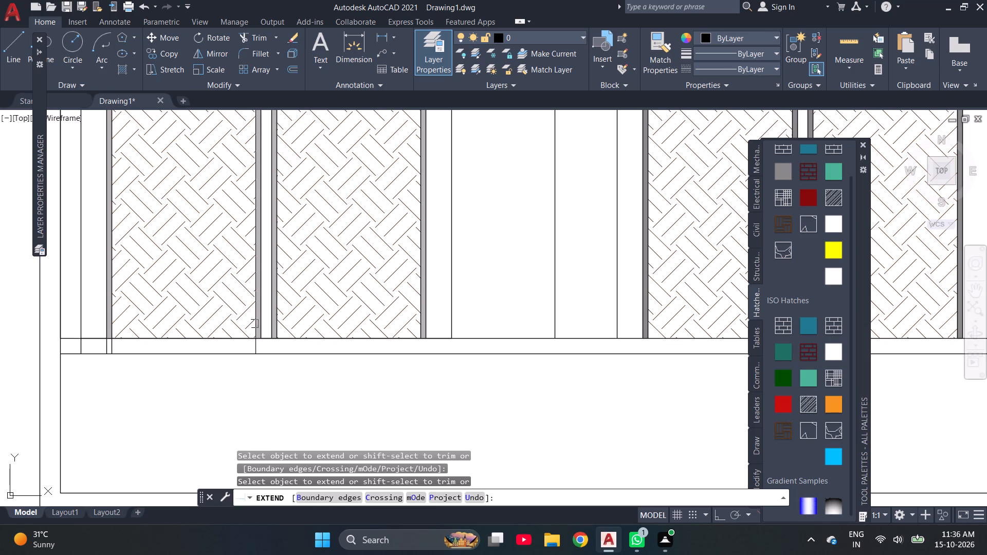
pyautogui.click(260, 324)
pyautogui.click(270, 327)
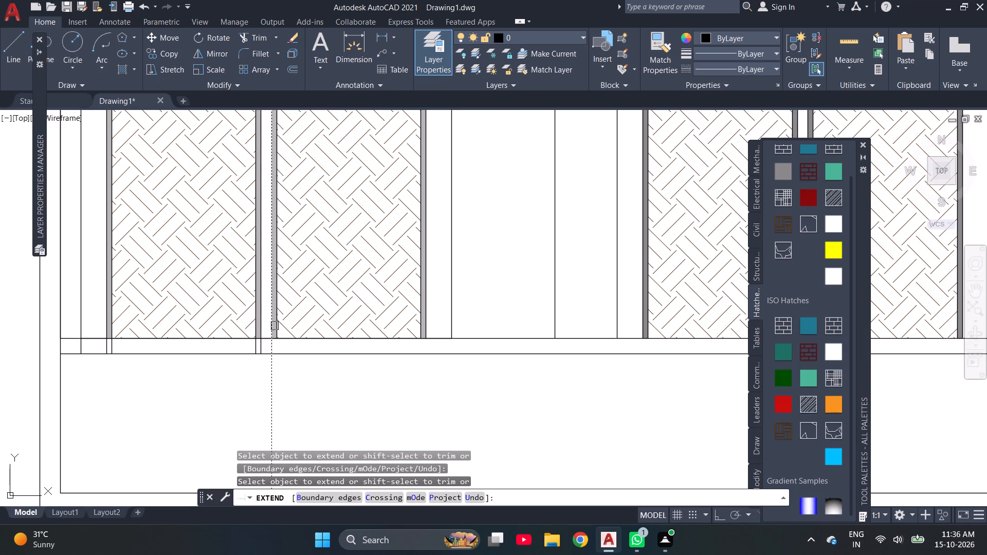
pyautogui.click(275, 326)
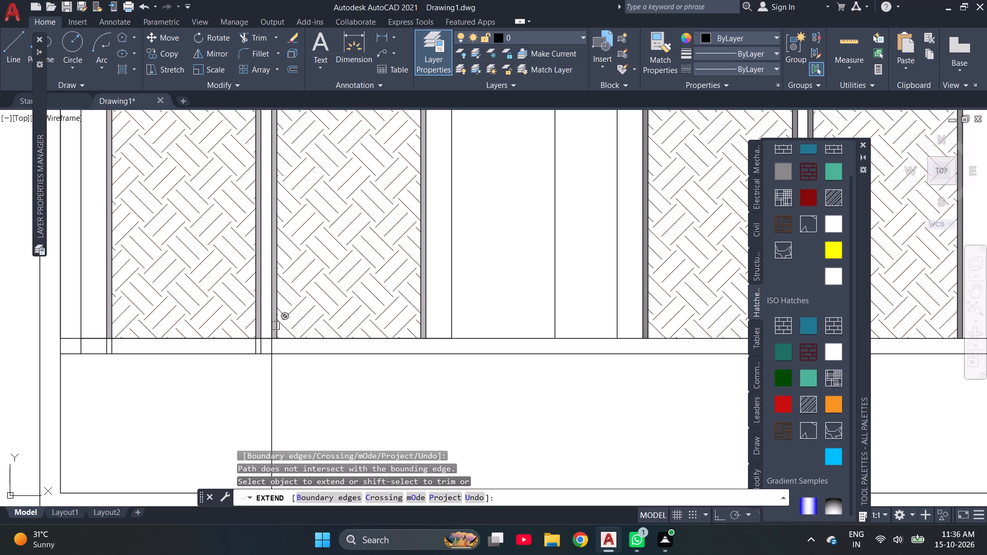
pyautogui.scroll(2, 277, 320)
pyautogui.click(276, 320)
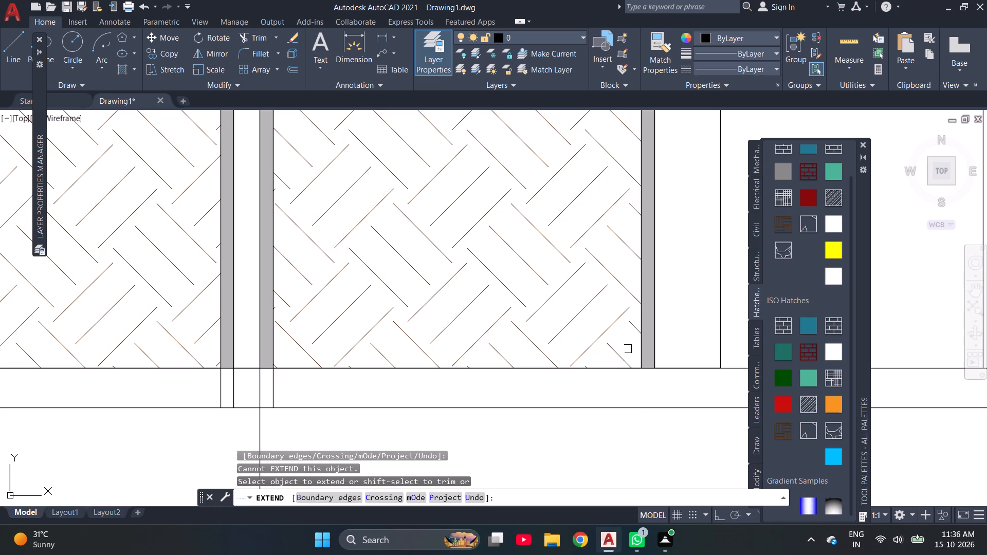
# Extend the first window's far frame lines, far surround line and the adjoining bay divider to the lower line of the narrow band.
pyautogui.click(638, 341)
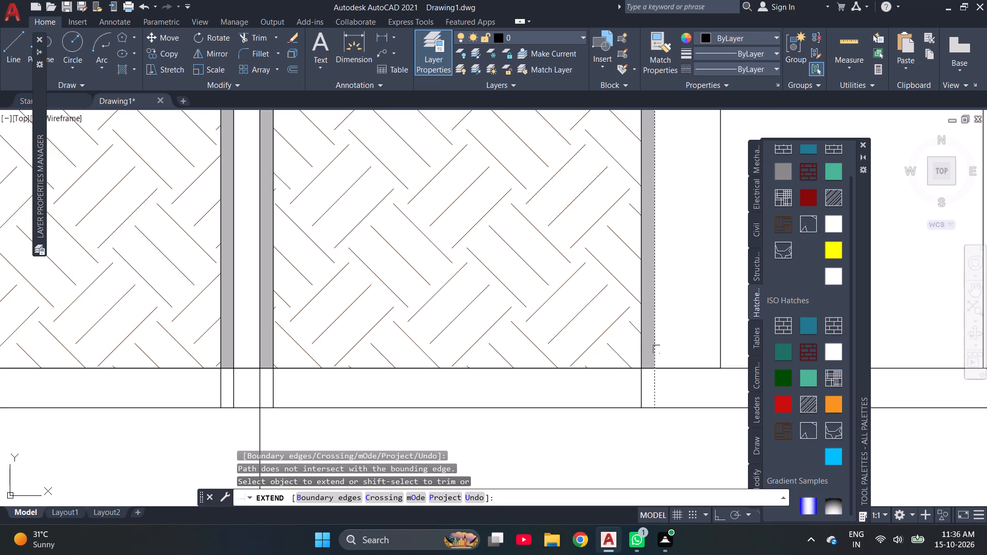
pyautogui.click(656, 349)
pyautogui.scroll(-2, 471, 317)
pyautogui.click(567, 320)
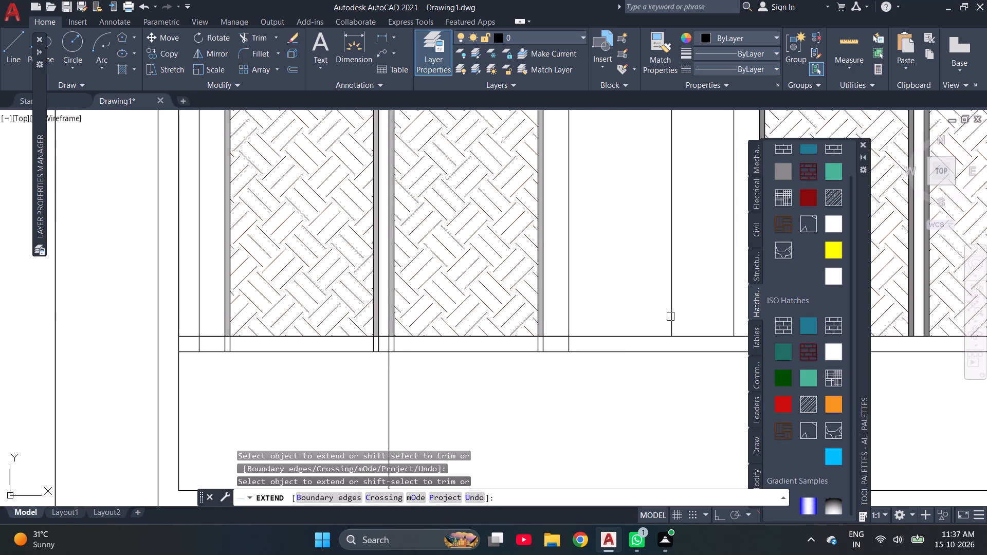
pyautogui.click(670, 317)
# Extend the second window's near surround line and near frame lines down to the lower line of the narrow band.
pyautogui.scroll(-2, 495, 306)
pyautogui.scroll(2, 561, 315)
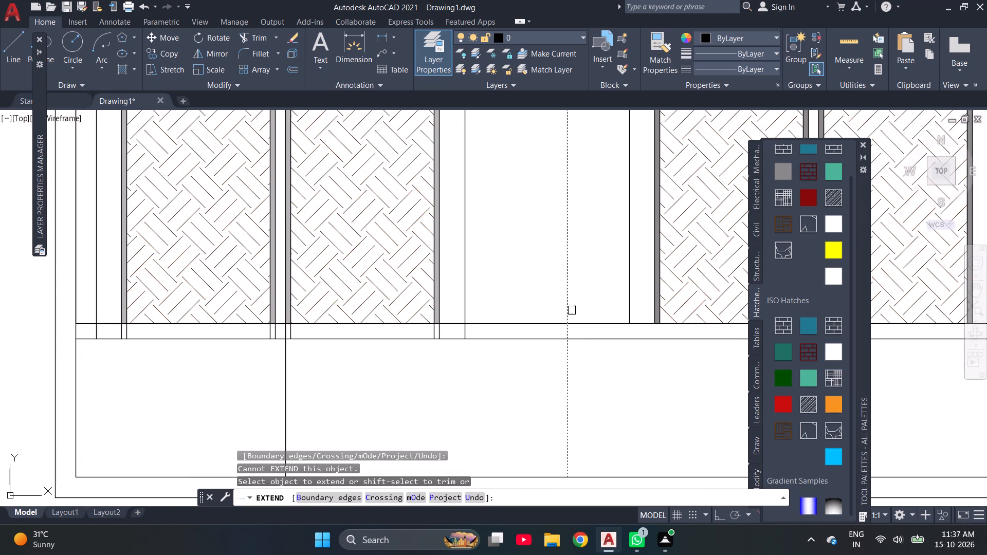
pyautogui.click(629, 285)
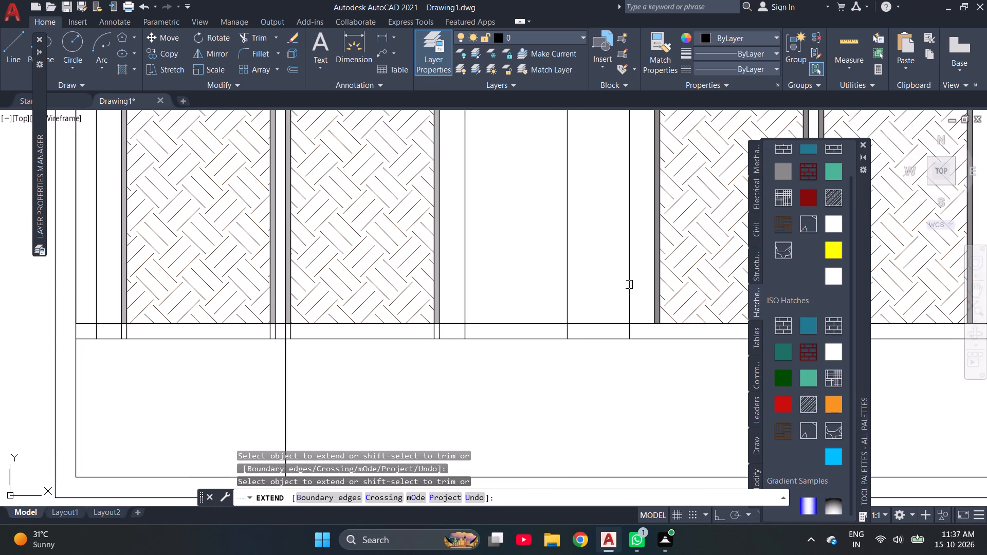
pyautogui.scroll(-2, 399, 263)
pyautogui.scroll(2, 491, 279)
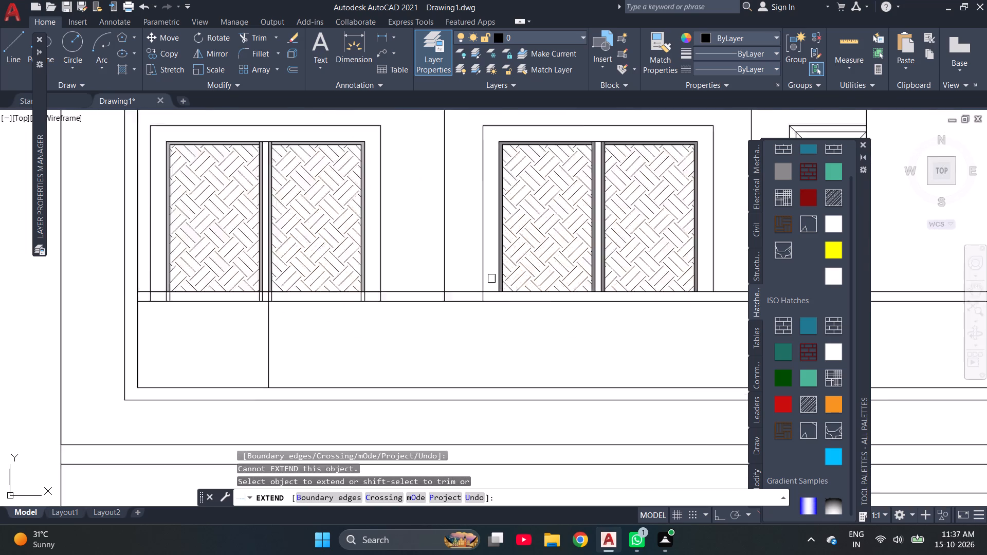
pyautogui.scroll(2, 491, 279)
pyautogui.click(517, 272)
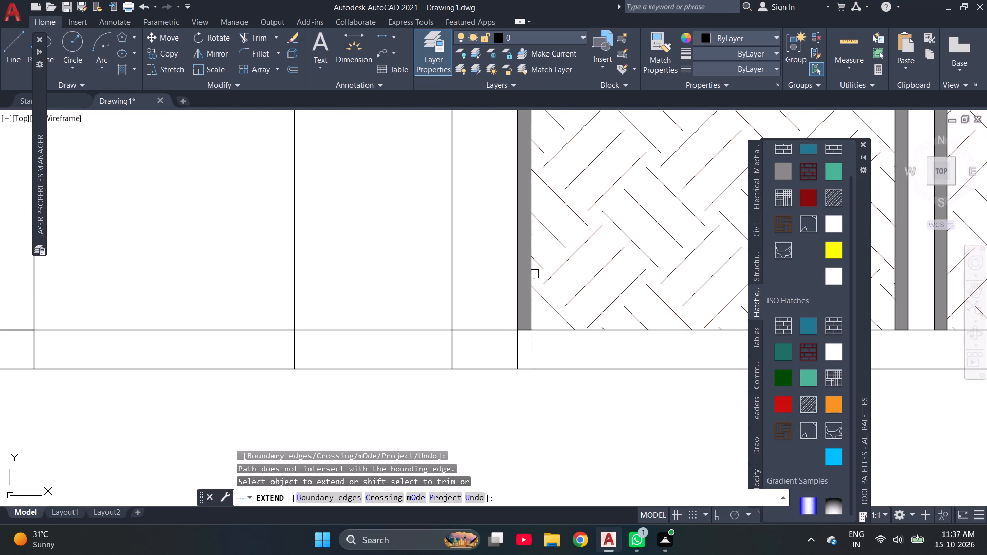
pyautogui.click(533, 275)
# Extend the second window's central mullion lines down to the lower line of the narrow band.
pyautogui.scroll(-3, 354, 266)
pyautogui.scroll(5, 474, 267)
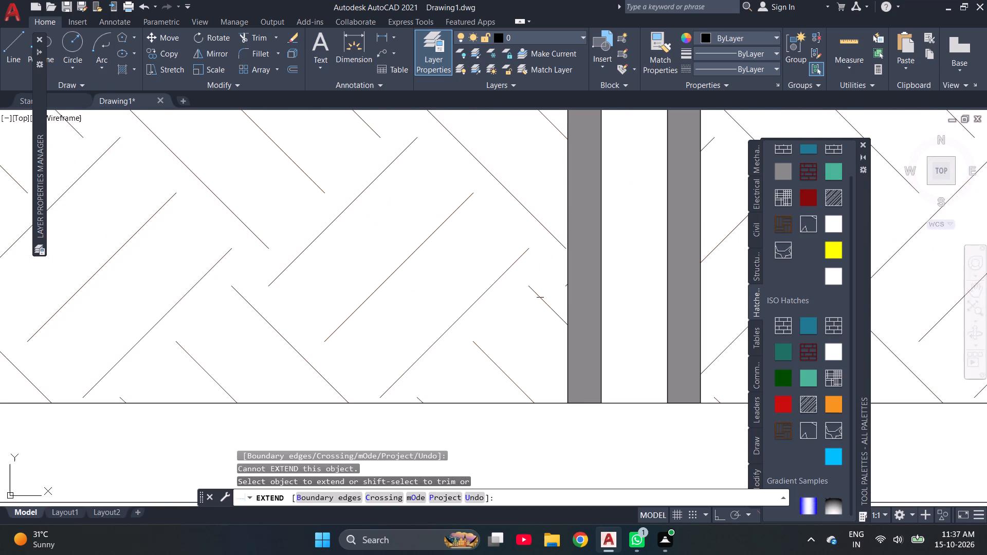
pyautogui.click(566, 350)
pyautogui.click(596, 345)
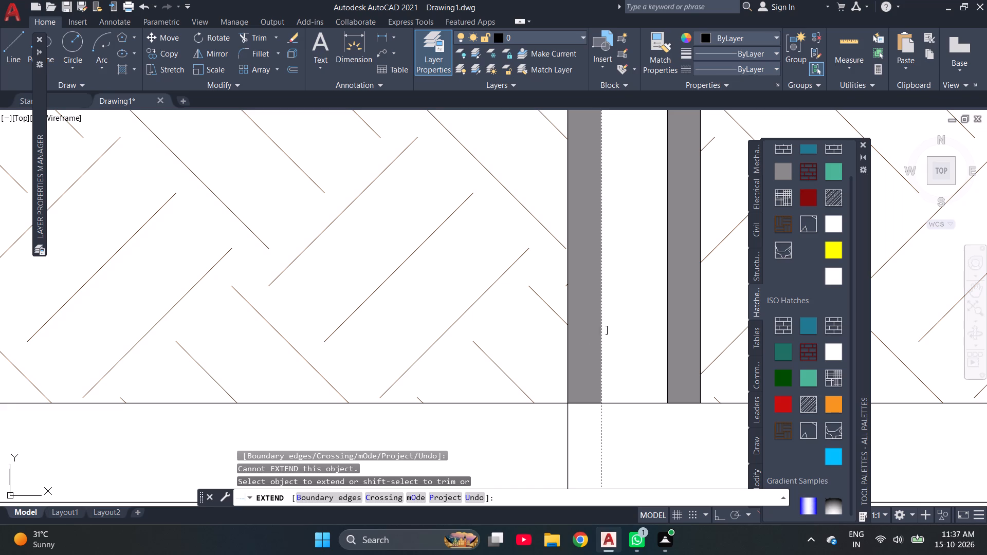
pyautogui.click(604, 330)
pyautogui.click(664, 341)
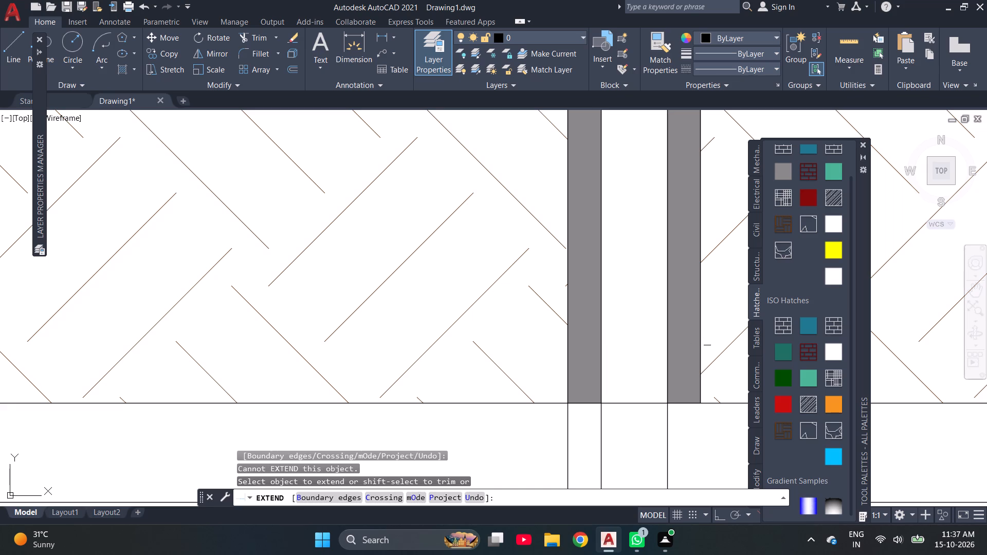
pyautogui.click(703, 344)
# Extend the second window's far frame lines, far surround line and the next bay divider to the lower line of the narrow band.
pyautogui.scroll(-4, 404, 308)
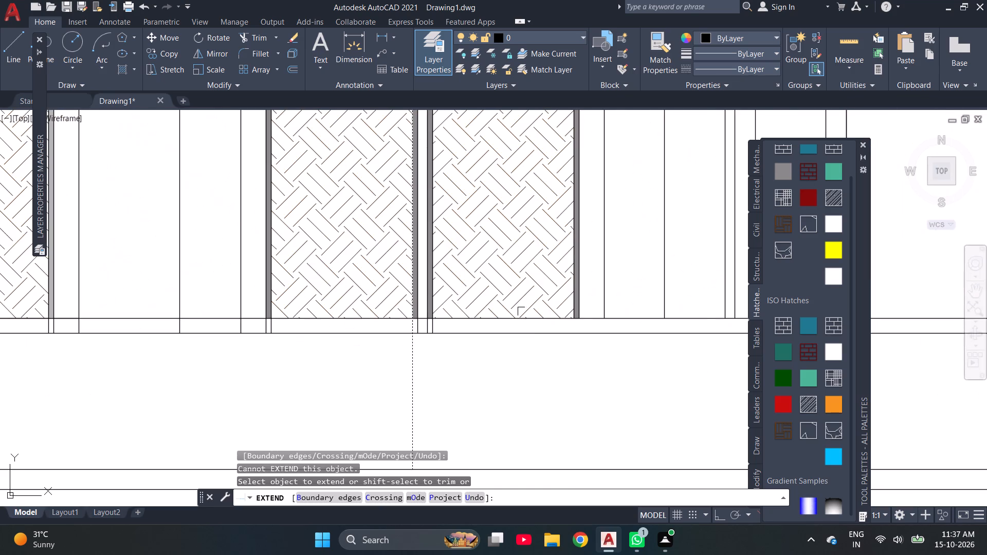
pyautogui.scroll(4, 592, 328)
pyautogui.click(470, 244)
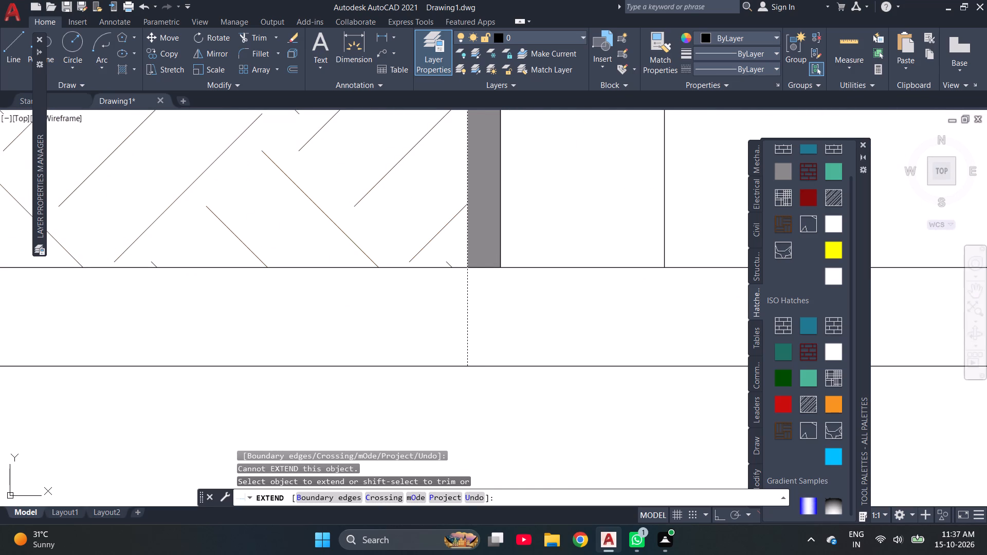
pyautogui.click(503, 250)
pyautogui.scroll(-2, 394, 281)
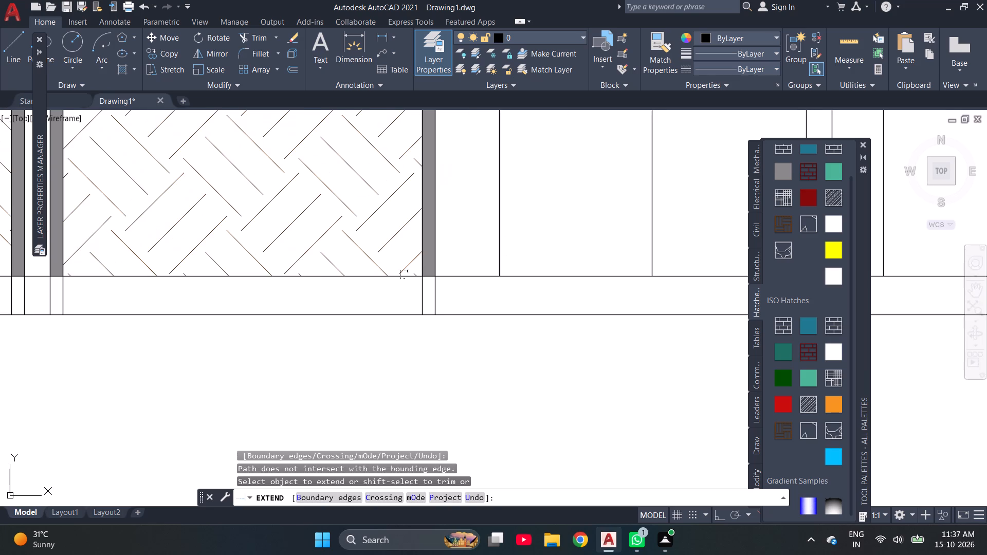
pyautogui.click(502, 255)
pyautogui.click(651, 263)
# Extend the door opening's remaining frame, panel and edge lines down to the lower line of the narrow band.
pyautogui.scroll(-3, 418, 258)
pyautogui.scroll(3, 528, 248)
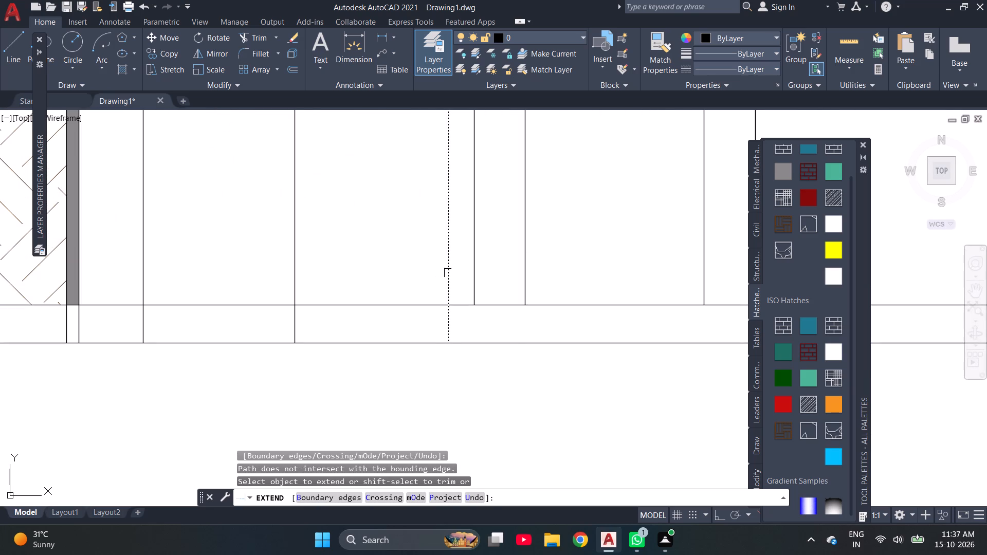
pyautogui.click(448, 273)
pyautogui.click(473, 271)
pyautogui.click(523, 269)
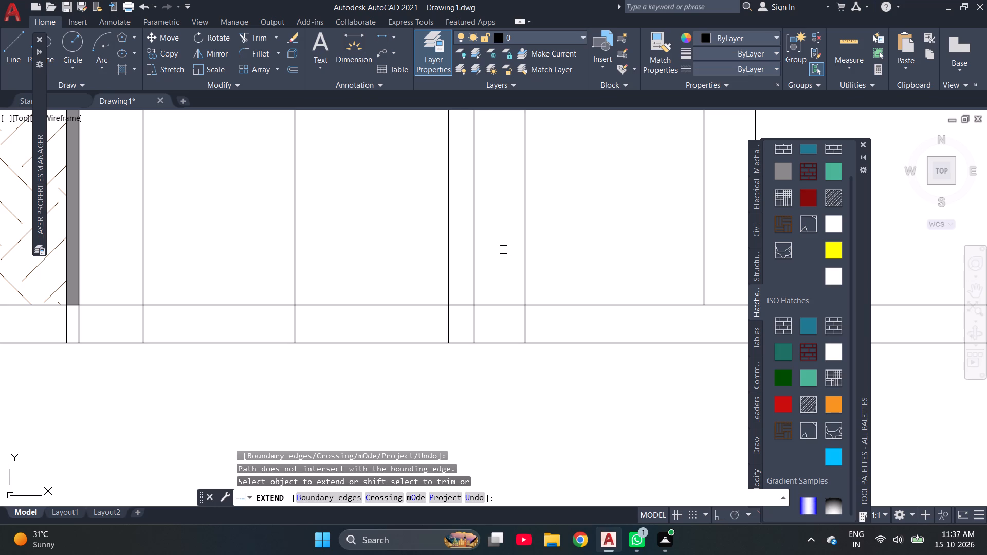
pyautogui.scroll(-3, 459, 251)
pyautogui.scroll(3, 514, 252)
pyautogui.click(514, 253)
pyautogui.click(565, 266)
pyautogui.scroll(-2, 499, 281)
pyautogui.press('Escape')
pyautogui.press('Escape')
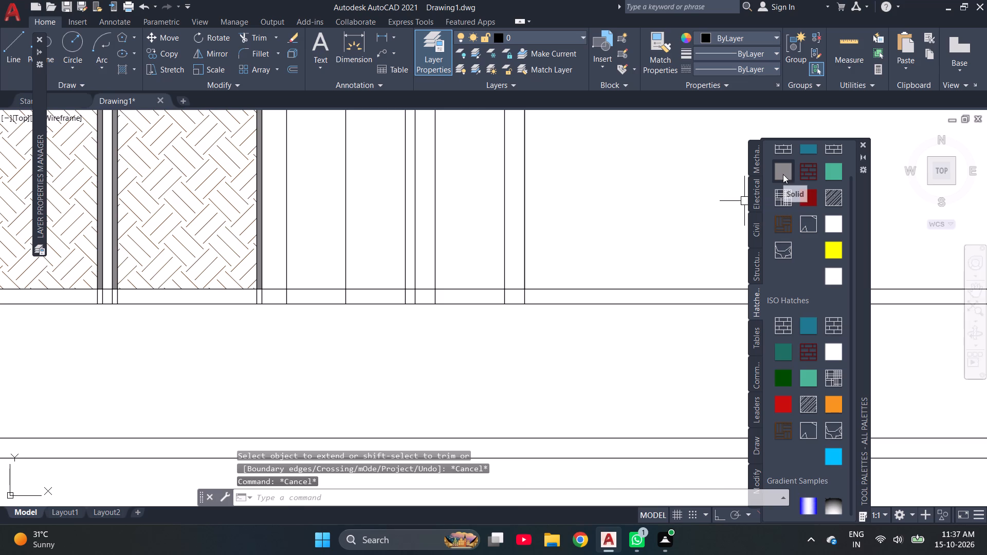
# Fill the first window's four frame and mullion strips within the narrow band with the grey Solid hatch.
pyautogui.scroll(-2, 599, 220)
pyautogui.scroll(3, 145, 253)
pyautogui.scroll(-1, 61, 253)
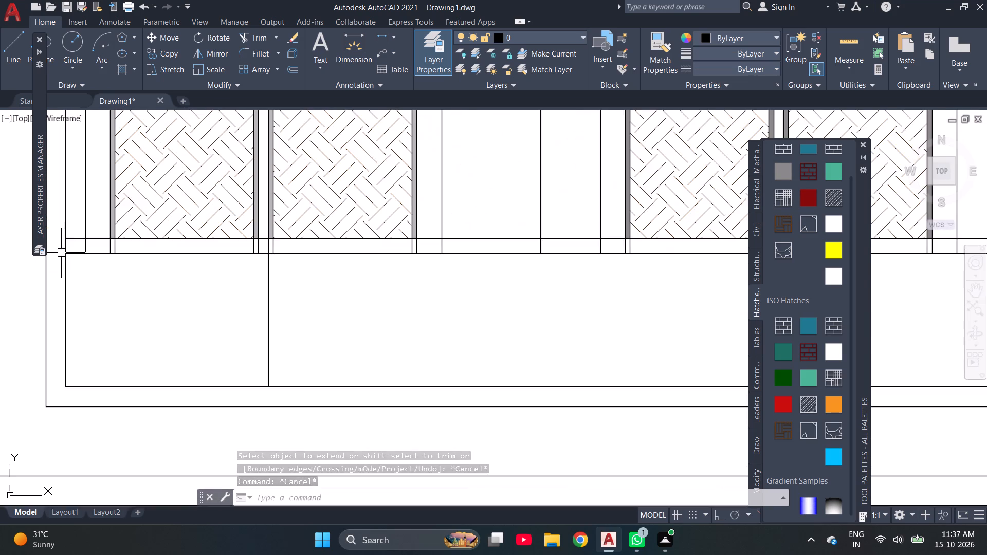
pyautogui.scroll(4, 69, 249)
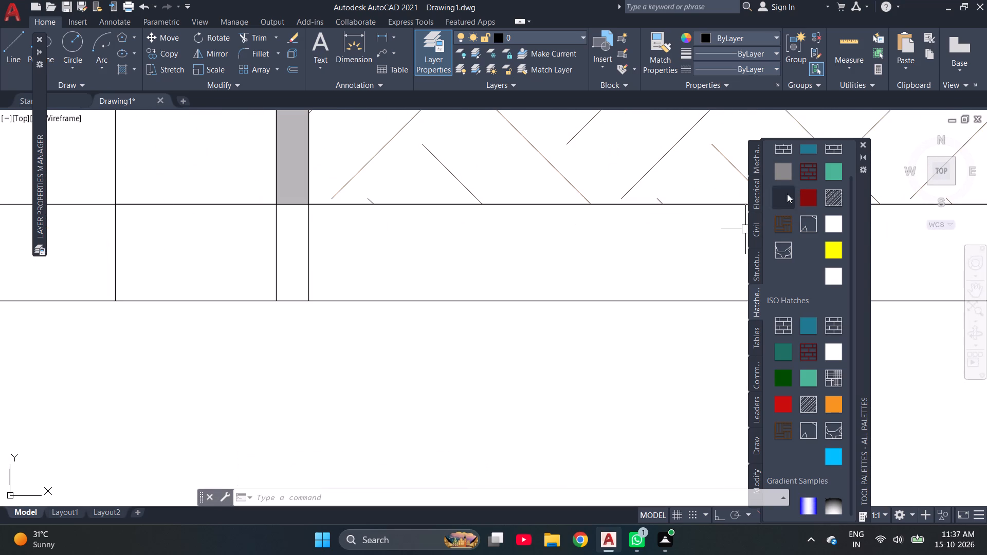
pyautogui.moveTo(781, 165); pyautogui.dragTo(297, 245)
pyautogui.scroll(-4, 190, 261)
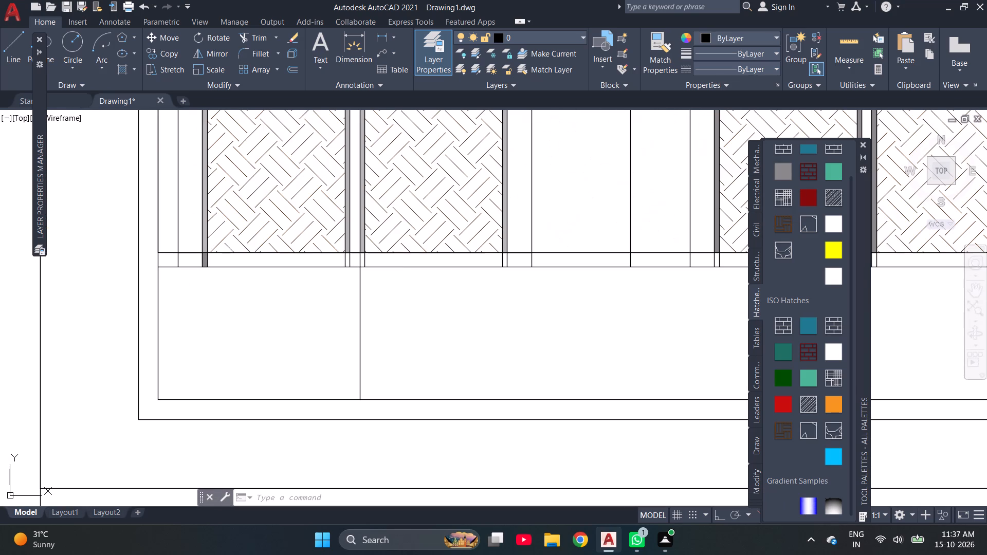
pyautogui.moveTo(777, 166); pyautogui.dragTo(315, 279)
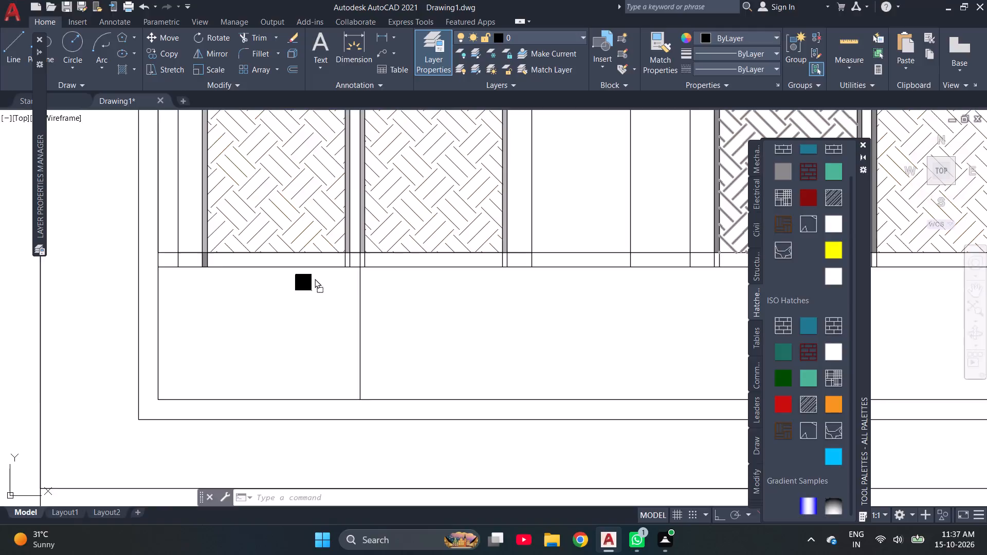
pyautogui.moveTo(315, 279); pyautogui.dragTo(346, 256)
pyautogui.scroll(3, 362, 264)
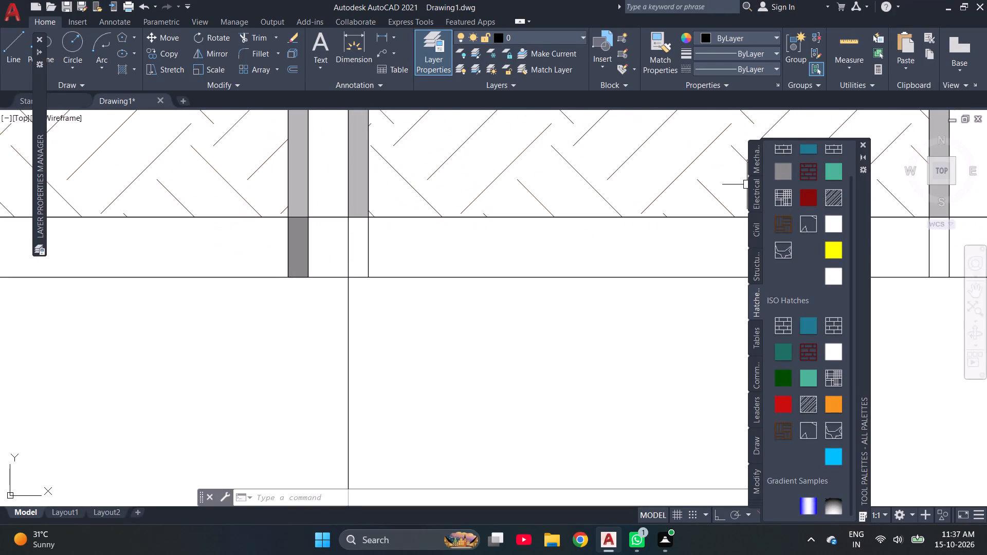
pyautogui.moveTo(781, 166); pyautogui.dragTo(361, 255)
pyautogui.scroll(-2, 195, 252)
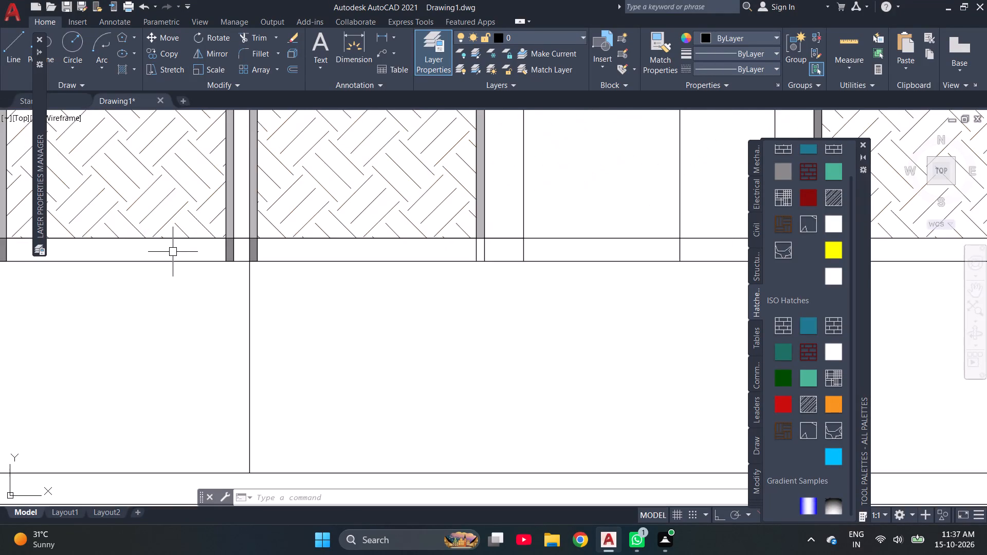
pyautogui.scroll(-1, 171, 252)
pyautogui.scroll(3, 357, 253)
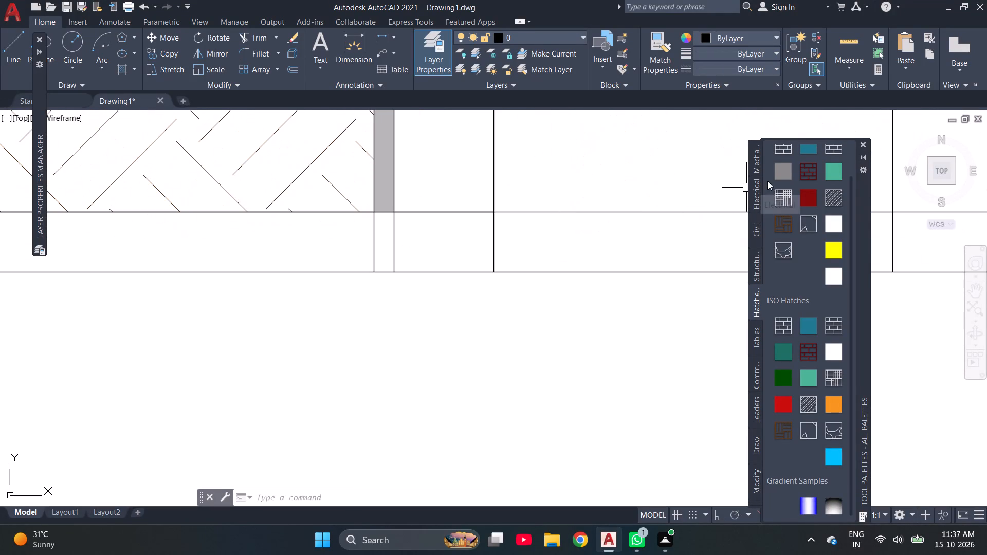
pyautogui.moveTo(781, 171); pyautogui.dragTo(385, 245)
pyautogui.scroll(-3, 385, 245)
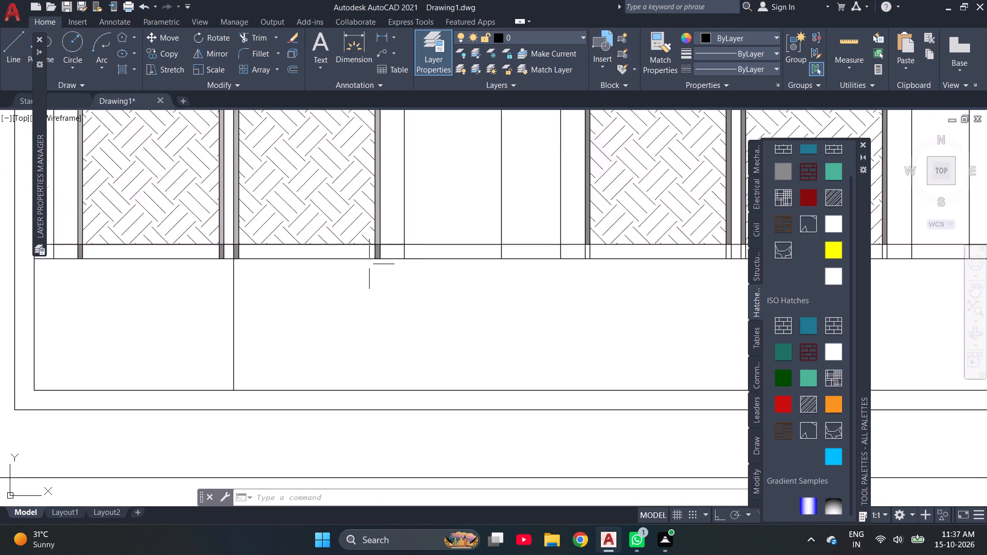
# Fill the second window's four frame and mullion strips within the narrow band with the grey Solid hatch.
pyautogui.scroll(-1, 370, 265)
pyautogui.scroll(4, 528, 258)
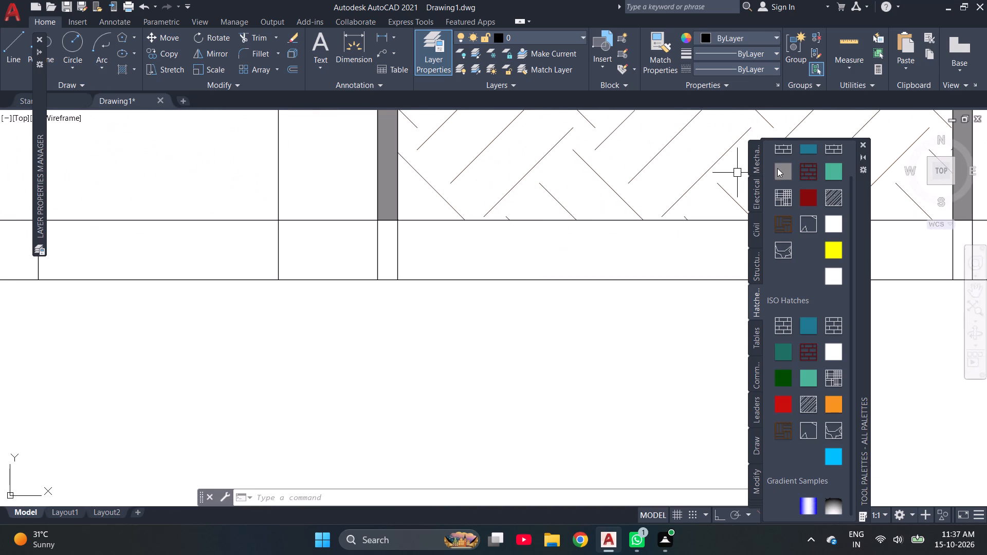
pyautogui.moveTo(777, 168); pyautogui.dragTo(392, 261)
pyautogui.scroll(-3, 315, 275)
pyautogui.scroll(1, 465, 286)
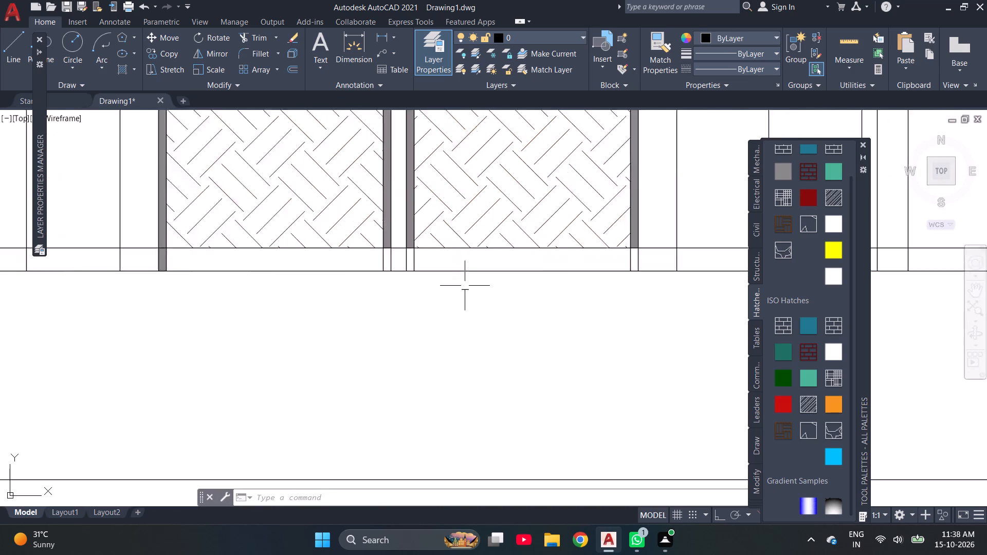
pyautogui.scroll(2, 465, 286)
pyautogui.scroll(2, 254, 234)
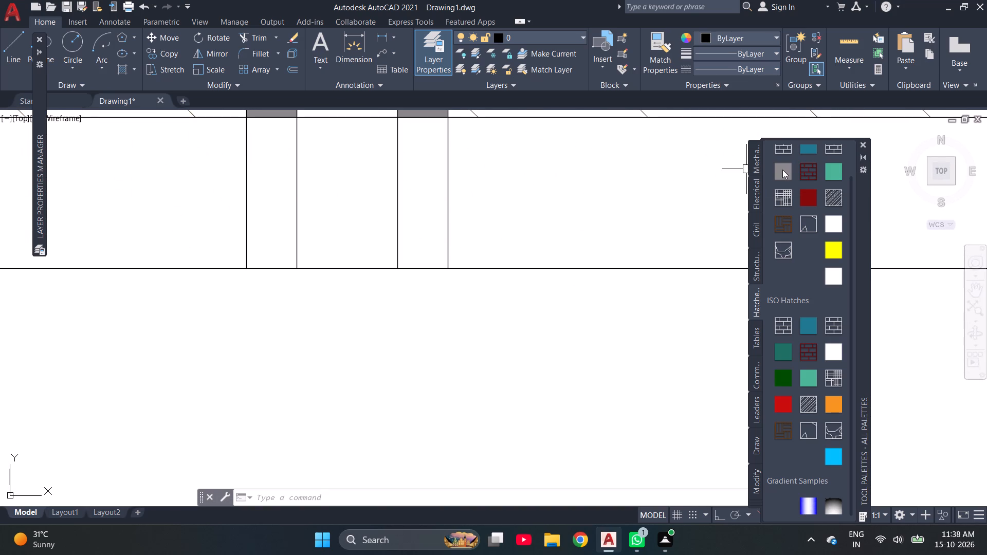
pyautogui.moveTo(782, 170); pyautogui.dragTo(433, 212)
pyautogui.moveTo(785, 171); pyautogui.dragTo(331, 212)
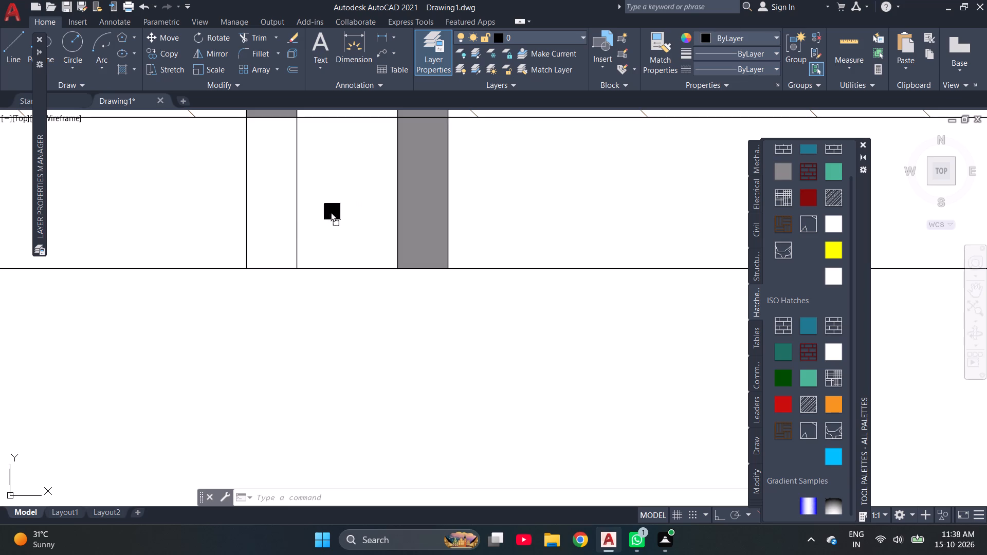
pyautogui.moveTo(331, 212); pyautogui.dragTo(266, 220)
pyautogui.scroll(-2, 266, 220)
pyautogui.scroll(-2, 153, 251)
pyautogui.scroll(3, 451, 244)
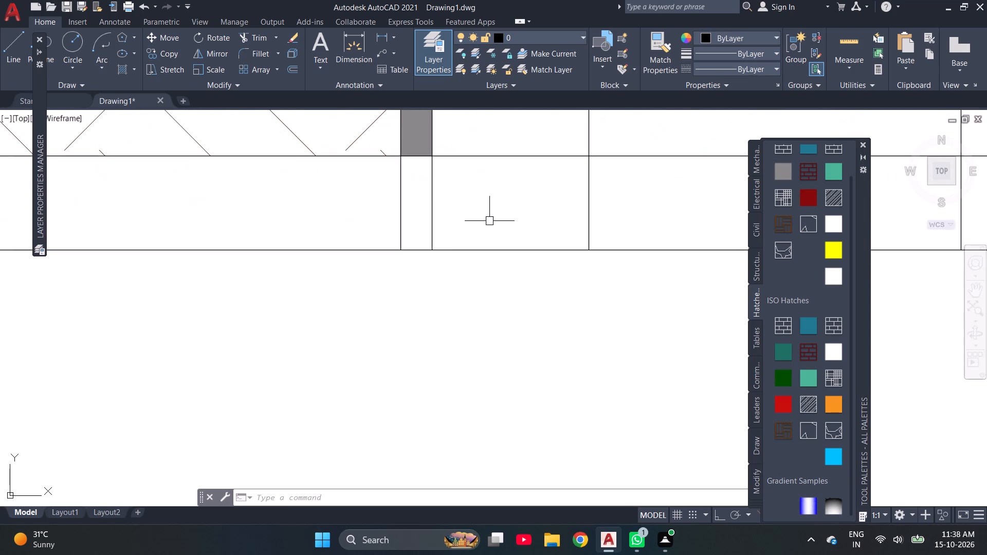
pyautogui.moveTo(783, 172); pyautogui.dragTo(410, 213)
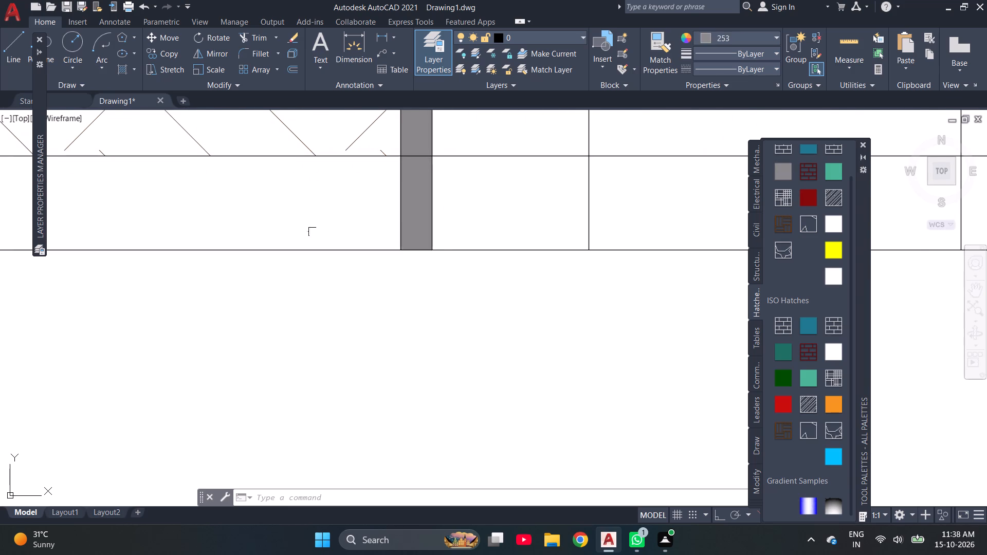
# Change the colour of the orange Solid tool in the ISO hatches to brown 96,57,19.
pyautogui.scroll(-4, 227, 247)
pyautogui.scroll(3, 382, 244)
pyautogui.scroll(-2, 382, 244)
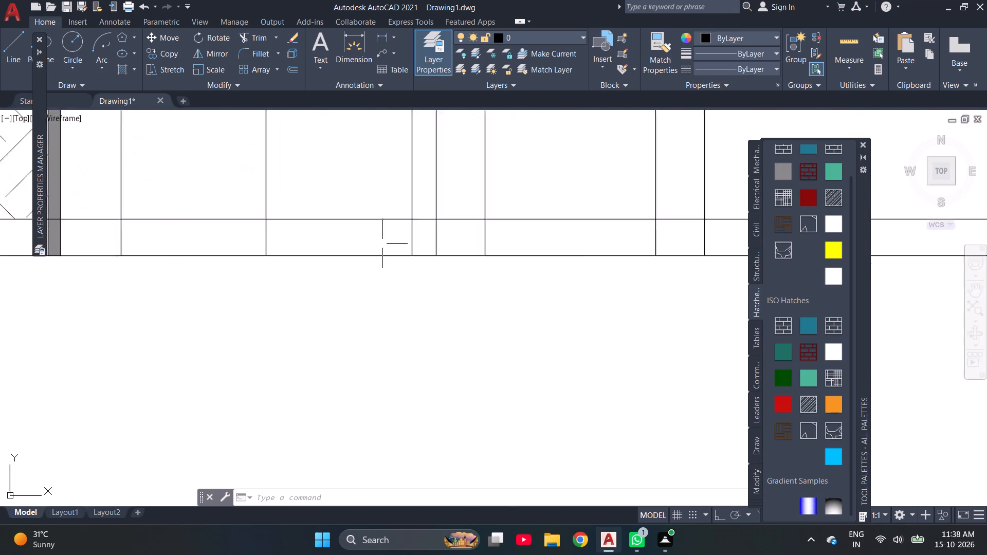
pyautogui.scroll(-3, 382, 244)
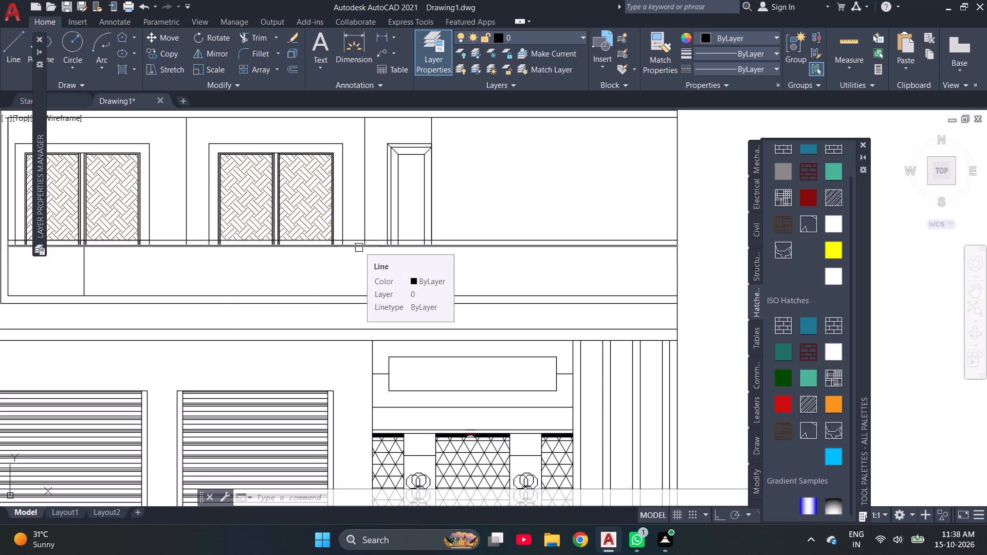
pyautogui.scroll(2, 403, 131)
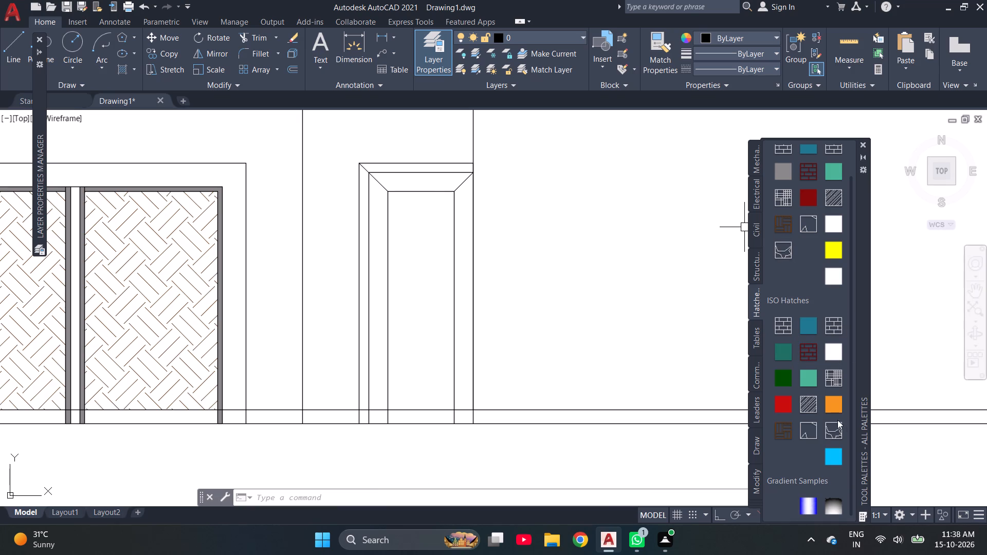
pyautogui.rightClick(832, 402)
pyautogui.click(872, 507)
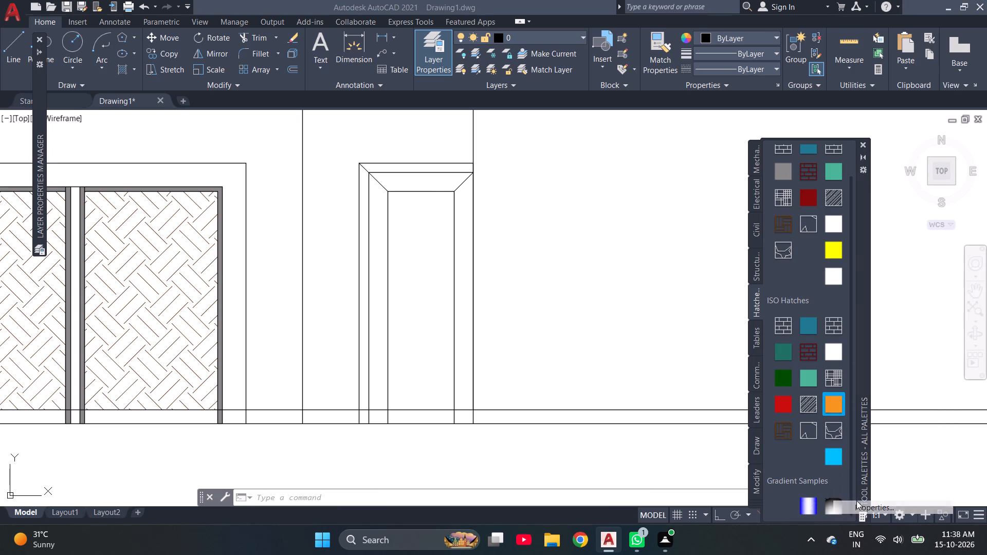
pyautogui.scroll(-2, 487, 311)
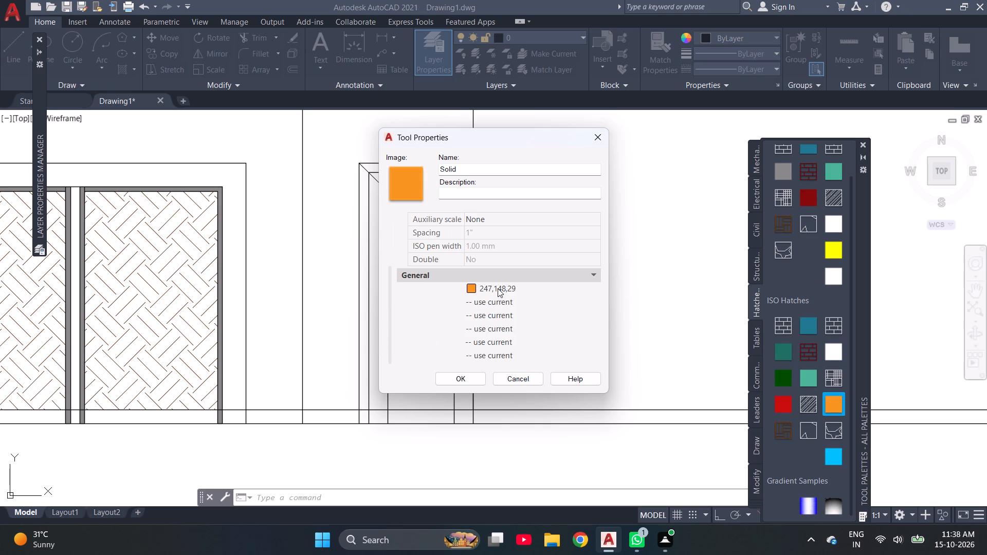
pyautogui.click(498, 288)
pyautogui.click(494, 288)
pyautogui.click(482, 347)
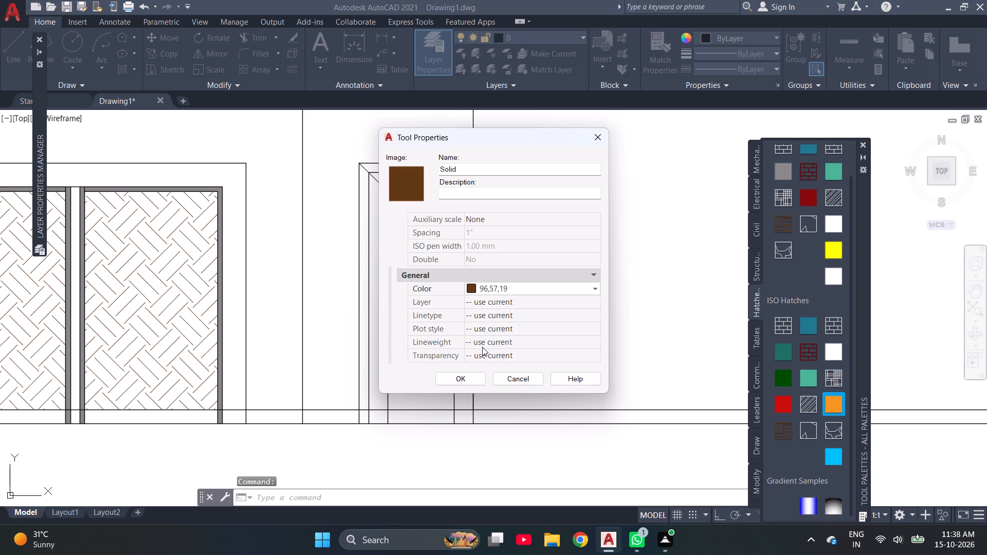
pyautogui.click(463, 381)
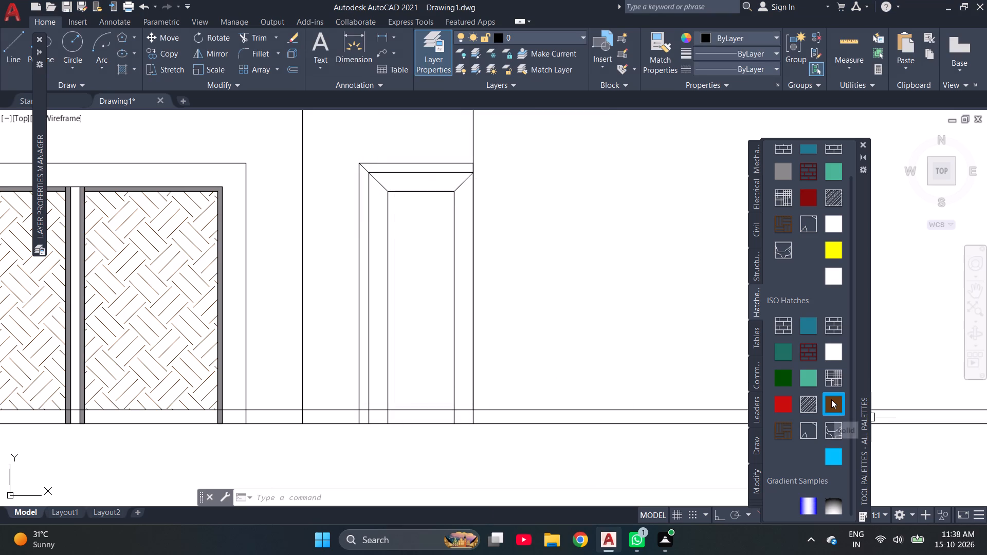
# Fill the door's outer side frame, including its part in the narrow band, and the outer head frame with the brown Solid hatch.
pyautogui.moveTo(831, 399); pyautogui.dragTo(363, 287)
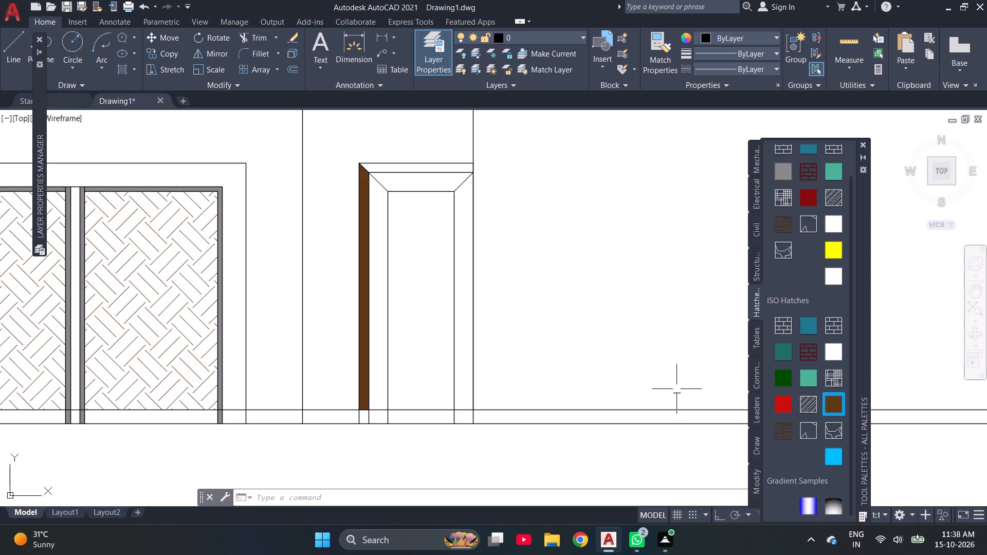
pyautogui.moveTo(841, 399); pyautogui.dragTo(362, 412)
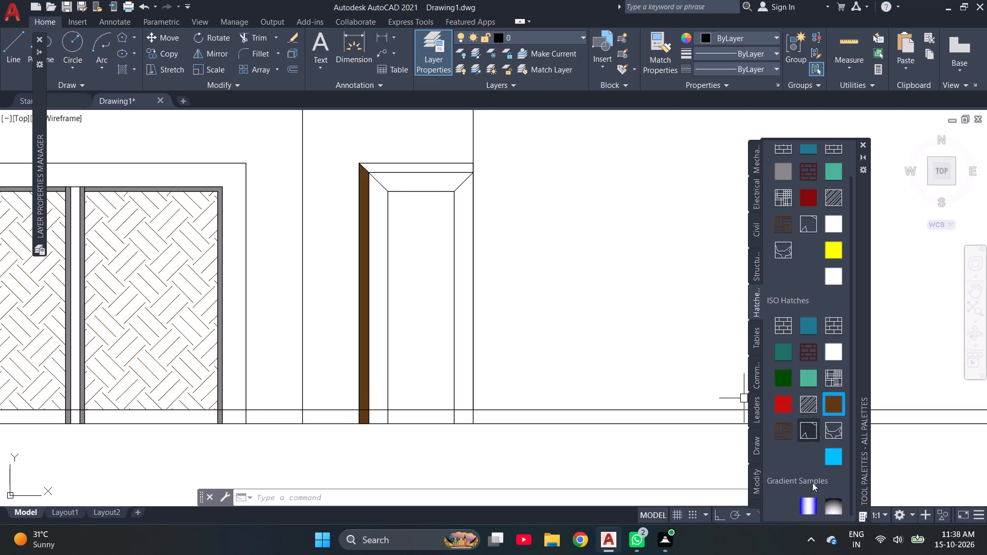
pyautogui.moveTo(827, 397); pyautogui.dragTo(397, 171)
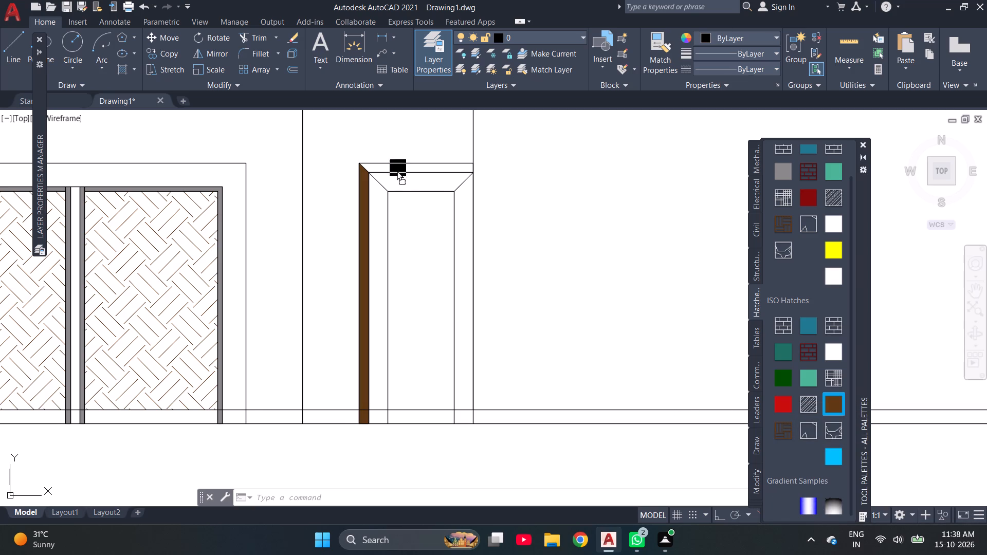
pyautogui.moveTo(397, 171); pyautogui.dragTo(395, 169)
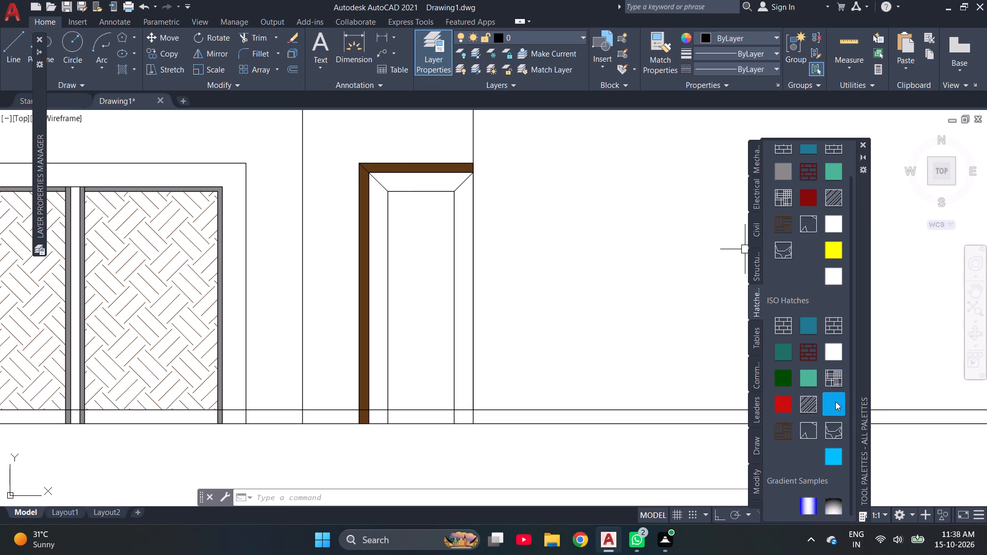
# Fill the door's central panel above the narrow band with the brown Solid hatch.
pyautogui.moveTo(835, 401); pyautogui.dragTo(410, 322)
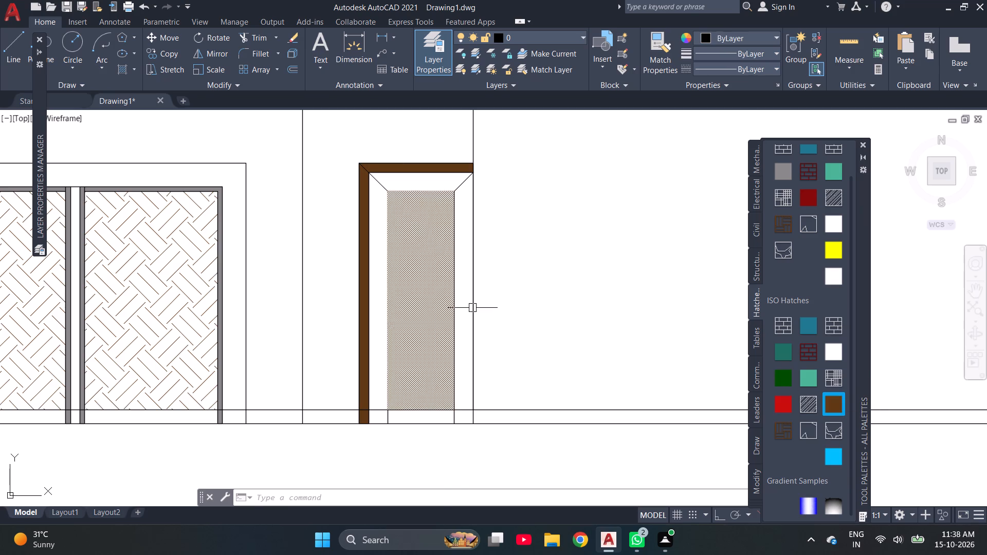
pyautogui.scroll(-2, 520, 304)
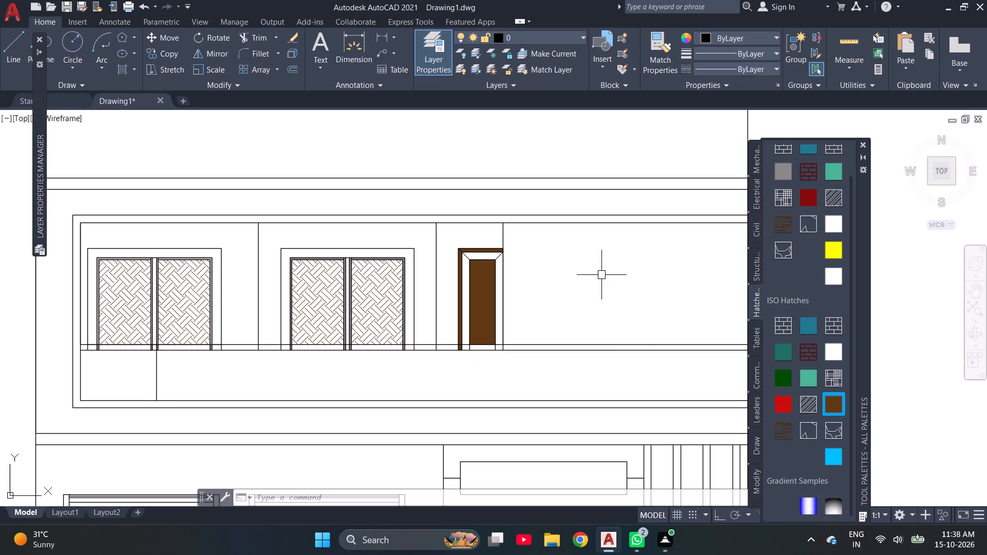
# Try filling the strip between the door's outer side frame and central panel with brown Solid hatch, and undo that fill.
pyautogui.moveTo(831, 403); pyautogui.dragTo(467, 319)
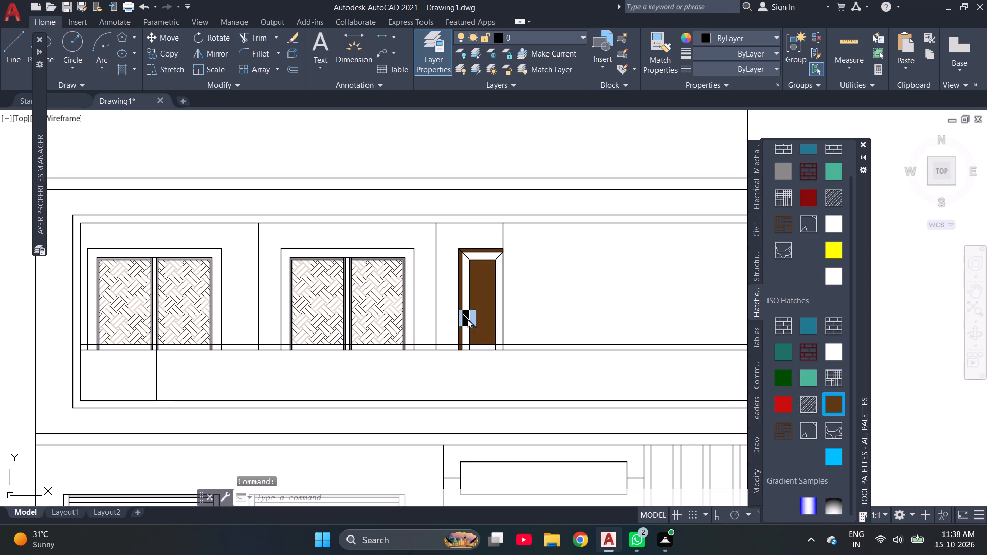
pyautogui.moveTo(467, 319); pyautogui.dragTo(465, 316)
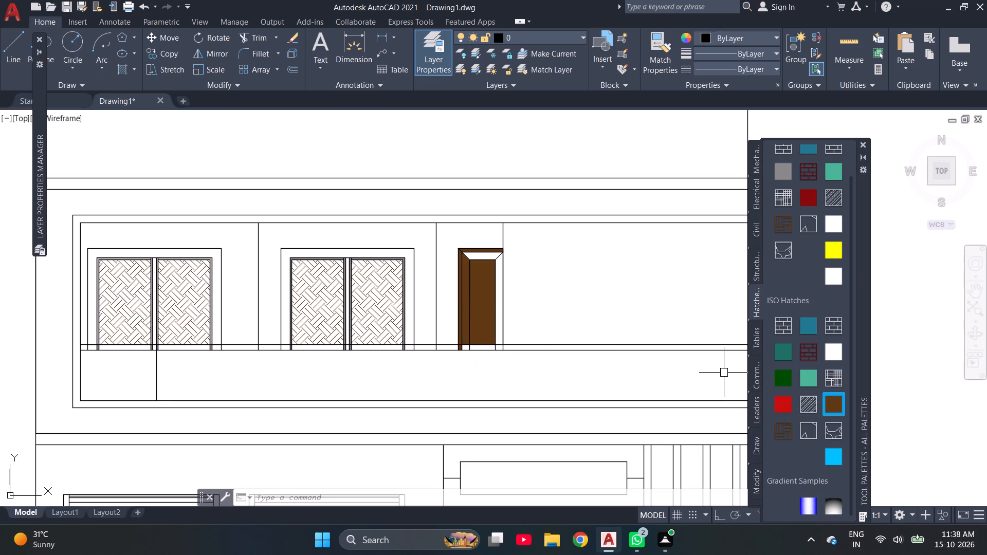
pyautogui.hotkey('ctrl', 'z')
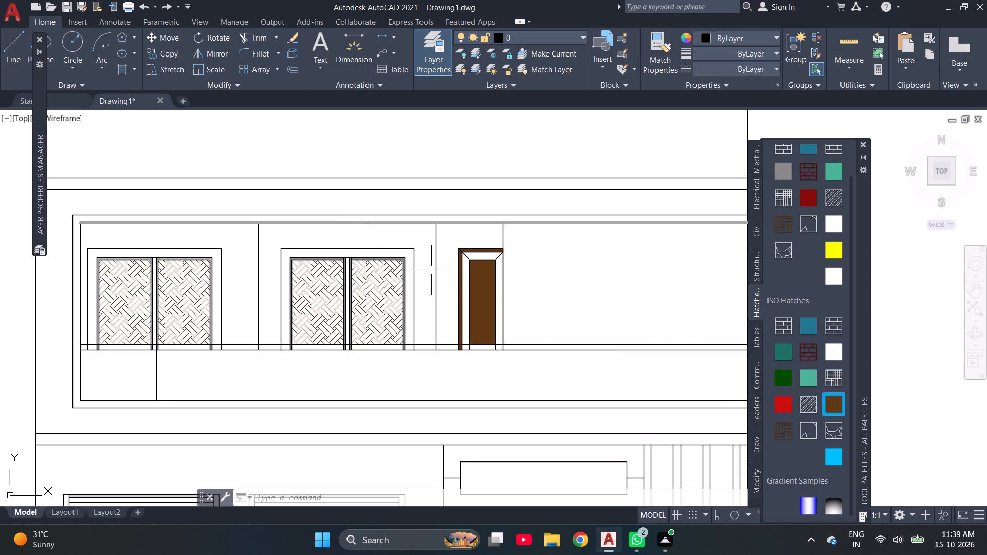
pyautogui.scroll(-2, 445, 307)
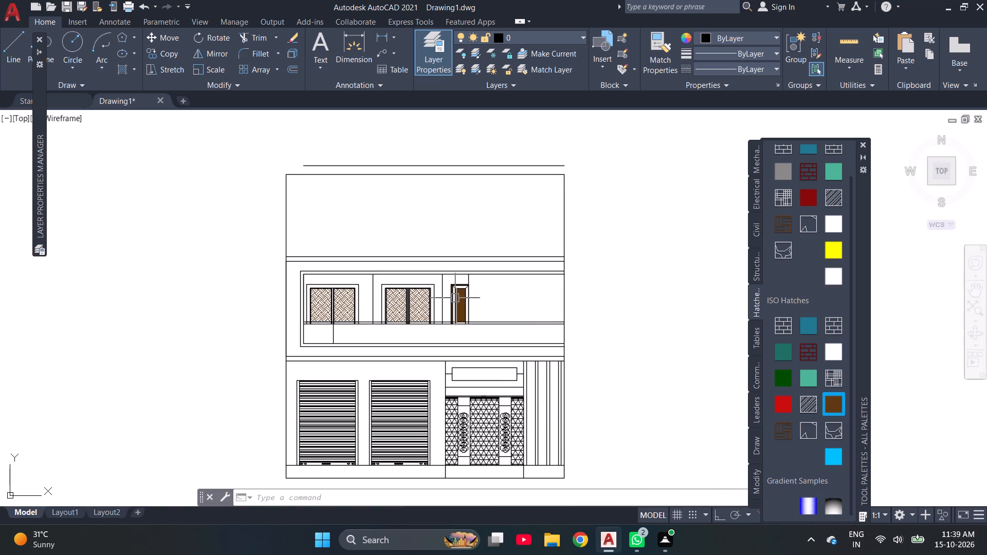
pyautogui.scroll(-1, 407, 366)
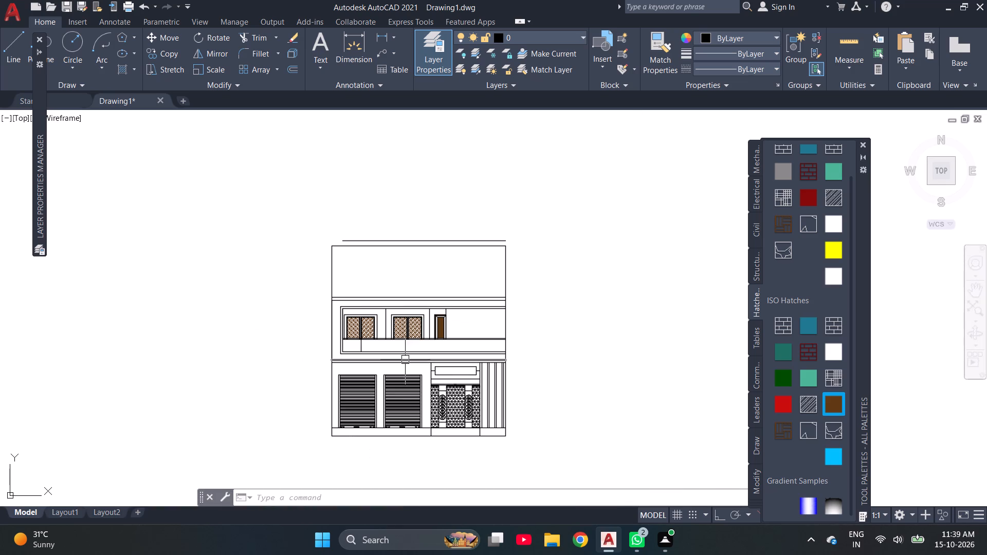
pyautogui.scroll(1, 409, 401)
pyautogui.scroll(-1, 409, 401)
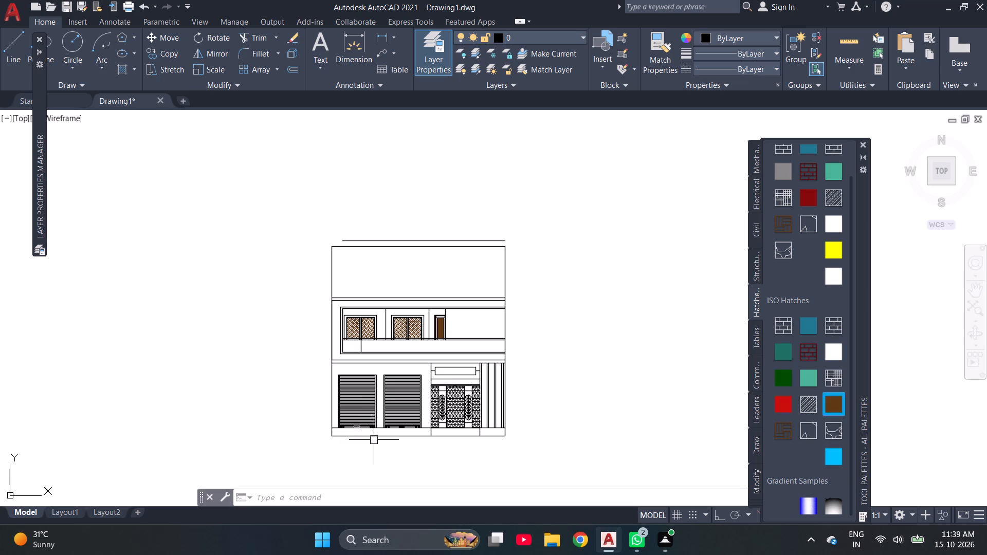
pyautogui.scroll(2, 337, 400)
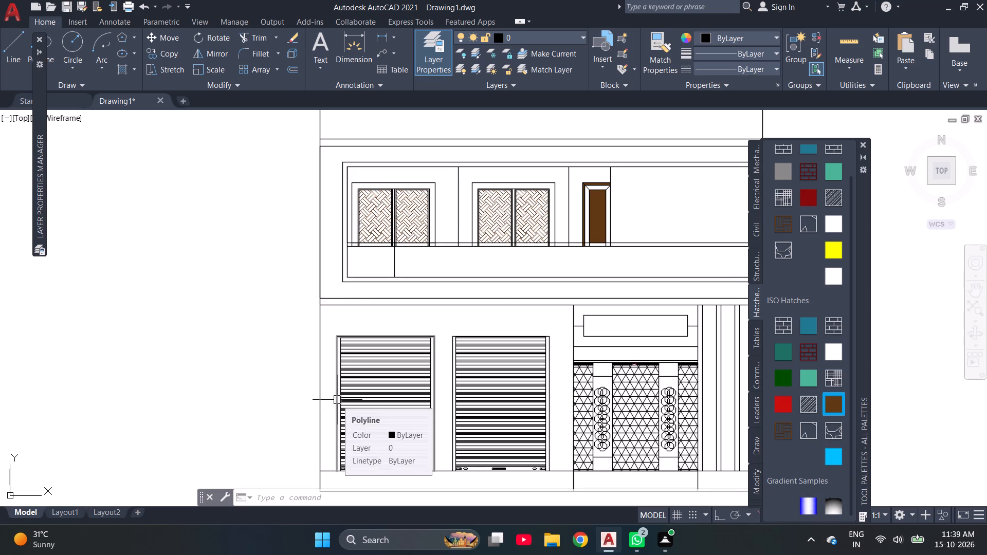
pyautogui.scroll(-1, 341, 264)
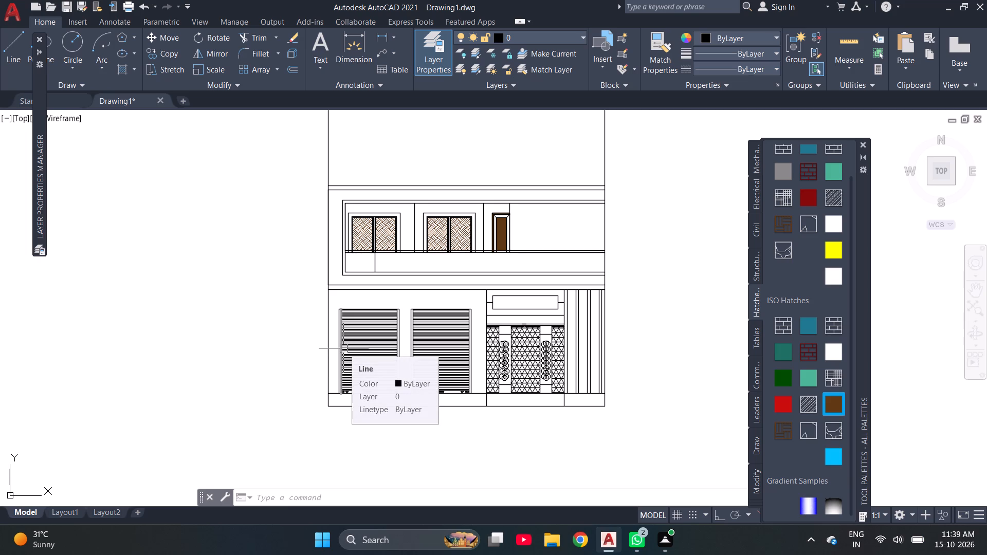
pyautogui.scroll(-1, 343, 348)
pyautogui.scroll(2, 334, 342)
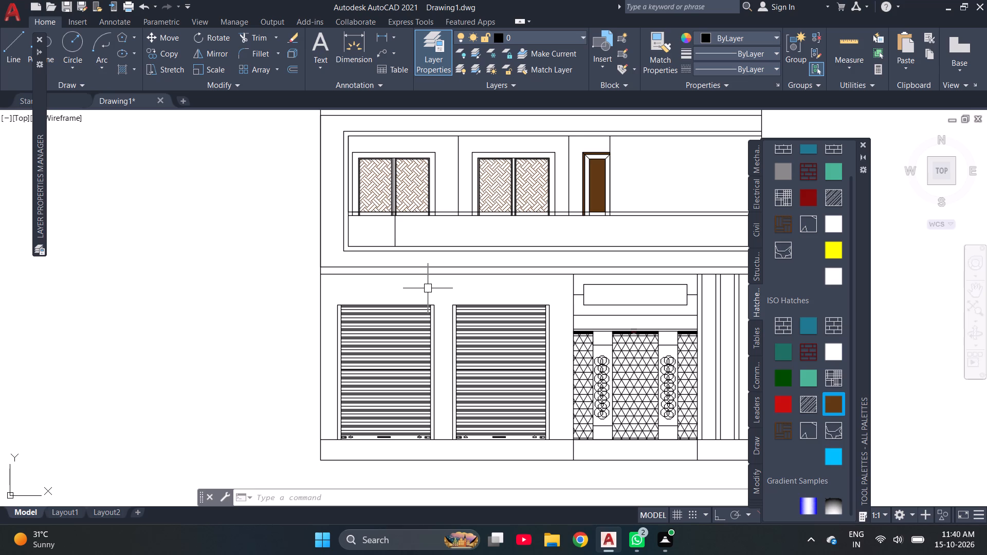
# Trim away the vertical line running below the middle storey's first window, between the narrow band and the balcony panel's bottom line.
pyautogui.scroll(3, 417, 204)
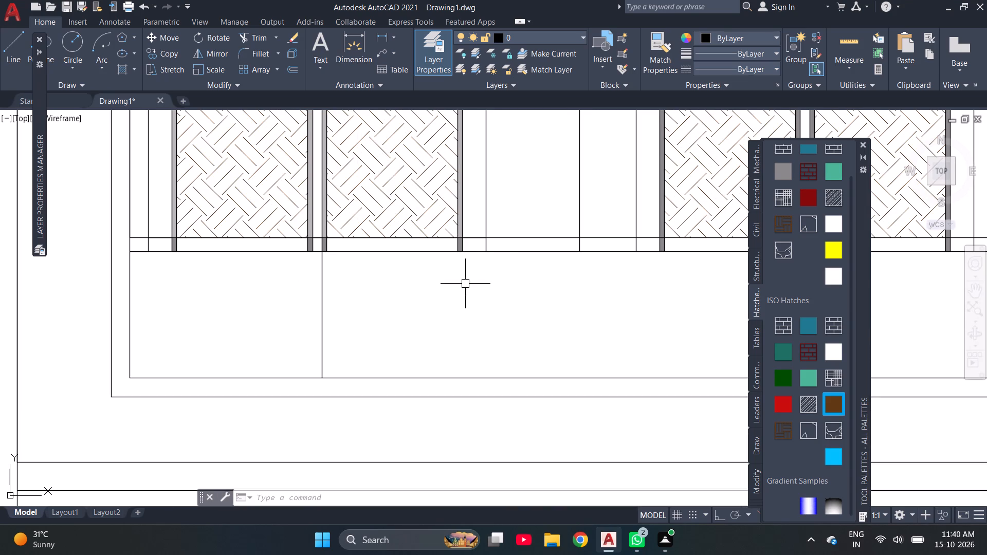
pyautogui.scroll(-3, 491, 274)
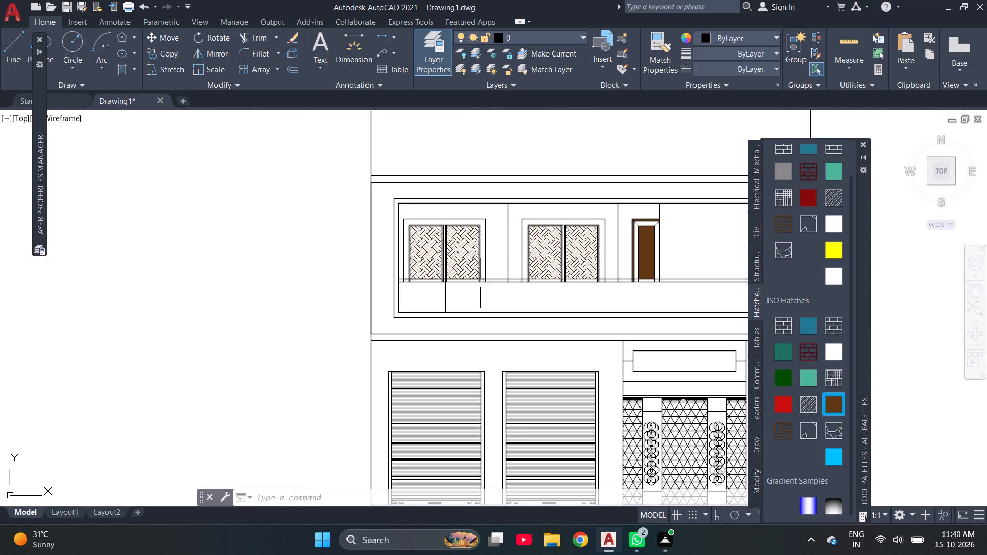
pyautogui.scroll(5, 483, 275)
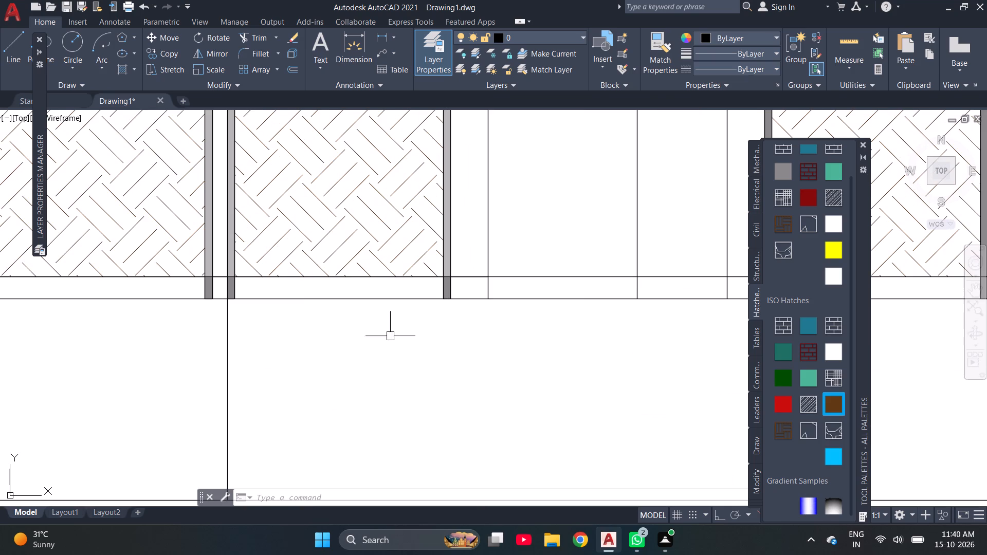
pyautogui.scroll(-2, 344, 362)
pyautogui.click(298, 369)
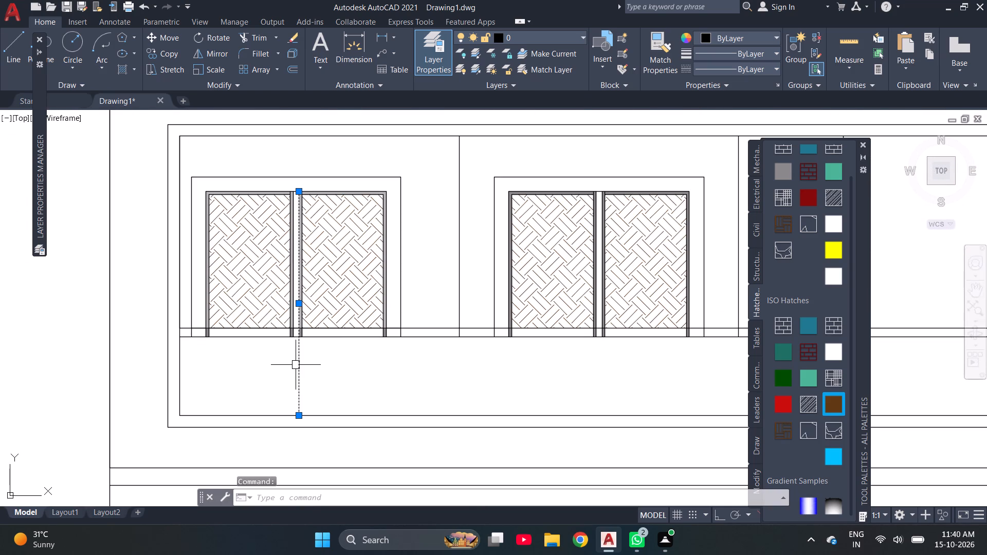
pyautogui.press('Escape')
pyautogui.write('TR')
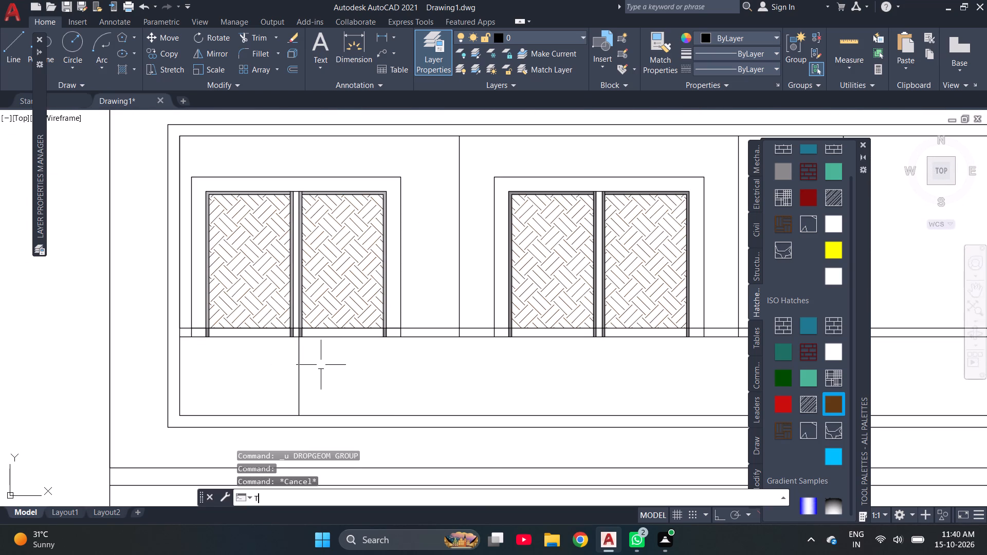
pyautogui.press('space')
pyautogui.moveTo(320, 367); pyautogui.dragTo(270, 373)
pyautogui.press('Escape')
pyautogui.press('Escape')
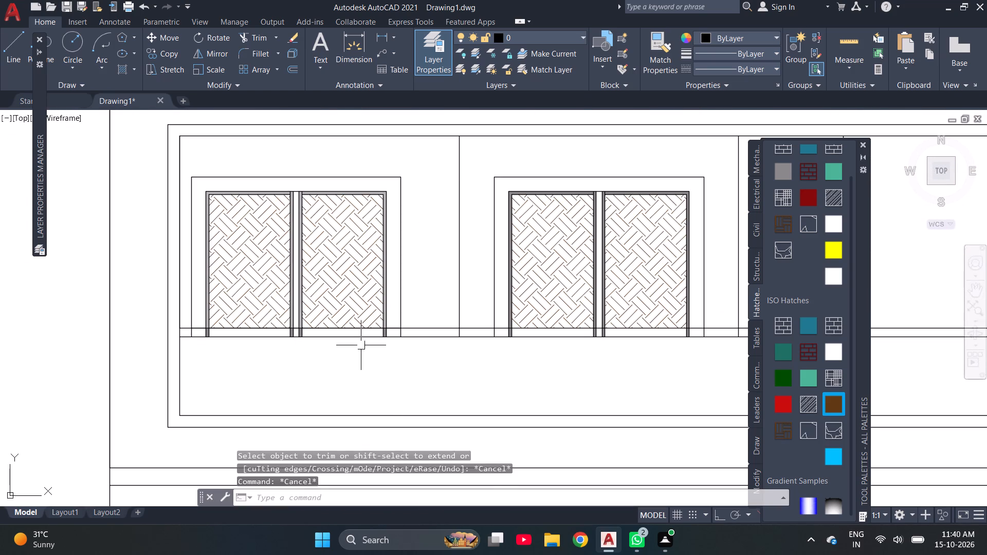
# With Ortho on, draw a vertical line from the lower right corner of the first window's surround down to the balcony panel's bottom line.
pyautogui.scroll(2, 411, 325)
pyautogui.press('l')
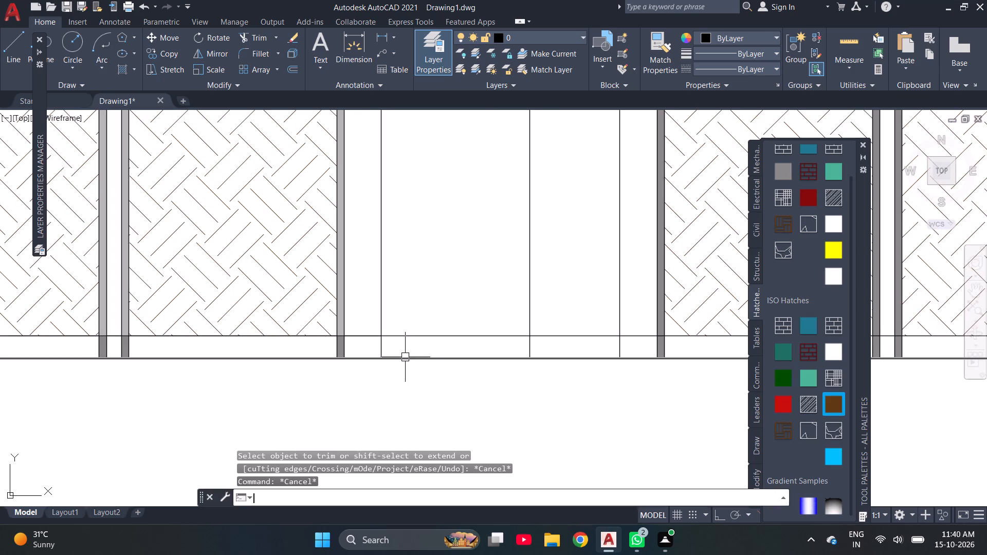
pyautogui.press('space')
pyautogui.click(382, 356)
pyautogui.scroll(-2, 349, 318)
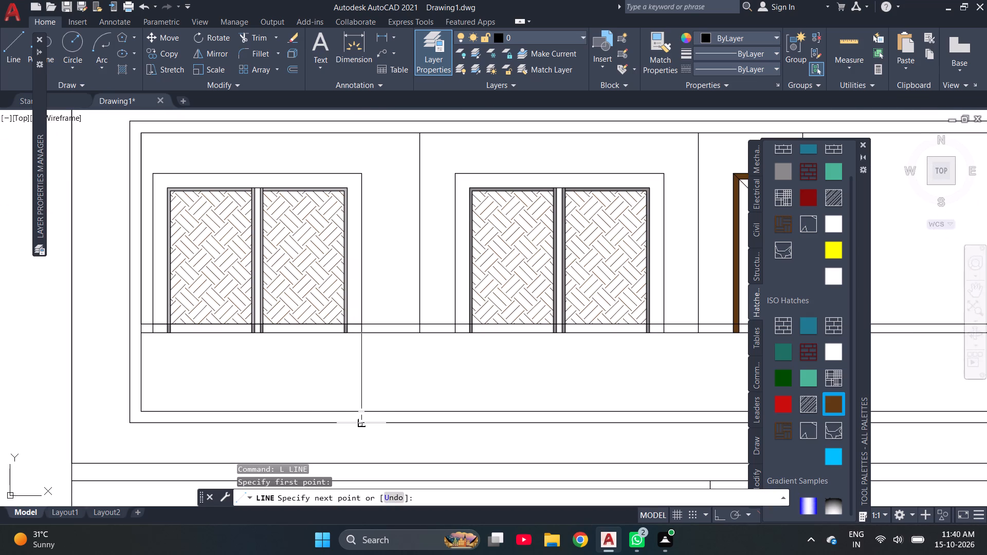
pyautogui.press('F8')
pyautogui.scroll(-2, 338, 362)
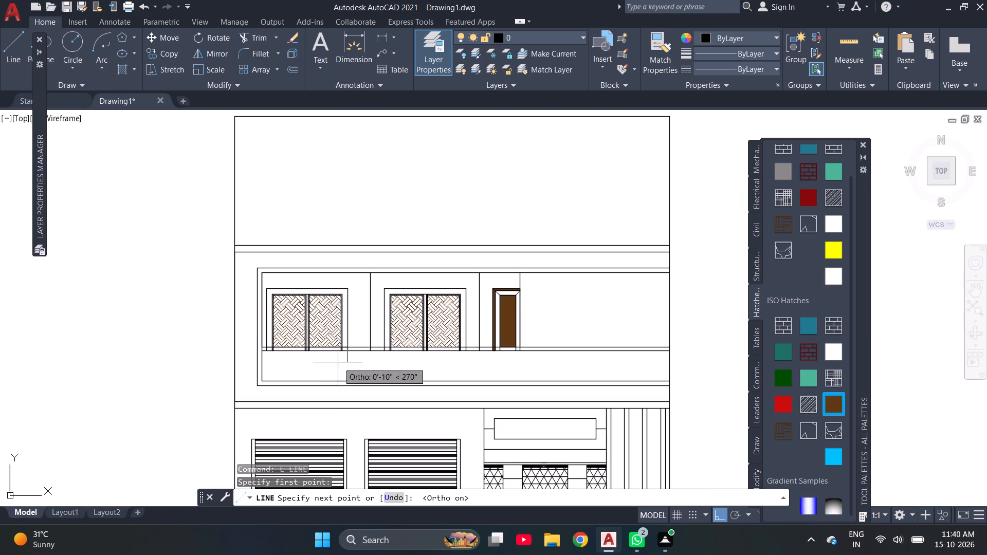
pyautogui.scroll(5, 349, 388)
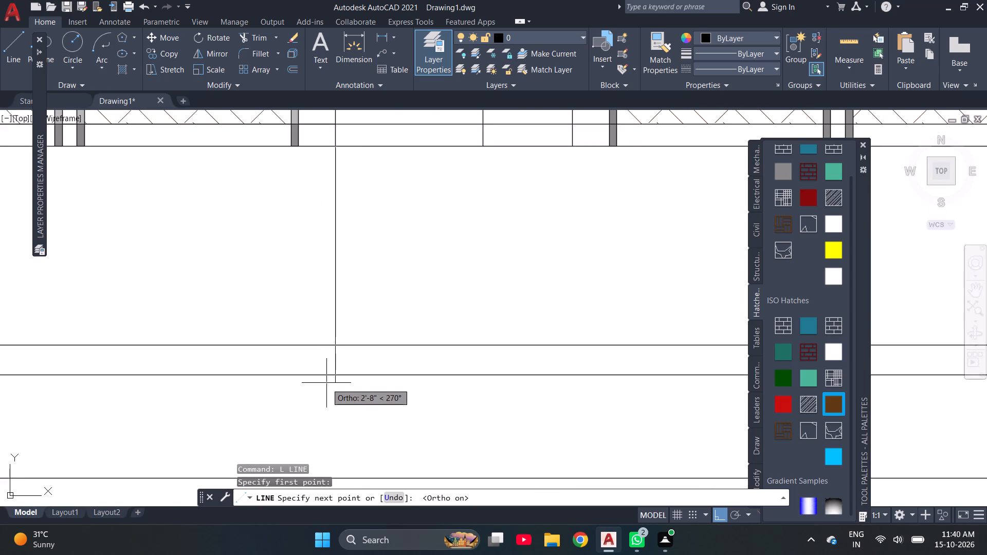
pyautogui.click(333, 342)
pyautogui.scroll(-3, 367, 341)
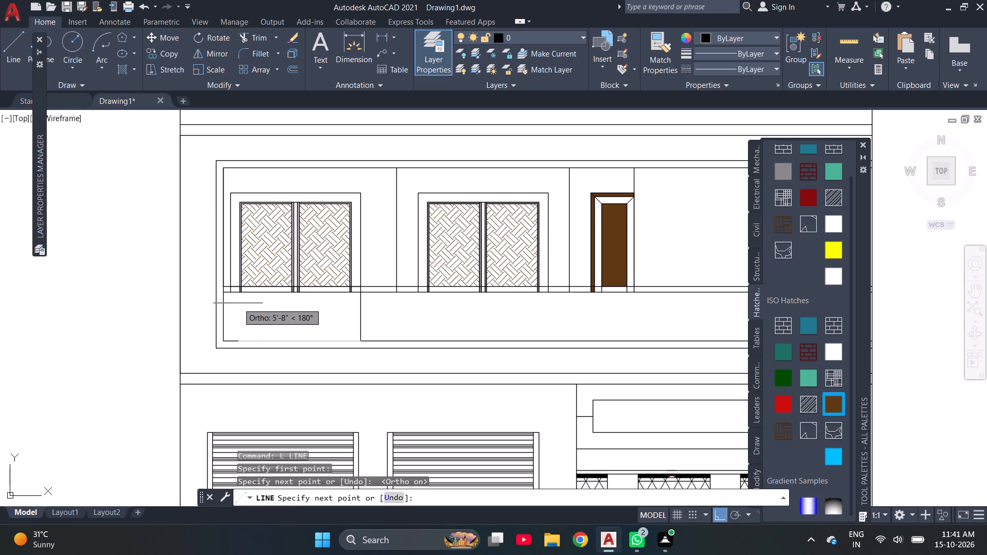
pyautogui.scroll(-1, 238, 303)
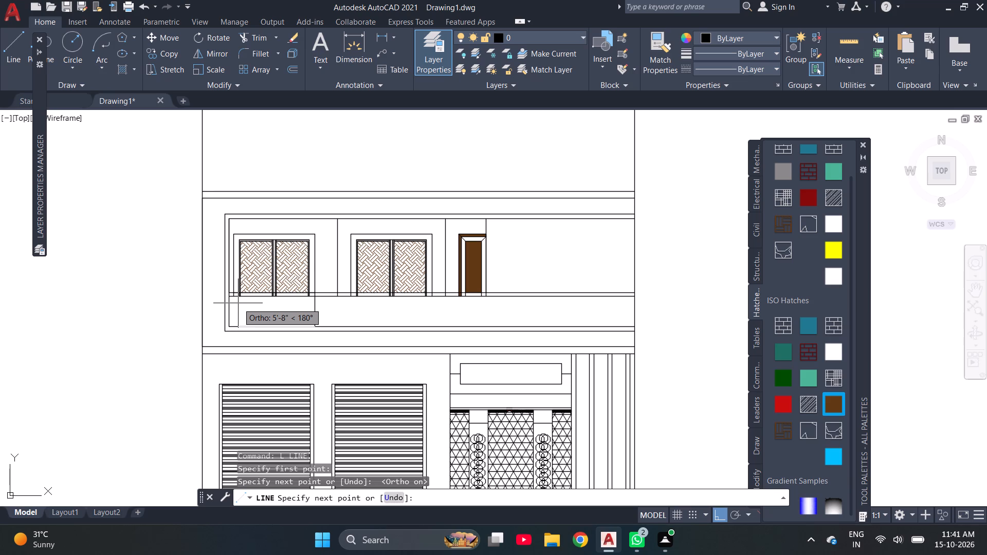
pyautogui.scroll(2, 243, 290)
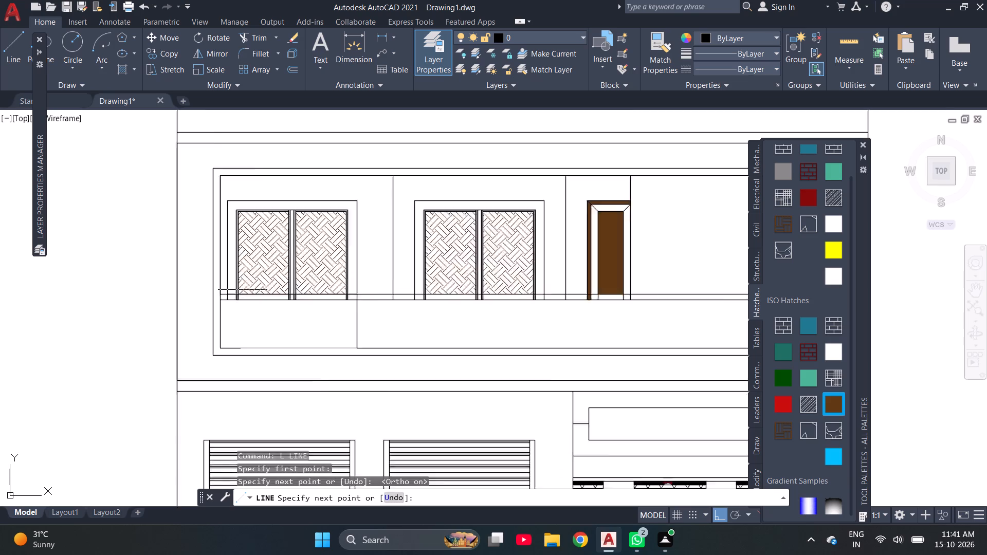
pyautogui.scroll(3, 243, 290)
pyautogui.scroll(-1, 243, 290)
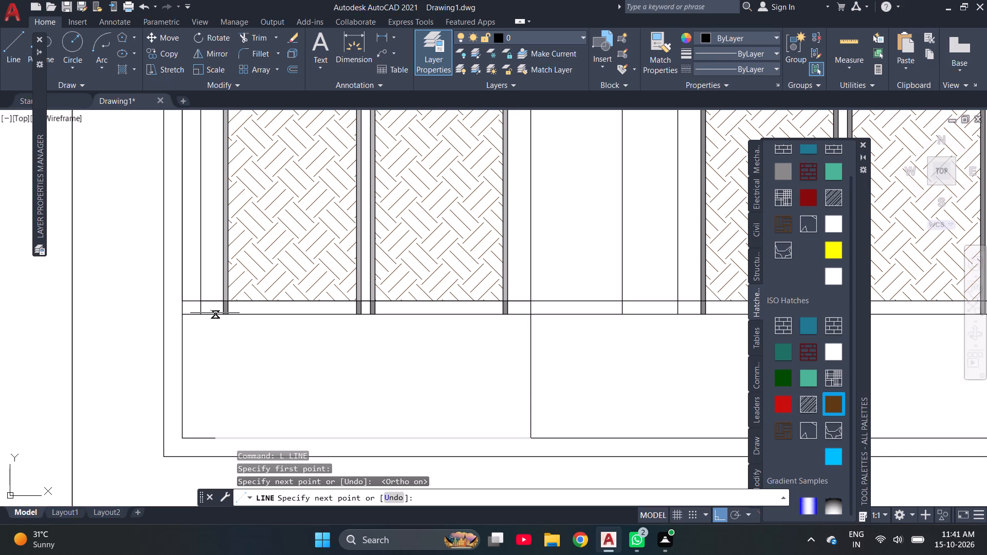
pyautogui.press('Escape')
# Measure the height of the narrow band beneath the first window with a linear dimension, without placing it.
pyautogui.scroll(2, 199, 306)
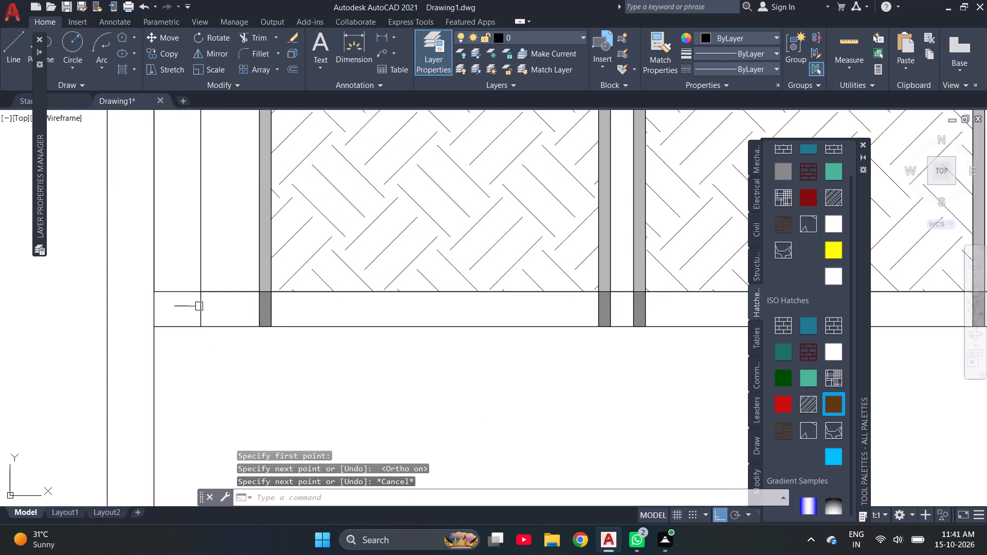
pyautogui.scroll(2, 199, 306)
pyautogui.write('DIML')
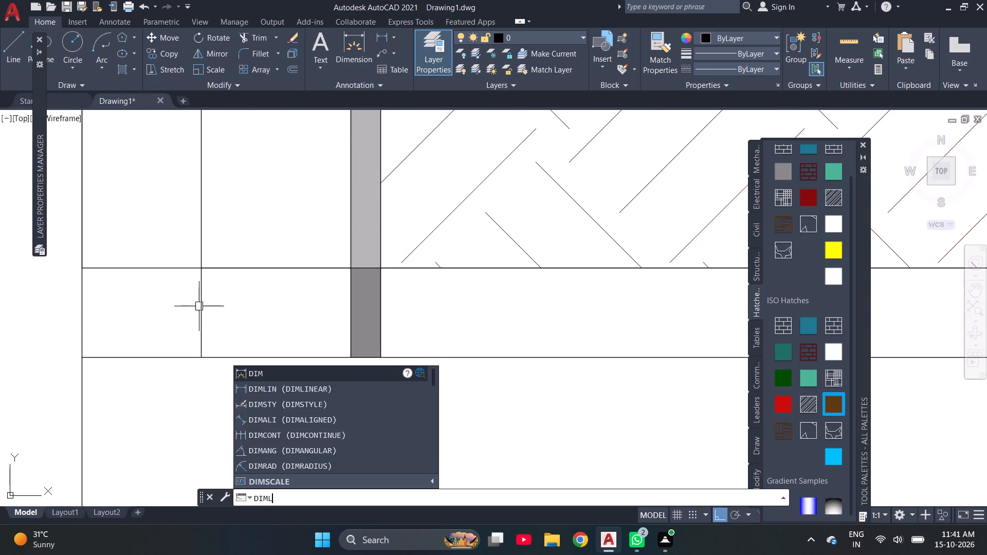
pyautogui.press('space')
pyautogui.click(168, 266)
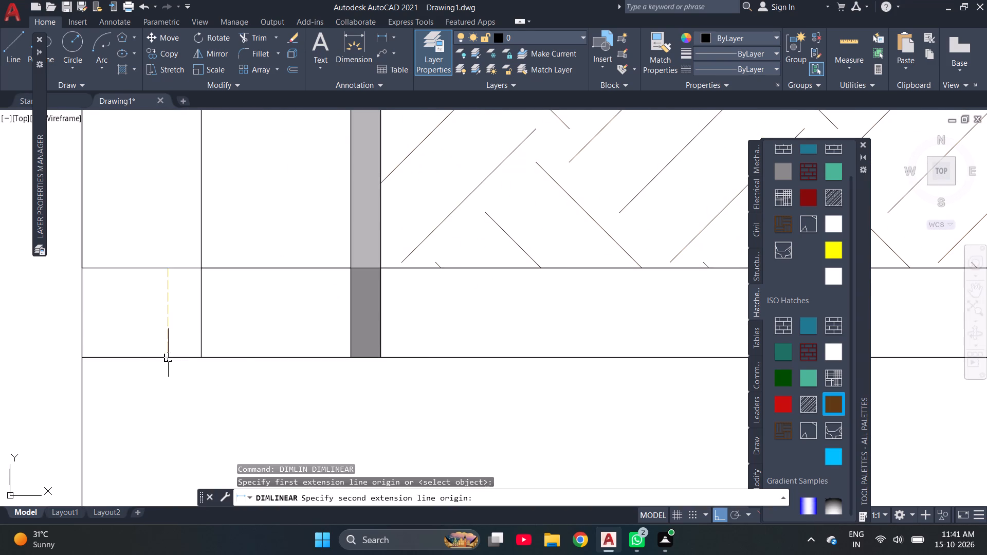
pyautogui.click(164, 358)
pyautogui.scroll(-6, 212, 344)
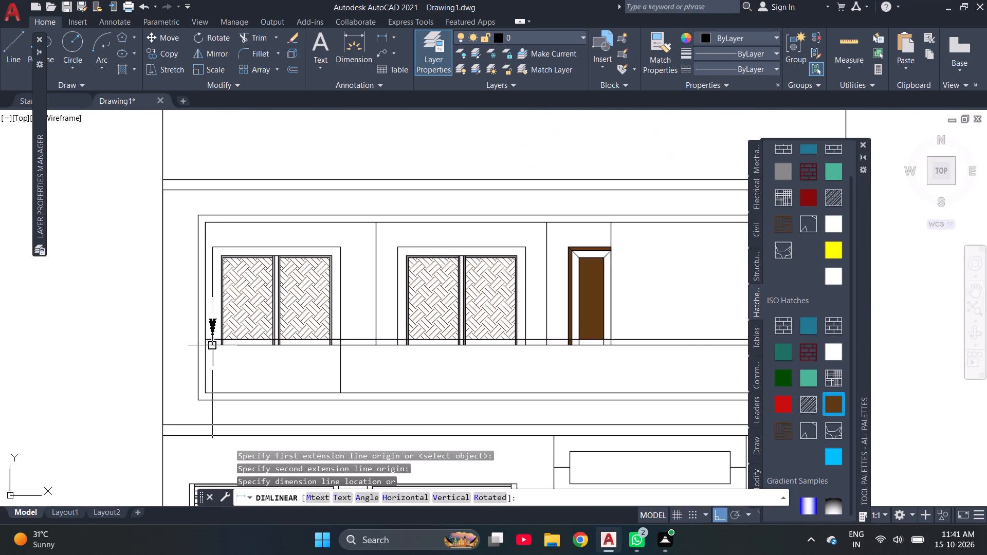
pyautogui.press('Escape')
pyautogui.press('Escape')
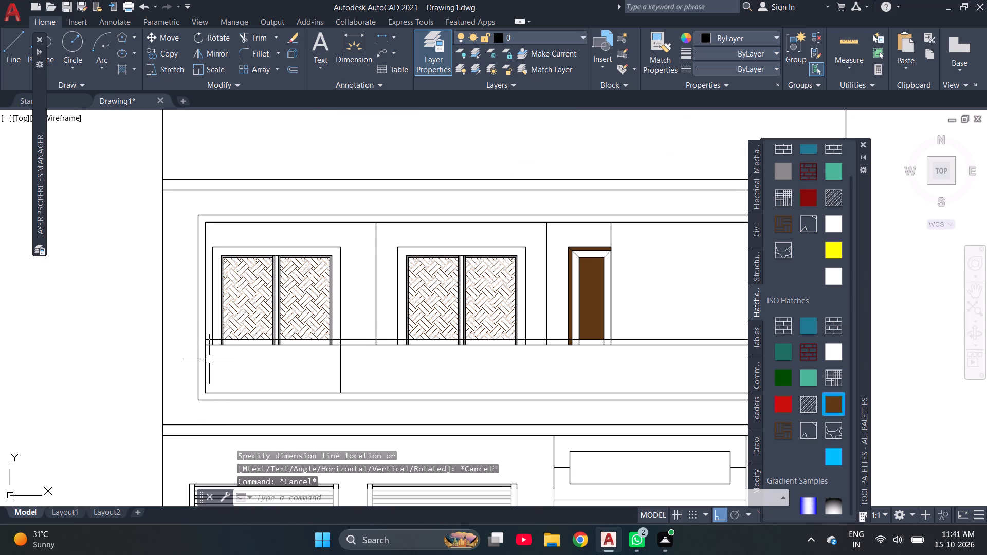
# Offset the balcony panel's bottom line upward and its left edge line inward by 0'3".
pyautogui.scroll(4, 215, 405)
pyautogui.write('O')
pyautogui.press('space')
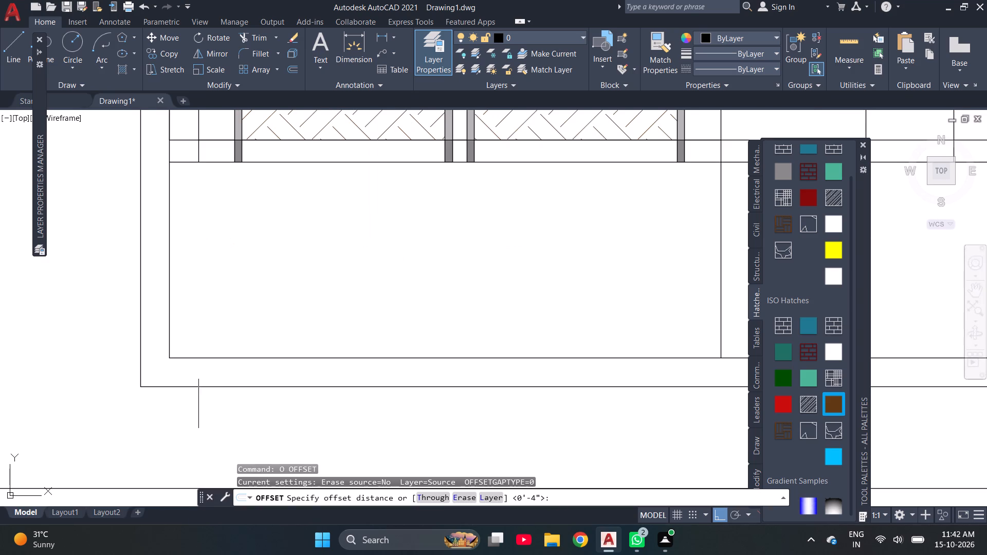
pyautogui.write('0\'3"')
pyautogui.press('Return')
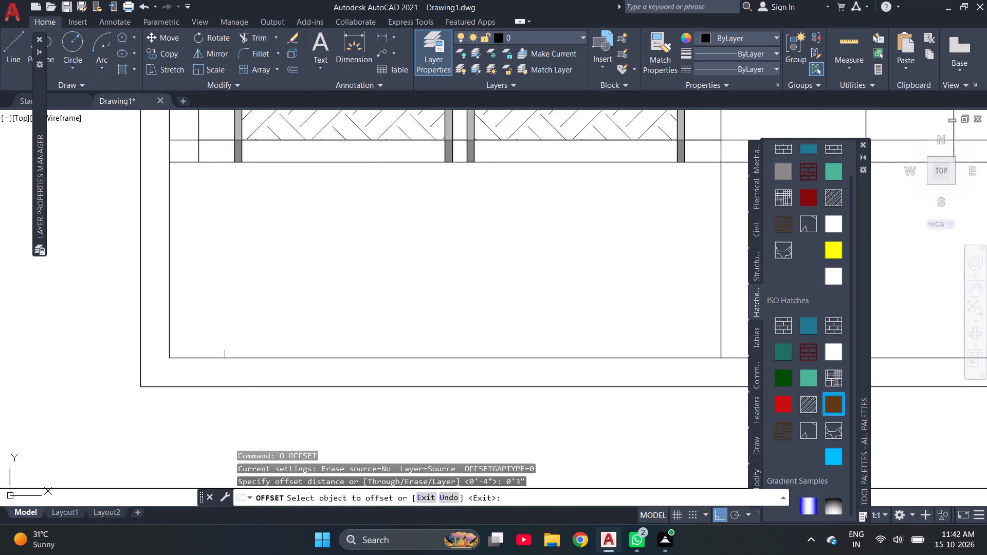
pyautogui.click(305, 355)
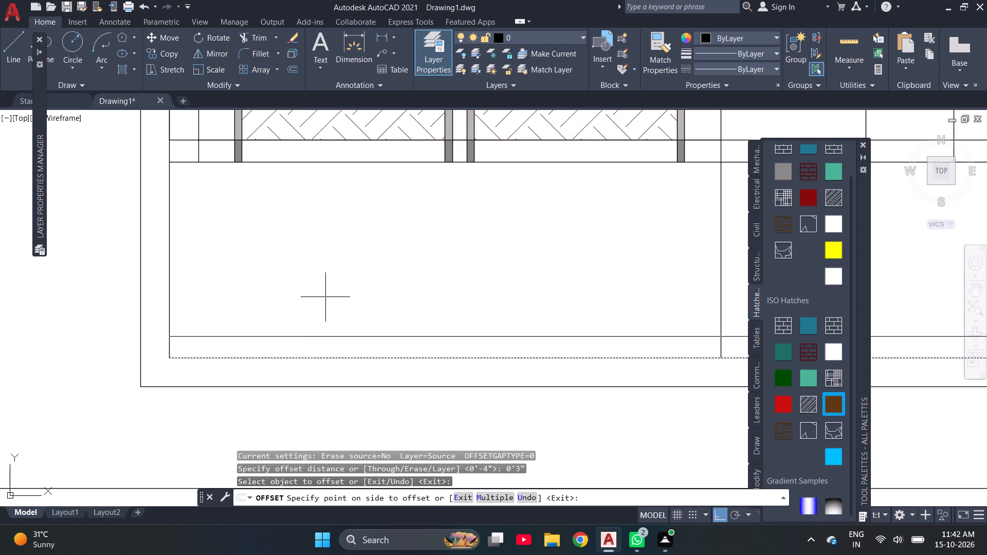
pyautogui.click(325, 297)
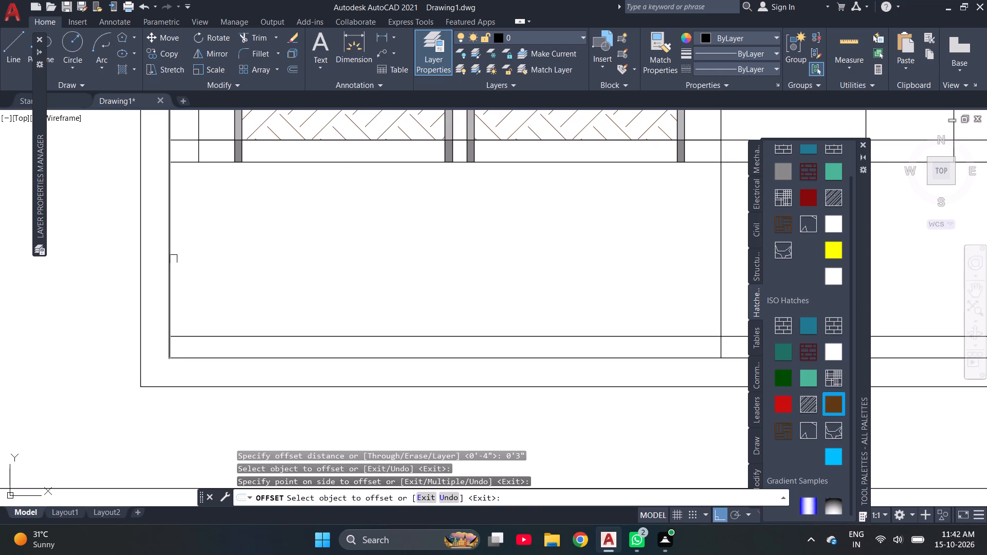
pyautogui.click(163, 262)
pyautogui.click(170, 268)
pyautogui.click(202, 266)
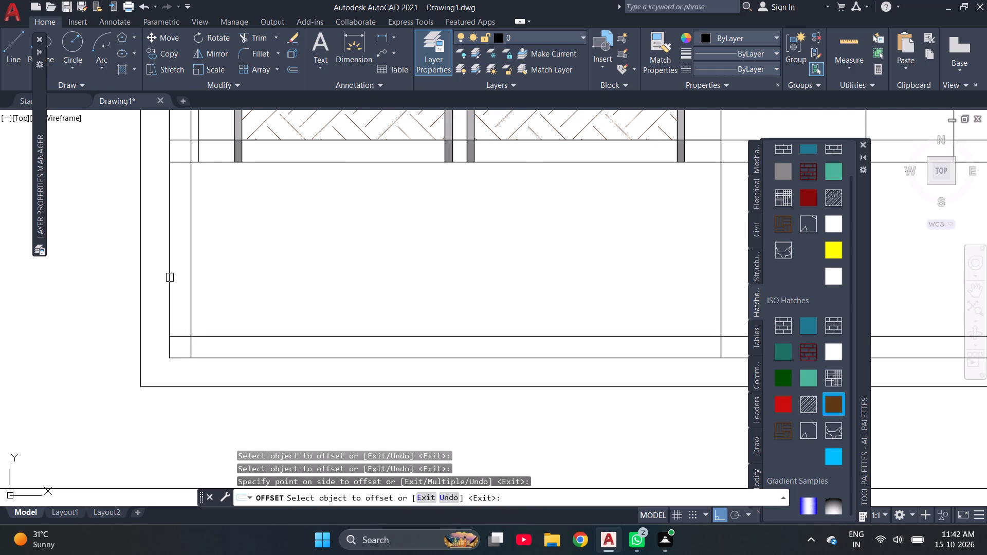
pyautogui.scroll(-4, 154, 282)
pyautogui.scroll(3, 604, 264)
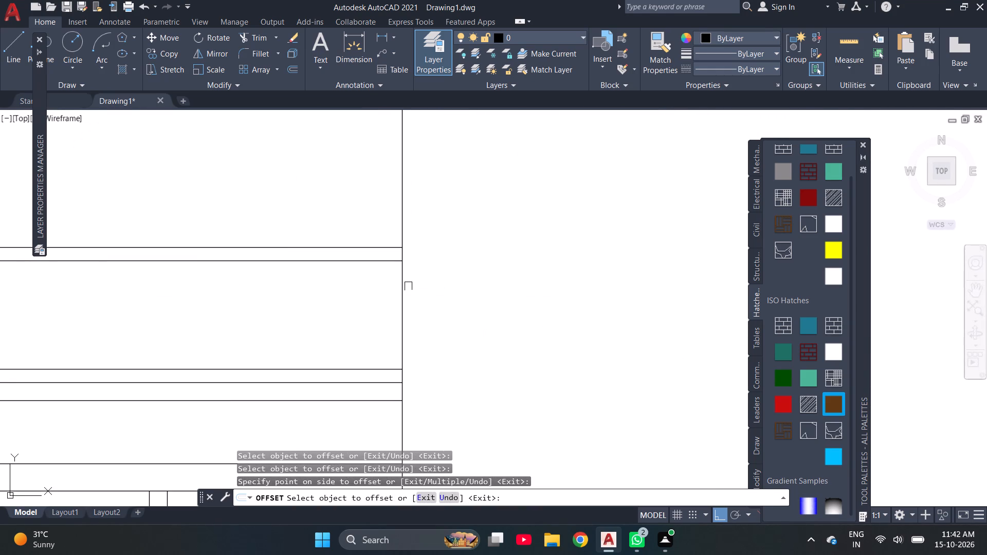
pyautogui.scroll(-4, 308, 309)
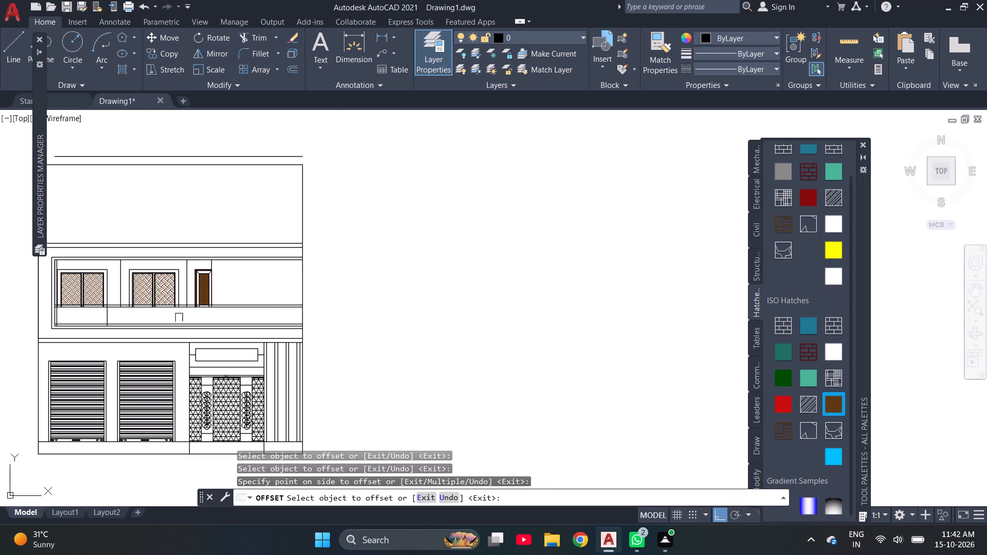
pyautogui.scroll(4, 21, 278)
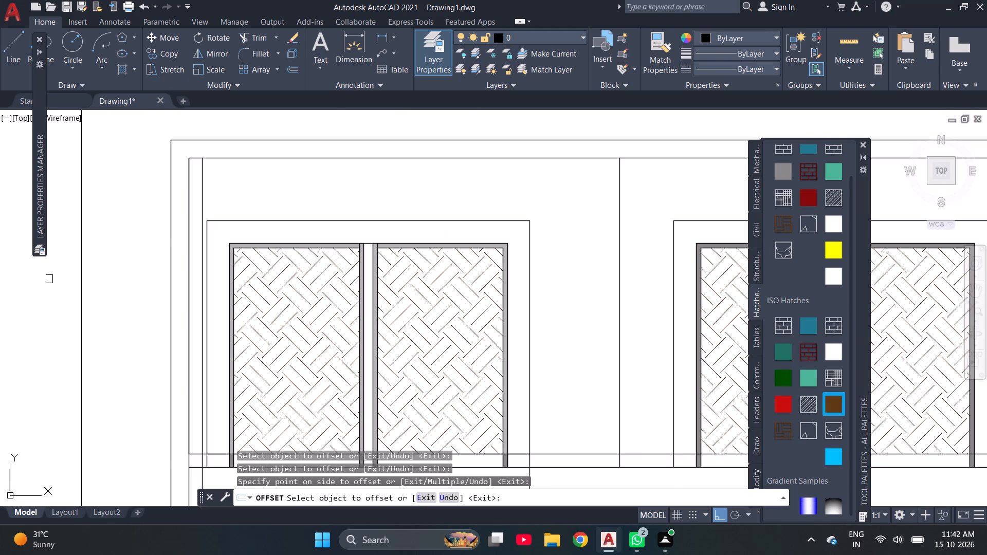
pyautogui.press('Escape')
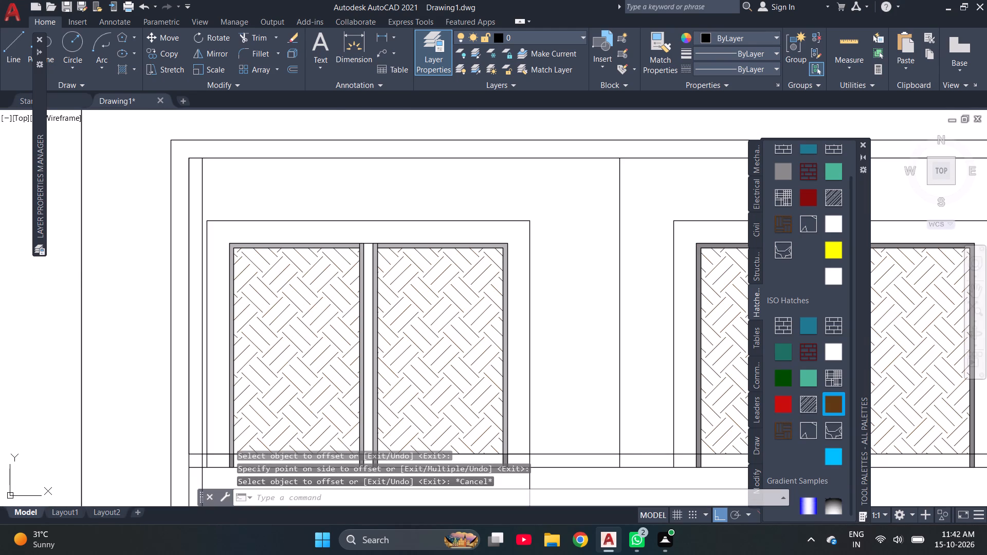
# Trim the inner border lines where they overrun at the balcony panel's upper left corner, within the narrow band.
pyautogui.scroll(-1, 159, 293)
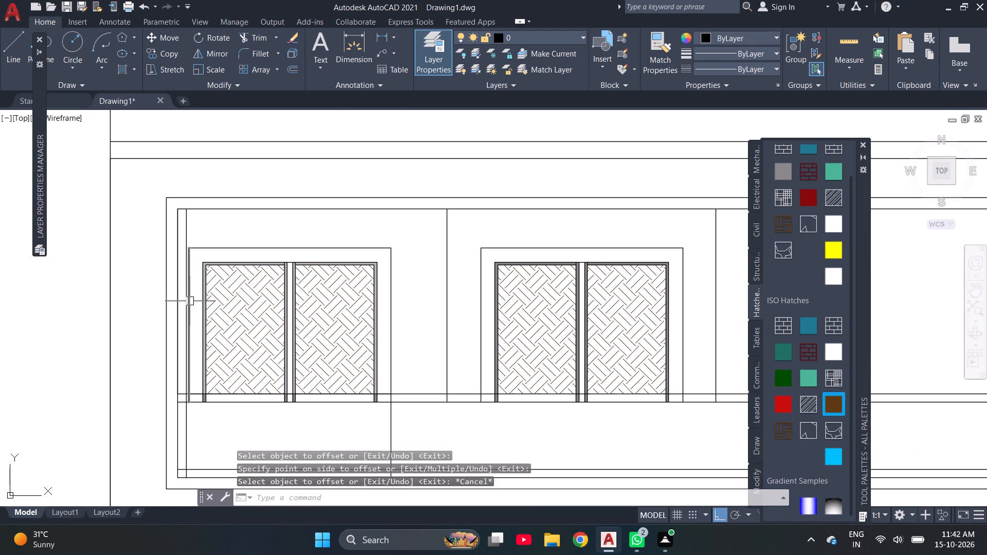
pyautogui.write('TR')
pyautogui.press('space')
pyautogui.scroll(3, 170, 327)
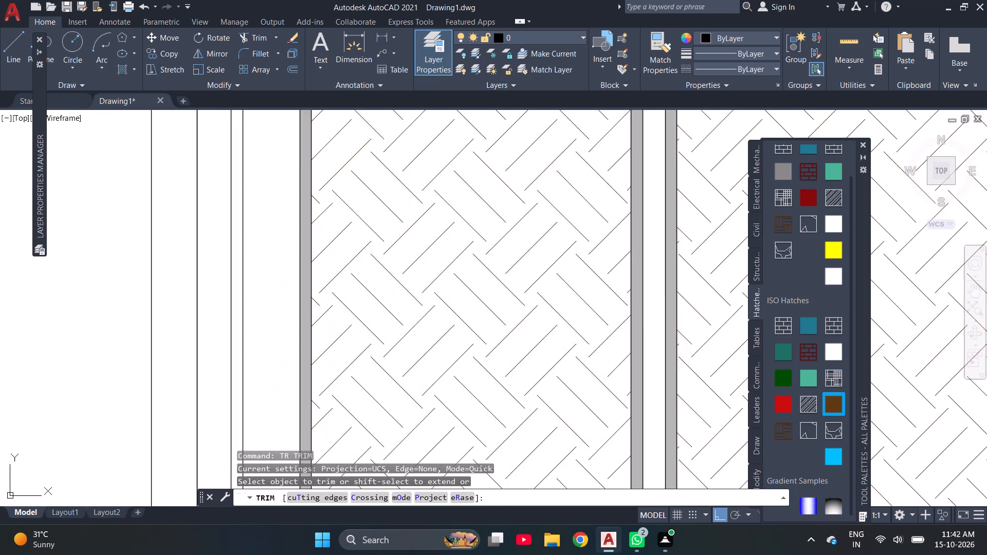
pyautogui.scroll(-2, 170, 327)
pyautogui.scroll(2, 180, 463)
pyautogui.scroll(-2, 192, 405)
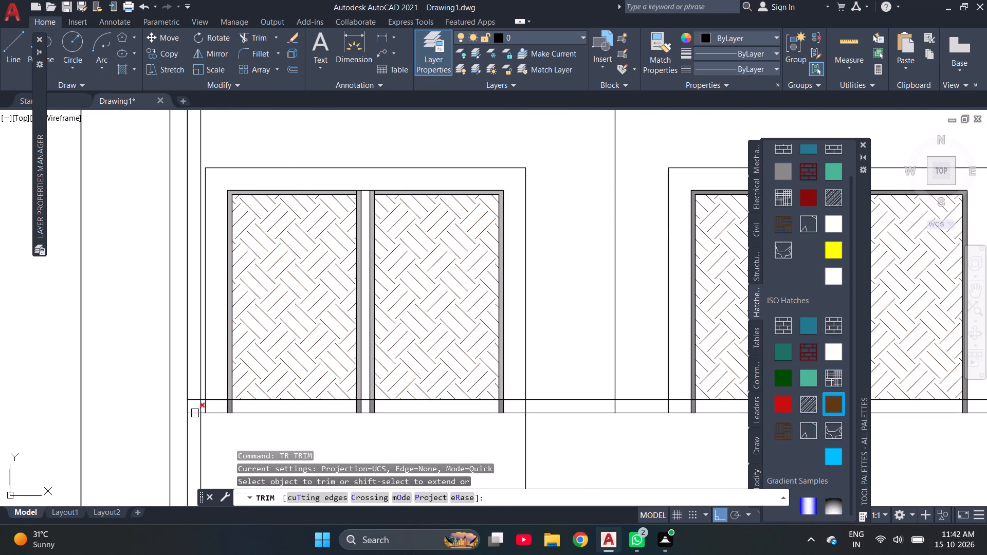
pyautogui.click(195, 413)
pyautogui.scroll(3, 199, 410)
pyautogui.click(217, 400)
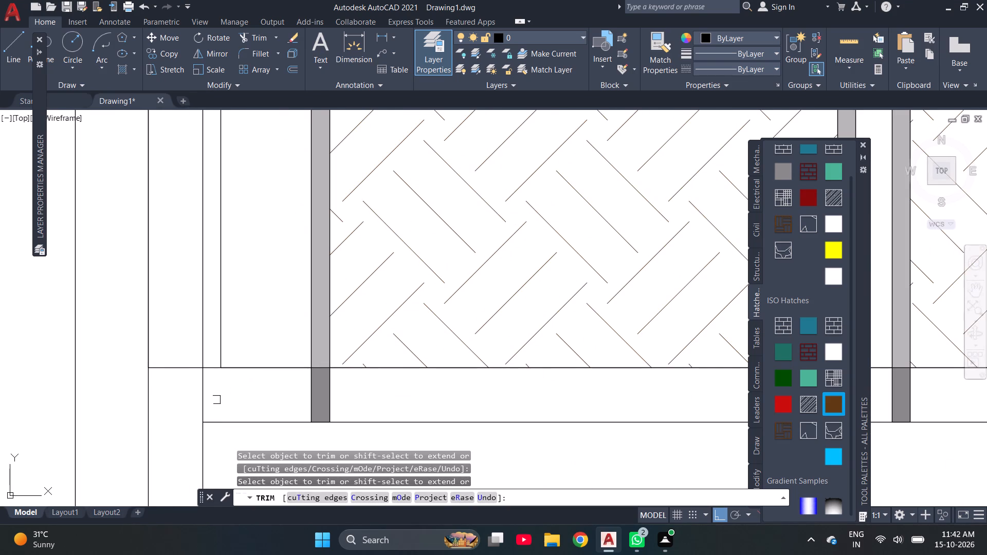
pyautogui.click(205, 397)
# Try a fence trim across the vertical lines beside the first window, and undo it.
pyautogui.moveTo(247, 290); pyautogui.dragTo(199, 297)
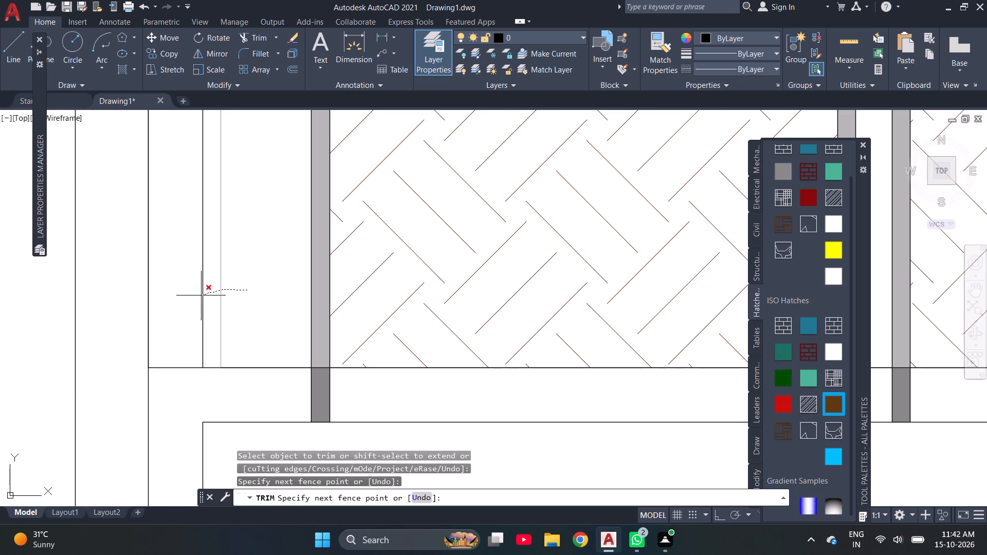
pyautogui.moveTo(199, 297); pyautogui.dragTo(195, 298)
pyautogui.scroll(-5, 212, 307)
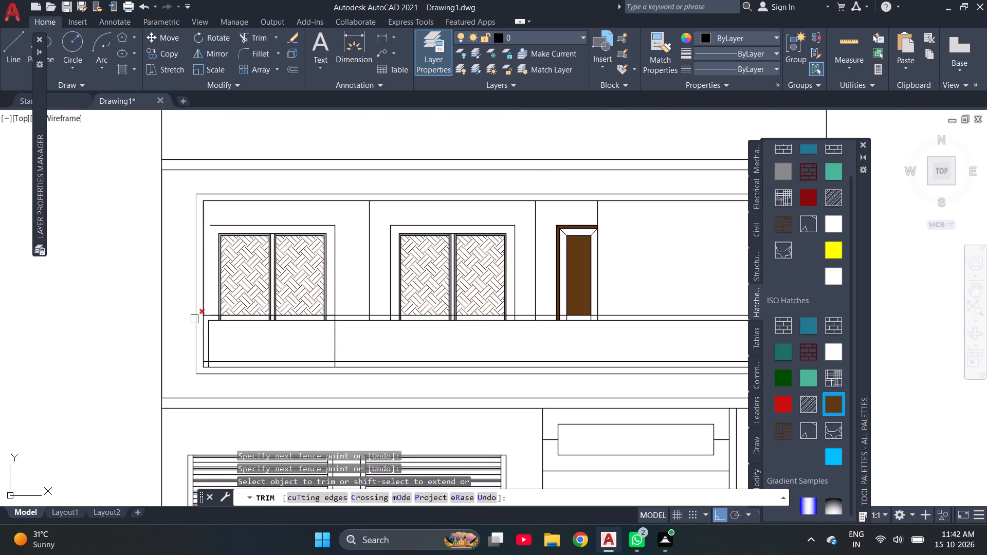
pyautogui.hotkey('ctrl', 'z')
# Trim the inner border's left line above the narrow band and the overrunning line ends at its lower left corner.
pyautogui.scroll(-4, 197, 310)
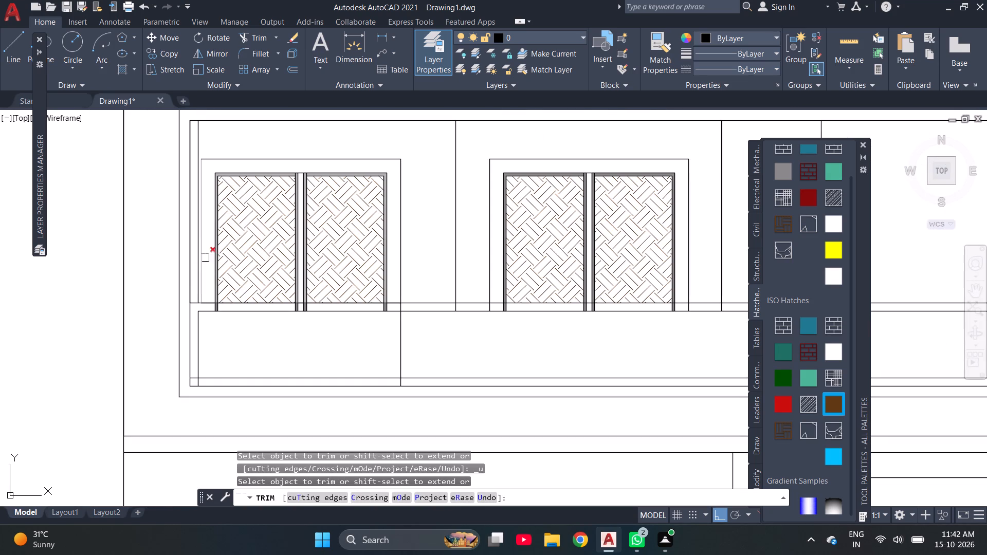
pyautogui.click(198, 148)
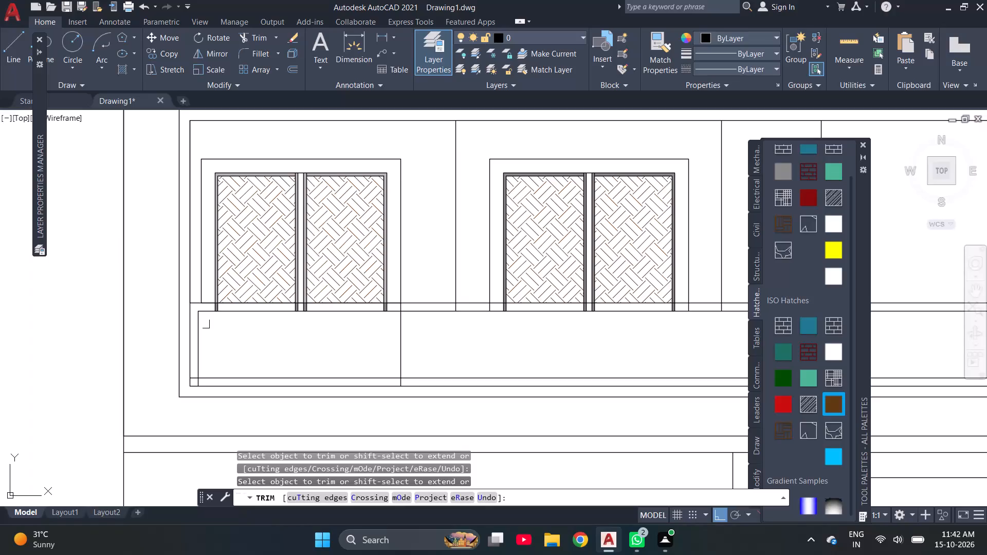
pyautogui.scroll(2, 206, 324)
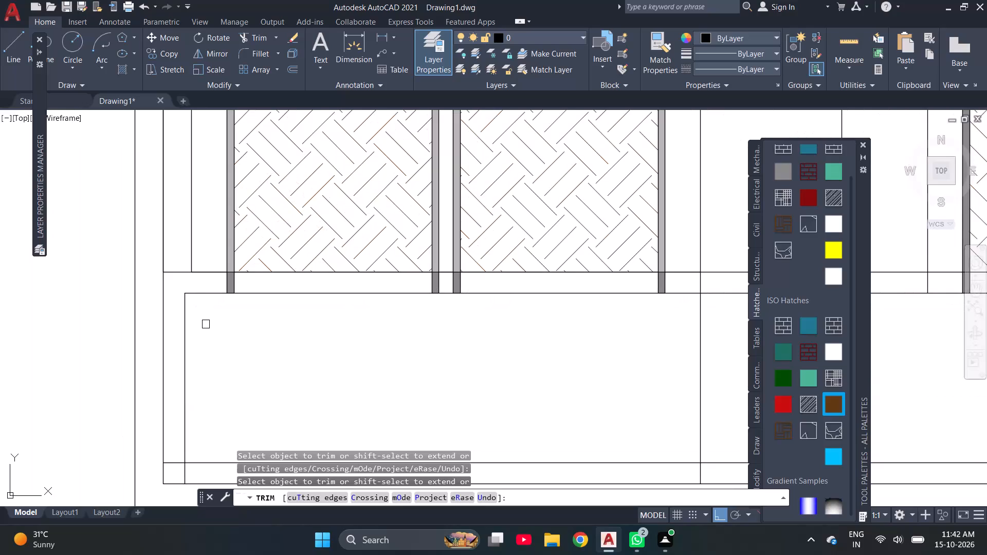
pyautogui.scroll(-2, 206, 324)
pyautogui.scroll(4, 179, 407)
pyautogui.moveTo(263, 205); pyautogui.dragTo(316, 247)
pyautogui.scroll(-4, 281, 301)
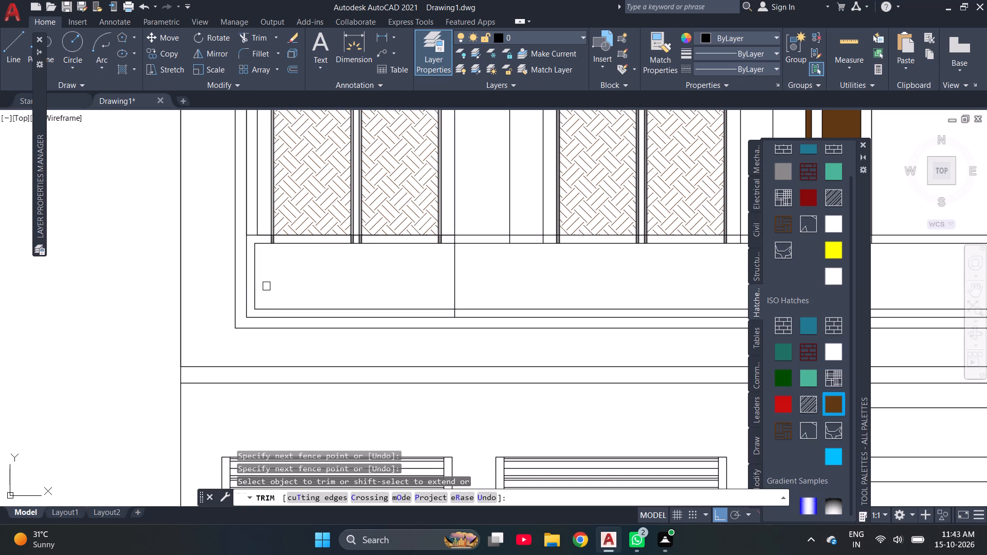
pyautogui.scroll(-2, 346, 267)
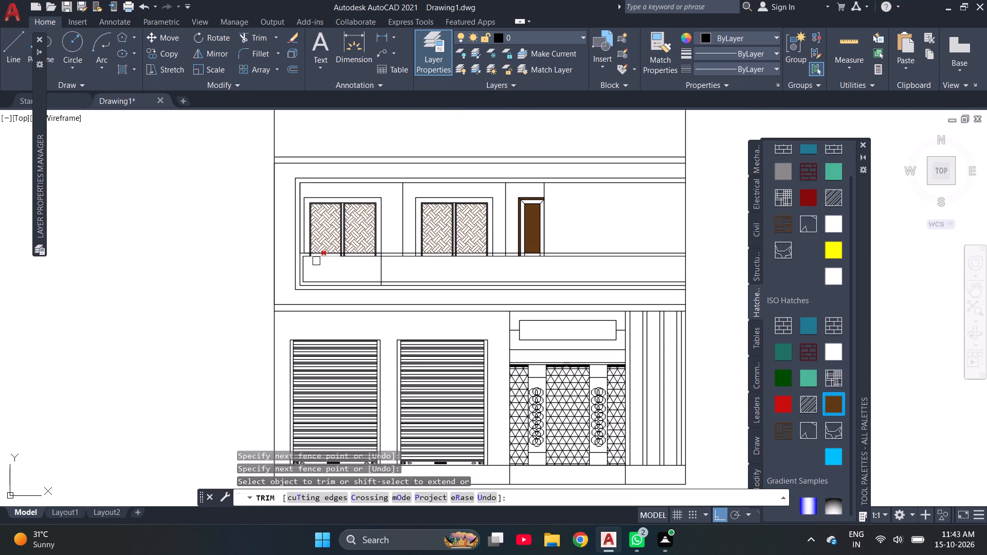
pyautogui.scroll(1, 531, 268)
pyautogui.press('Escape')
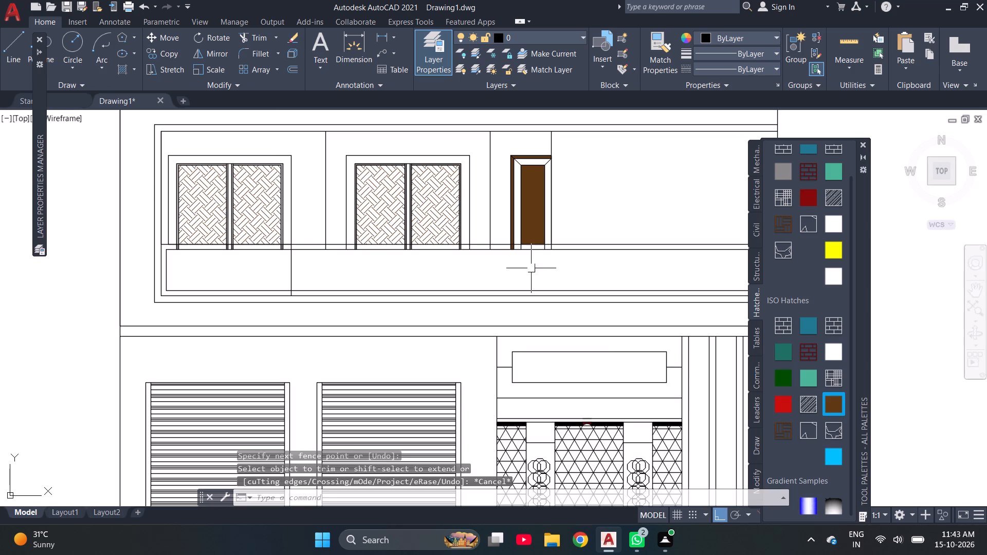
pyautogui.press('Escape')
# Extend the vertical line at the door's right side down to the inner border's bottom line.
pyautogui.write('EX')
pyautogui.press('space')
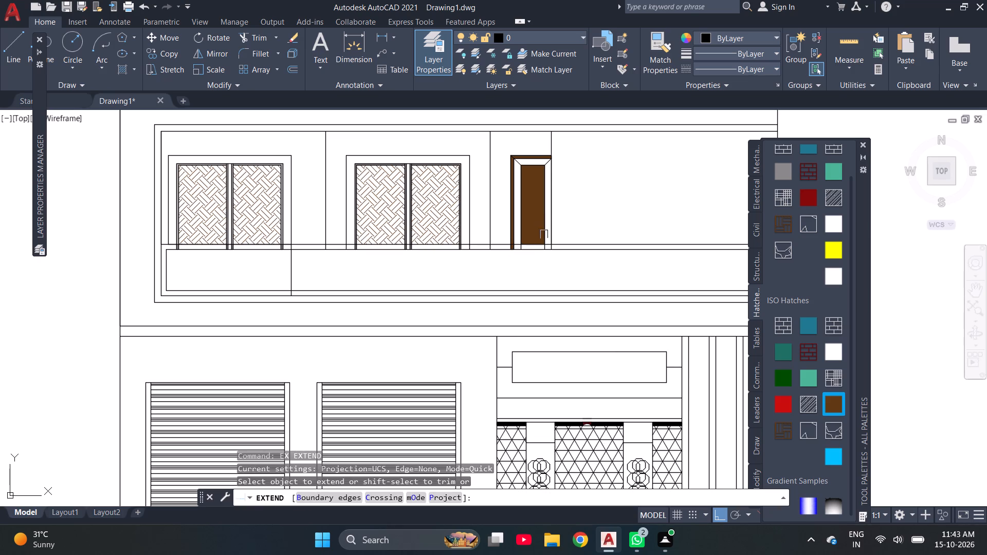
pyautogui.click(554, 205)
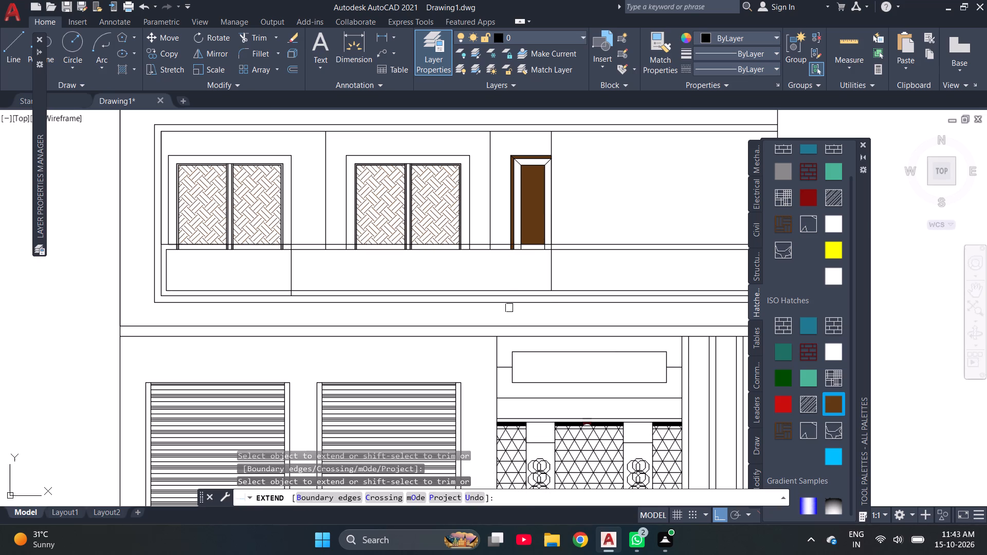
pyautogui.press('Escape')
pyautogui.press('Escape')
# Offset the extended vertical line below the door to the left by 0'3".
pyautogui.scroll(2, 529, 269)
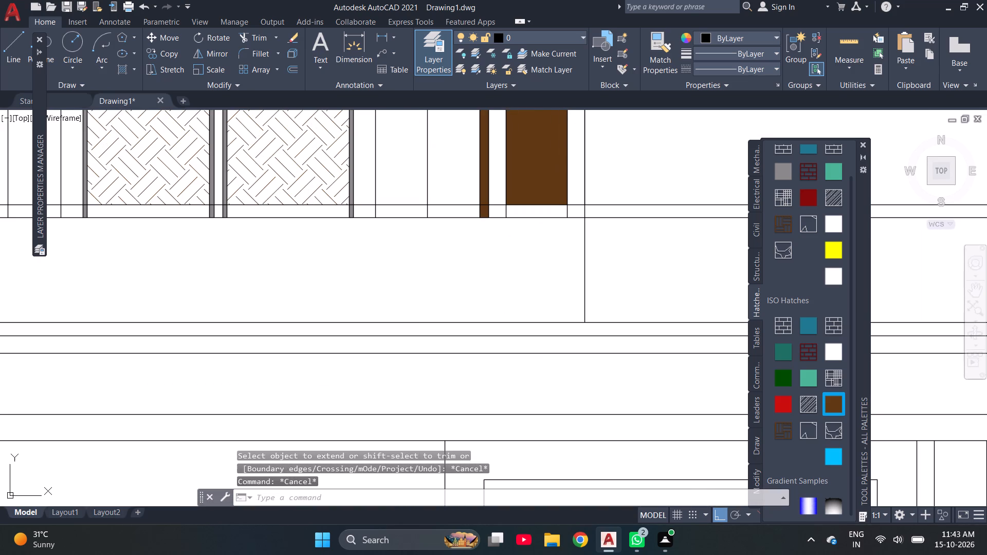
pyautogui.write('O')
pyautogui.press('space')
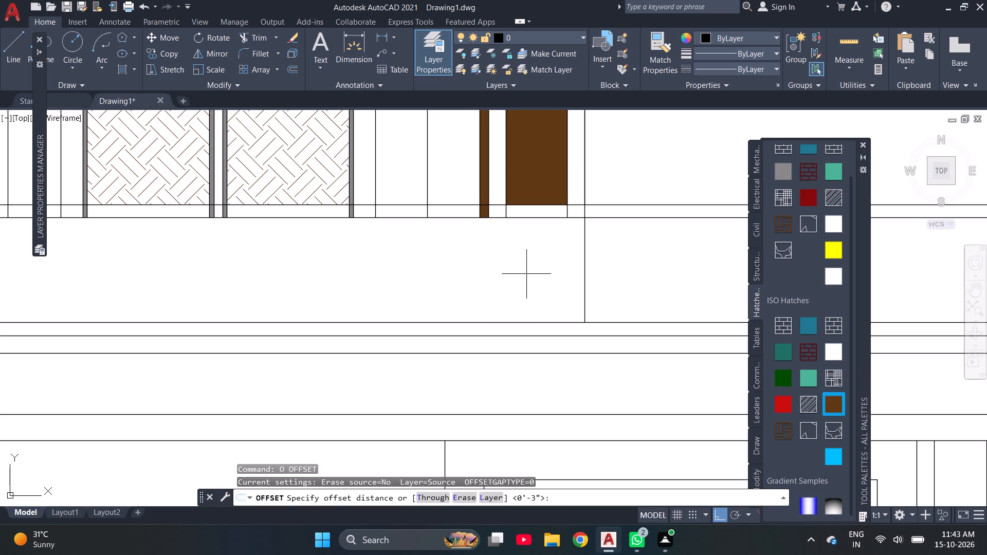
pyautogui.write('0\'3"')
pyautogui.press('Return')
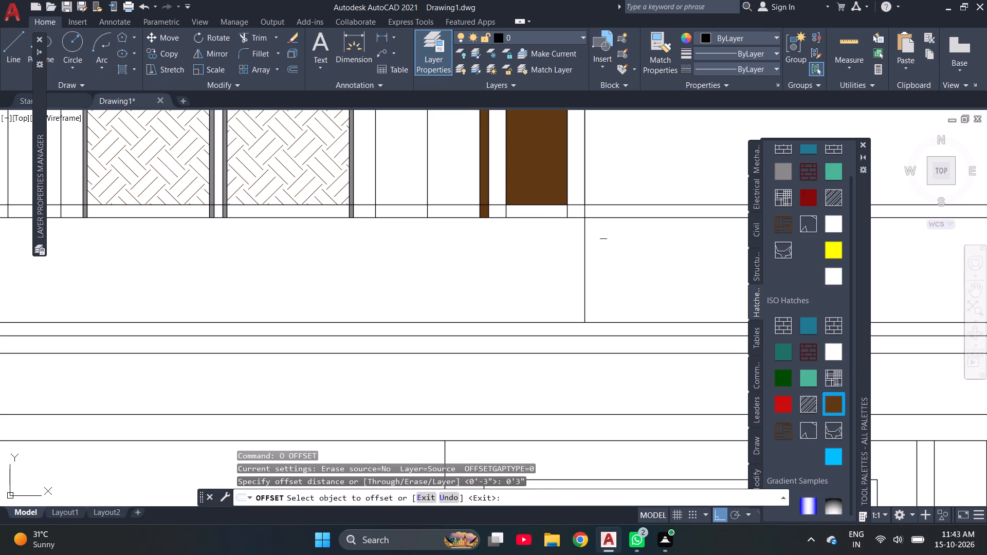
pyautogui.click(588, 248)
pyautogui.click(514, 271)
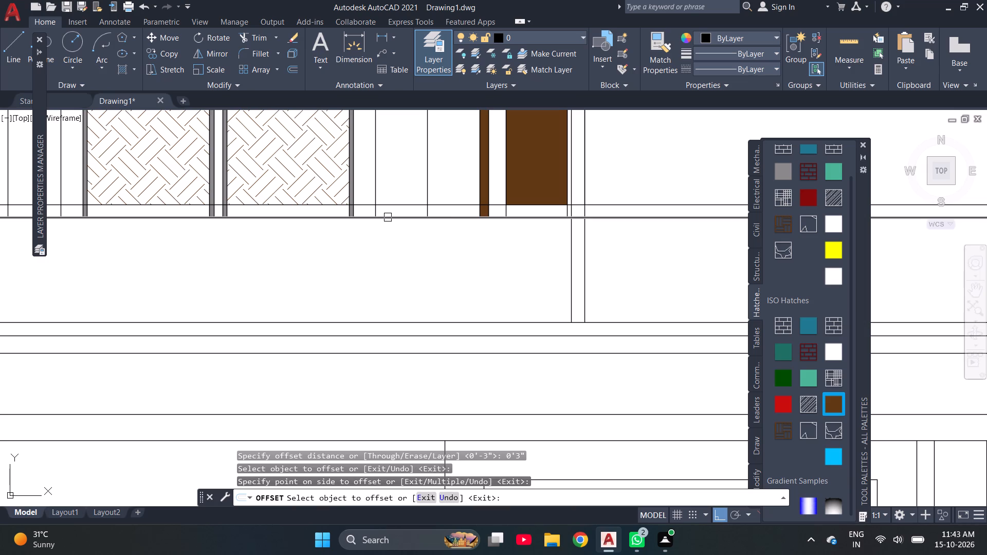
pyautogui.scroll(-2, 413, 225)
pyautogui.scroll(3, 94, 221)
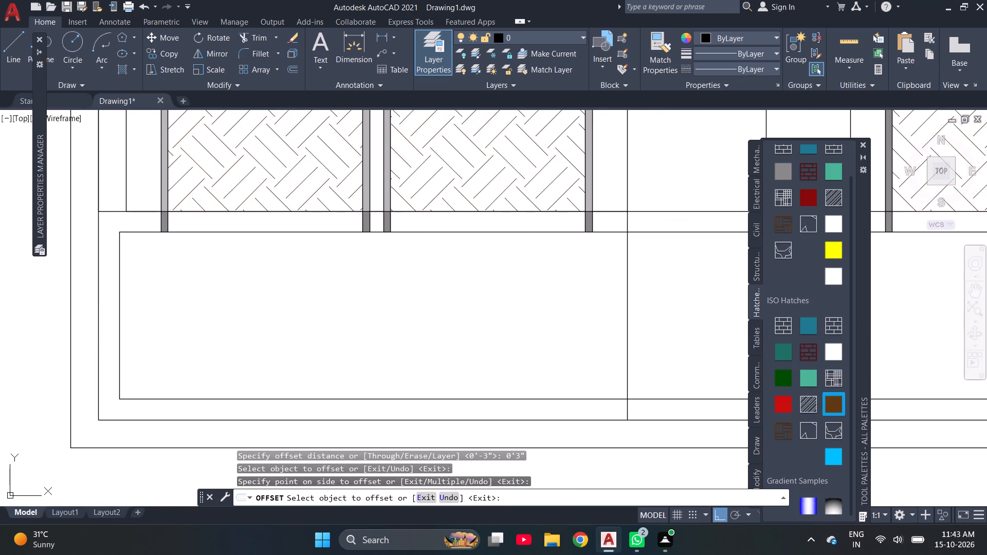
pyautogui.scroll(-2, 357, 221)
pyautogui.scroll(-1, 235, 222)
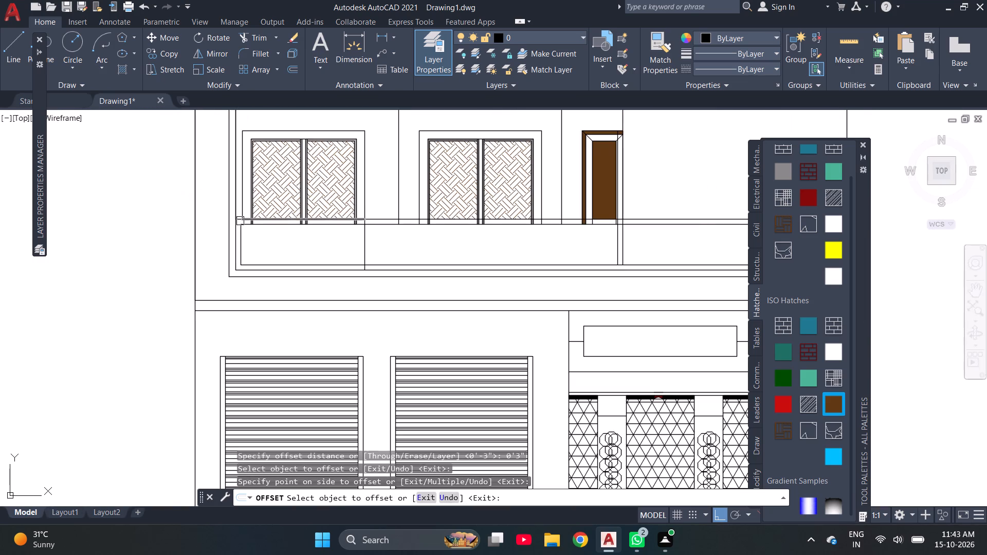
pyautogui.scroll(6, 618, 227)
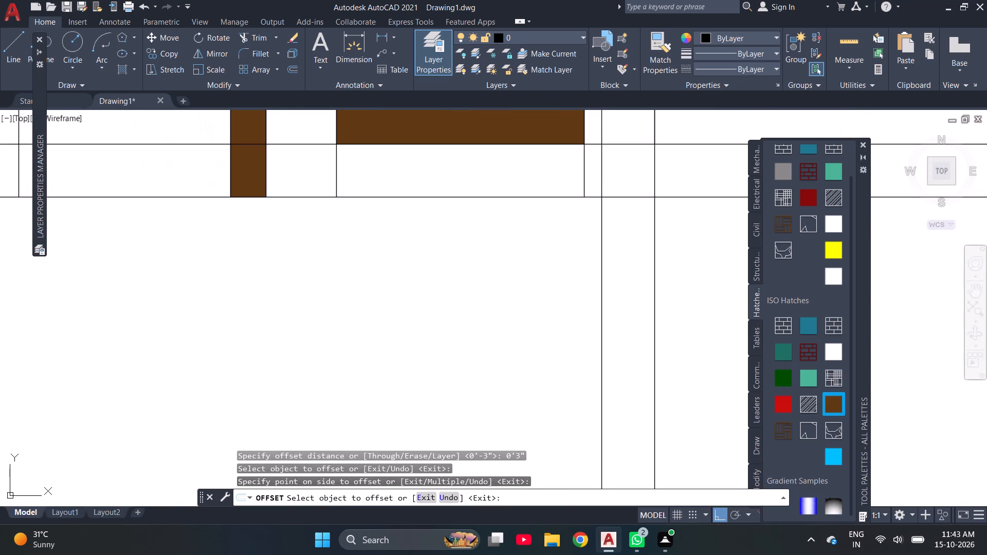
pyautogui.press('Escape')
pyautogui.press('Escape')
# Trim the line pieces inside the band and between the two verticals below the door to close the inner border's right end.
pyautogui.write('TR')
pyautogui.press('space')
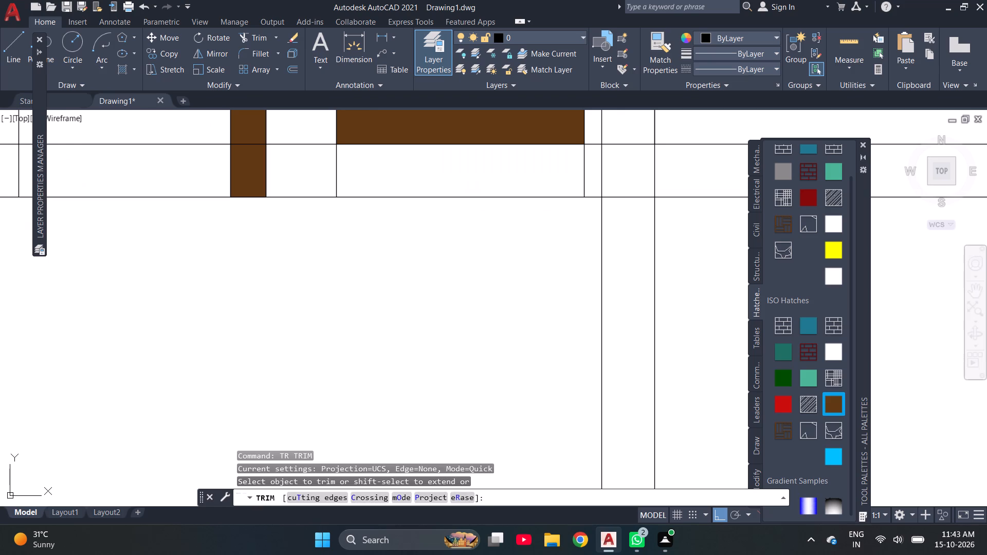
pyautogui.click(602, 159)
pyautogui.click(616, 195)
pyautogui.scroll(-1, 488, 224)
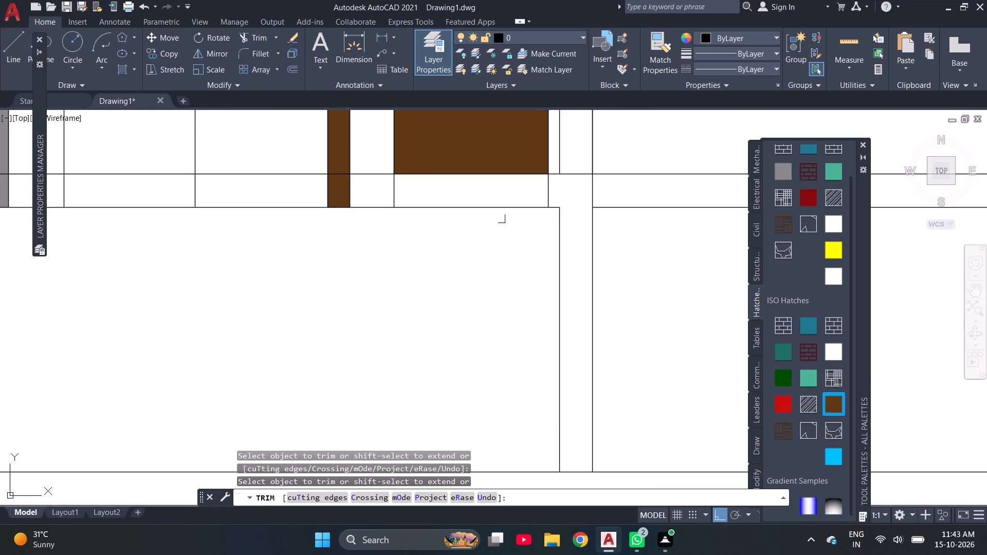
pyautogui.scroll(-1, 551, 220)
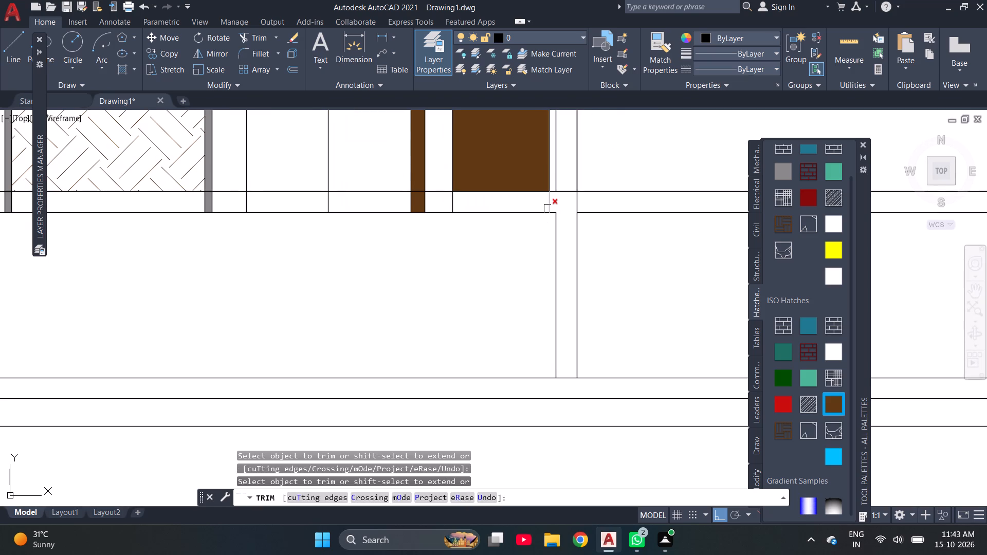
pyautogui.click(547, 209)
pyautogui.click(567, 382)
# Trim away the inner border's bottom line to the right of the door's vertical line.
pyautogui.scroll(-1, 514, 319)
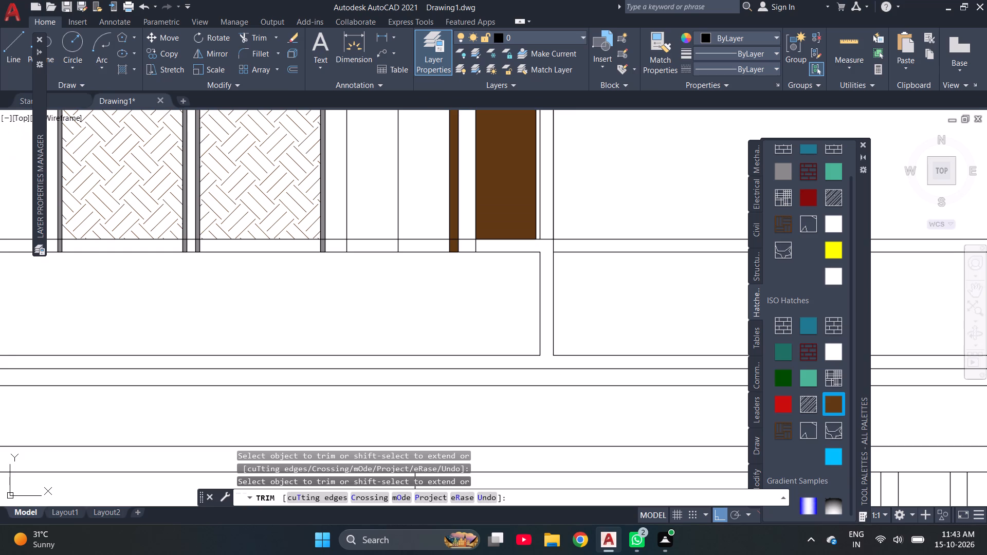
pyautogui.scroll(-2, 533, 350)
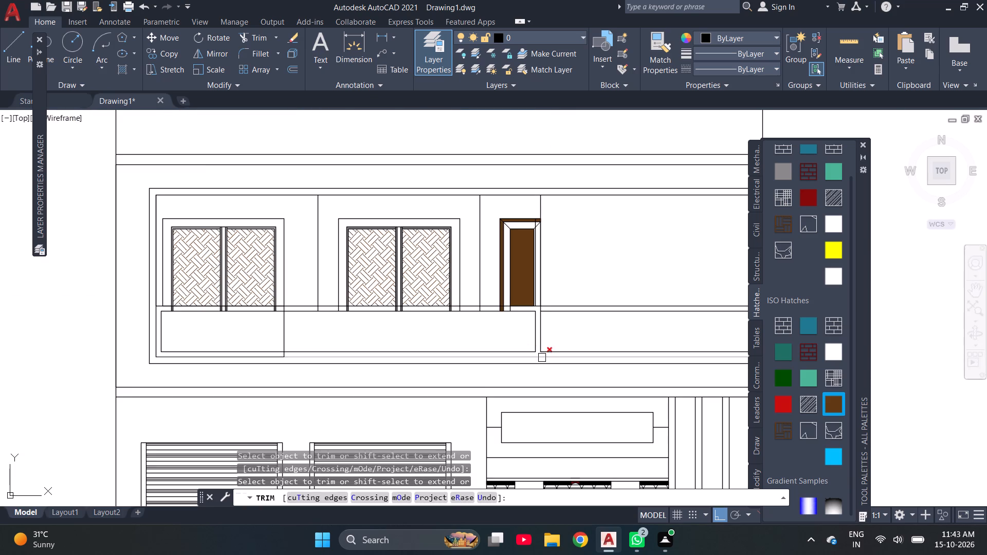
pyautogui.scroll(3, 542, 358)
pyautogui.click(567, 342)
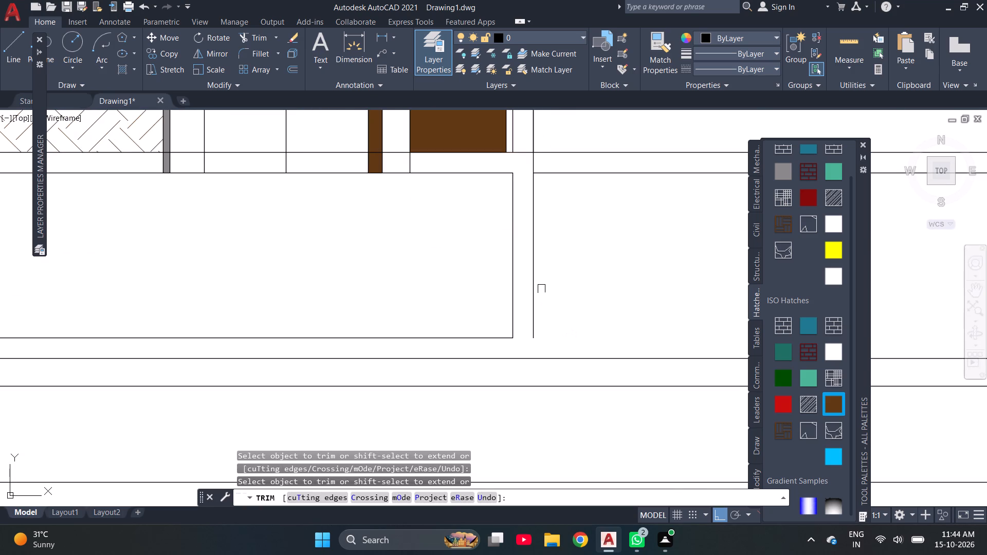
pyautogui.press('Escape')
# Extend the vertical line at the door's right side down to the balcony panel's bottom line.
pyautogui.write('EX')
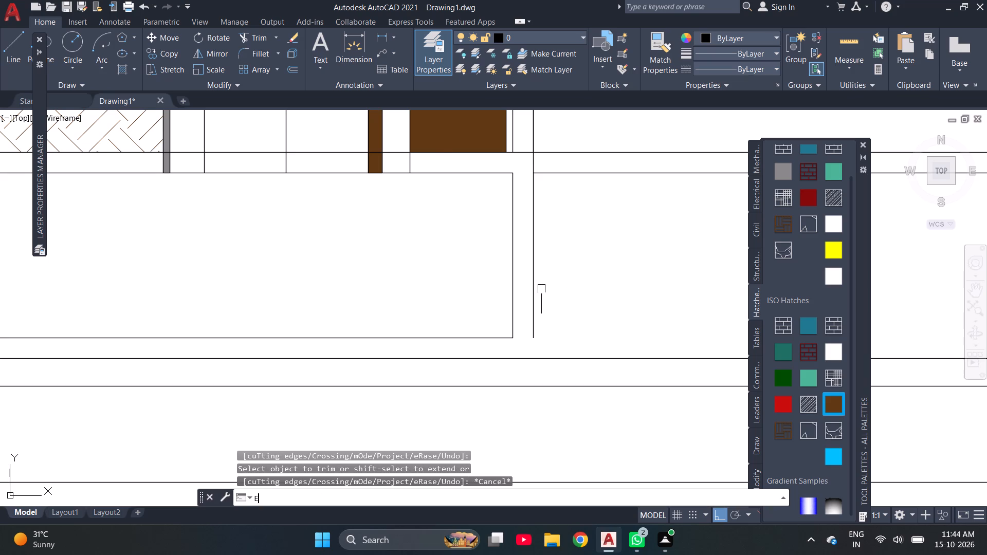
pyautogui.press('space')
pyautogui.click(535, 277)
pyautogui.scroll(-3, 562, 279)
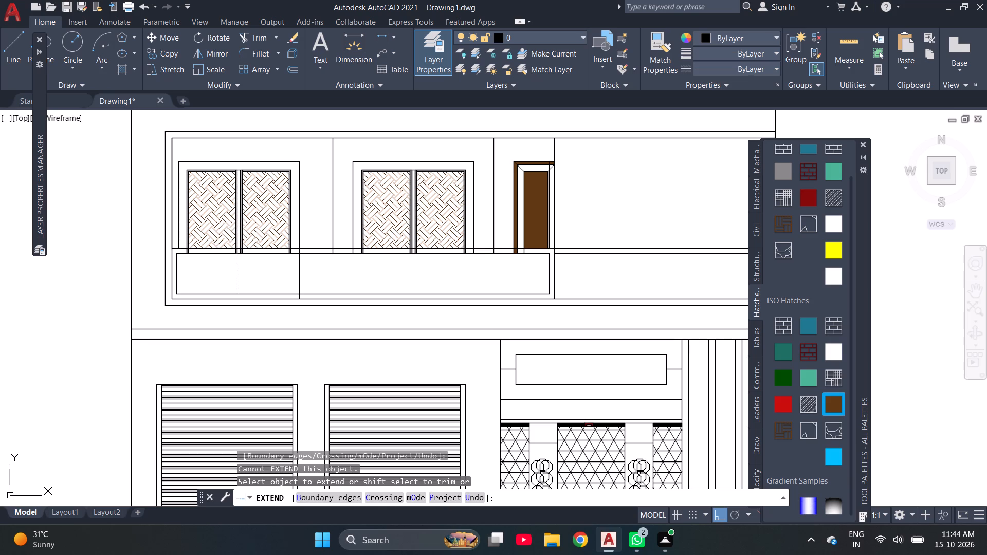
# Extend the inner border's bottom line leftward to the middle storey's outer frame line.
pyautogui.scroll(2, 214, 291)
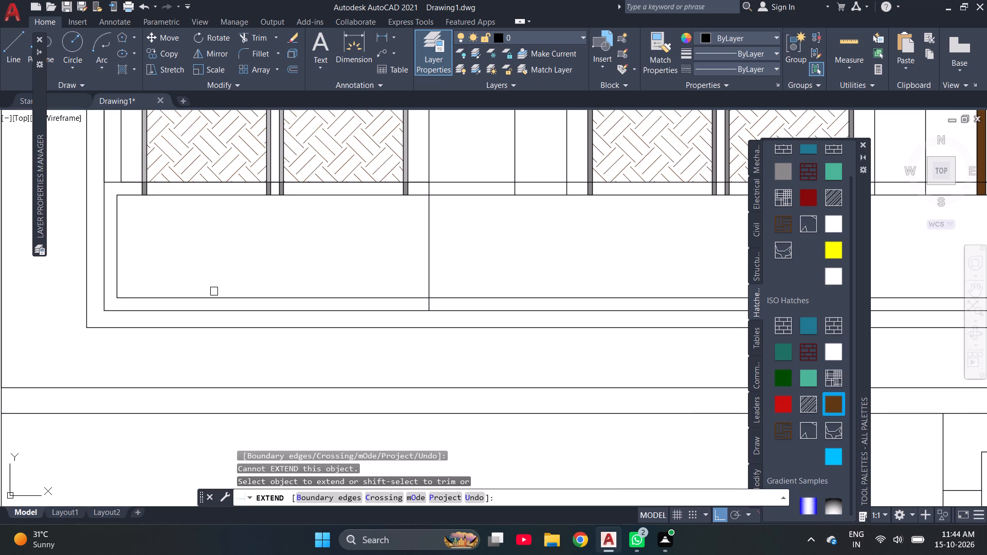
pyautogui.scroll(-1, 243, 285)
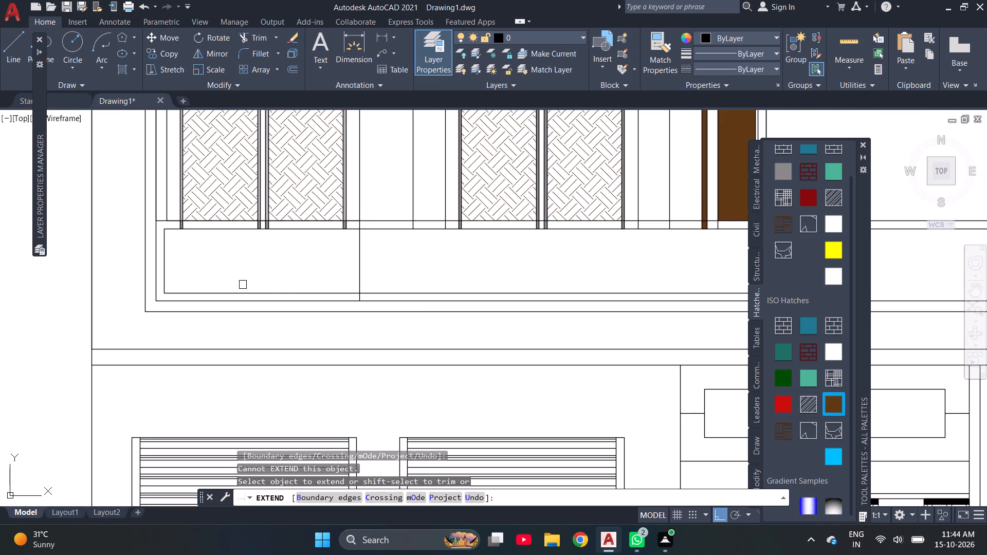
pyautogui.scroll(2, 290, 290)
pyautogui.scroll(-1, 277, 294)
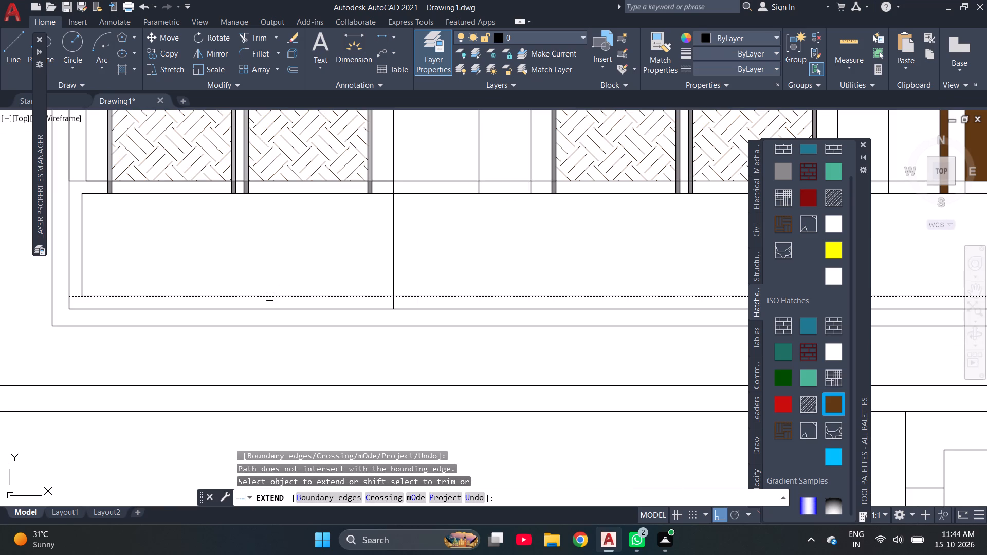
pyautogui.click(269, 297)
pyautogui.click(297, 298)
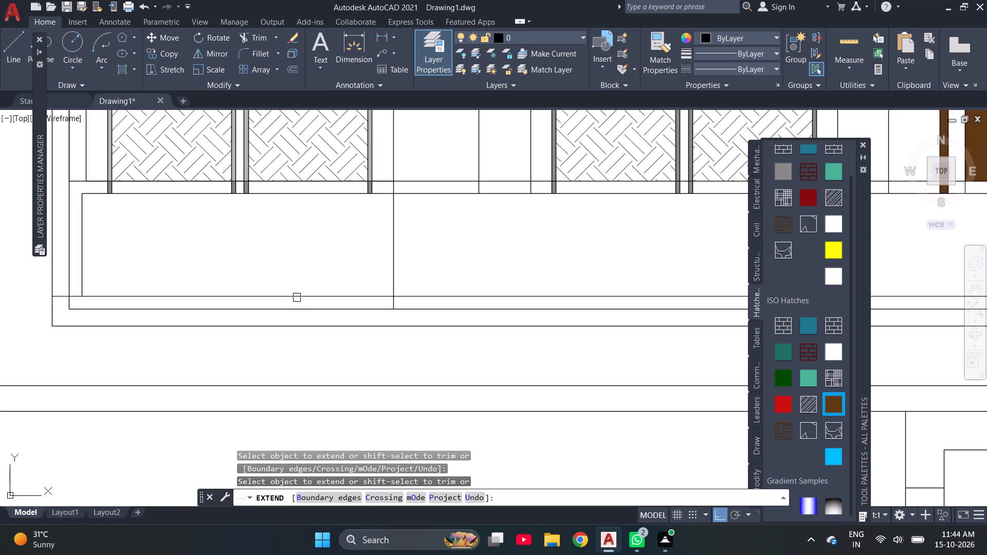
# Erase the inner border's bottom line from the middle storey's balcony panel.
pyautogui.press('Escape')
pyautogui.click(297, 298)
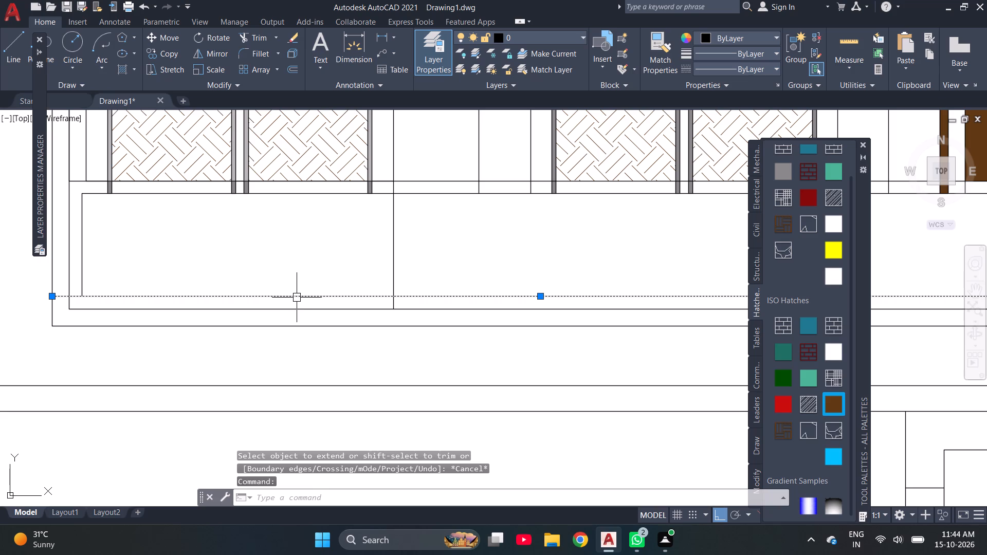
pyautogui.press('BackSpace')
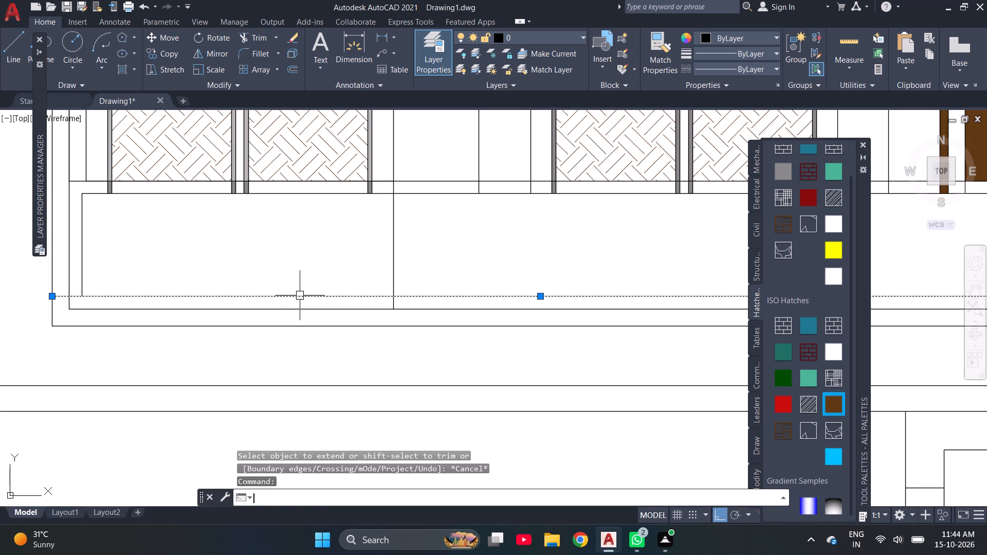
pyautogui.press('BackSpace')
pyautogui.press('Delete')
pyautogui.press('Delete')
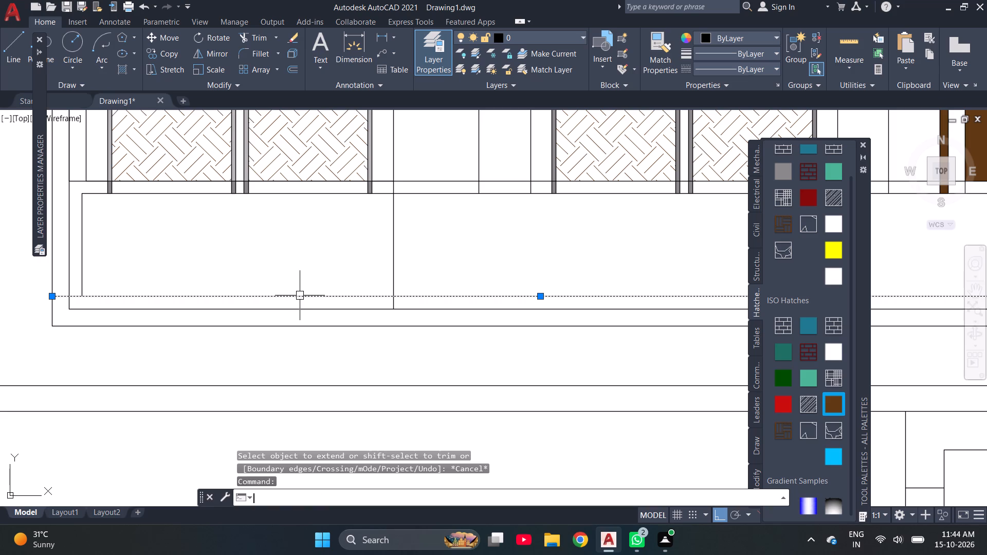
pyautogui.press('Delete')
pyautogui.press('Delete')
pyautogui.press('Delete')
pyautogui.click(295, 298)
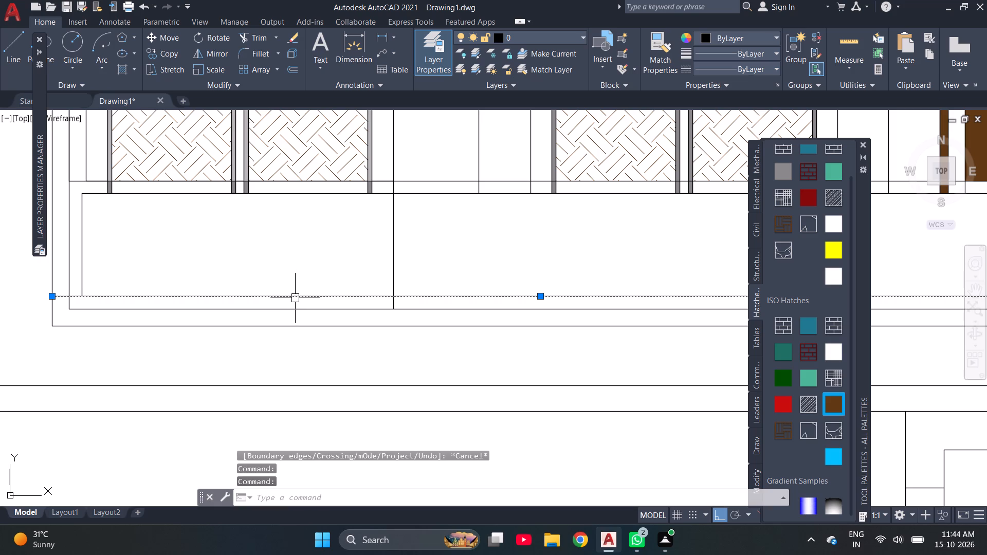
pyautogui.press('Delete')
pyautogui.press('Escape')
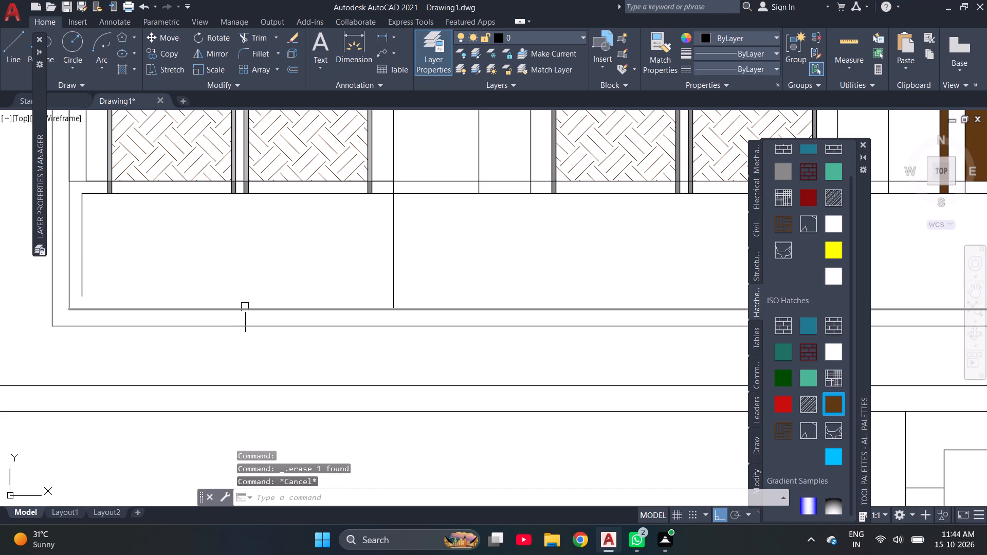
# Offset the balcony panel's bottom line 0'1" upward to form the inner border's new bottom line.
pyautogui.write('O 0')
pyautogui.press("'")
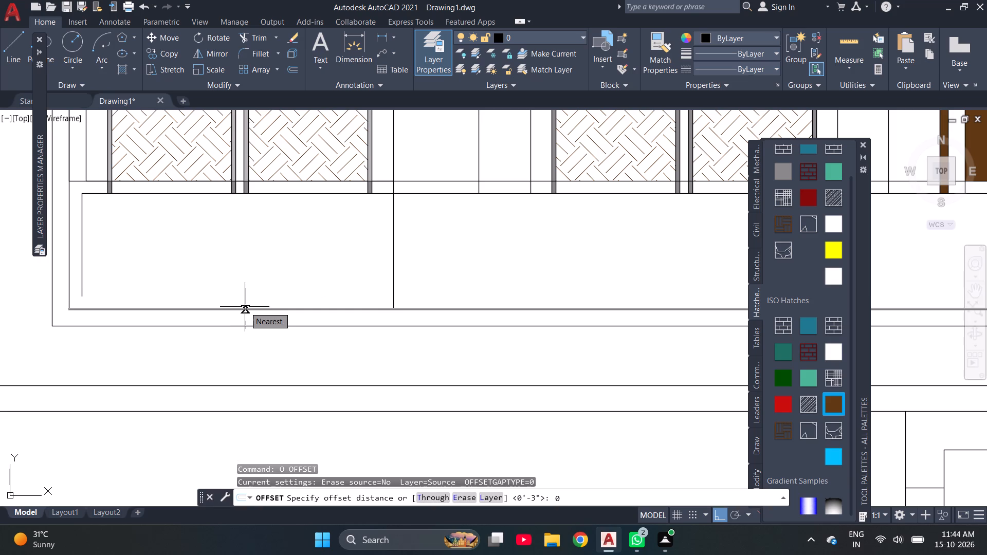
pyautogui.press('1')
pyautogui.hotkey('shift', '"')
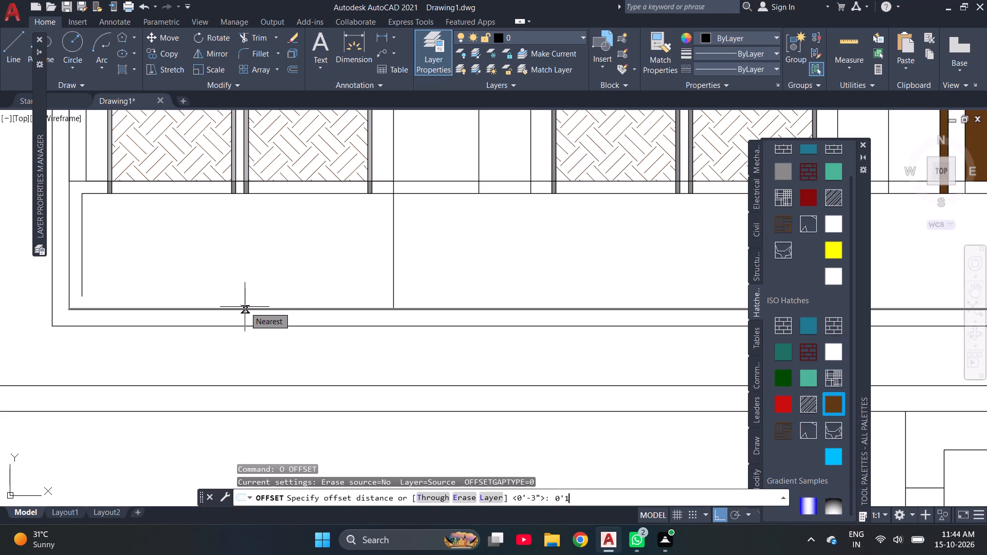
pyautogui.press('Return')
pyautogui.click(245, 307)
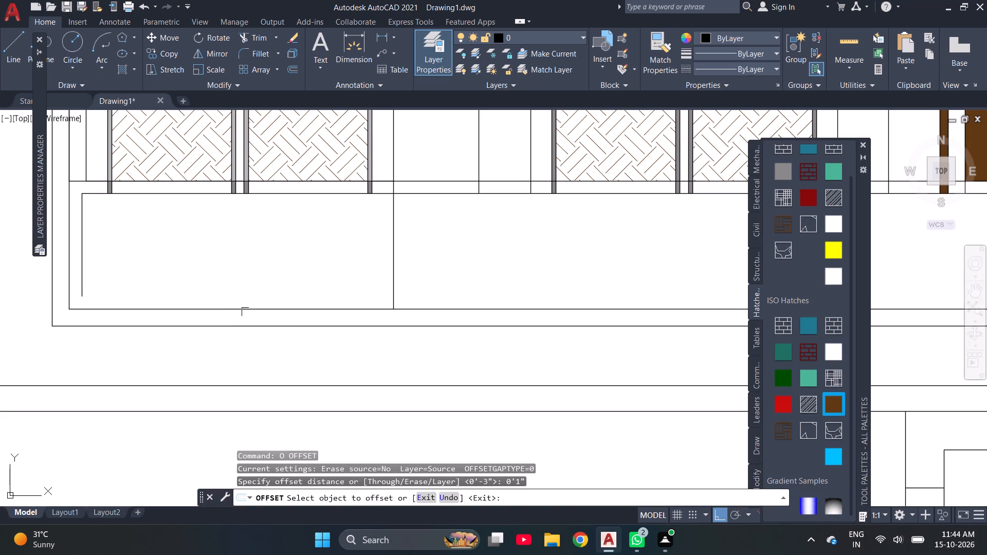
pyautogui.click(245, 312)
pyautogui.click(252, 285)
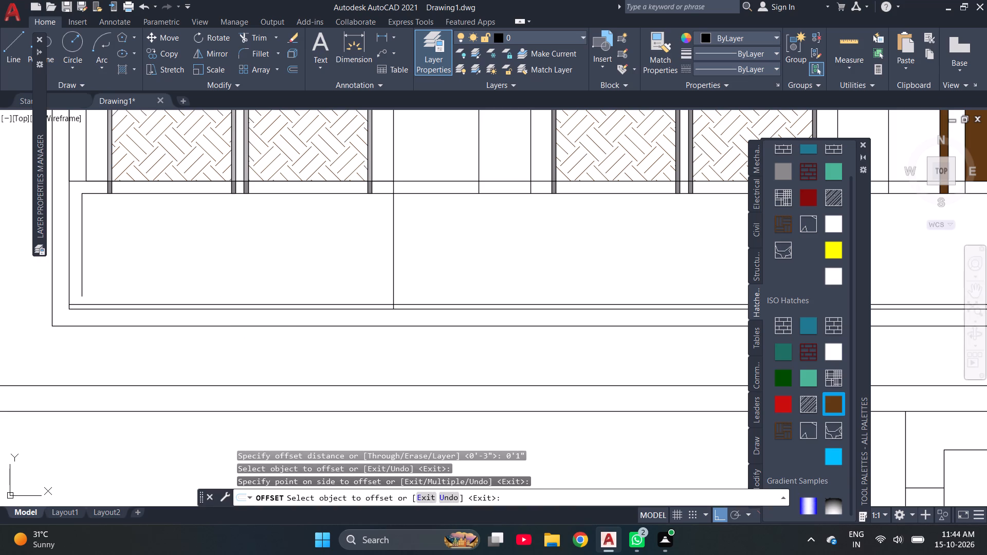
pyautogui.press('Escape')
# Extend the inner border's left and right vertical lines down to the balcony panel's bottom line.
pyautogui.write('EX')
pyautogui.press('space')
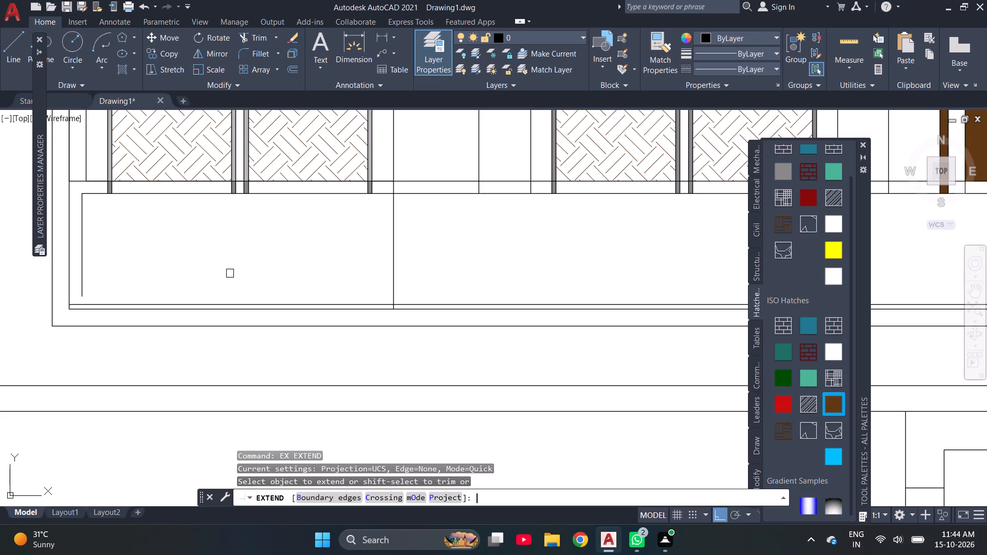
pyautogui.click(81, 286)
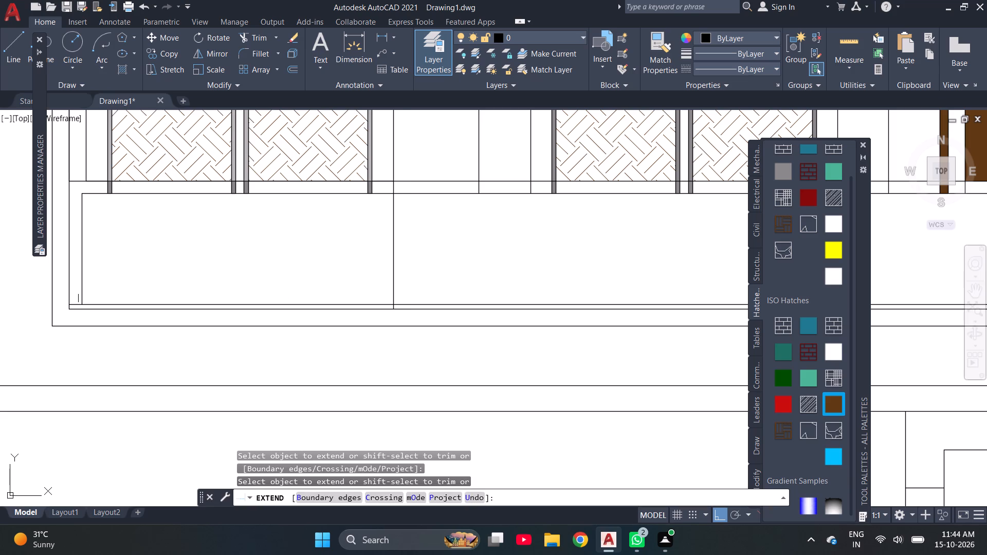
pyautogui.click(86, 298)
pyautogui.scroll(-2, 140, 291)
pyautogui.scroll(3, 470, 279)
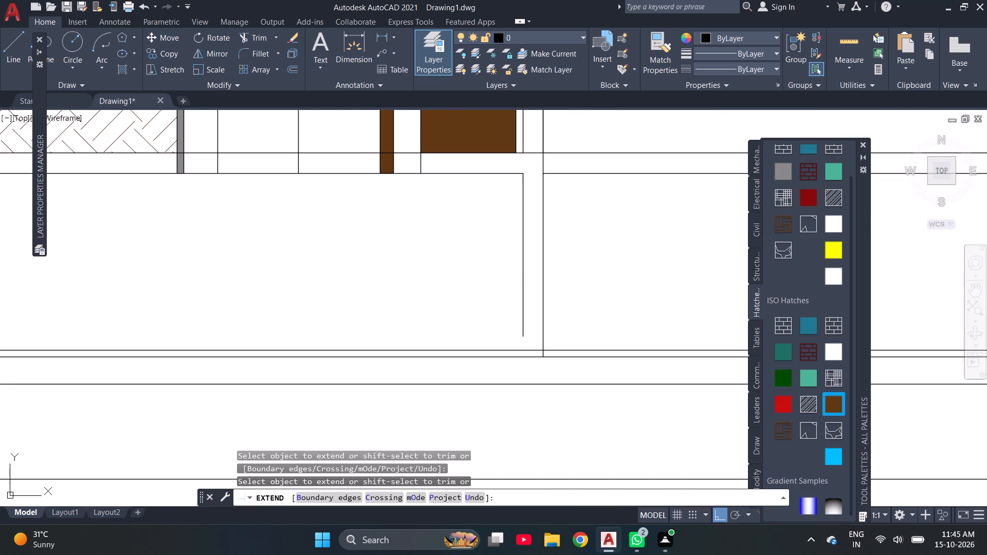
pyautogui.click(523, 294)
pyautogui.click(523, 294)
pyautogui.click(524, 298)
pyautogui.scroll(-2, 487, 373)
pyautogui.press('Escape')
pyautogui.press('Escape')
# Trim the projecting line ends beyond the inner border's bottom-left corner.
pyautogui.scroll(-2, 579, 394)
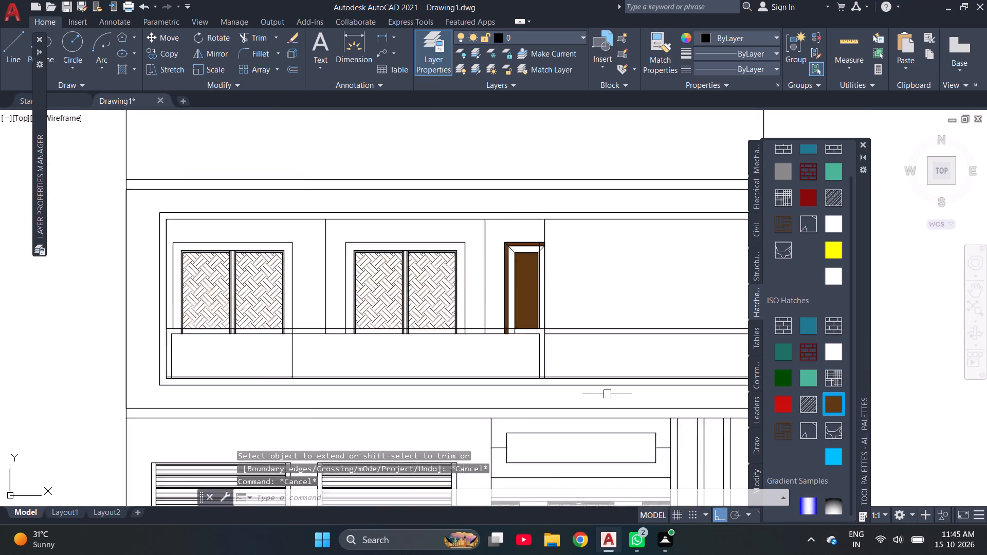
pyautogui.scroll(6, 321, 386)
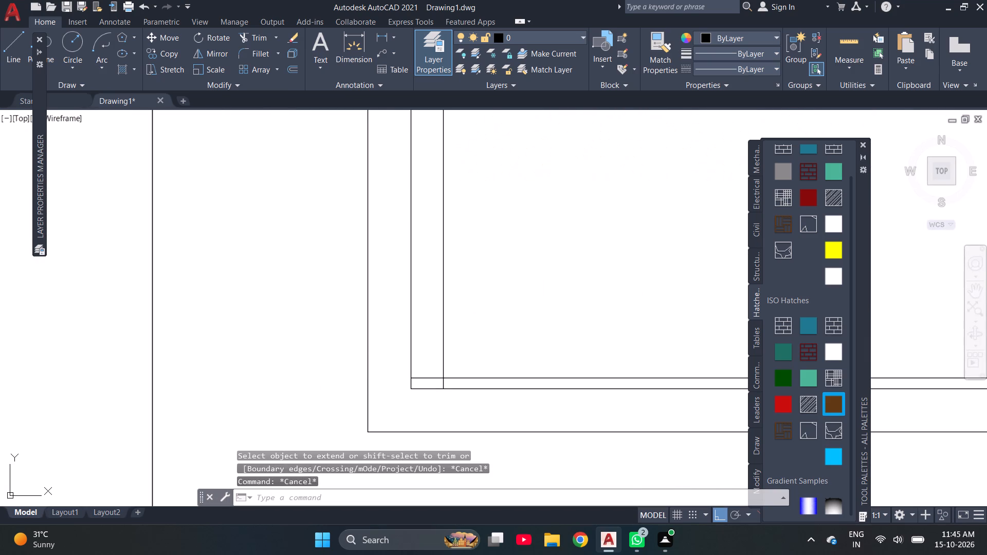
pyautogui.write('TR')
pyautogui.press('space')
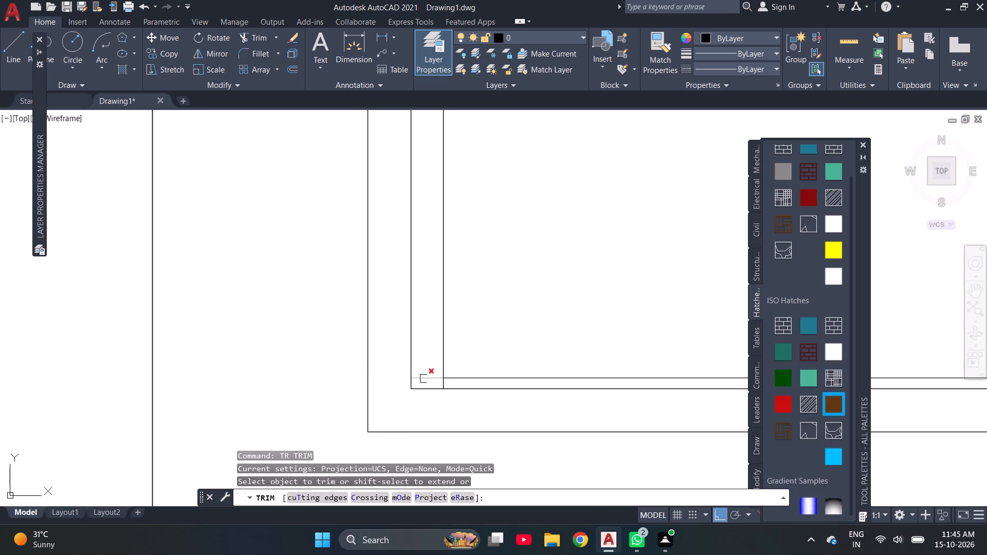
pyautogui.click(424, 379)
pyautogui.scroll(3, 442, 384)
pyautogui.click(442, 384)
pyautogui.scroll(-5, 390, 365)
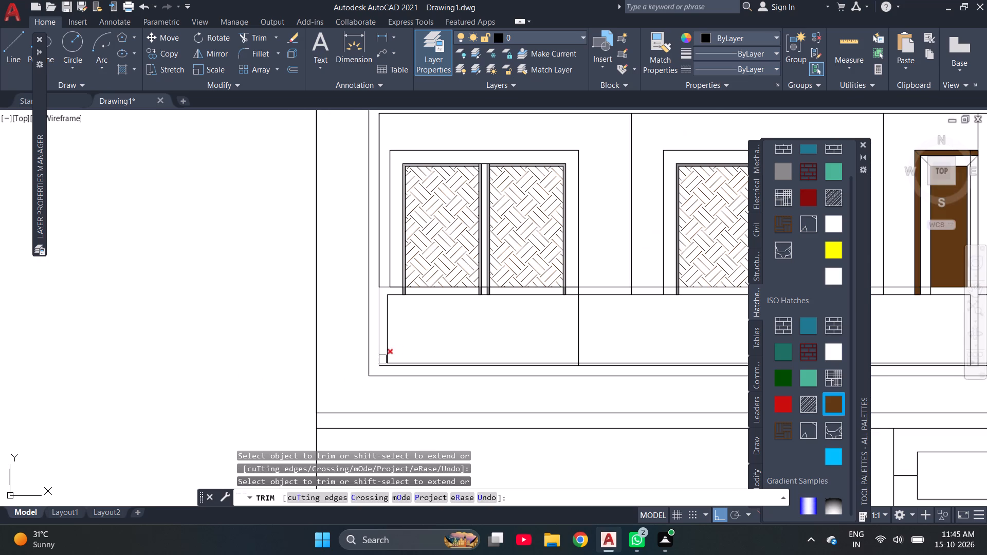
# Trim the piece of the panel's intermediate vertical line between its two bottom lines.
pyautogui.scroll(6, 574, 366)
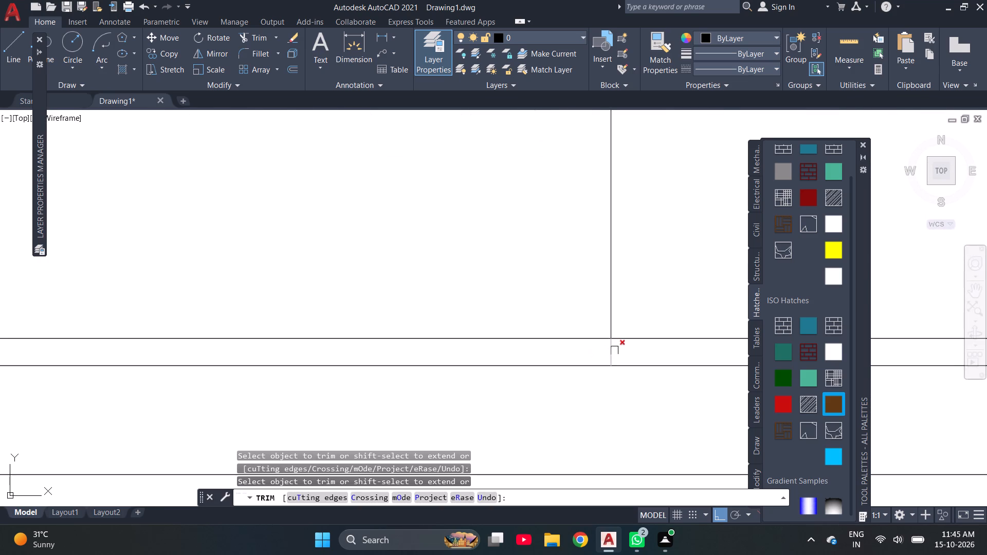
pyautogui.click(611, 352)
pyautogui.scroll(-5, 312, 314)
pyautogui.scroll(-2, 570, 303)
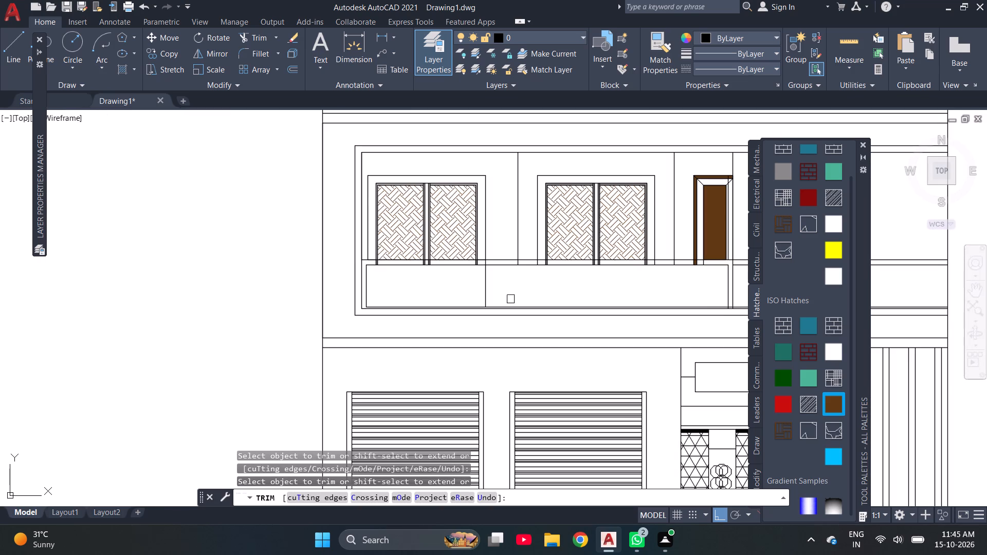
# Trim the inner border's bottom-right corner, removing the horizontal piece between the verticals and the vertical's end below the border.
pyautogui.scroll(6, 735, 310)
pyautogui.click(684, 279)
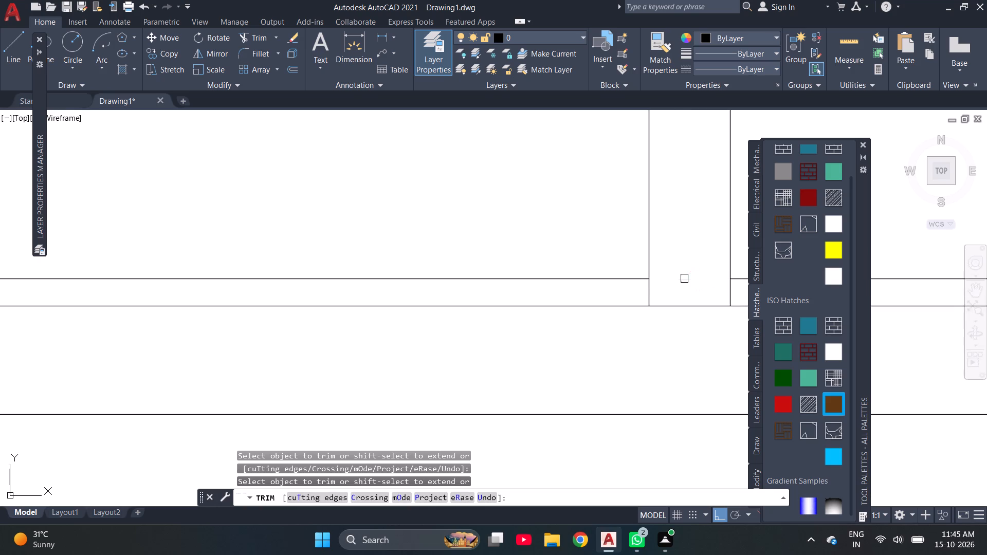
pyautogui.click(645, 292)
pyautogui.scroll(-4, 474, 301)
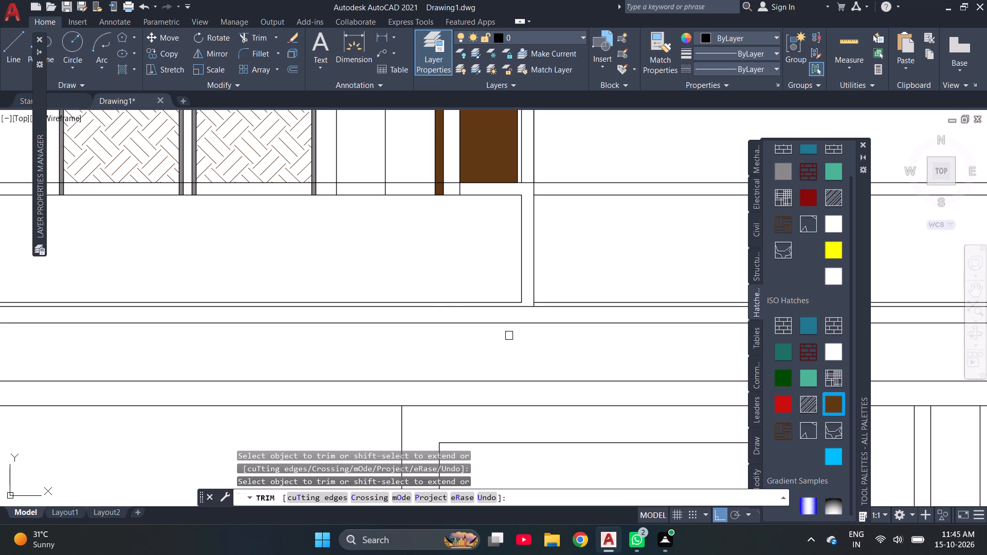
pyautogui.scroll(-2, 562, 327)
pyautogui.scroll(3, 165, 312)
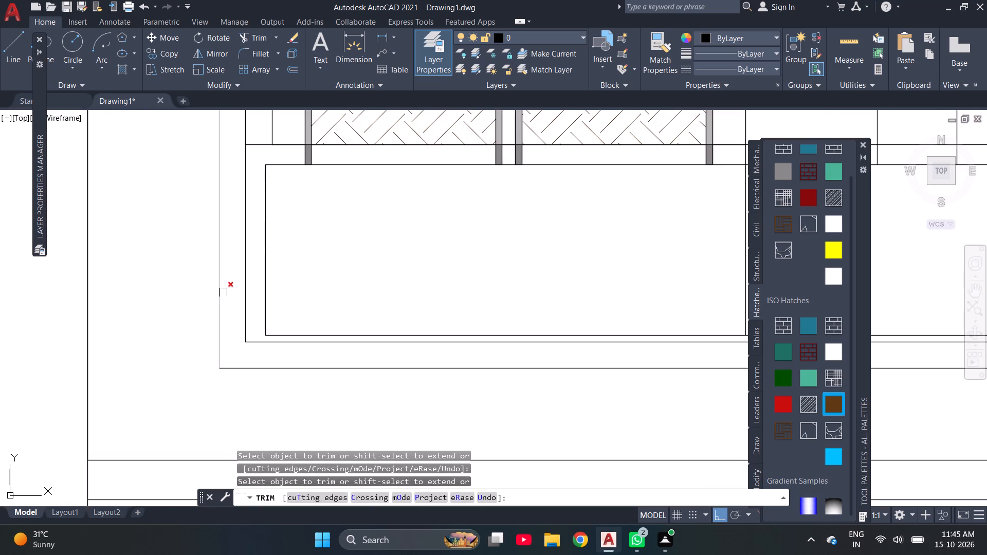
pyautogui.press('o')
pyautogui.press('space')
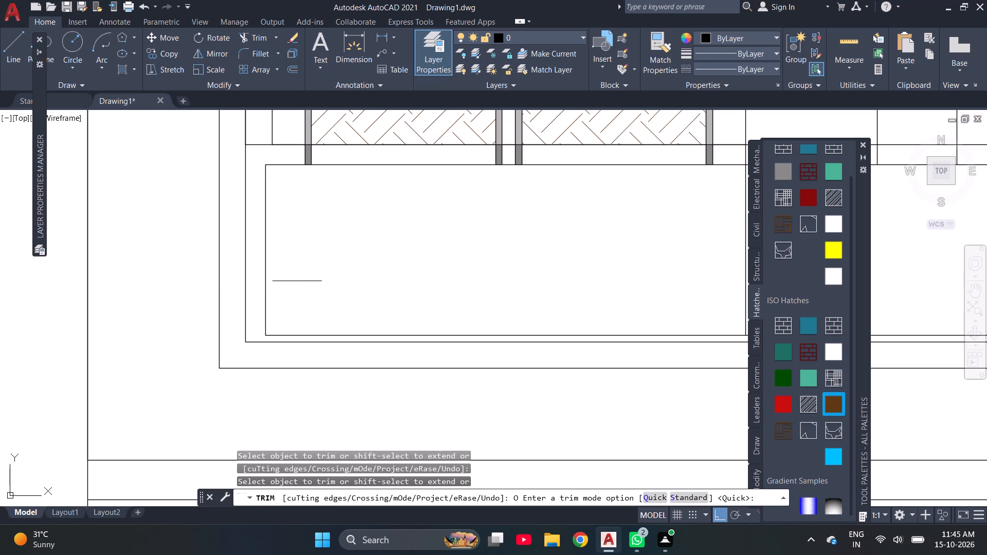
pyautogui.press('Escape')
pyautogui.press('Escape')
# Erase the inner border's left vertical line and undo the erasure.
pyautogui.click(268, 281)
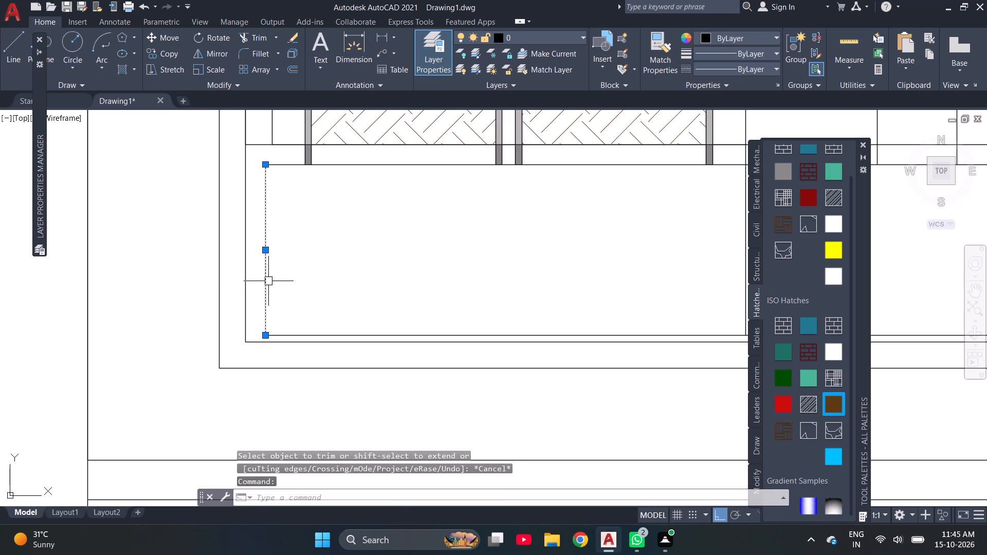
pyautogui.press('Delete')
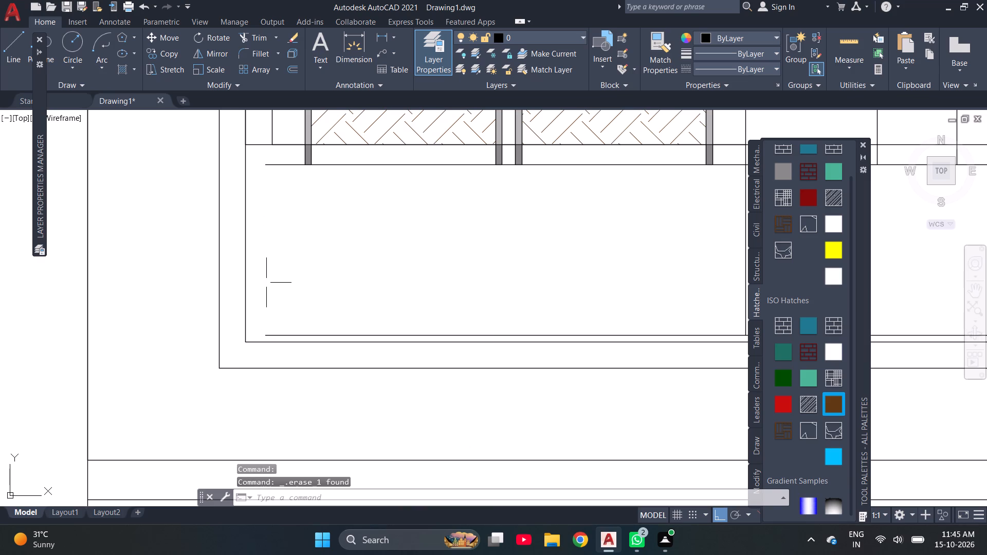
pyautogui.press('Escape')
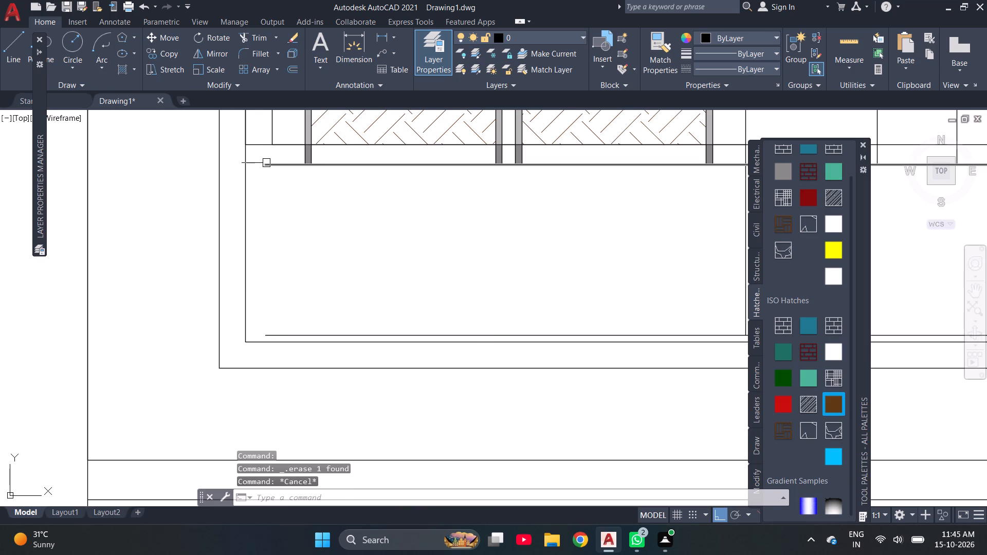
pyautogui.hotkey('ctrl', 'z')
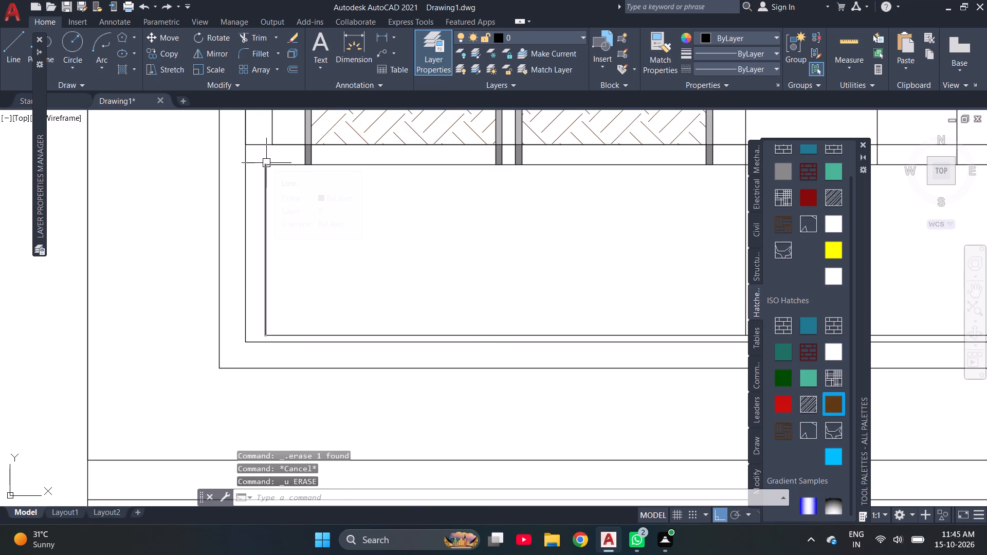
# Offset the inner border's left vertical line 1" outward and erase the original line.
pyautogui.write('O')
pyautogui.press('space')
pyautogui.write('1"')
pyautogui.press('Return')
pyautogui.click(267, 214)
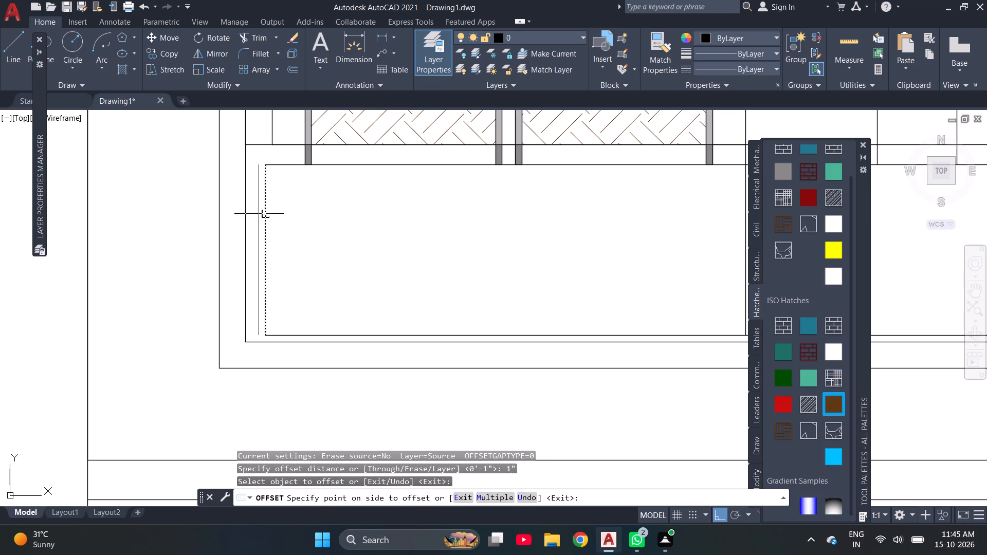
pyautogui.click(255, 214)
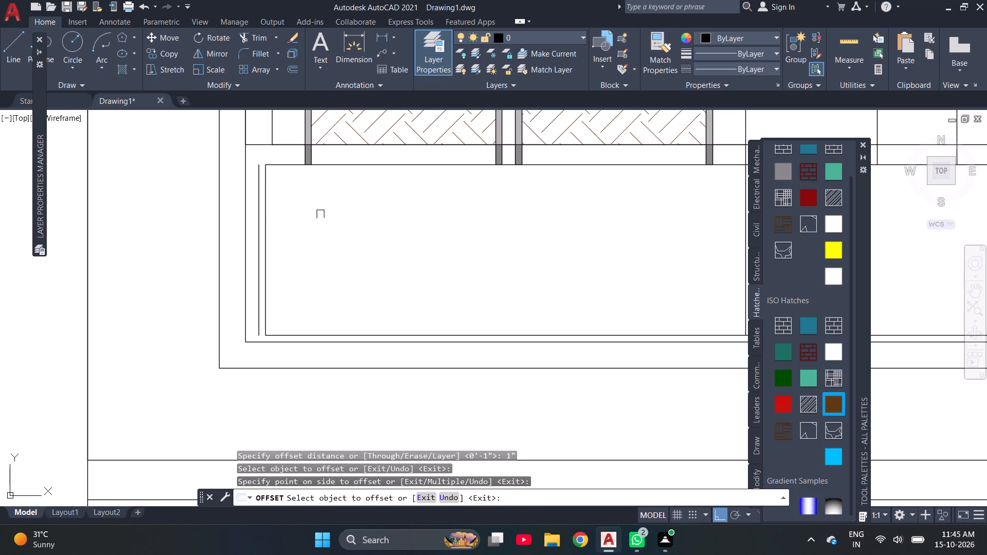
pyautogui.press('Escape')
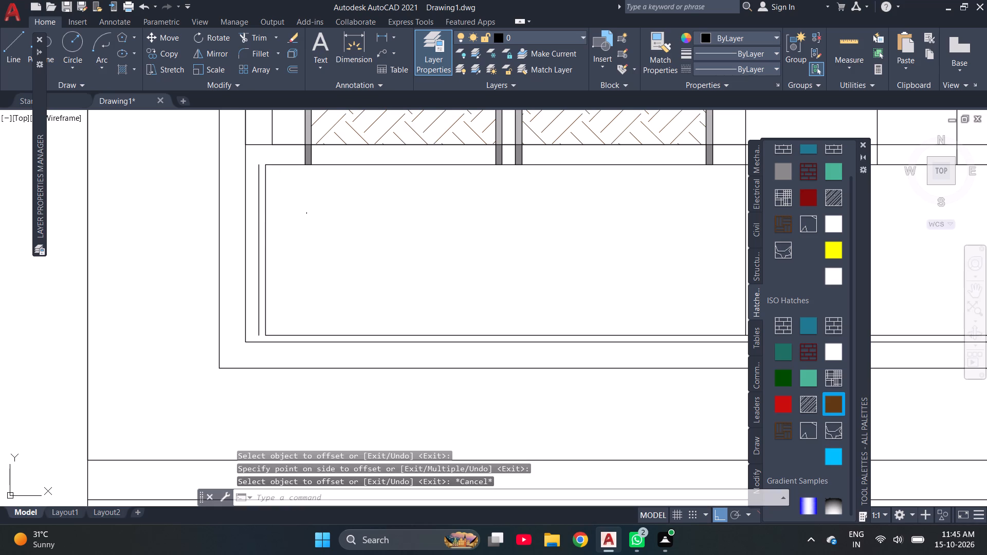
pyautogui.click(266, 211)
pyautogui.press('Delete')
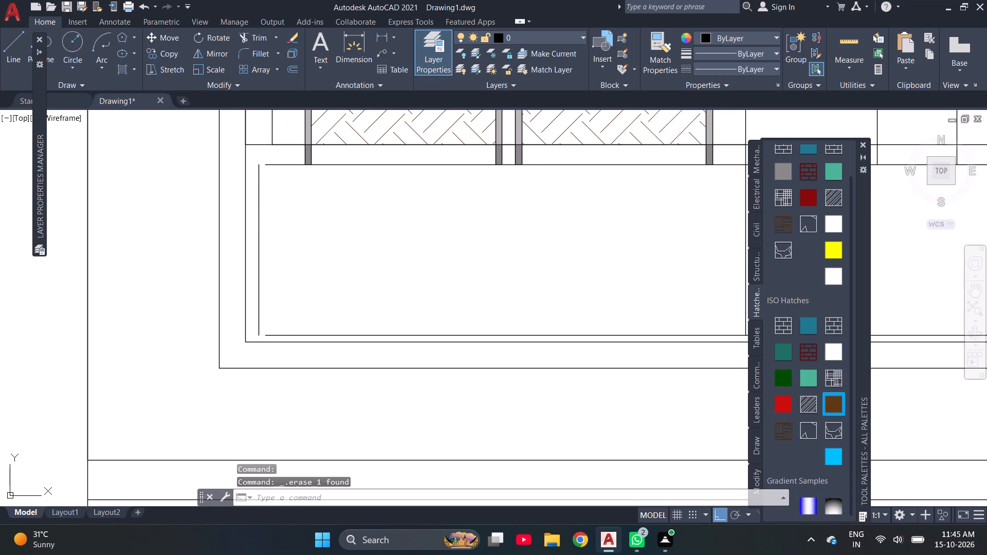
pyautogui.press('Escape')
# Extend the inner border's top and bottom lines to its new left vertical line.
pyautogui.write('EX')
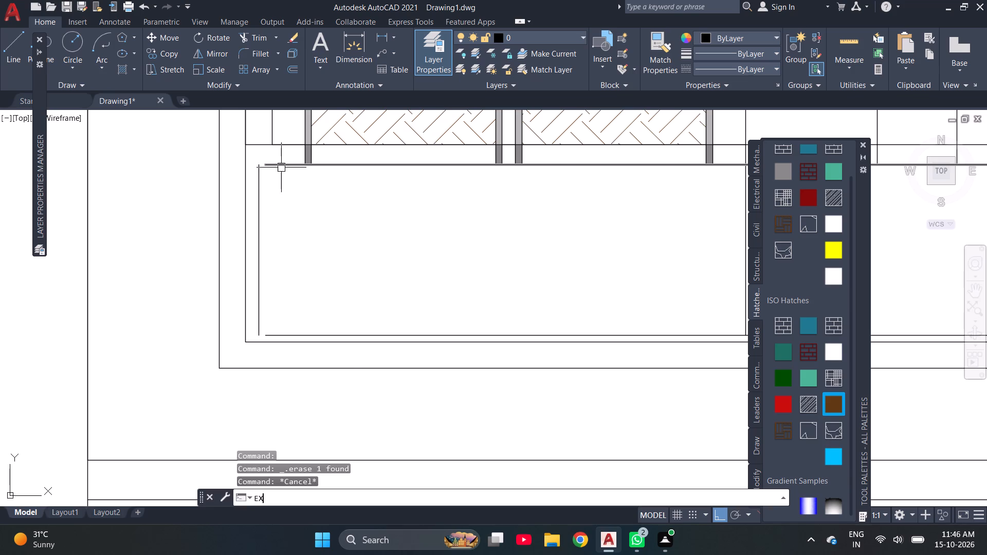
pyautogui.press('space')
pyautogui.click(276, 163)
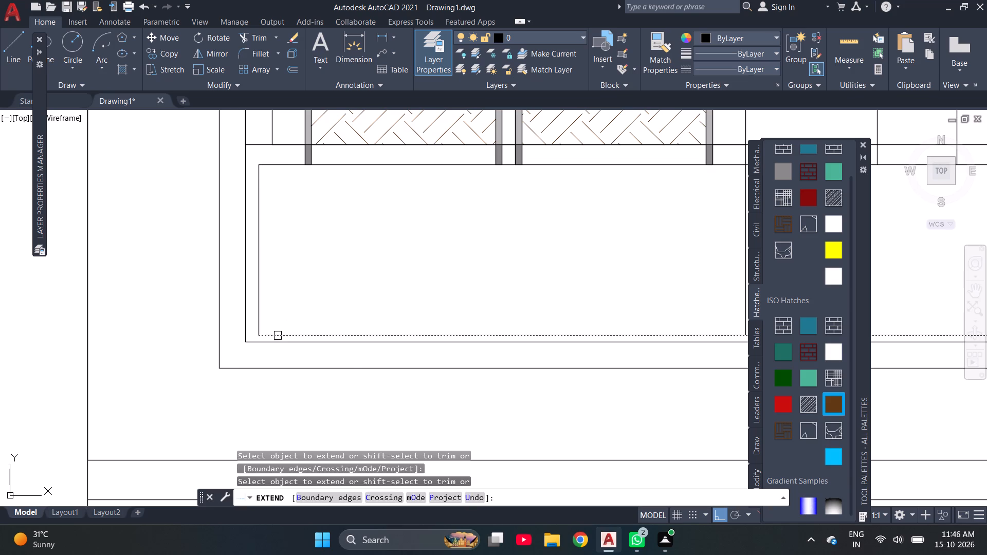
pyautogui.click(278, 336)
pyautogui.press('Escape')
pyautogui.press('Escape')
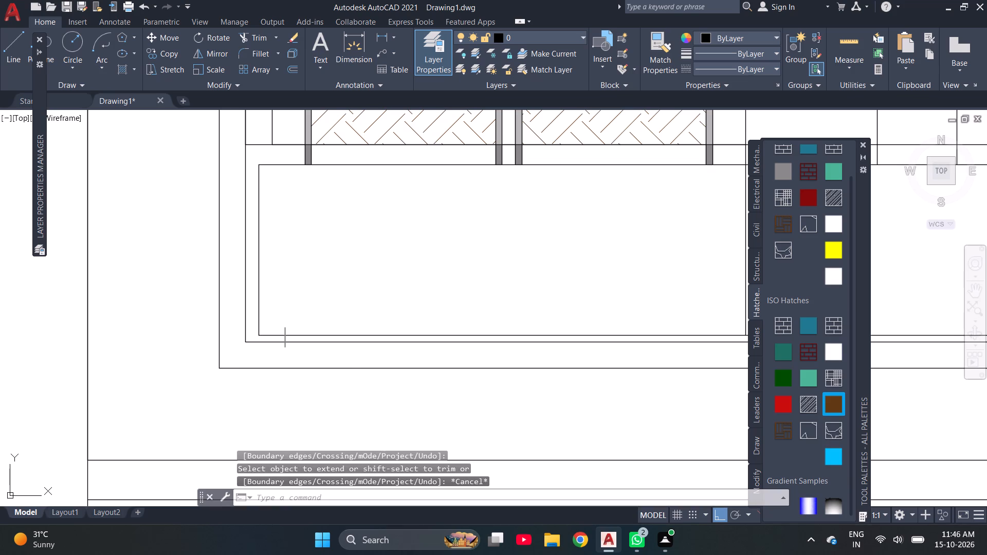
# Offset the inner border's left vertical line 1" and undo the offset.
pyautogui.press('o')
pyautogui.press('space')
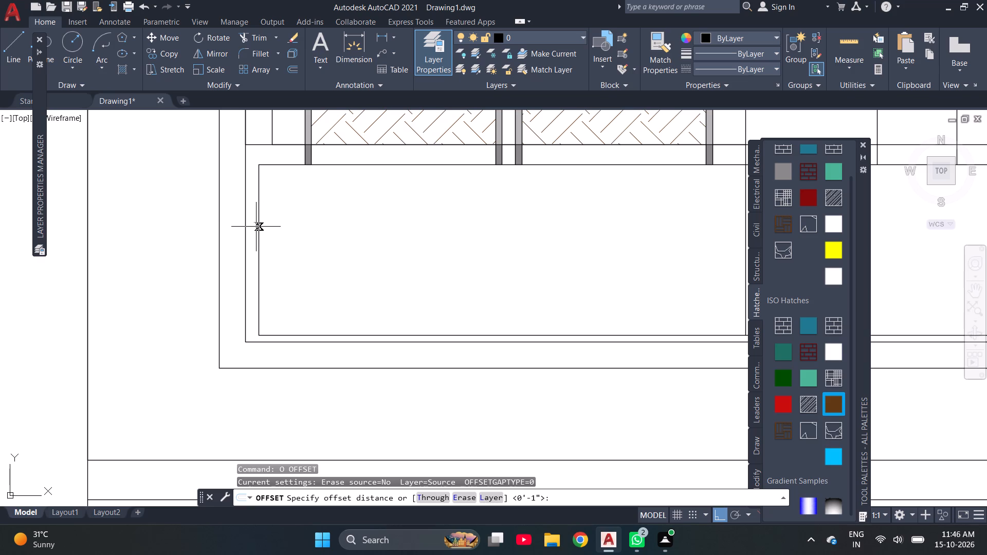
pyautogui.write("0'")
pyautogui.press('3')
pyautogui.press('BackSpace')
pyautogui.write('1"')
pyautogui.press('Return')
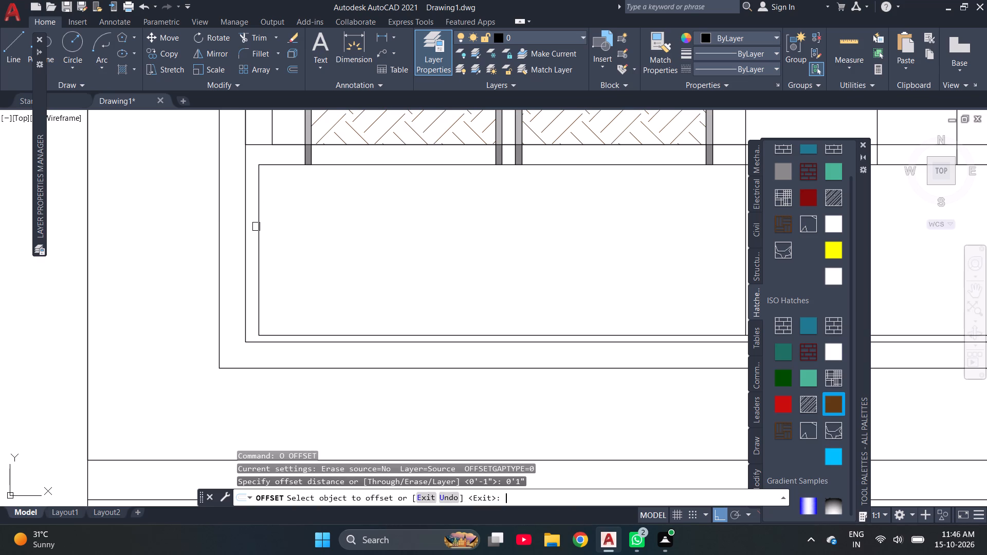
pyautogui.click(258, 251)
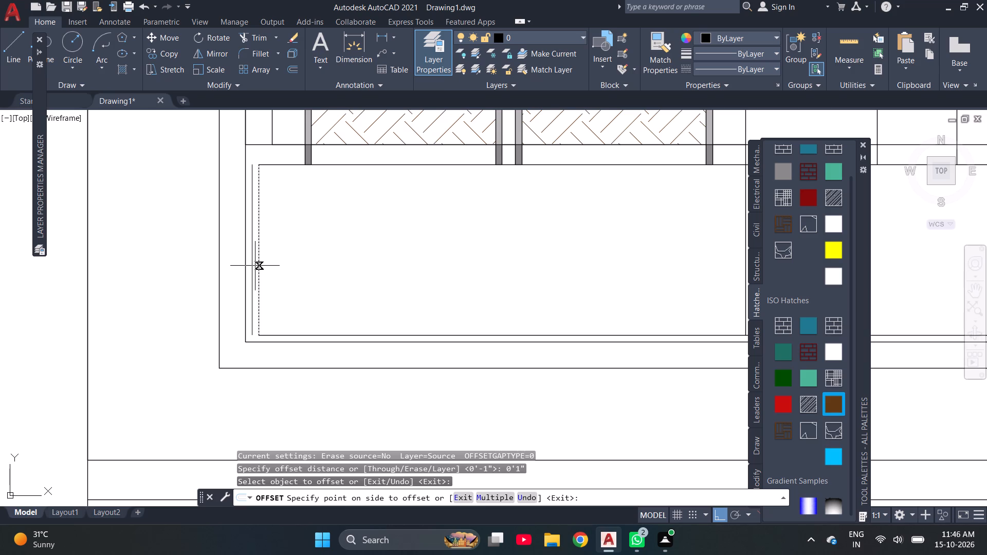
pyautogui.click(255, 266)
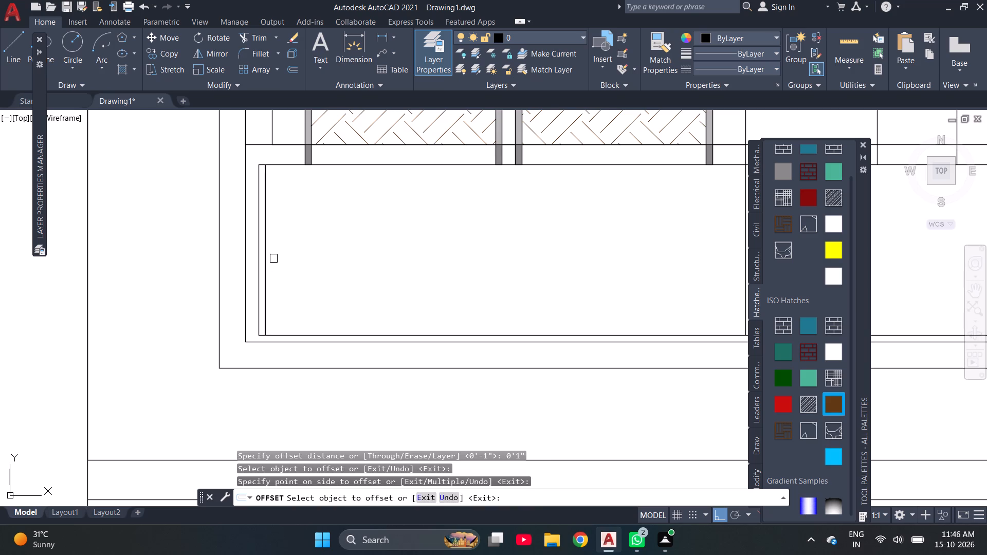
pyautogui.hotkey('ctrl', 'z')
# Offset the inner border's left vertical line 1" outward, toward the panel's outer border.
pyautogui.press('o')
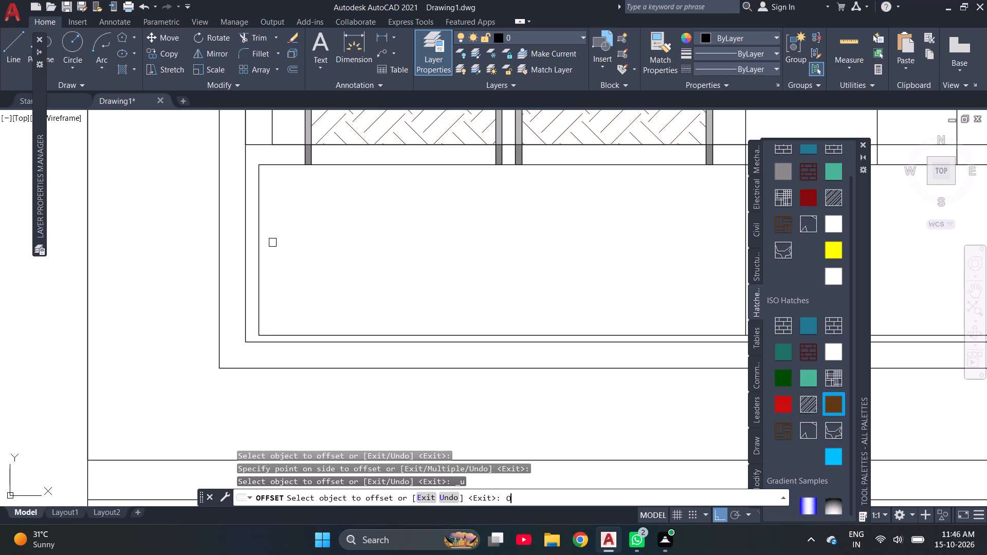
pyautogui.press('Return')
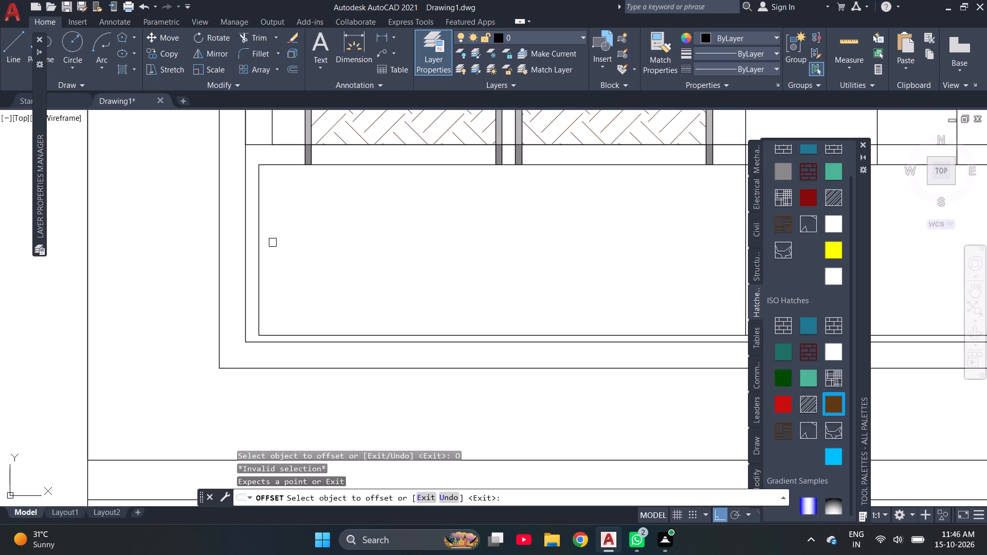
pyautogui.press("'")
pyautogui.press('BackSpace')
pyautogui.write("0'")
pyautogui.write('.1')
pyautogui.hotkey('shift', '"')
pyautogui.press('Return')
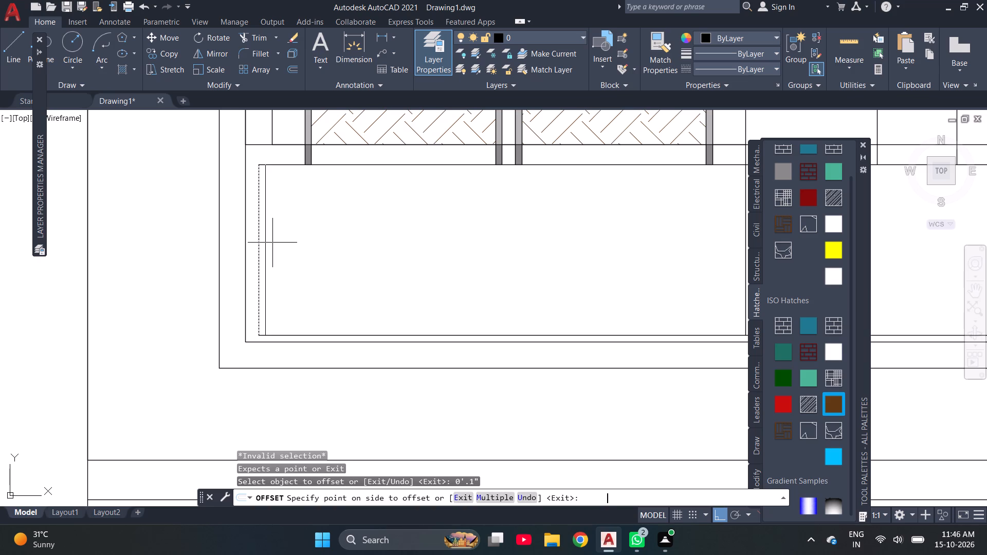
pyautogui.scroll(2, 251, 248)
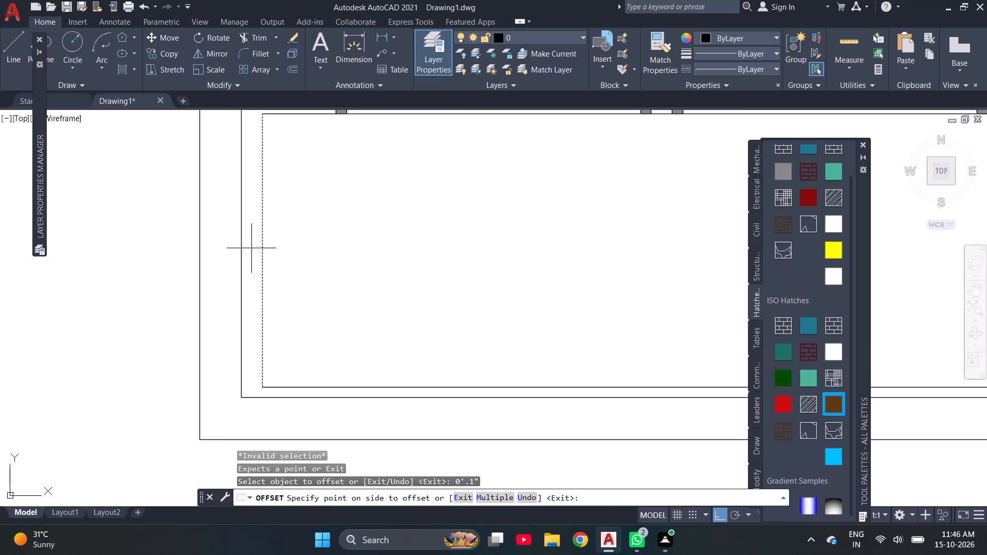
pyautogui.scroll(1, 251, 248)
pyautogui.click(251, 249)
pyautogui.scroll(-1, 271, 269)
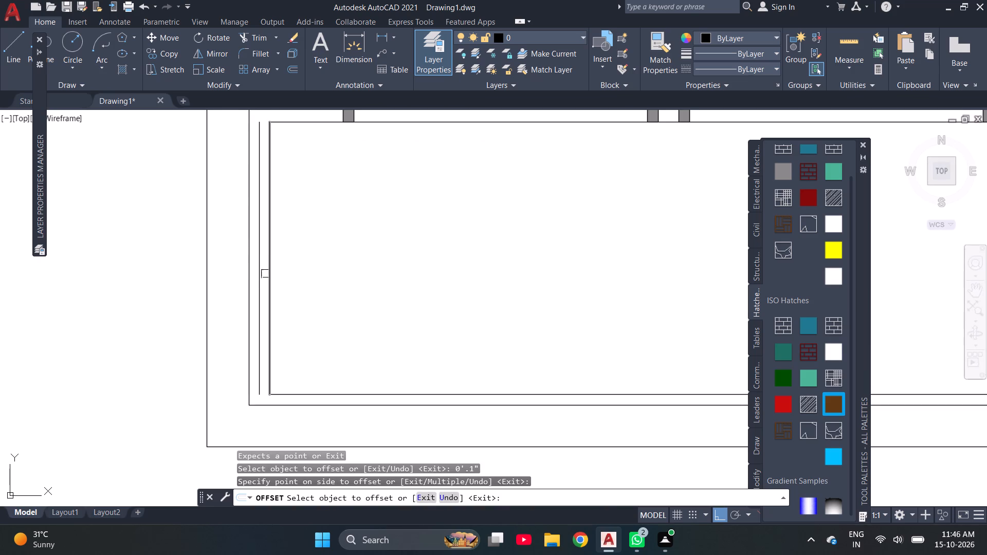
pyautogui.press('Escape')
pyautogui.press('Escape')
pyautogui.press('Escape')
pyautogui.press('Escape')
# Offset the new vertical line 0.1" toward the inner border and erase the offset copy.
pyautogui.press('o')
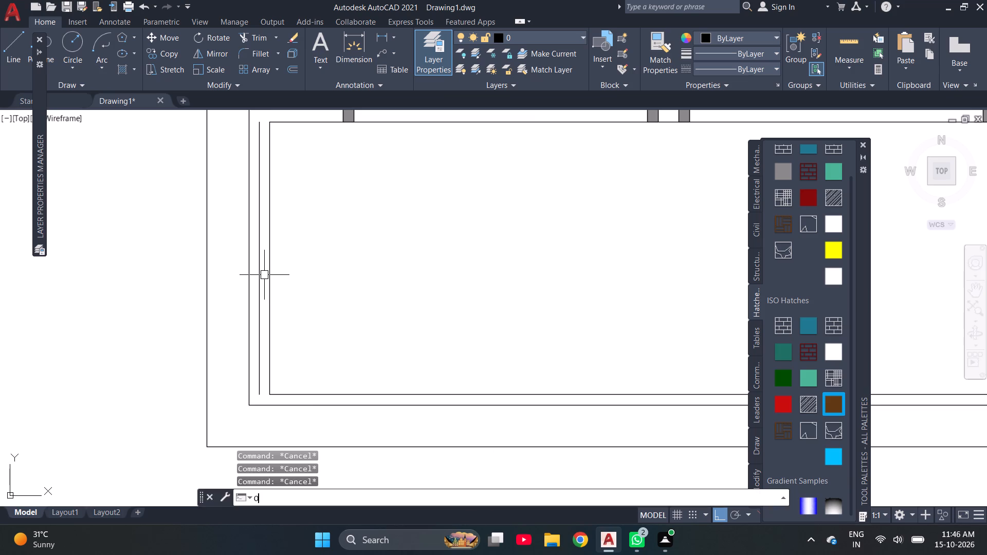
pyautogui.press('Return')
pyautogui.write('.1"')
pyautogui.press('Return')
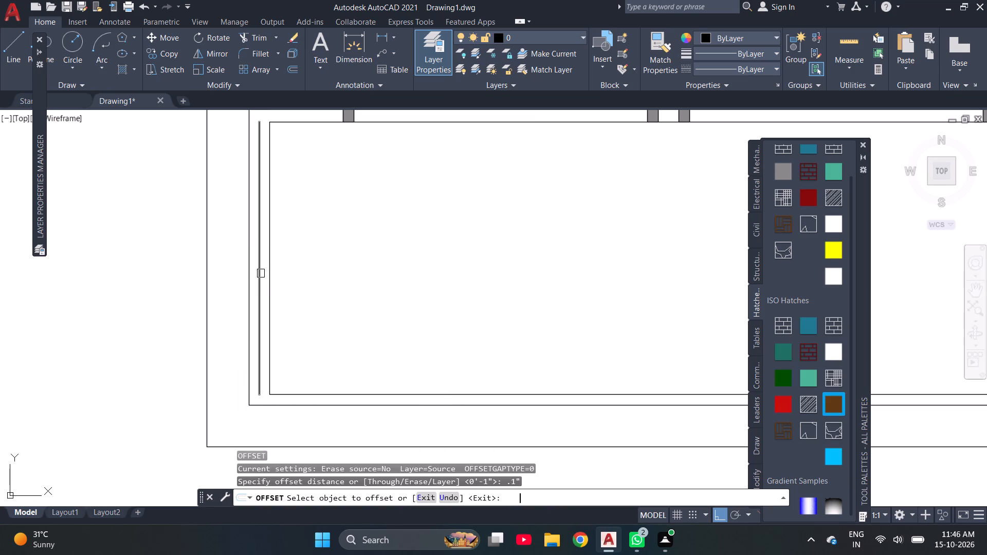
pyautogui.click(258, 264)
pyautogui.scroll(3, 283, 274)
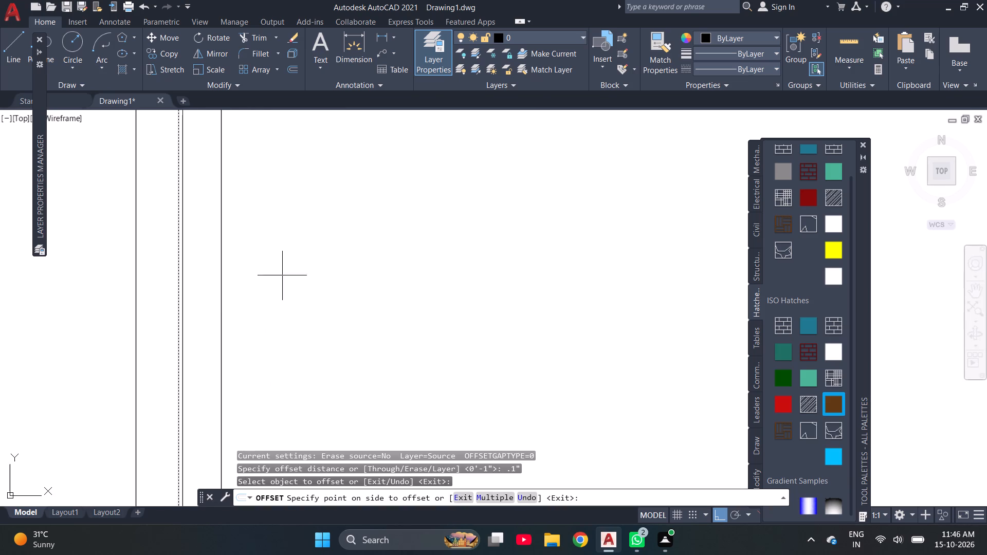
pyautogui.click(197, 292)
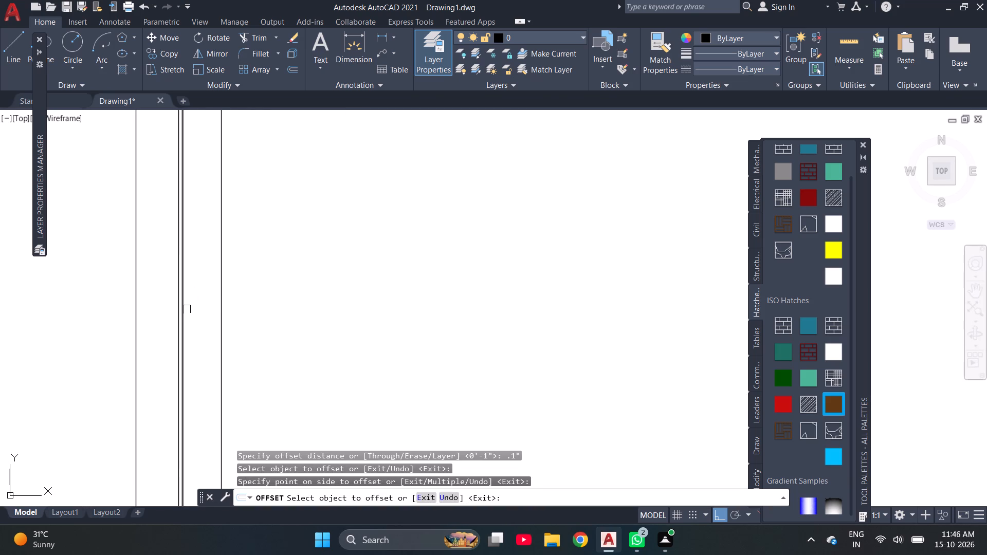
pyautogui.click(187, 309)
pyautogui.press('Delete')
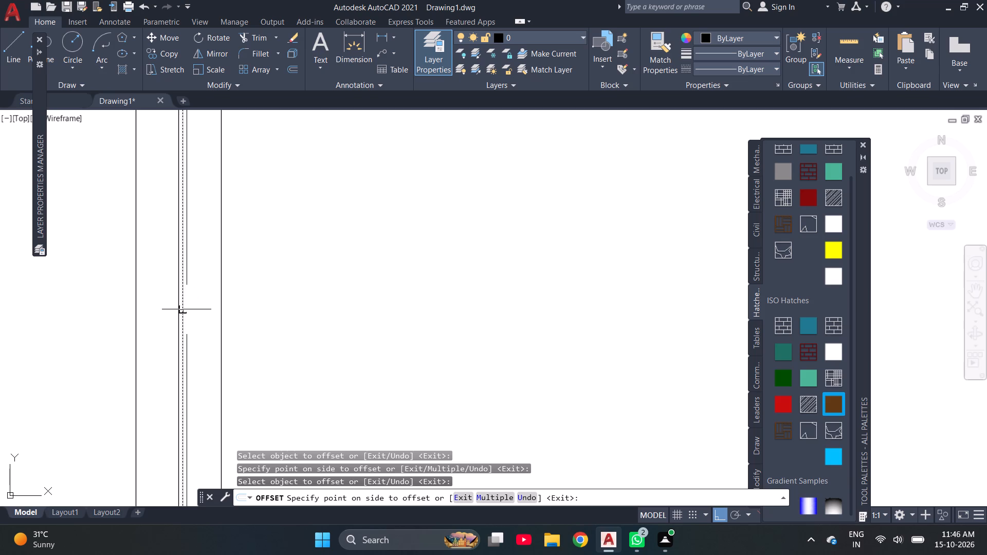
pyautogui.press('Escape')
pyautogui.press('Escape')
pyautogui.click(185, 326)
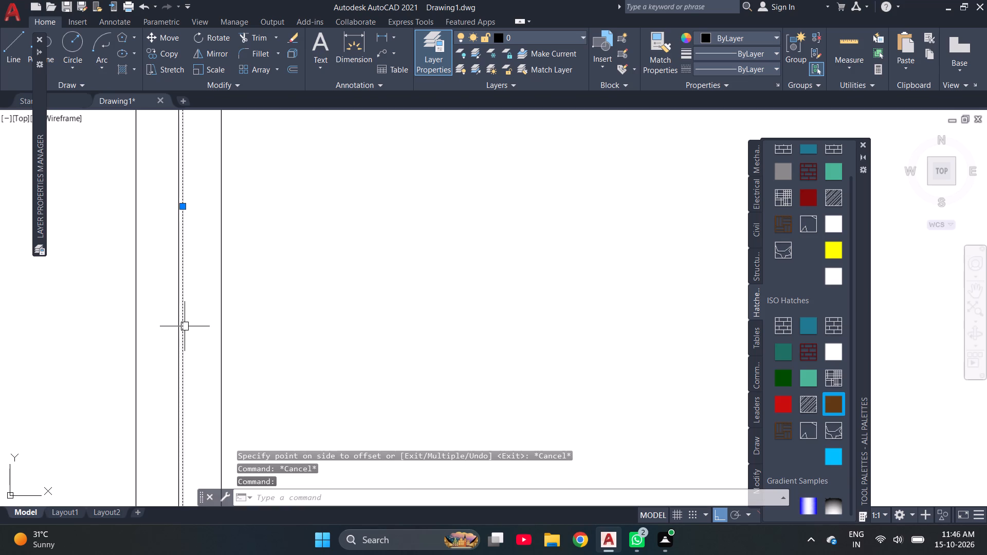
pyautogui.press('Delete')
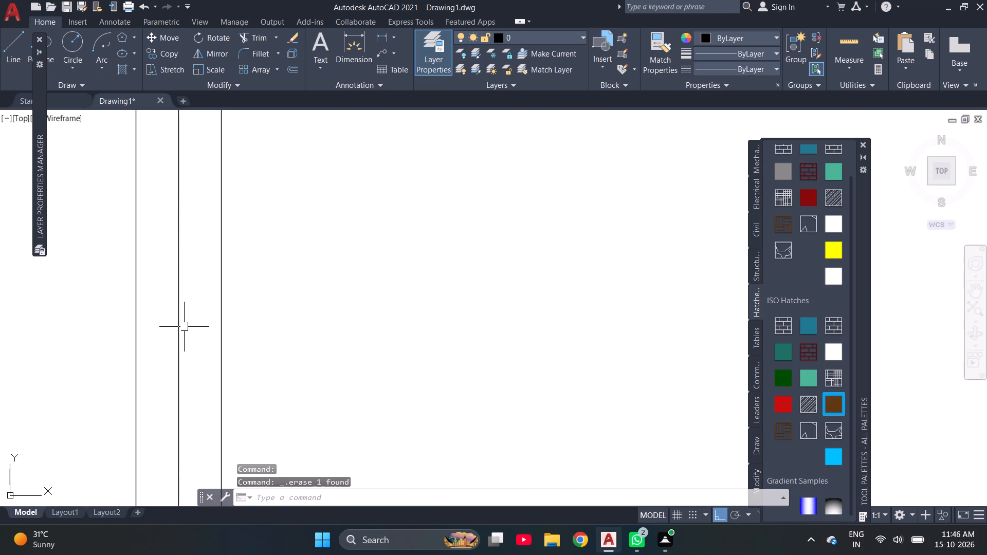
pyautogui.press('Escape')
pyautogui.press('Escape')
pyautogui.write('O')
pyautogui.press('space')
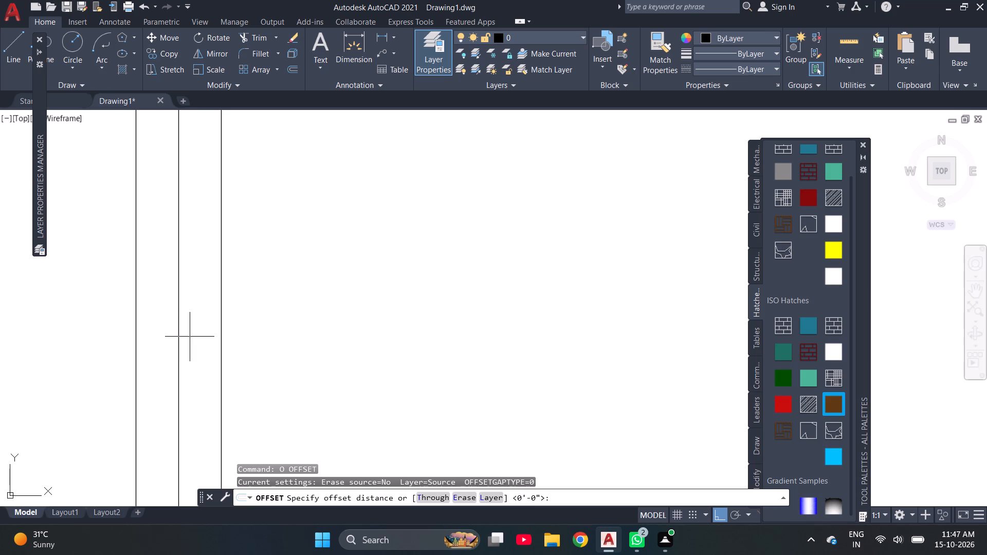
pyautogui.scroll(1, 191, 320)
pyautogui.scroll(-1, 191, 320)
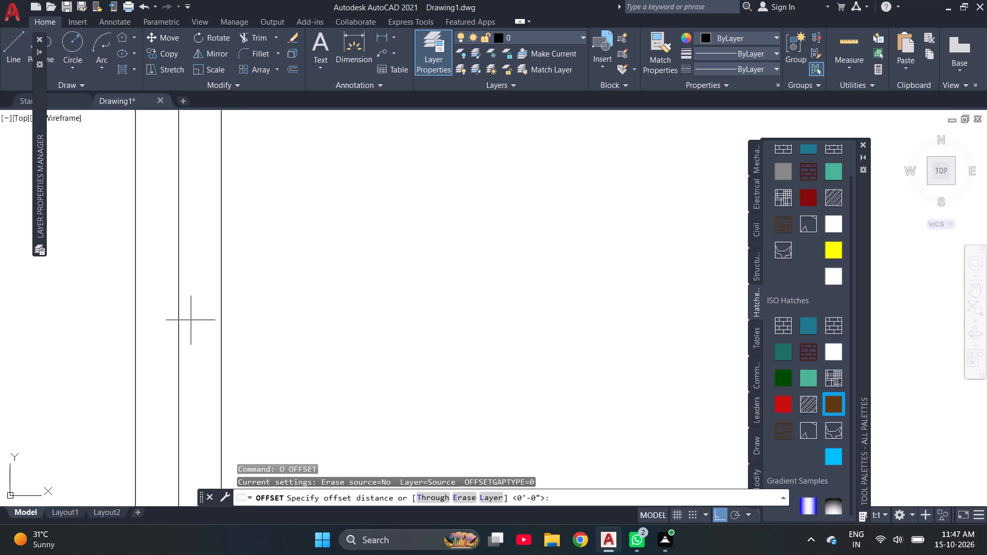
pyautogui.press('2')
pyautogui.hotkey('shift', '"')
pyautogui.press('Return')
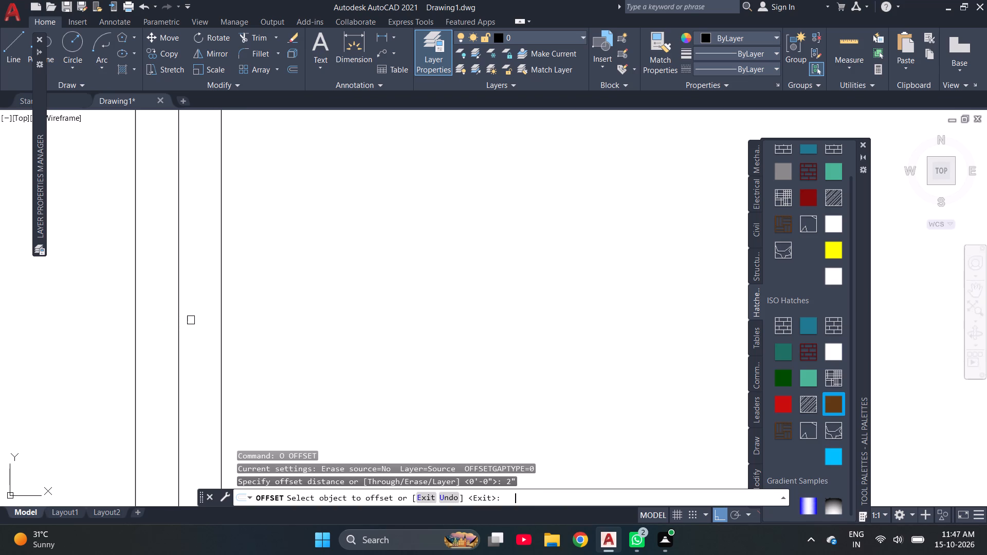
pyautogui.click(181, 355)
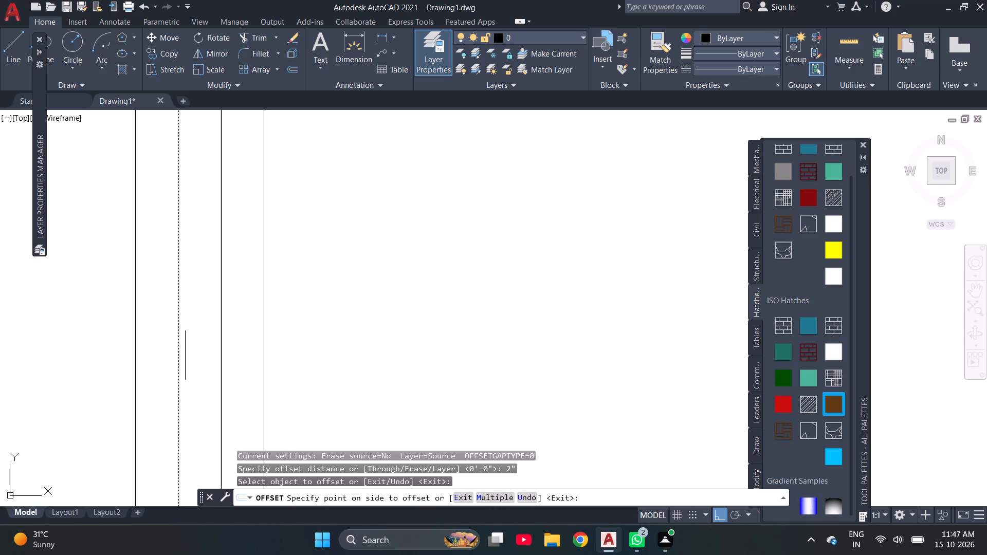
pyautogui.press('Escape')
# Offset the vertical line between the two left borders 0.2" to both sides.
pyautogui.press('o')
pyautogui.press('Return')
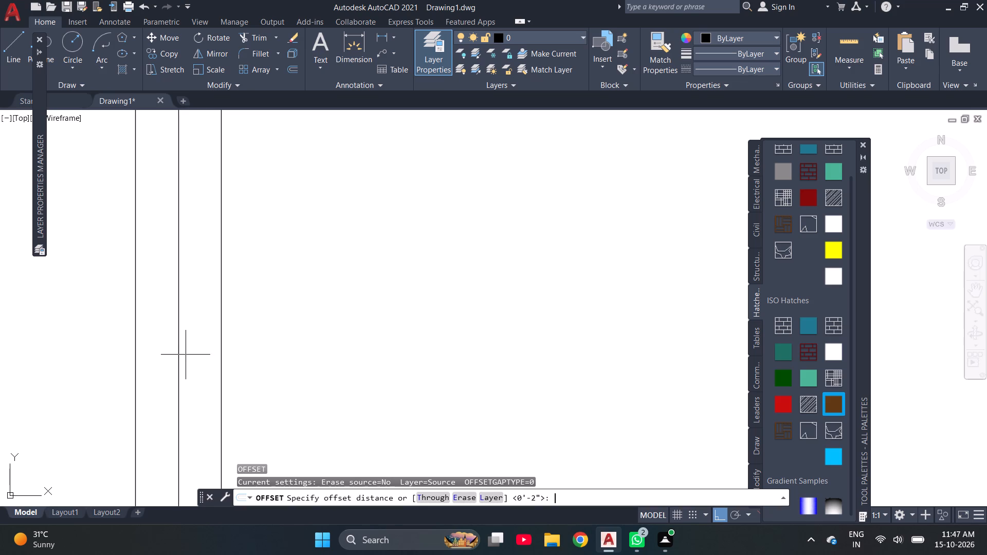
pyautogui.write("0'")
pyautogui.write('.2"')
pyautogui.press('Return')
pyautogui.click(177, 358)
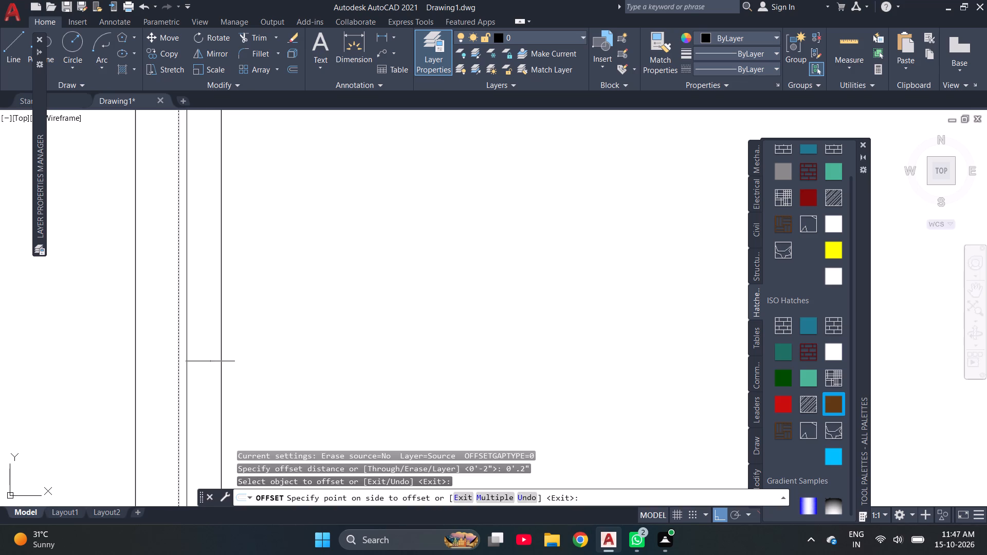
pyautogui.click(211, 361)
pyautogui.click(177, 373)
pyautogui.click(149, 384)
pyautogui.scroll(-3, 177, 375)
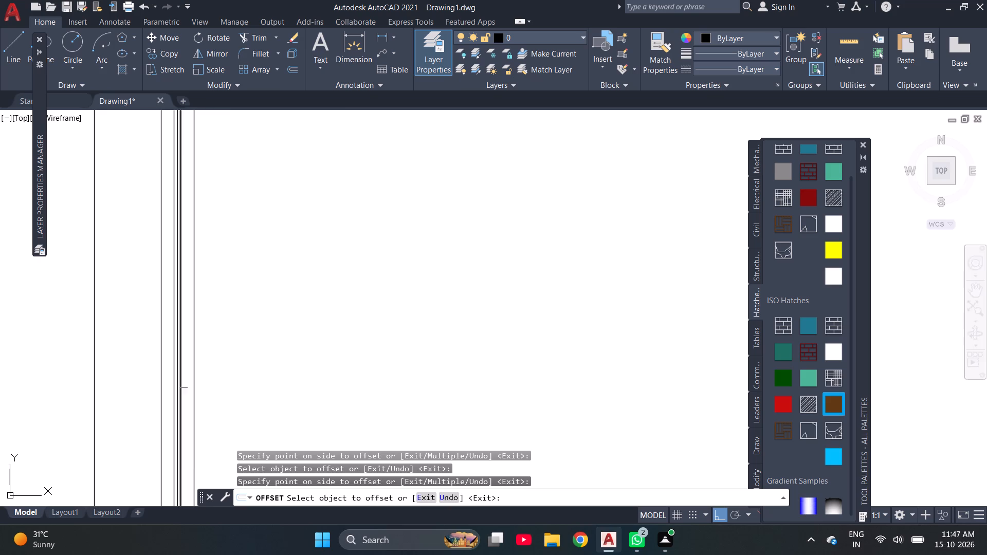
pyautogui.scroll(-1, 184, 383)
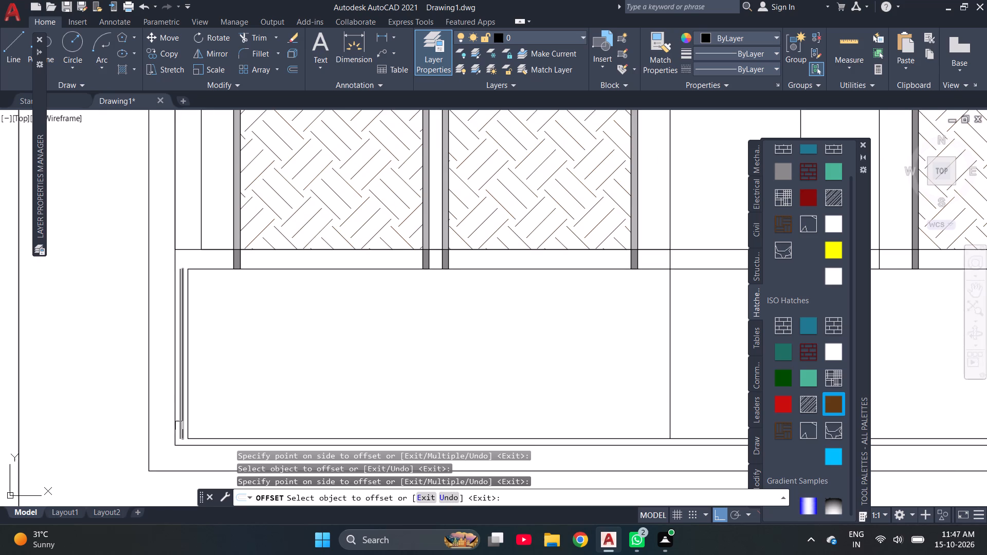
pyautogui.press('Escape')
pyautogui.press('Escape')
# Draw a small connecting rectangle between the innermost of the three offset lines and the inner border's left line, near the upper end.
pyautogui.write('REC')
pyautogui.press('space')
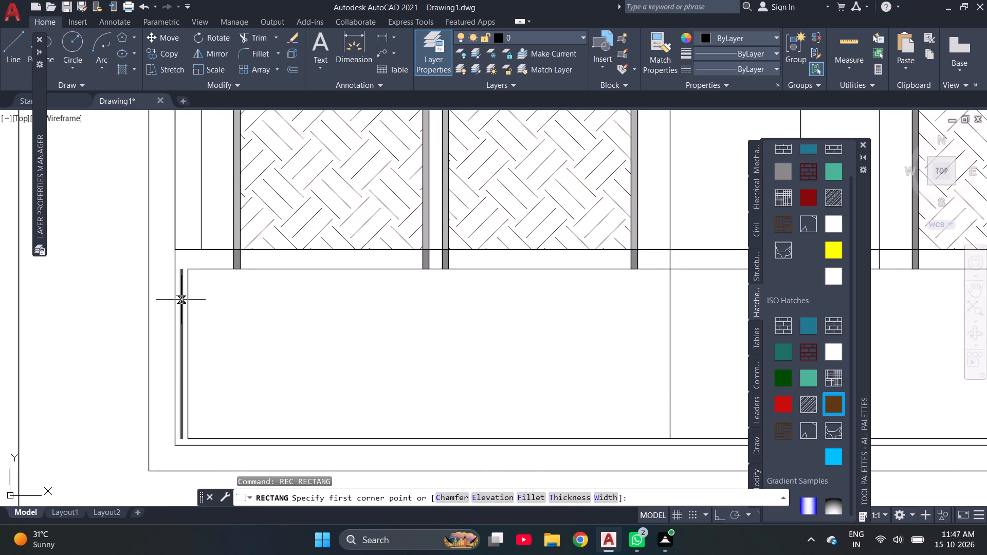
pyautogui.scroll(3, 177, 300)
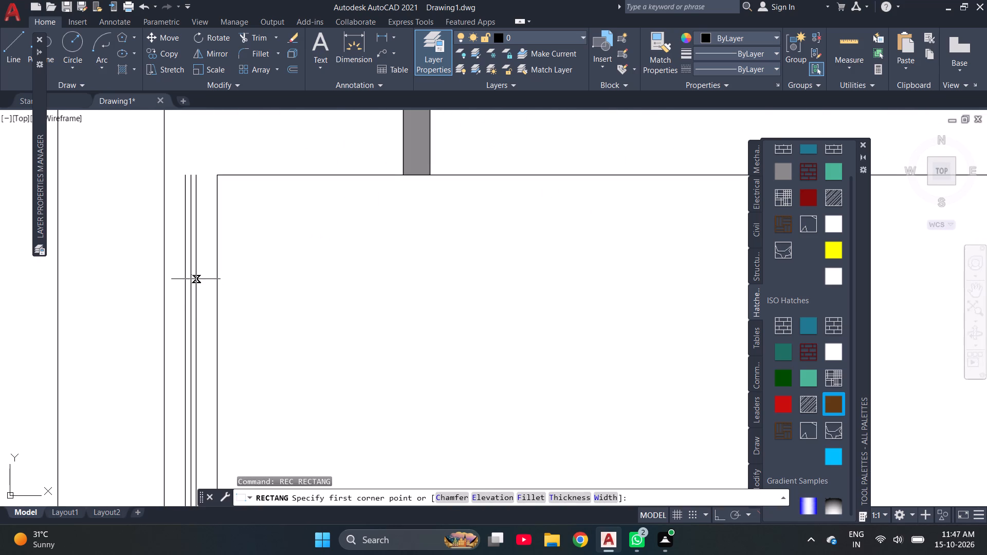
pyautogui.click(195, 274)
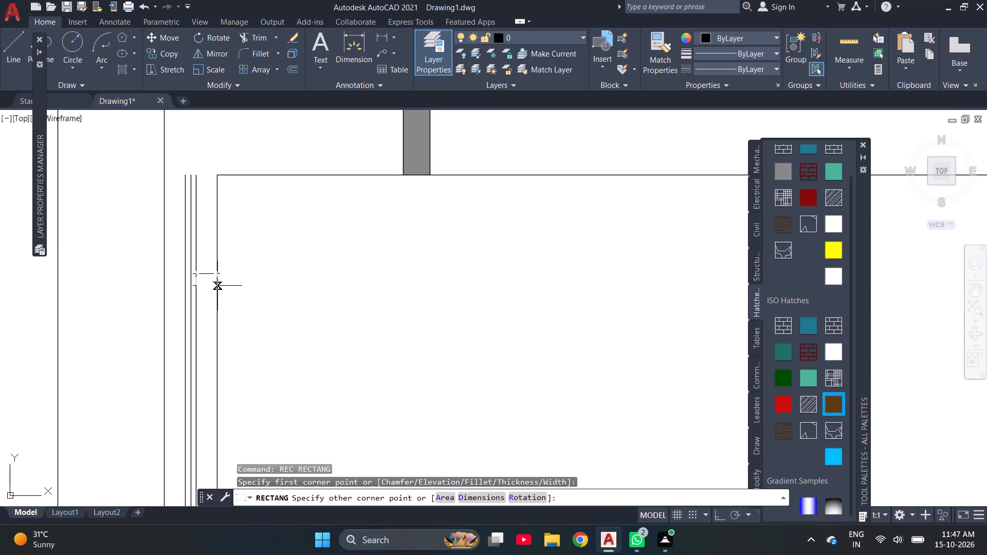
pyautogui.scroll(3, 211, 283)
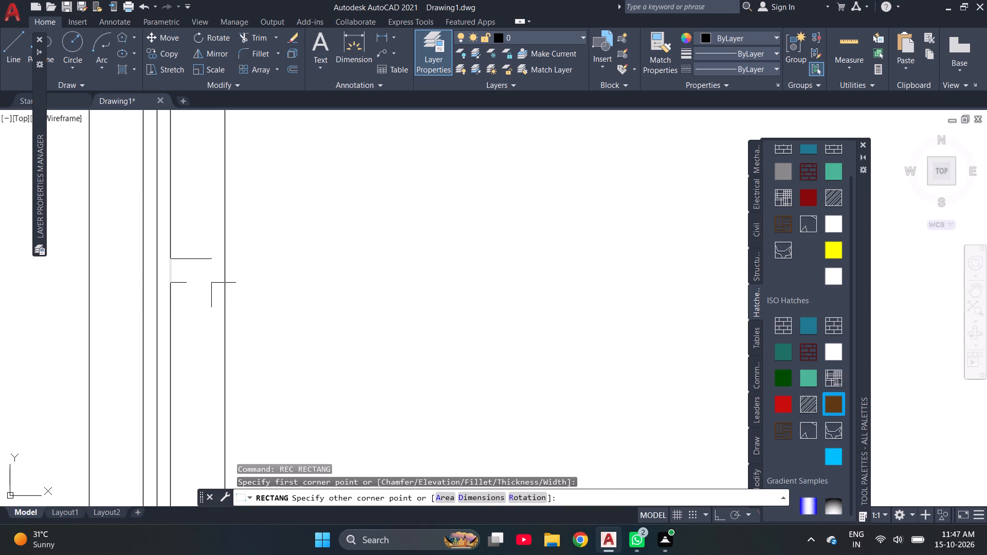
pyautogui.click(226, 281)
pyautogui.scroll(-1, 206, 303)
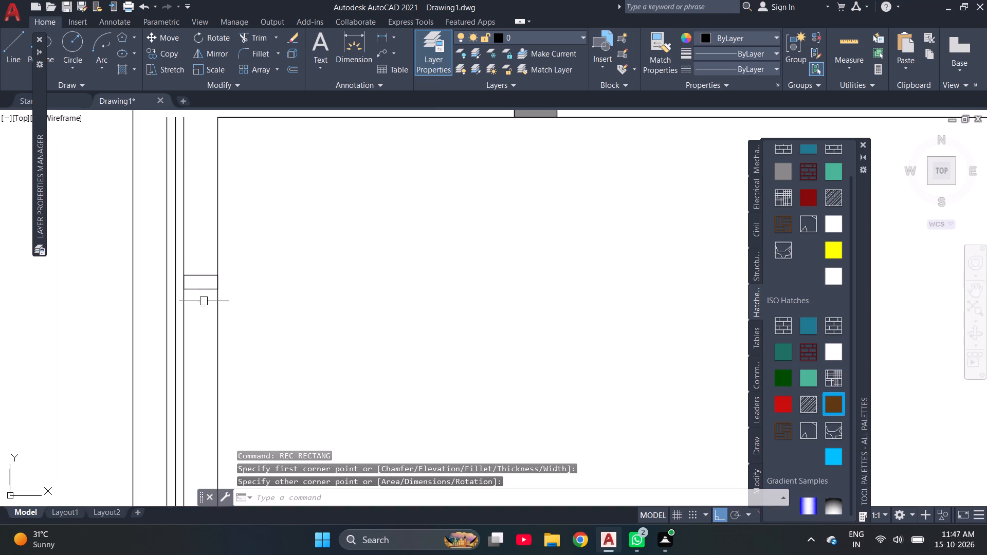
pyautogui.scroll(-3, 195, 284)
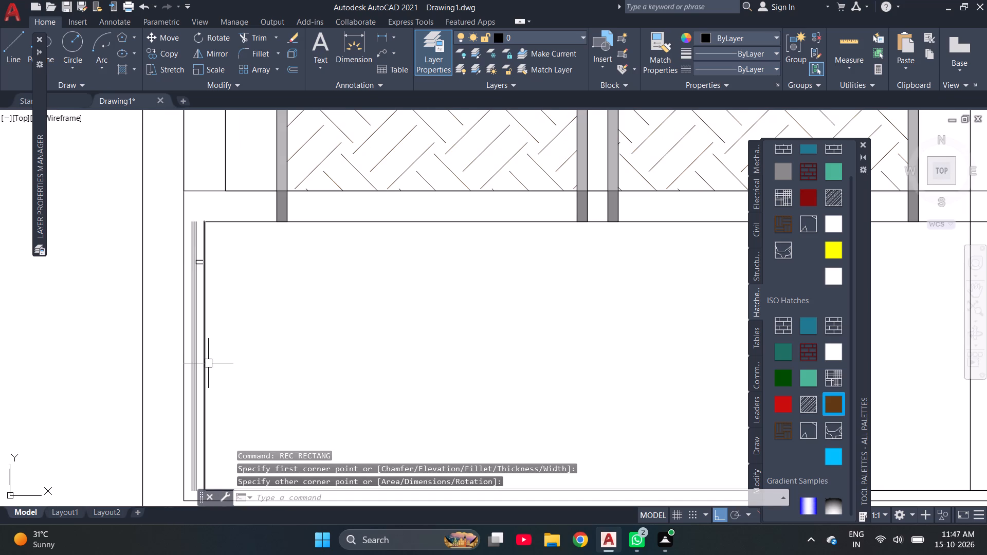
pyautogui.scroll(-1, 184, 343)
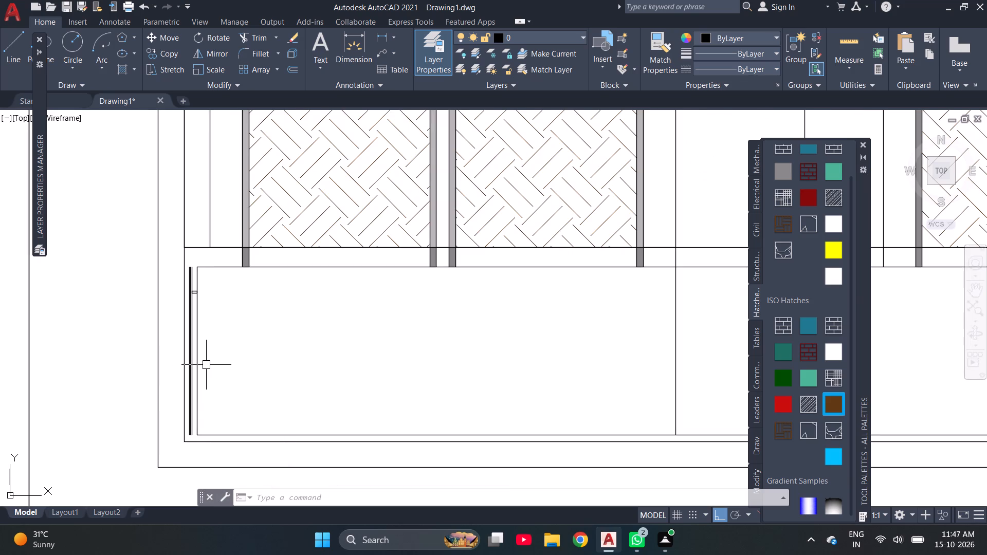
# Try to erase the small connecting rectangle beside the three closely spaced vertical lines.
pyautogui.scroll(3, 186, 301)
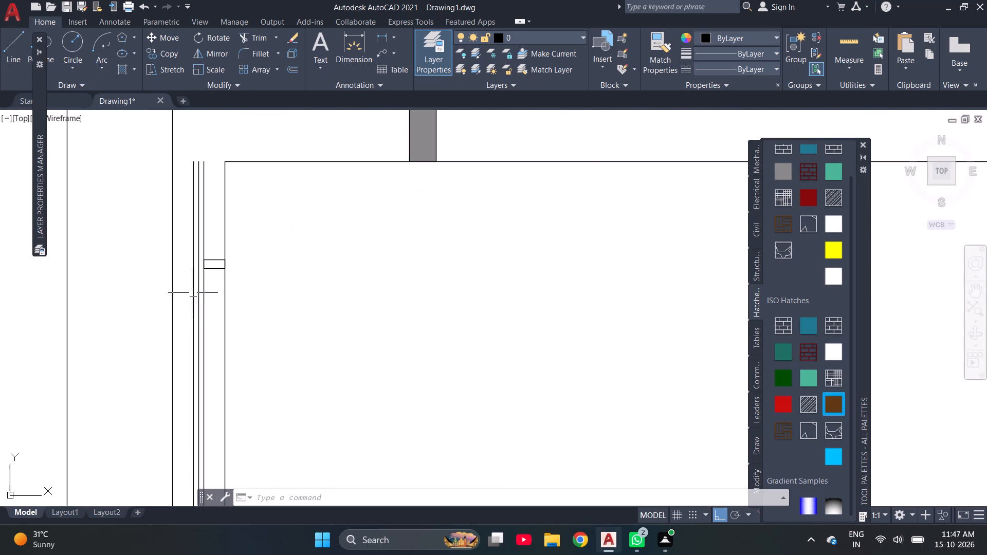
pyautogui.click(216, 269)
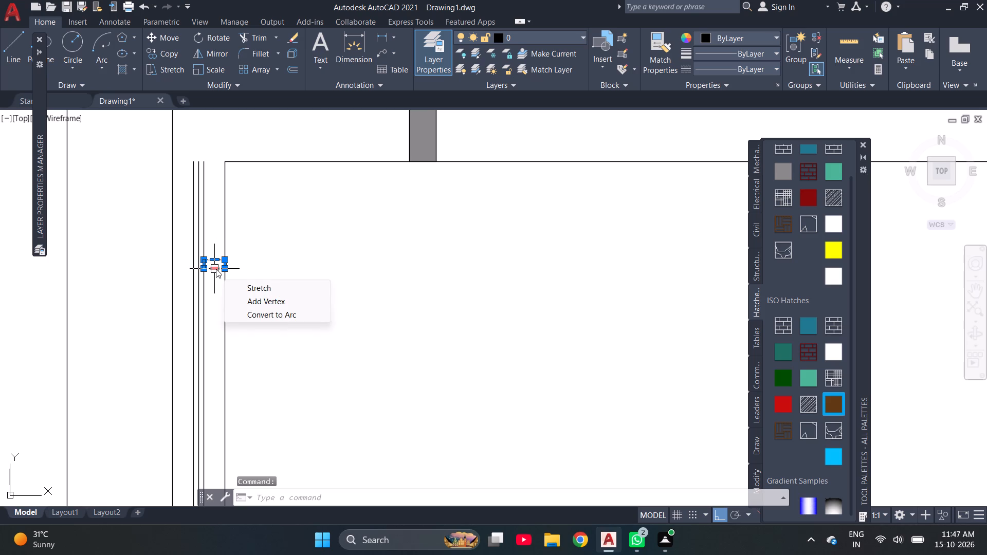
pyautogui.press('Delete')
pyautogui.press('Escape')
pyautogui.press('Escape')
# Extend the outermost and innermost of the three closely spaced vertical lines up to the horizontal line above the inner border.
pyautogui.write('EX')
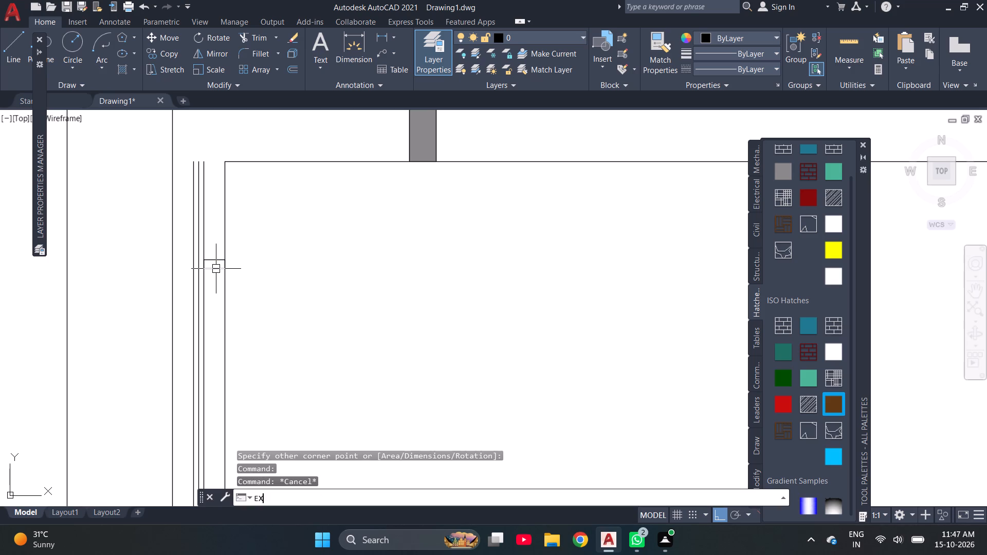
pyautogui.press('Return')
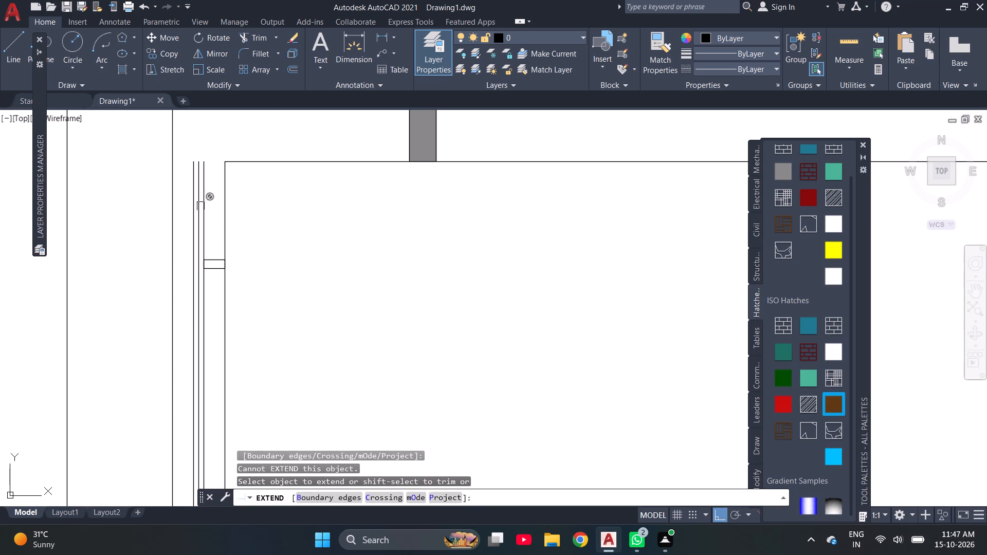
pyautogui.scroll(2, 190, 197)
pyautogui.scroll(-1, 190, 197)
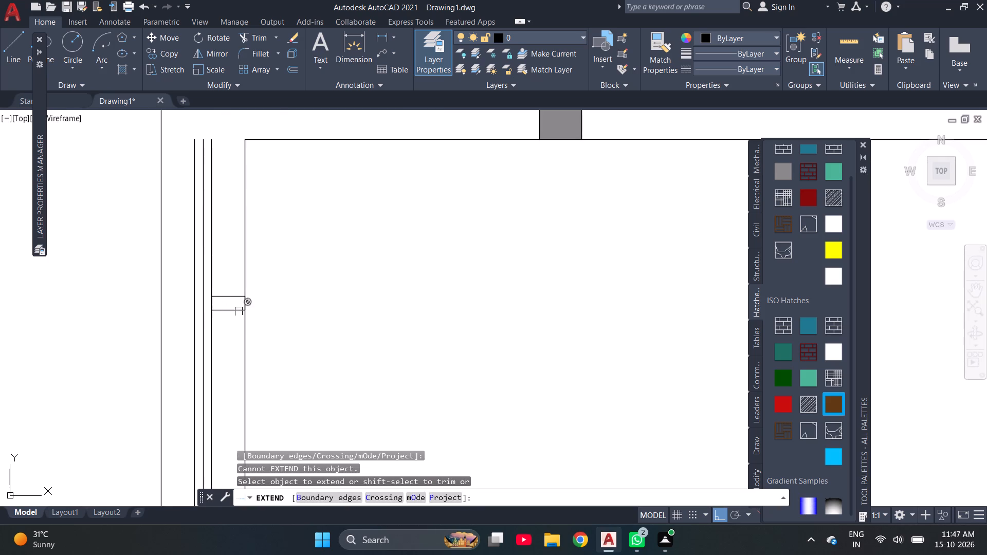
pyautogui.click(239, 311)
pyautogui.click(193, 270)
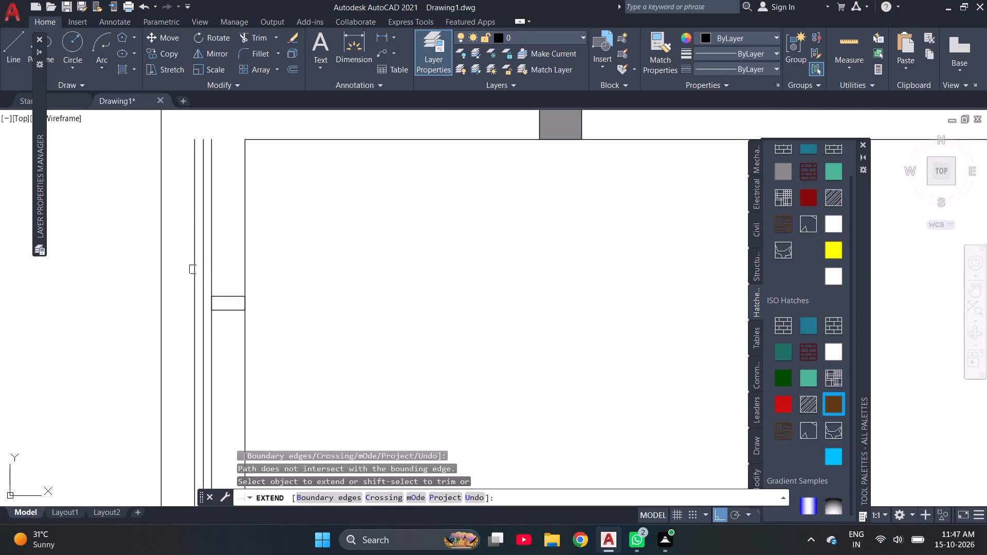
pyautogui.scroll(-2, 193, 209)
pyautogui.click(196, 189)
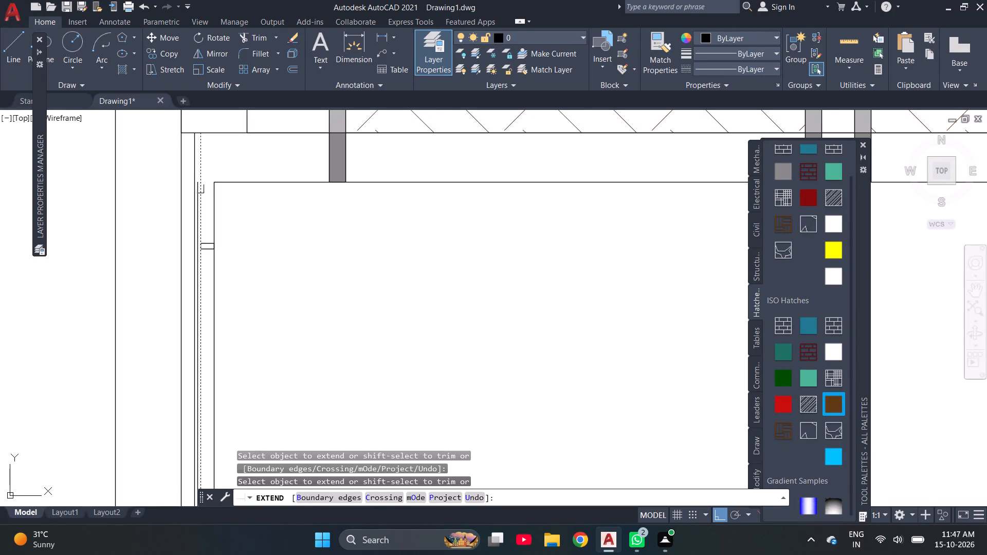
pyautogui.click(200, 189)
pyautogui.click(194, 192)
pyautogui.scroll(3, 195, 193)
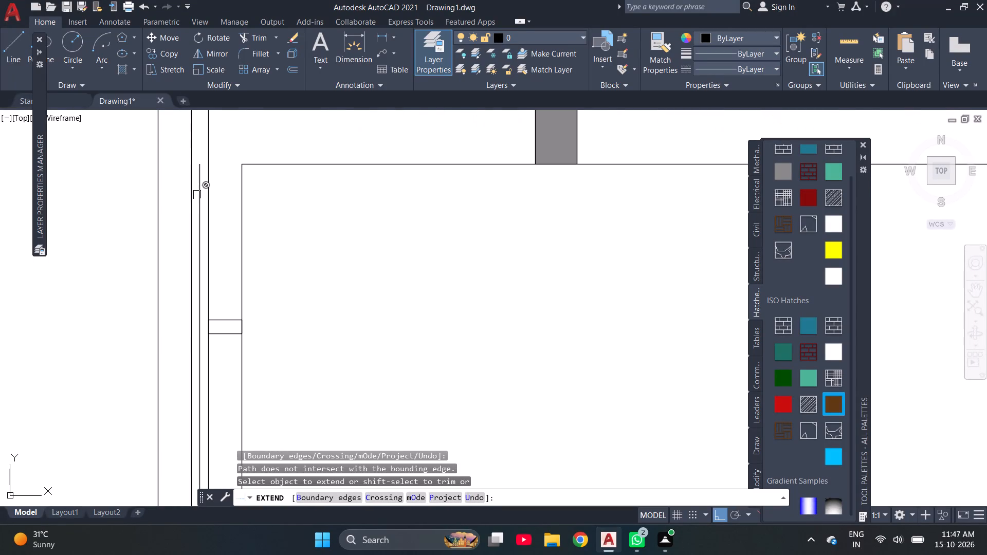
pyautogui.click(197, 195)
pyautogui.scroll(-2, 202, 195)
pyautogui.scroll(5, 199, 192)
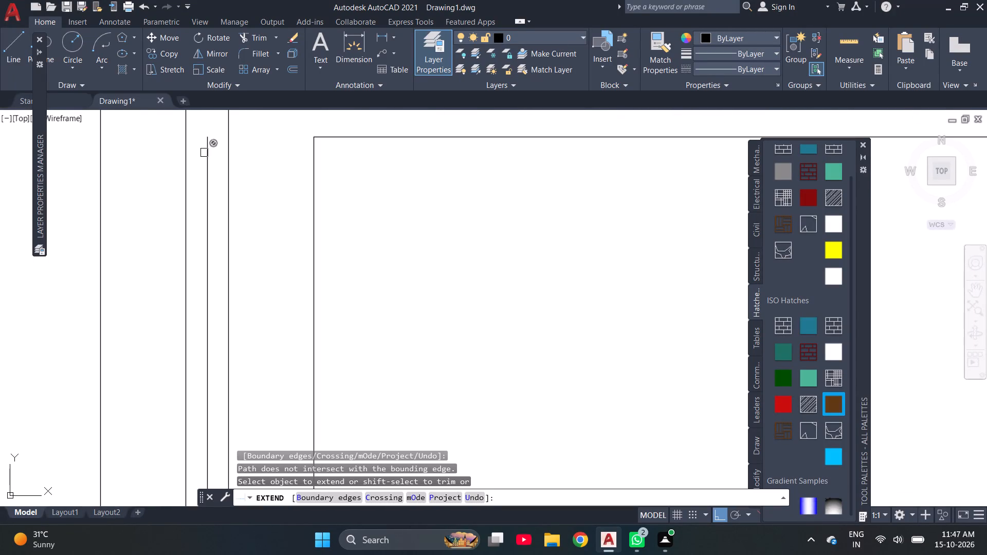
pyautogui.click(207, 146)
pyautogui.scroll(-3, 207, 194)
pyautogui.scroll(-5, 213, 272)
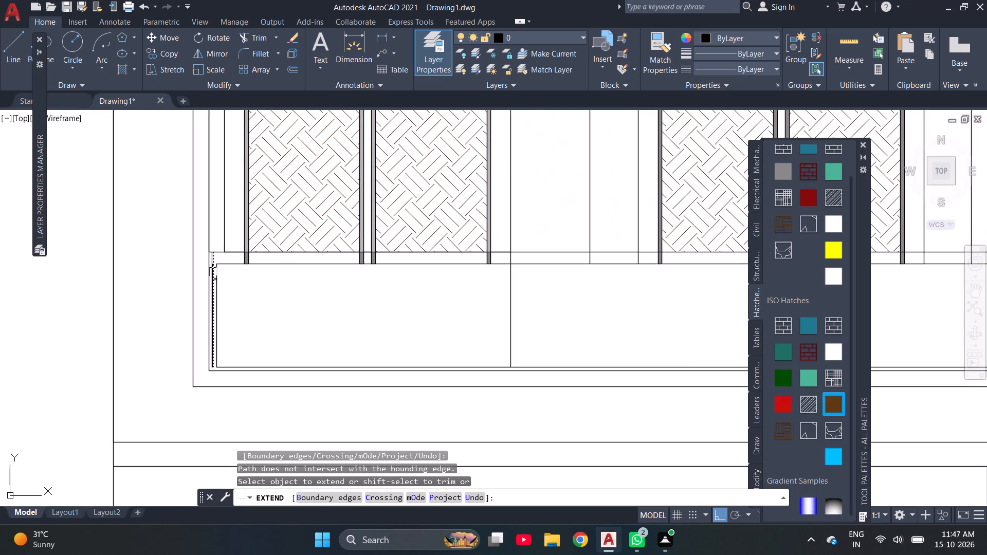
# Extend the lower ends of all three closely spaced vertical lines down to the outer border's bottom line.
pyautogui.scroll(7, 209, 364)
pyautogui.click(215, 371)
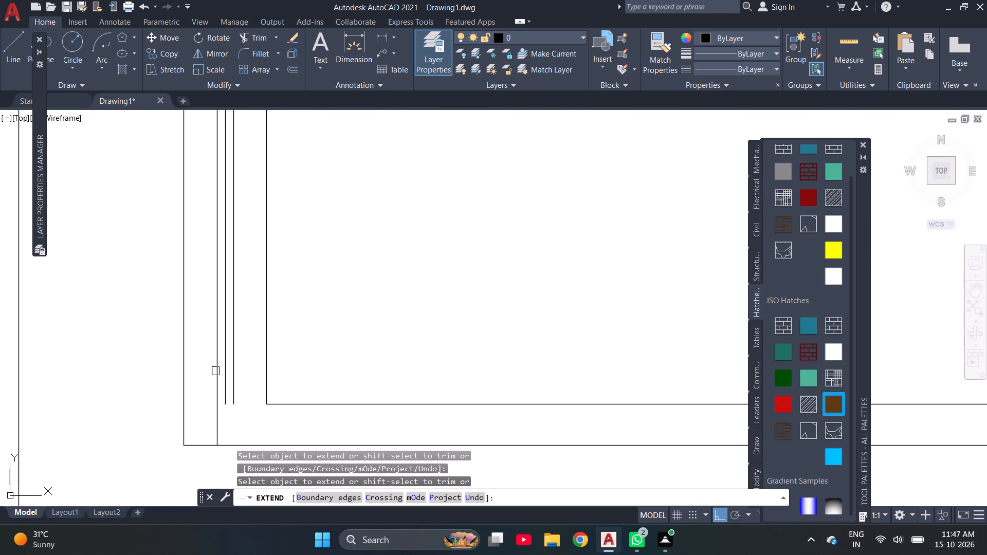
pyautogui.click(223, 364)
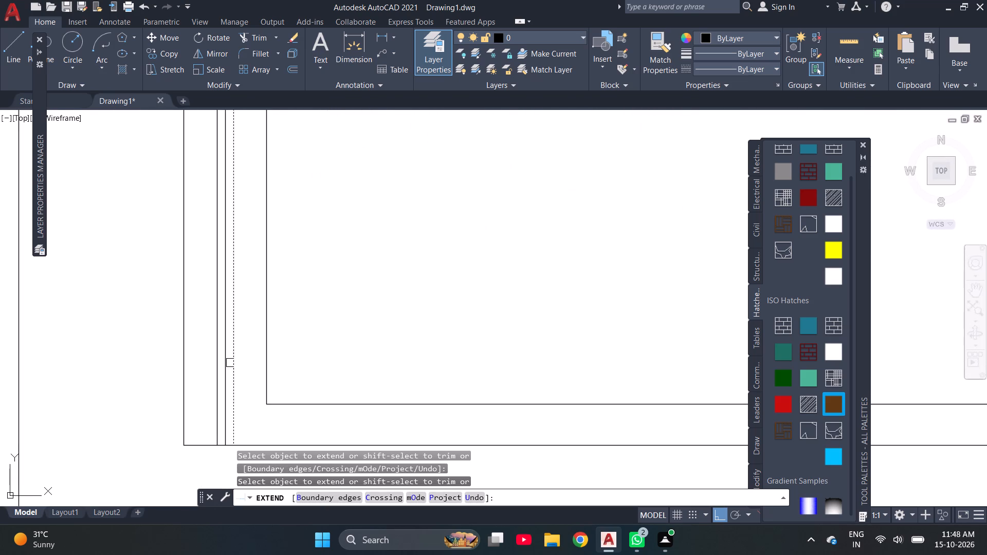
pyautogui.click(230, 363)
pyautogui.scroll(-4, 232, 362)
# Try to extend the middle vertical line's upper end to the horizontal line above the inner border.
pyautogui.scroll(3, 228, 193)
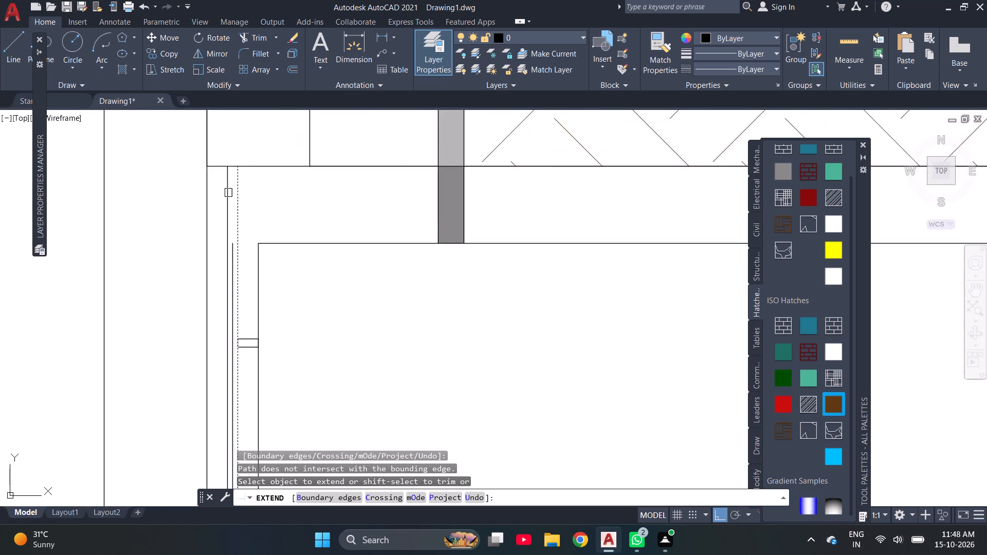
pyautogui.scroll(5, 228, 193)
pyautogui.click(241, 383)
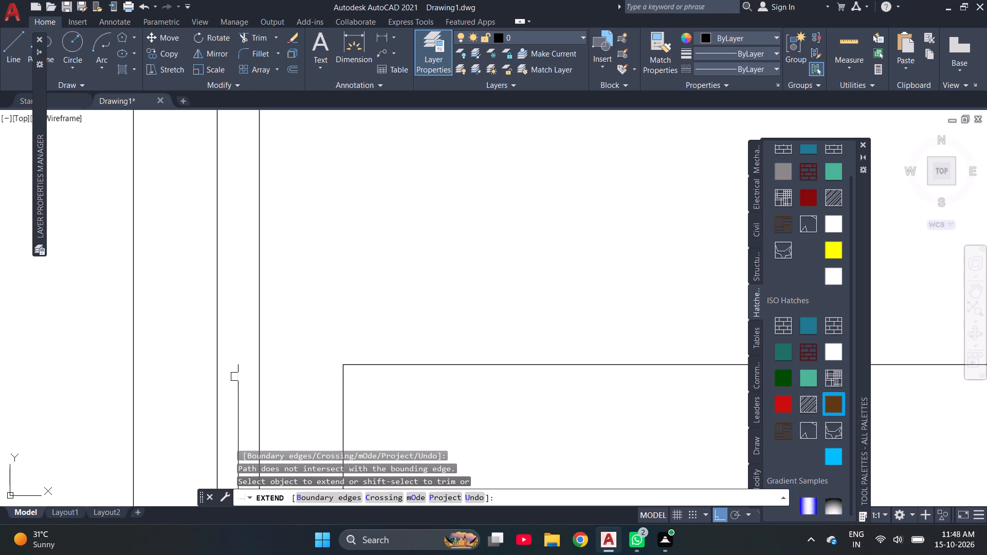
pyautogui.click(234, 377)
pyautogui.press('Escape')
# Draw a vertical line from the middle line's upper end up to the horizontal line above the inner border.
pyautogui.write('L')
pyautogui.press('space')
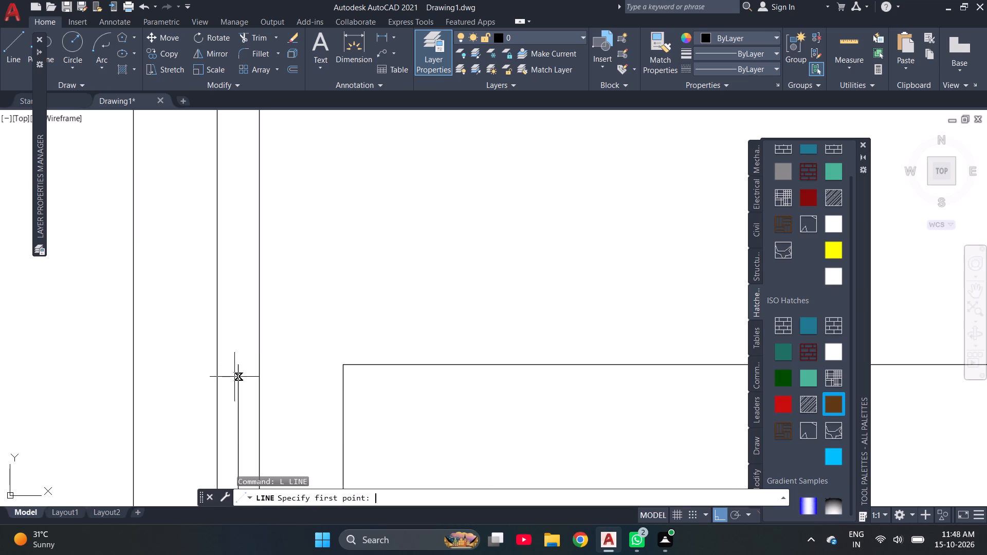
pyautogui.click(238, 362)
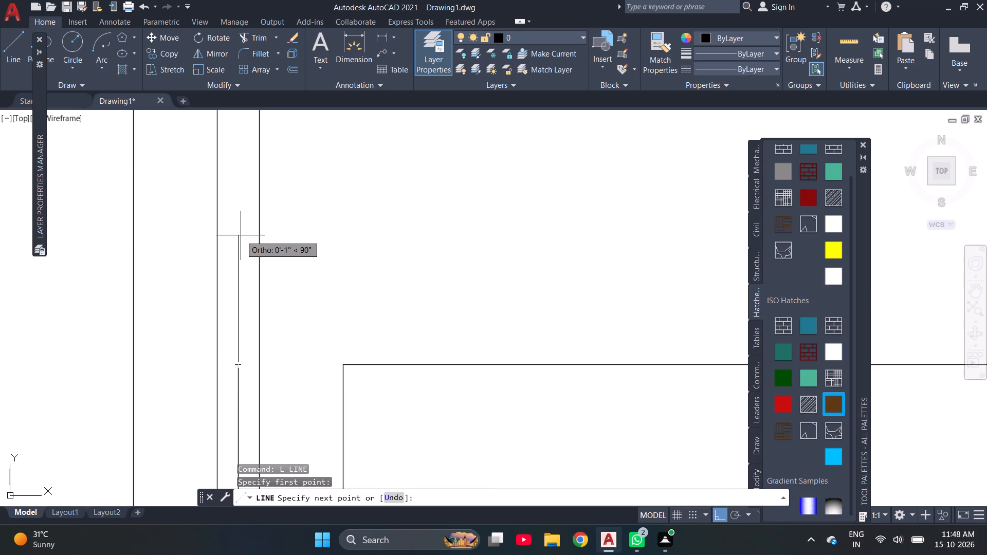
pyautogui.scroll(-3, 241, 235)
pyautogui.scroll(8, 240, 183)
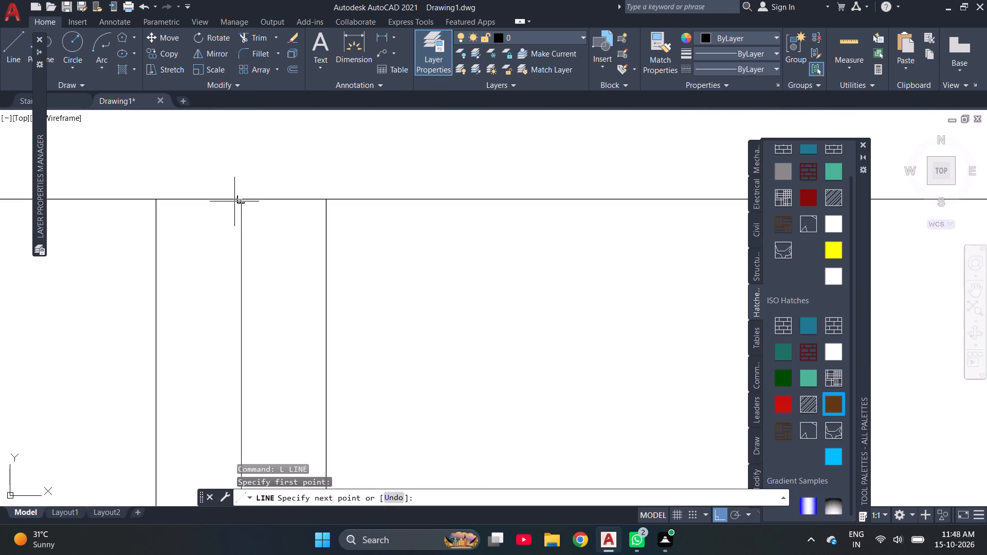
pyautogui.click(240, 200)
pyautogui.press('Escape')
pyautogui.scroll(-6, 251, 283)
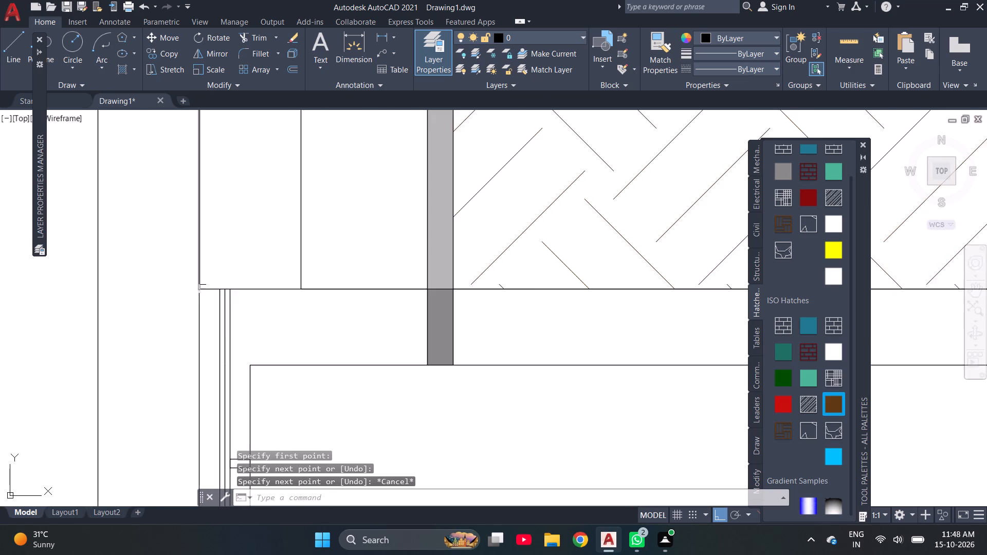
# Erase the small connecting rectangle between the innermost vertical line and the inner border's left line.
pyautogui.scroll(-3, 203, 289)
pyautogui.scroll(-1, 292, 402)
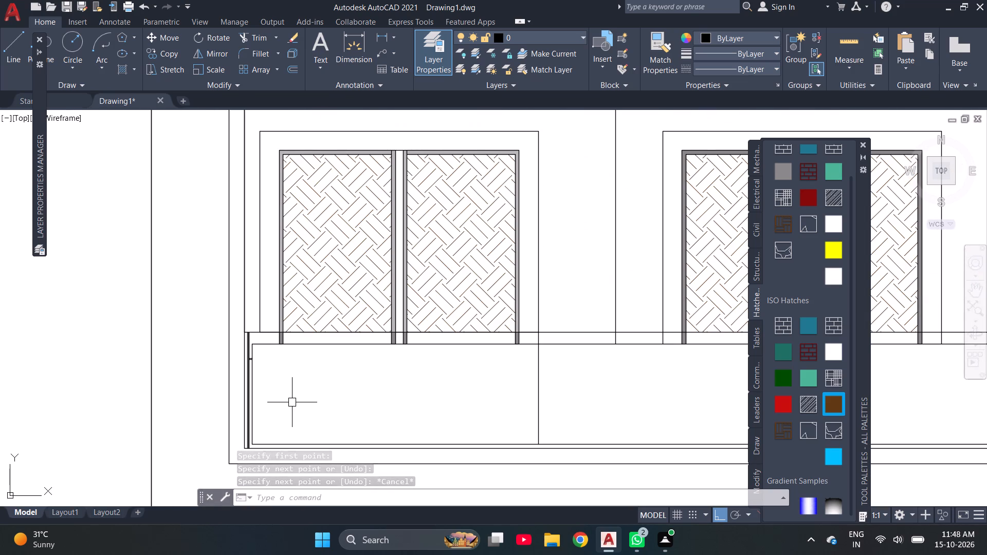
pyautogui.scroll(5, 245, 347)
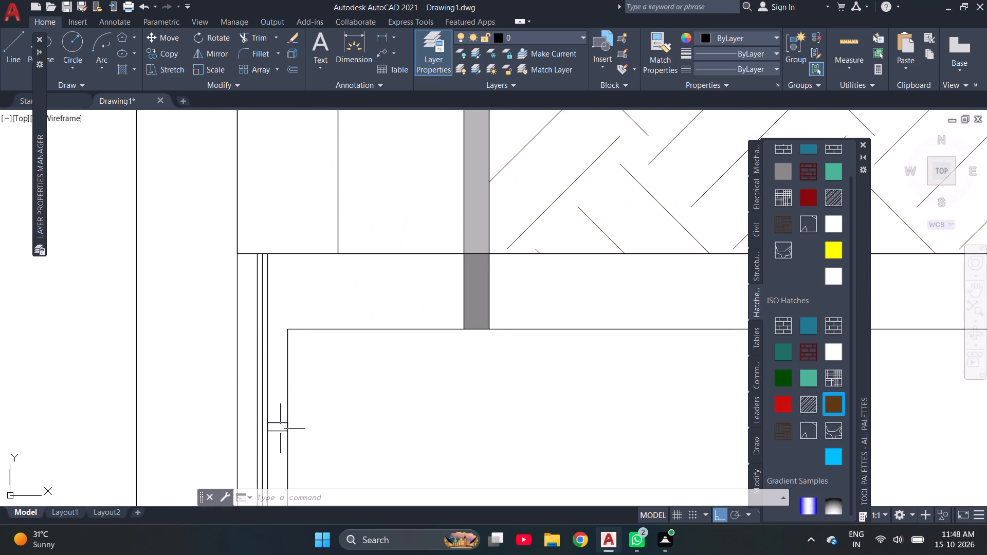
pyautogui.click(280, 429)
pyautogui.press('Delete')
# Draw a vertical line from the first window's central frame bar corner on the inner border's top down to the outer border's bottom line.
pyautogui.scroll(-2, 284, 430)
pyautogui.scroll(-1, 255, 369)
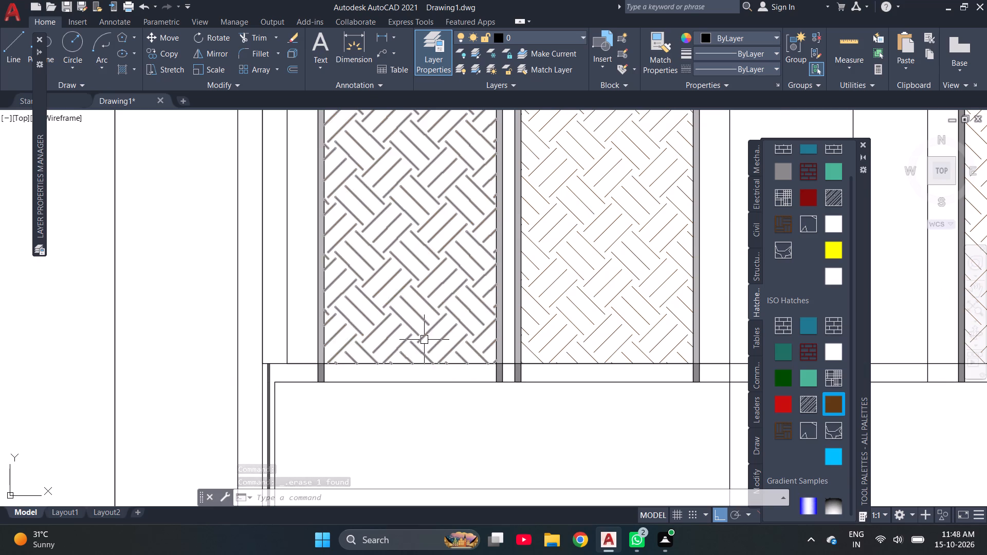
pyautogui.scroll(-1, 424, 340)
pyautogui.scroll(2, 489, 369)
pyautogui.scroll(-2, 468, 372)
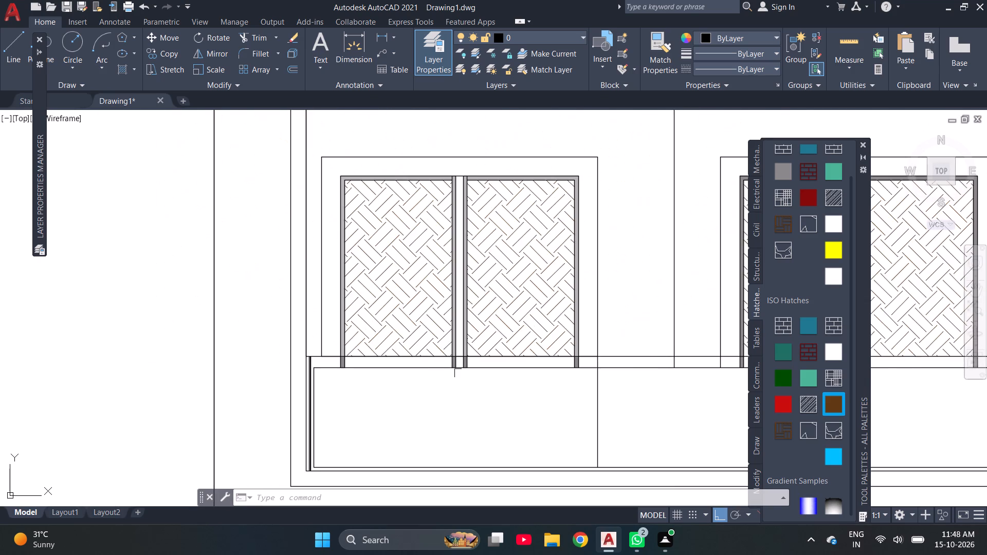
pyautogui.scroll(-1, 458, 373)
pyautogui.scroll(1, 479, 438)
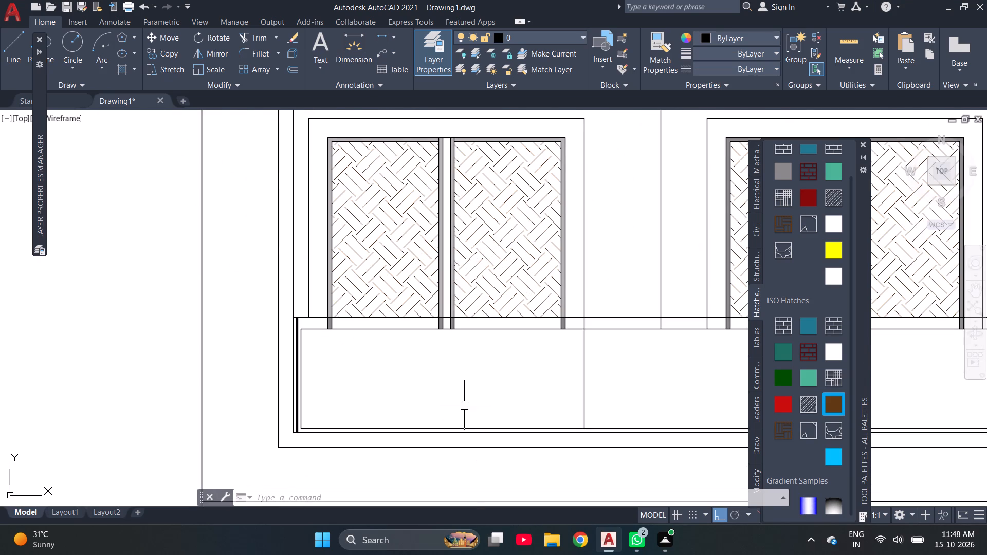
pyautogui.scroll(1, 464, 405)
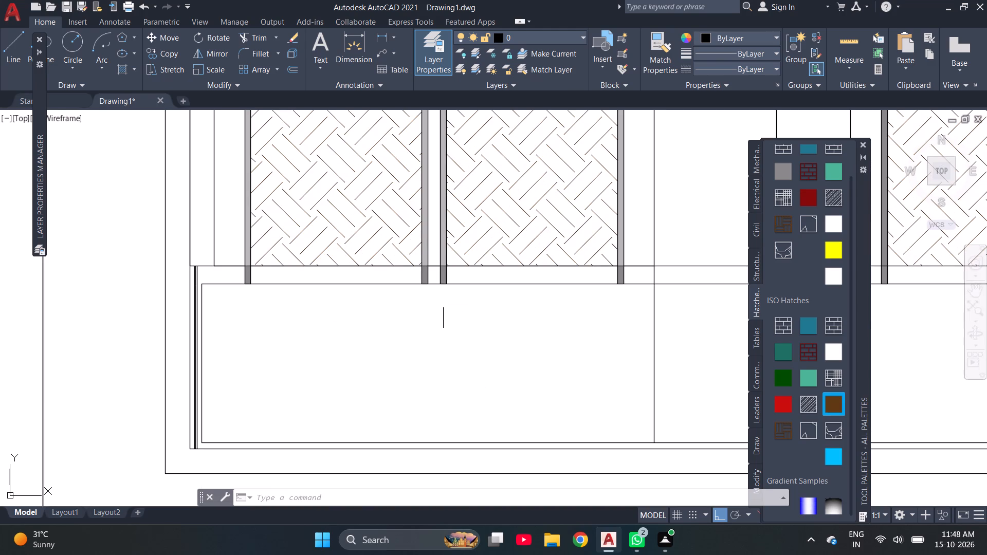
pyautogui.scroll(3, 442, 302)
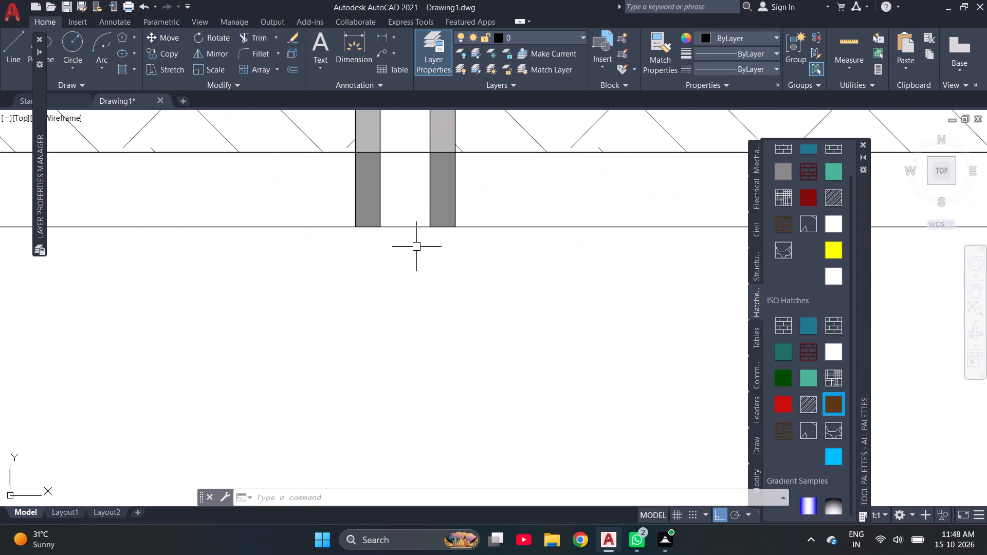
pyautogui.write('L')
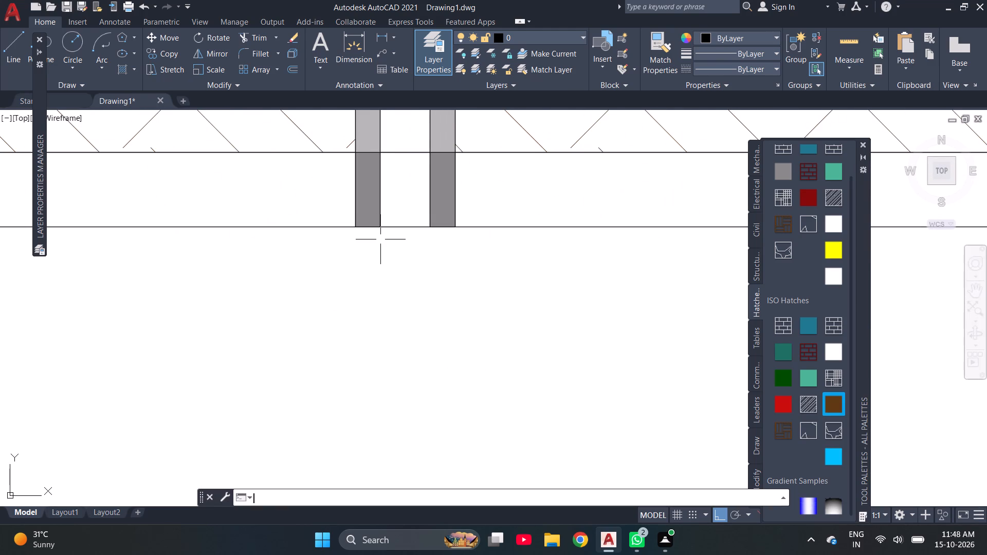
pyautogui.press('space')
pyautogui.click(382, 225)
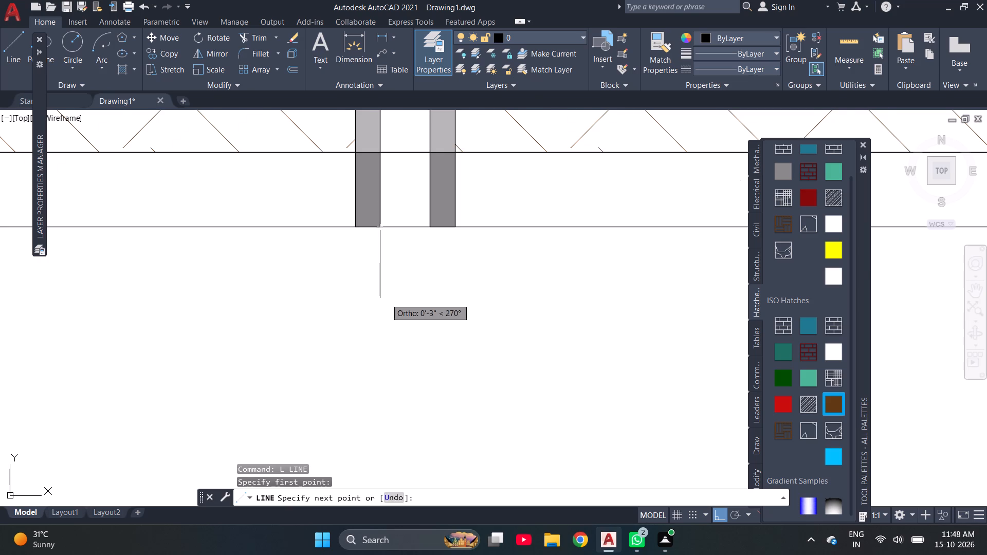
pyautogui.scroll(-4, 386, 299)
pyautogui.scroll(3, 381, 385)
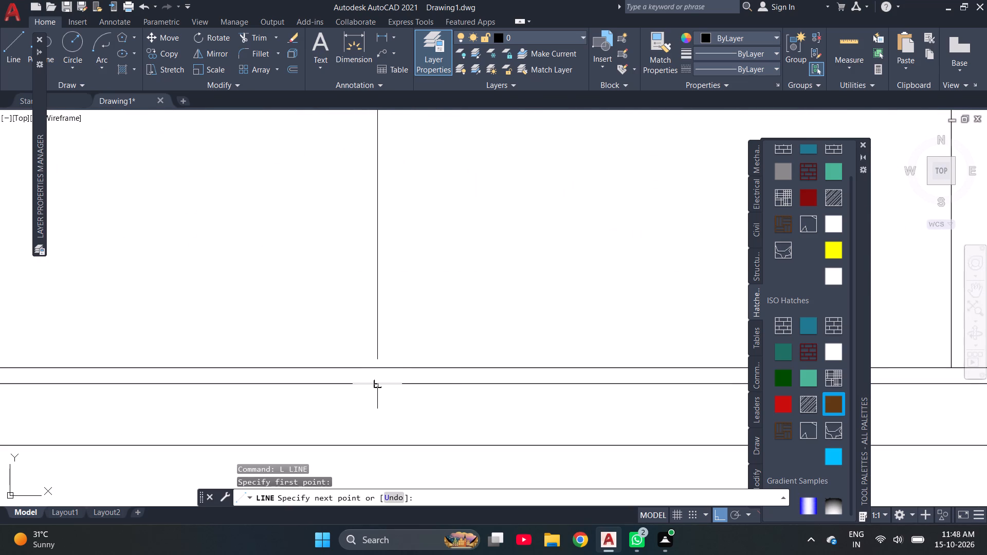
pyautogui.click(377, 383)
pyautogui.press('Escape')
# Offset the new vertical line 2" toward the adjacent central frame bar.
pyautogui.press('o')
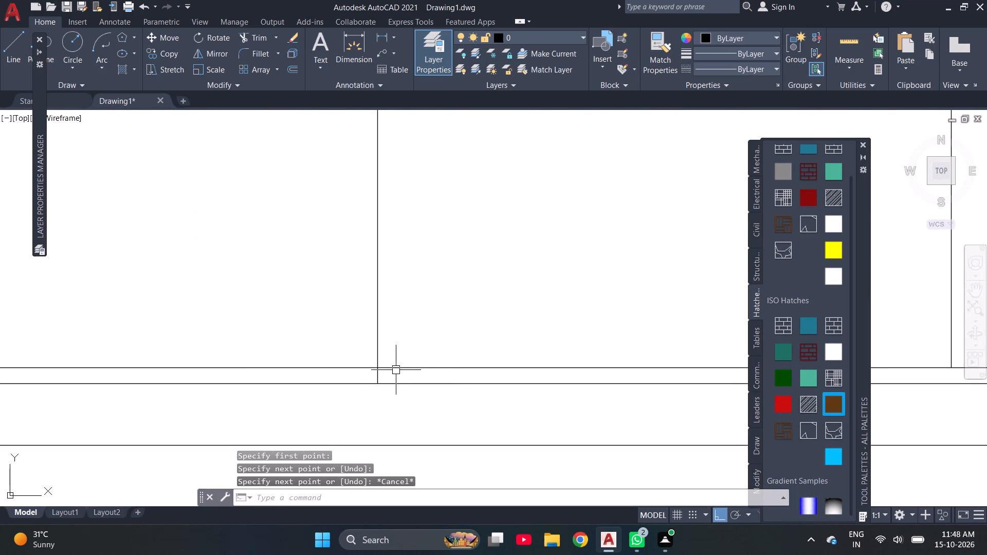
pyautogui.press('space')
pyautogui.scroll(-2, 384, 324)
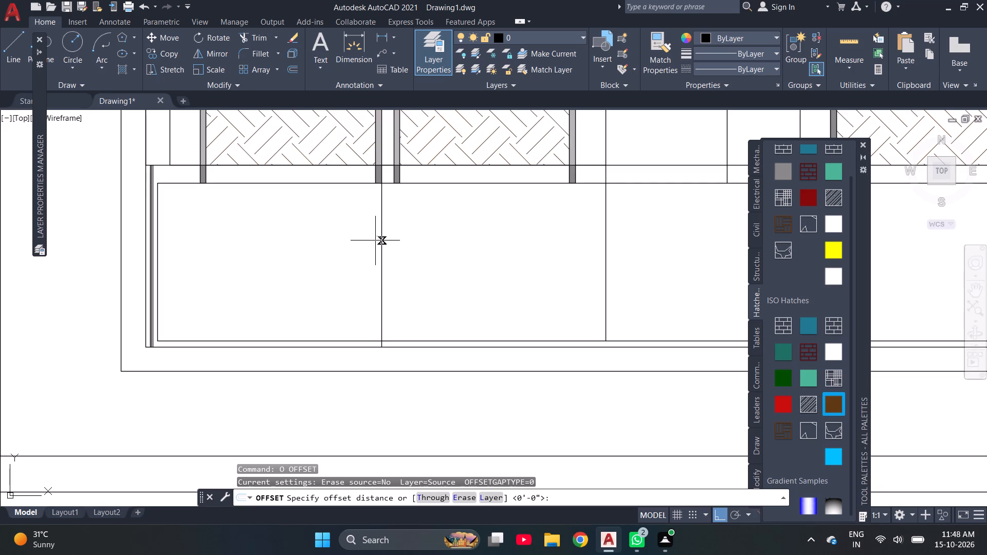
pyautogui.write("0'2")
pyautogui.hotkey('shift', '"')
pyautogui.press('Return')
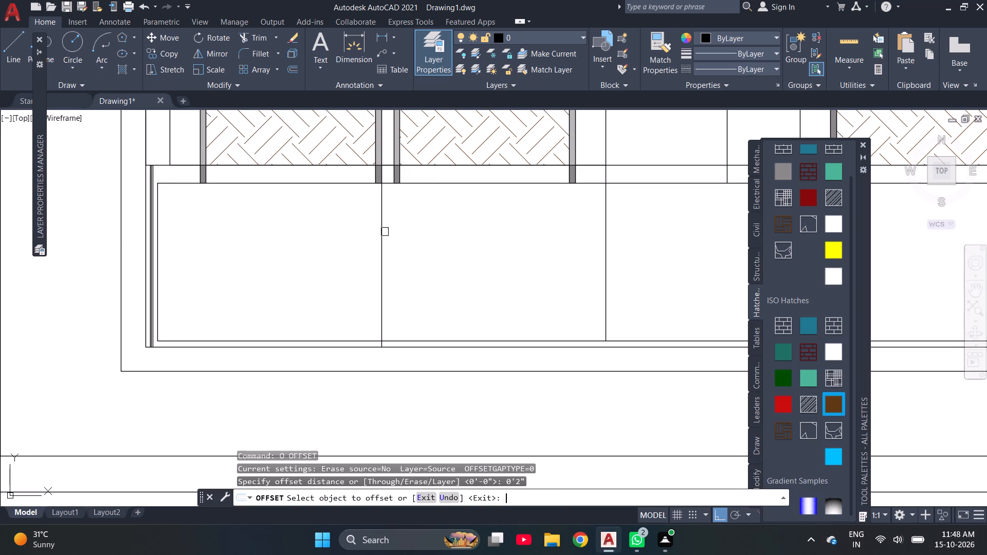
pyautogui.click(384, 239)
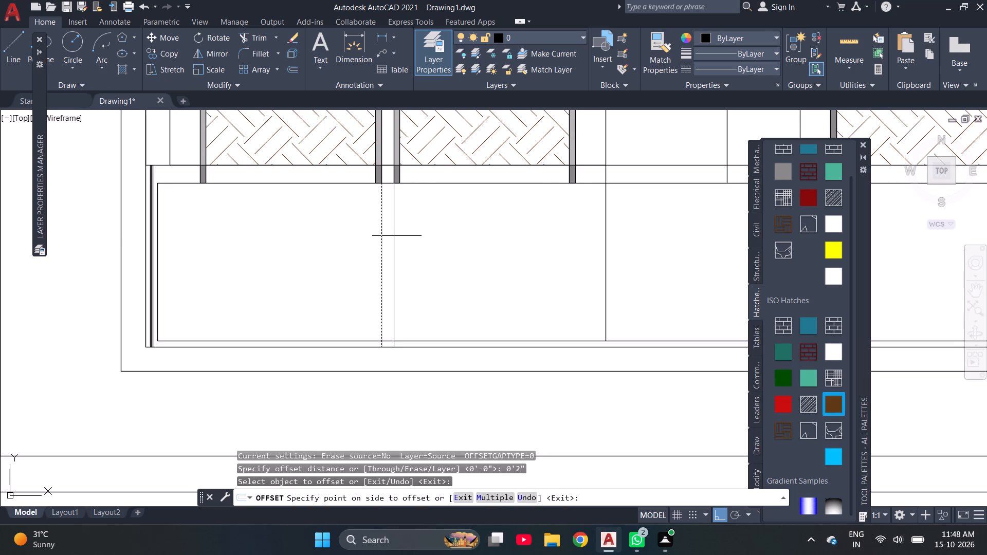
pyautogui.click(397, 236)
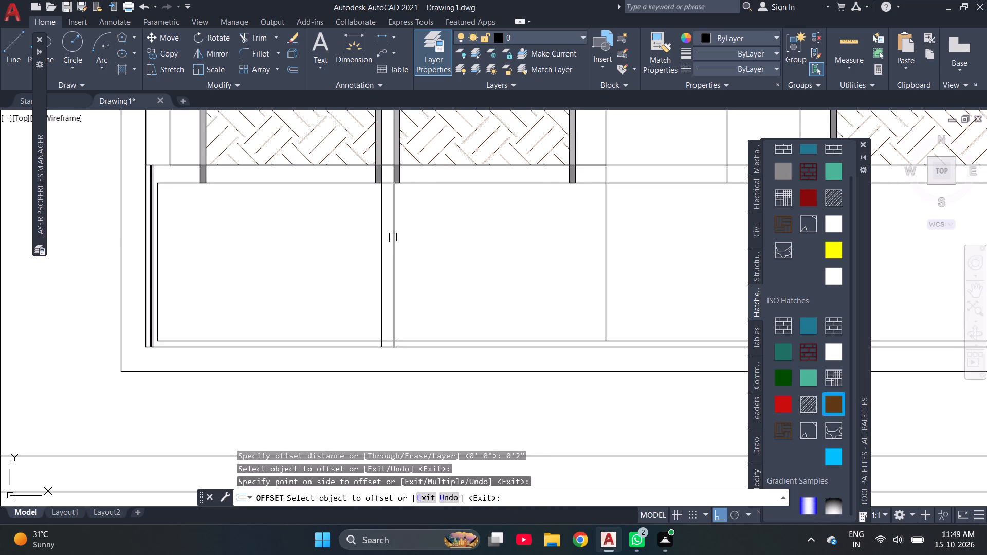
pyautogui.press('Escape')
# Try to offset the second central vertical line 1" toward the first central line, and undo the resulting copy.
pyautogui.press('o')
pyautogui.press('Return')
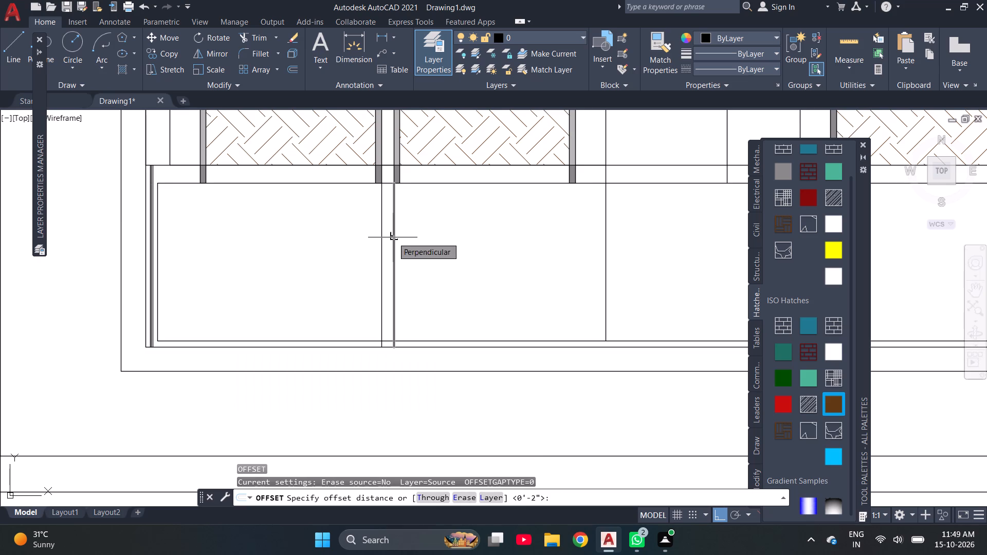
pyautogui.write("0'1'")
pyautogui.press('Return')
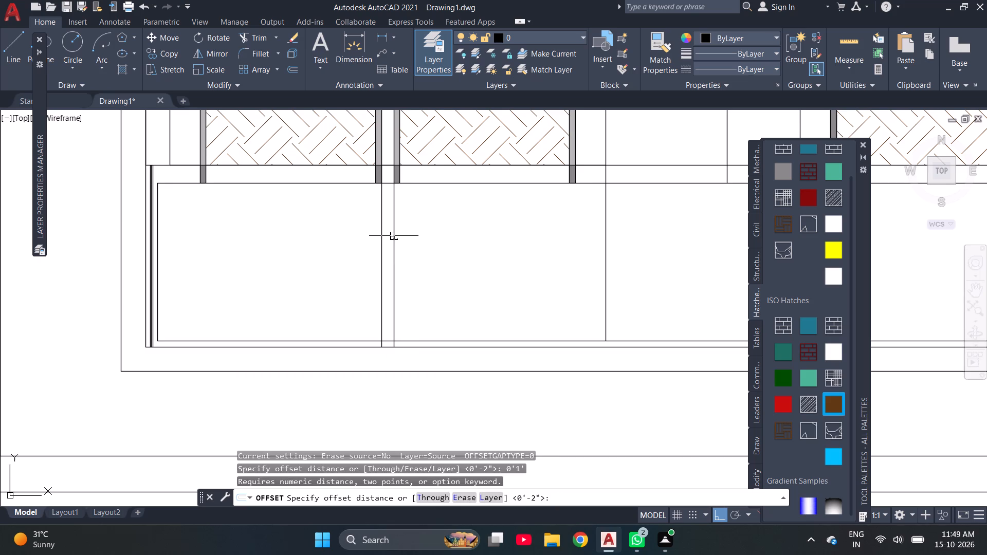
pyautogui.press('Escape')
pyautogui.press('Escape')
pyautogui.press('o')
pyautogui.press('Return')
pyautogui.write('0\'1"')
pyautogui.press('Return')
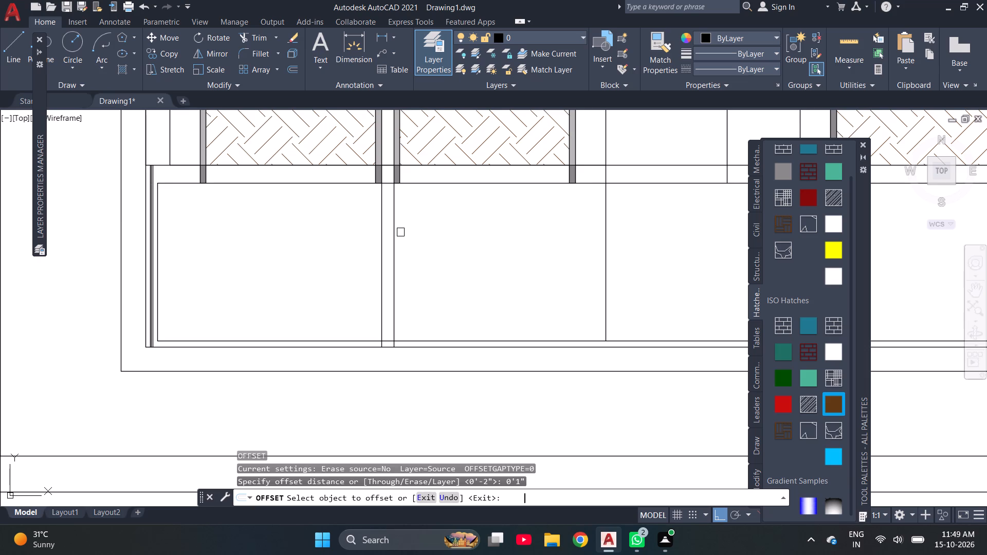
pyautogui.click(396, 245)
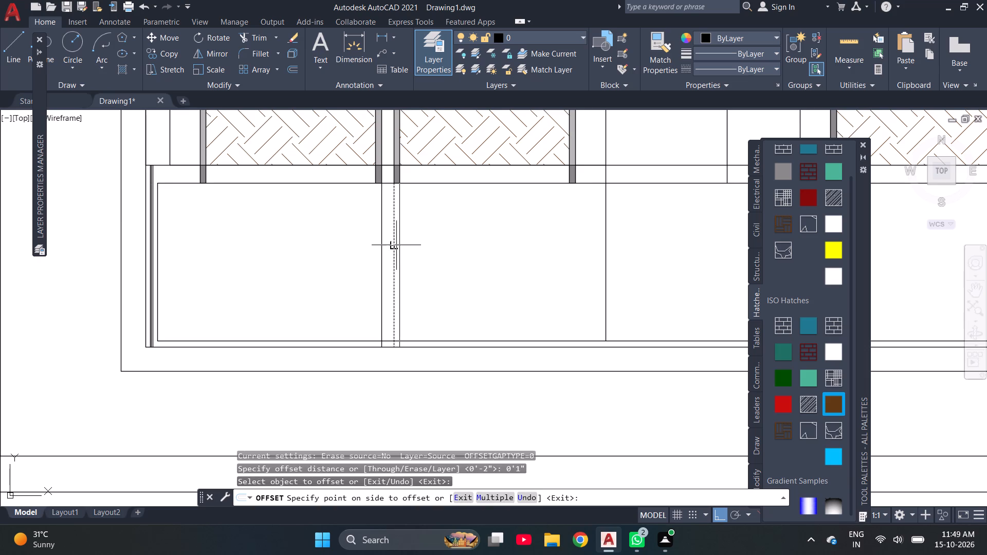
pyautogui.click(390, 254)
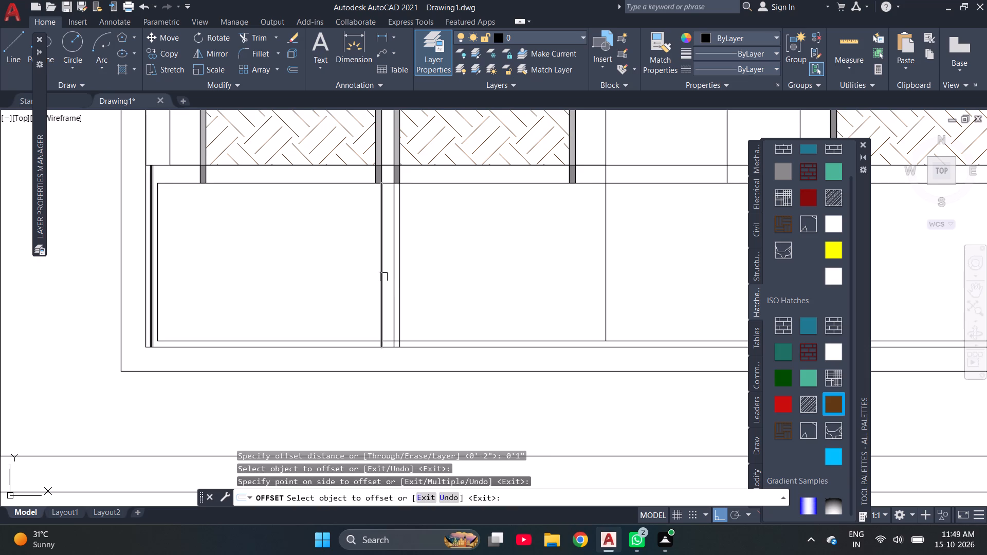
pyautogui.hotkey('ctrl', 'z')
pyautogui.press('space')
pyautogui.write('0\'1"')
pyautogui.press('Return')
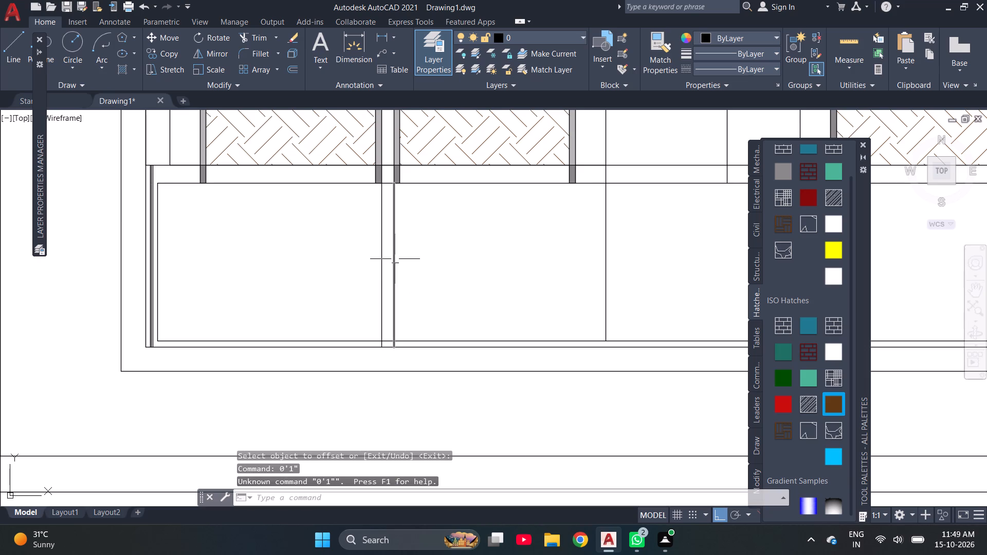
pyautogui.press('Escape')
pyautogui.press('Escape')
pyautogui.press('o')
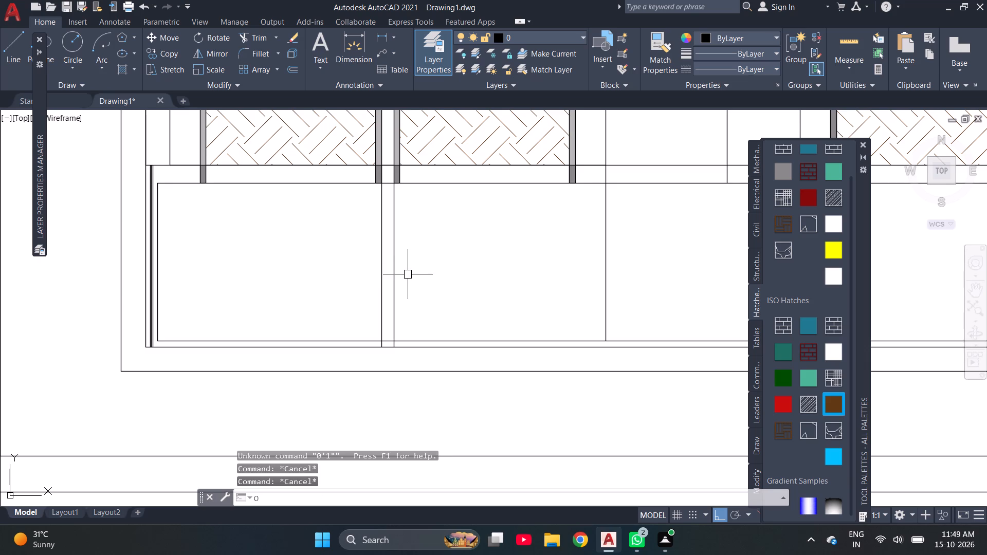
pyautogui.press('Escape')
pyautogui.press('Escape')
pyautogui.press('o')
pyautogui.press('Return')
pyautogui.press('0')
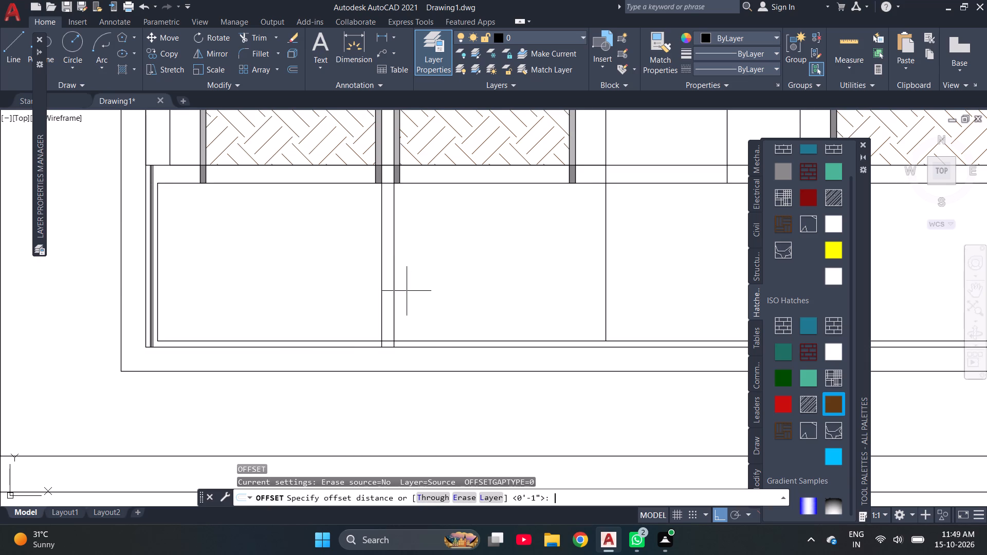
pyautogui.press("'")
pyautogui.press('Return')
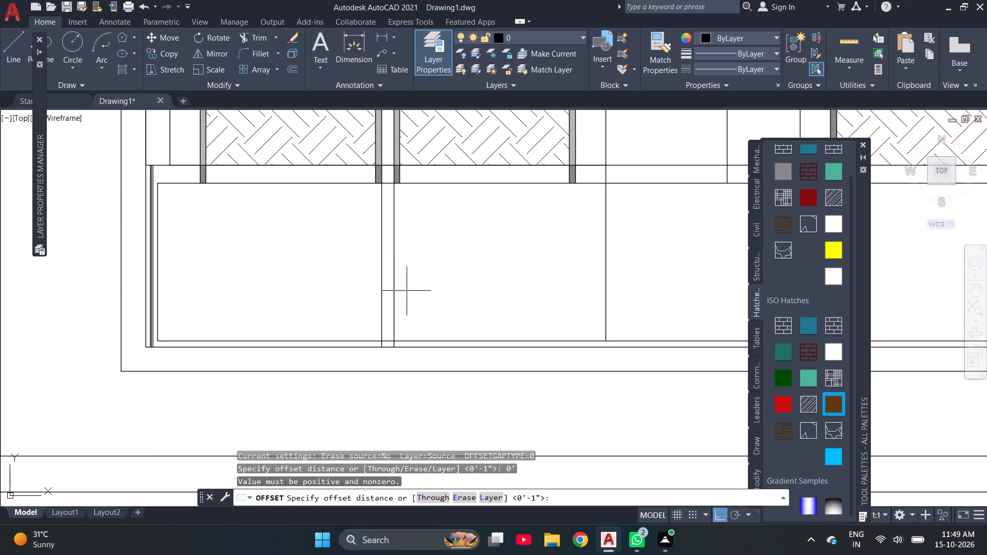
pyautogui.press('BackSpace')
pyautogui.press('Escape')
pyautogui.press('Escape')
# Offset the second central vertical line 1" toward the first one to place a line midway between them.
pyautogui.press('o')
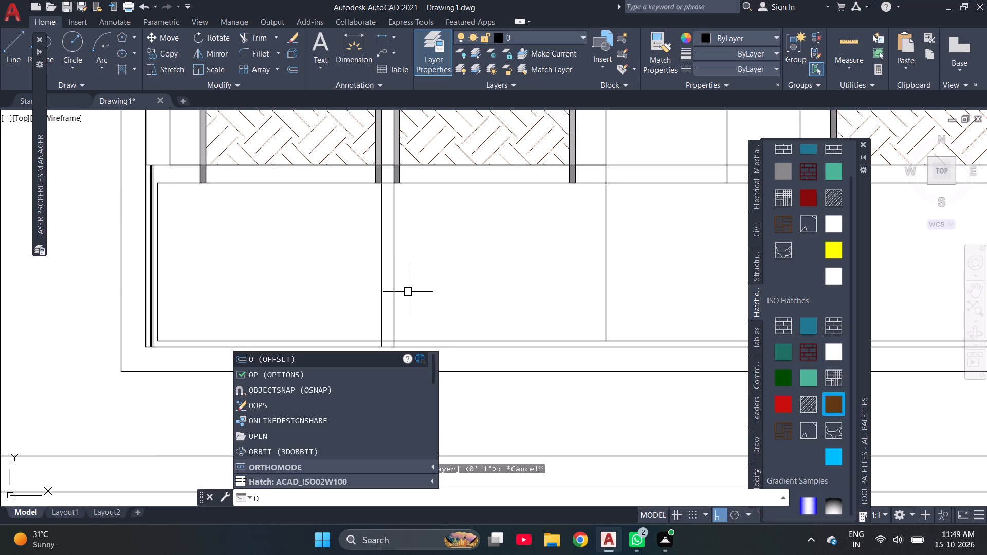
pyautogui.press('Return')
pyautogui.write("0'1")
pyautogui.hotkey('shift', '"')
pyautogui.press('Return')
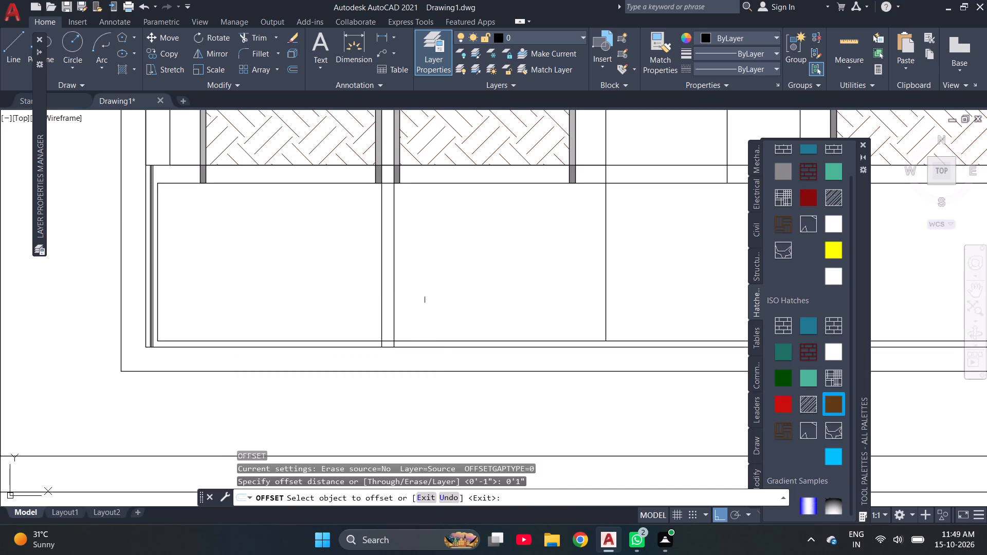
pyautogui.click(396, 240)
pyautogui.click(385, 242)
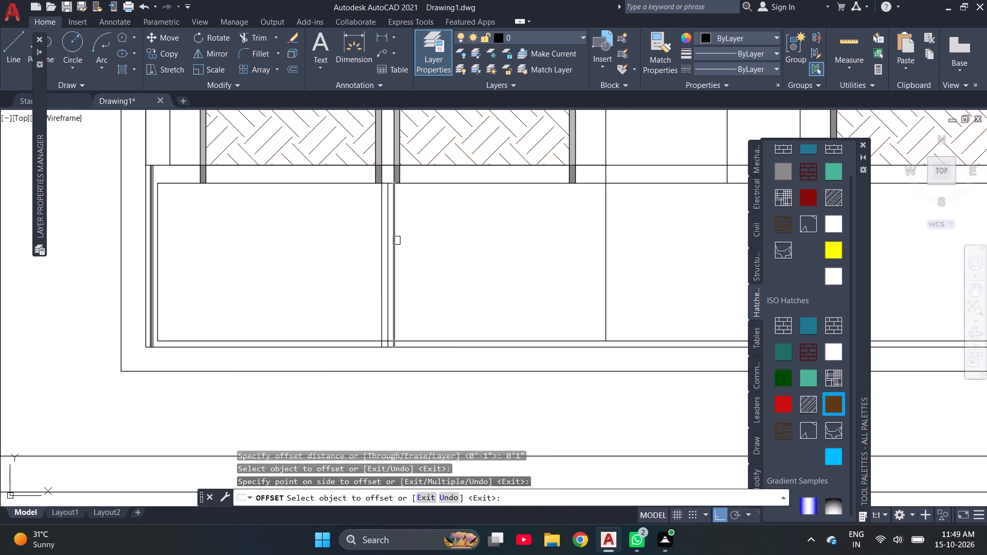
pyautogui.scroll(3, 396, 240)
pyautogui.scroll(-2, 363, 248)
pyautogui.press('Escape')
pyautogui.press('Escape')
pyautogui.press('Escape')
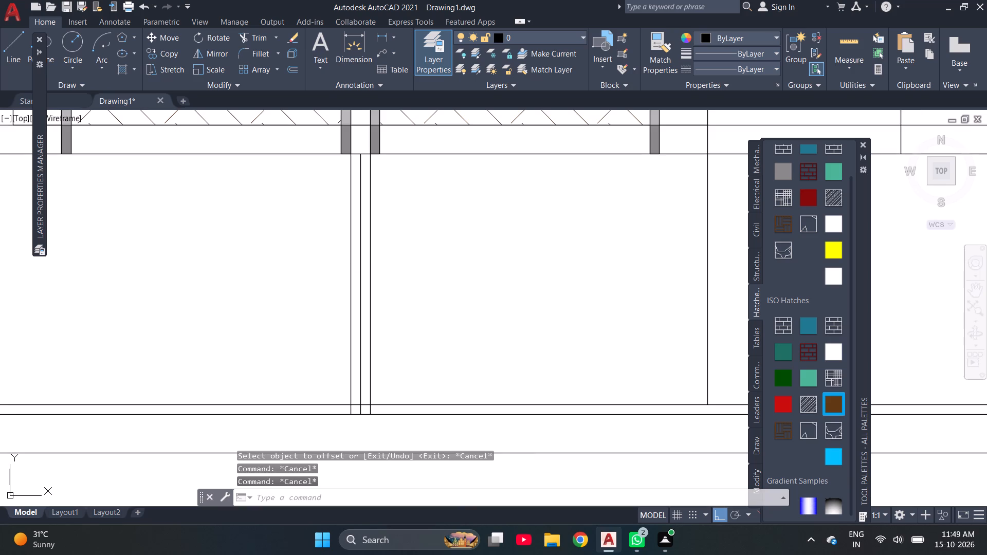
pyautogui.press('Escape')
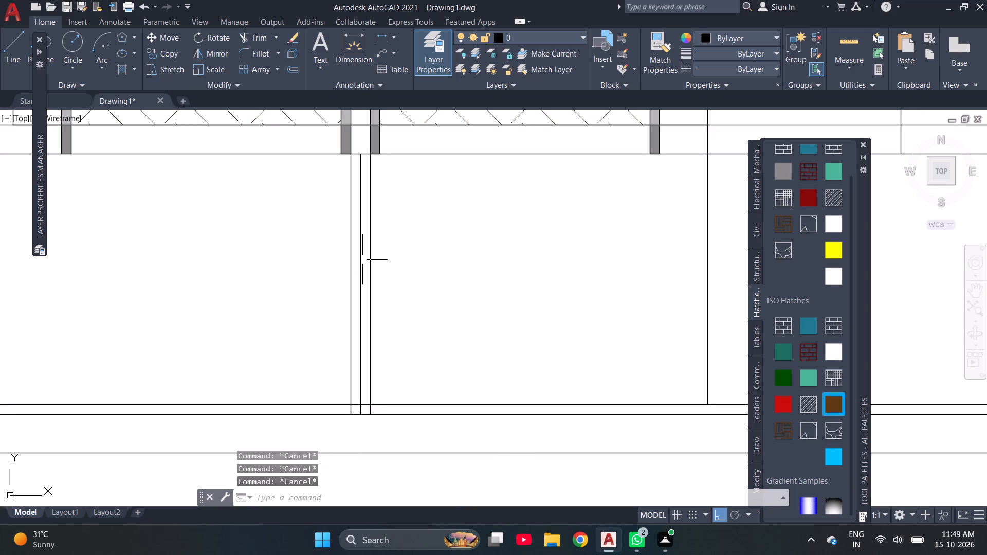
# Offset the midway vertical line 0.2" to each side, between the two central edge lines.
pyautogui.scroll(1, 363, 244)
pyautogui.press('Escape')
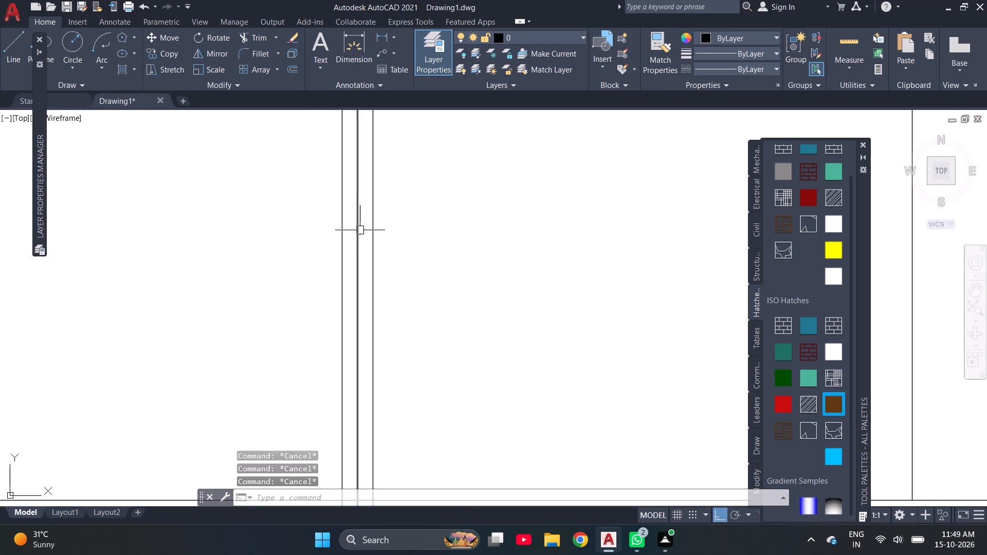
pyautogui.press('o')
pyautogui.press('space')
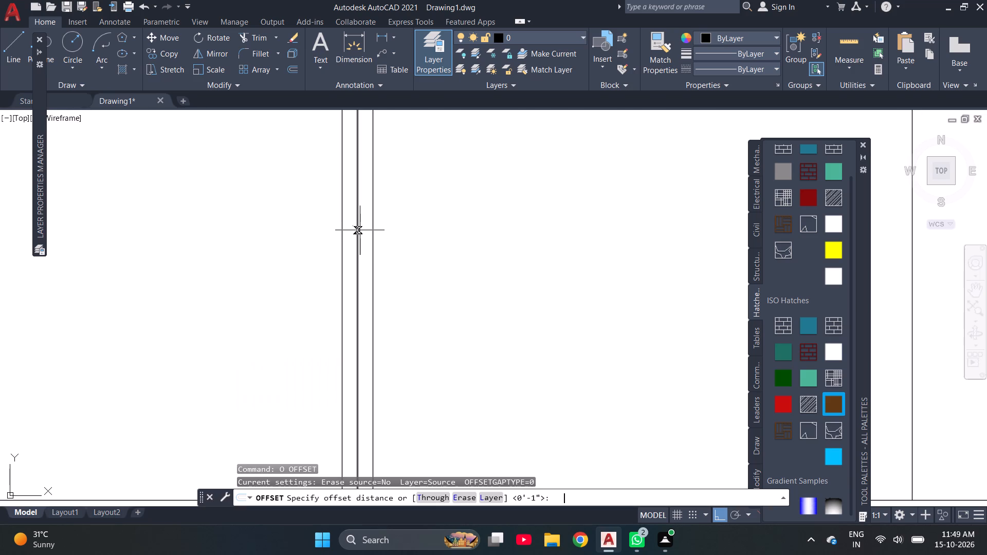
pyautogui.write("0'")
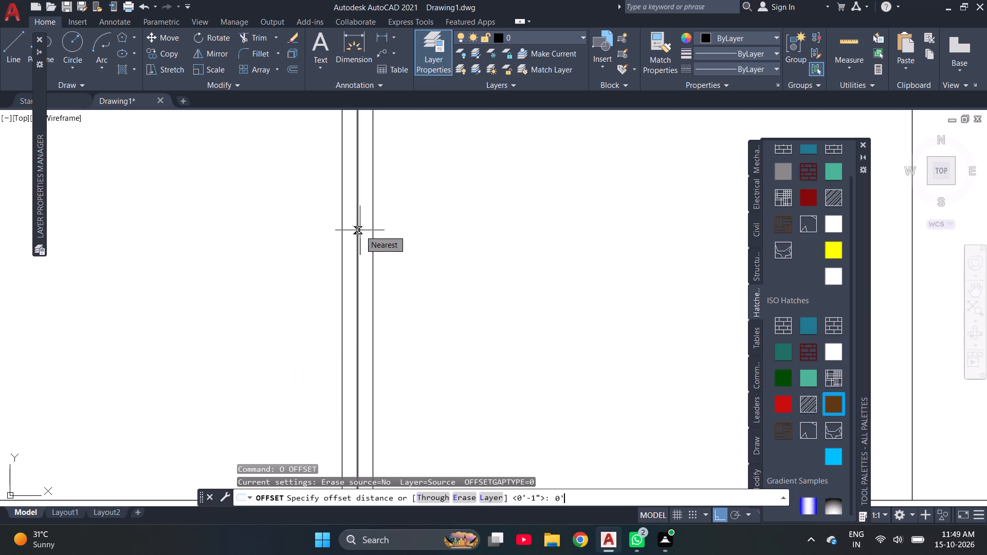
pyautogui.press('1')
pyautogui.write('.5')
pyautogui.press('BackSpace')
pyautogui.press('BackSpace')
pyautogui.press('BackSpace')
pyautogui.press('.')
pyautogui.press('2')
pyautogui.hotkey('shift', '"')
pyautogui.press('Return')
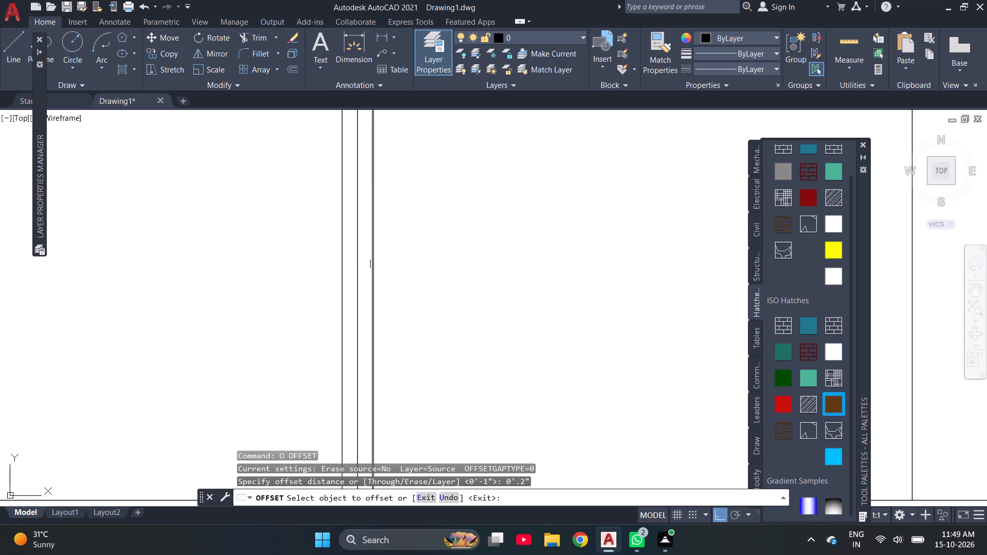
pyautogui.click(357, 263)
pyautogui.click(348, 269)
pyautogui.scroll(4, 359, 271)
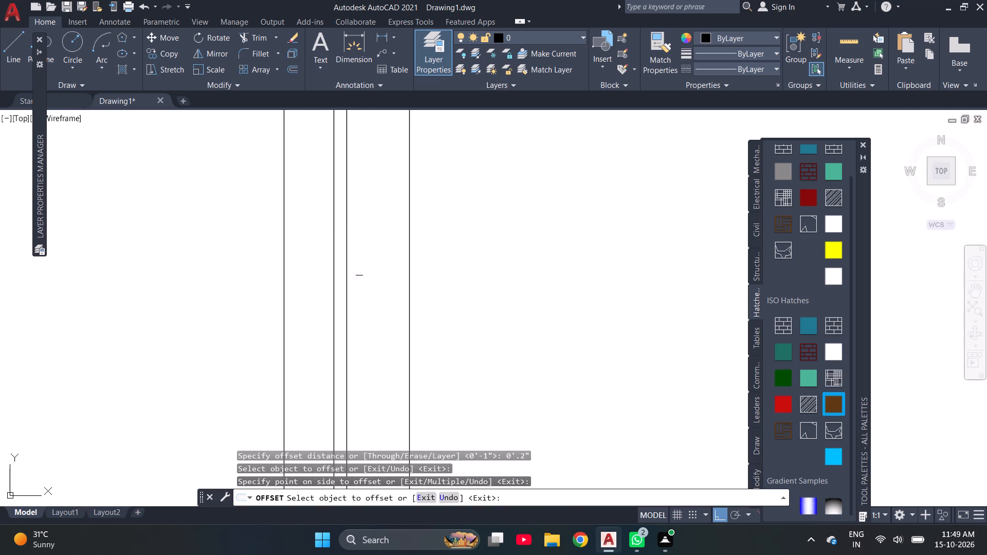
pyautogui.click(346, 289)
pyautogui.click(373, 286)
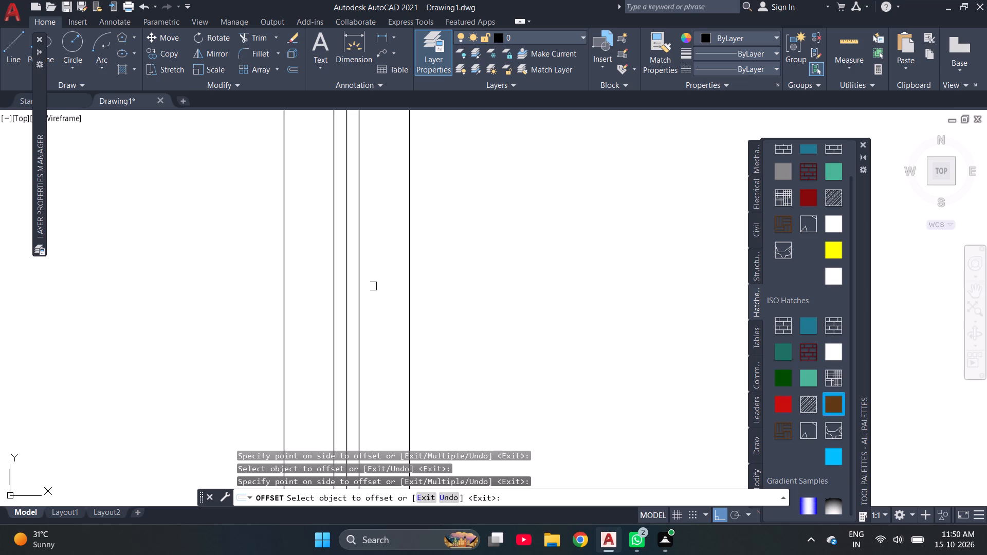
# Remove the original midway line between the two 0.2" offset copies using Trim.
pyautogui.press('Escape')
pyautogui.write('TR')
pyautogui.press('space')
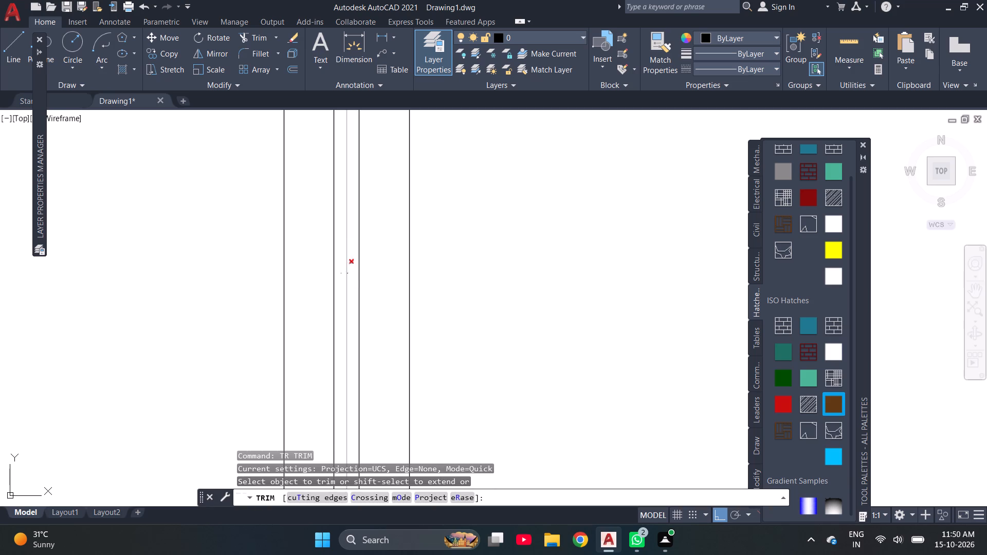
pyautogui.click(343, 294)
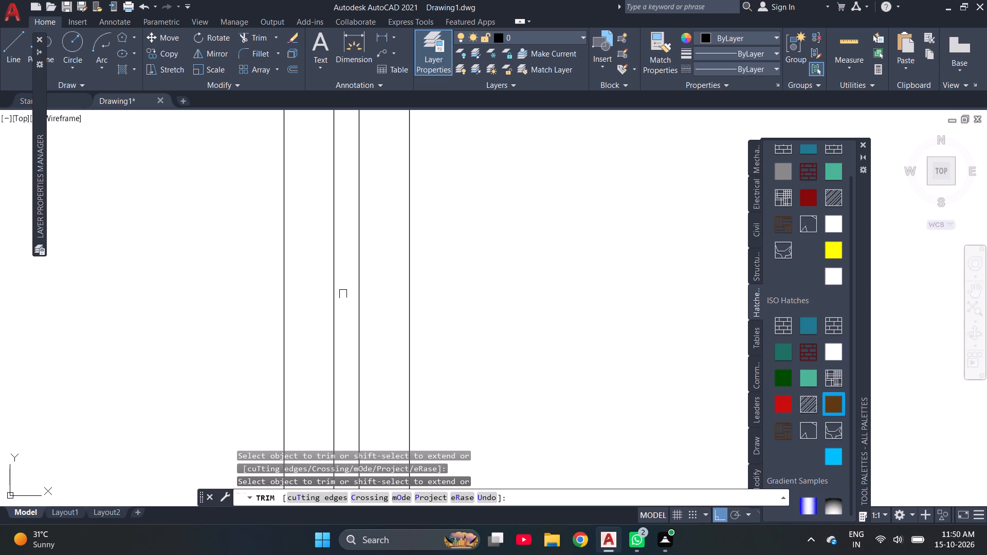
pyautogui.scroll(-2, 376, 303)
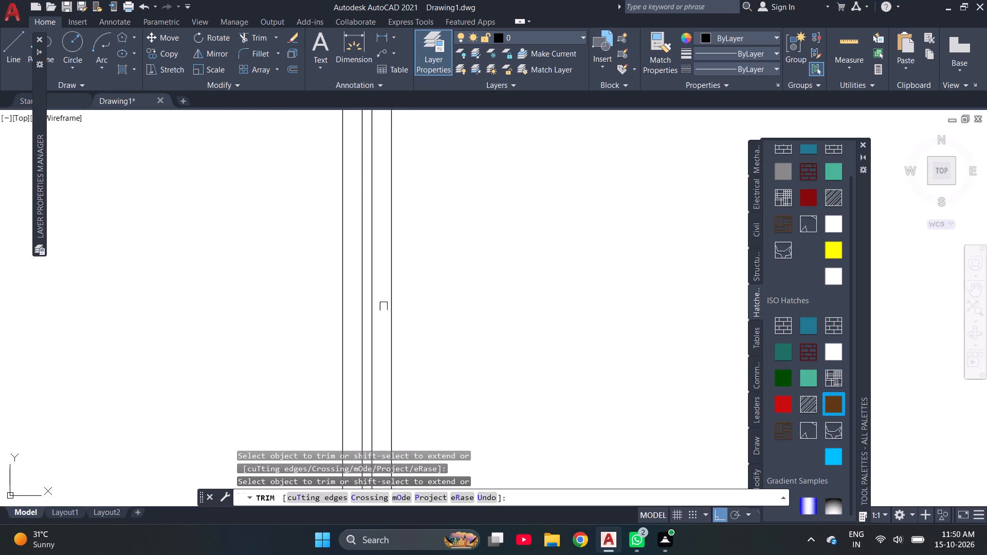
pyautogui.scroll(-2, 400, 309)
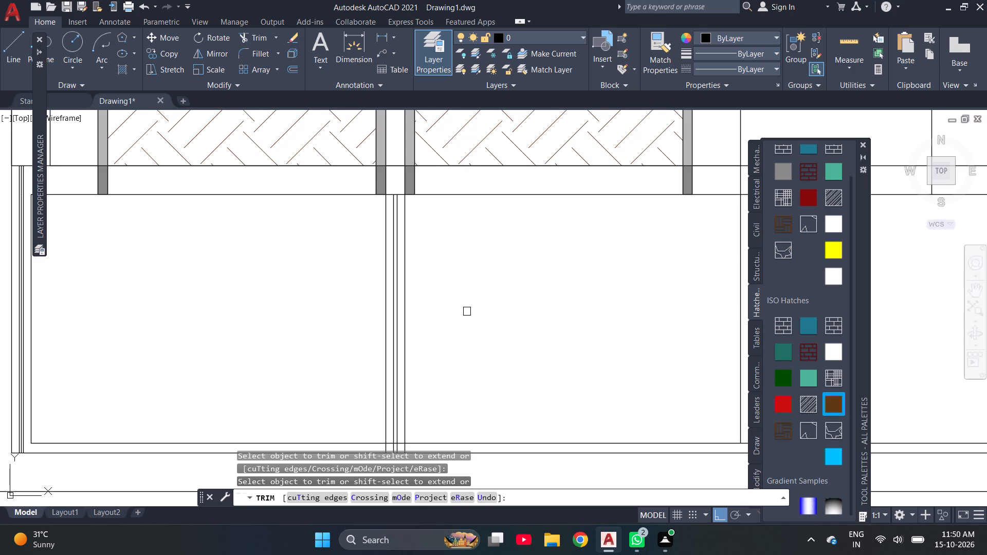
pyautogui.scroll(-1, 451, 269)
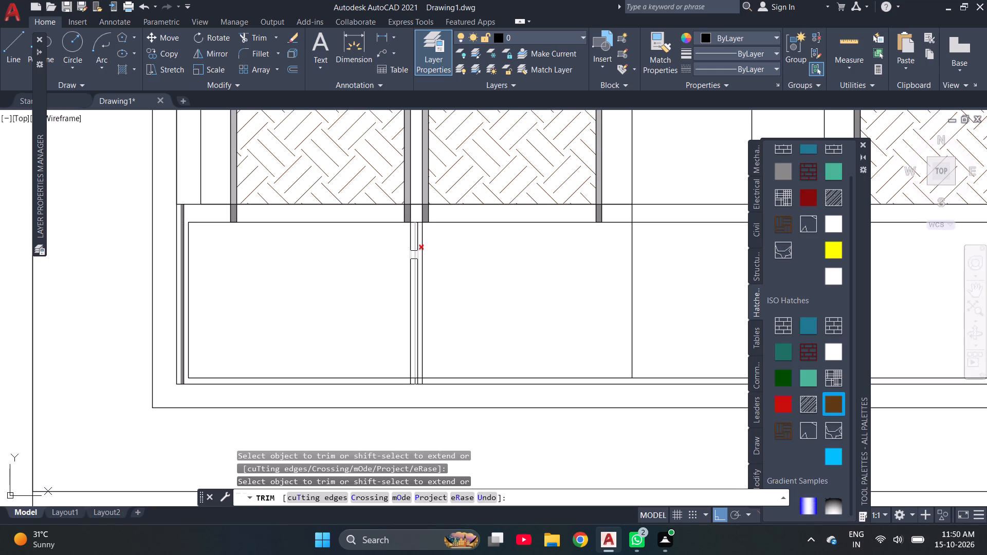
pyautogui.scroll(3, 409, 227)
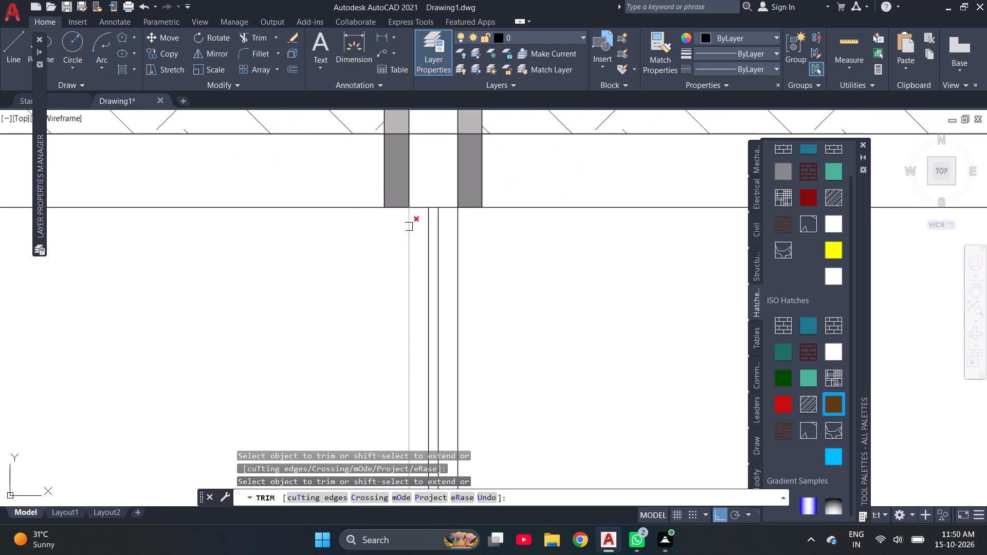
pyautogui.scroll(-2, 372, 243)
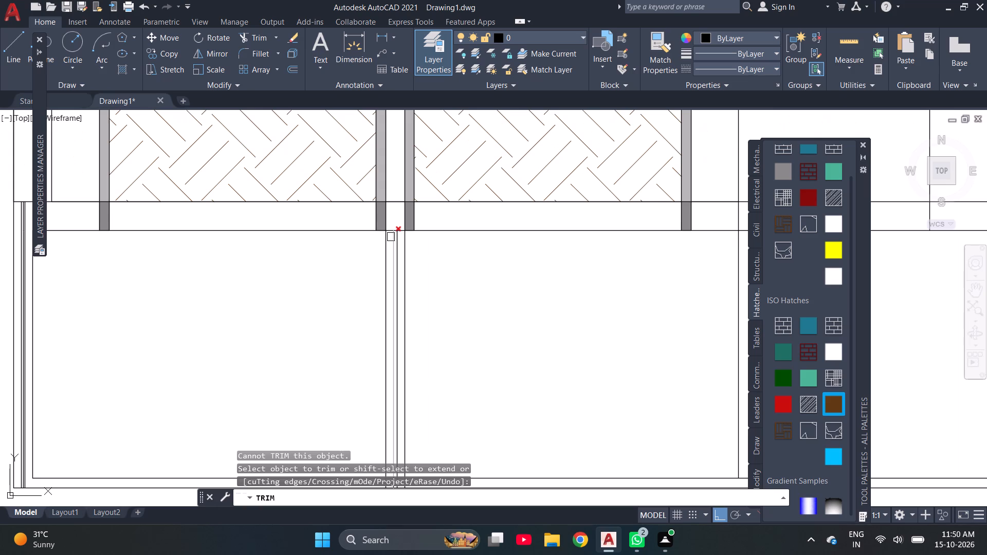
pyautogui.press('Escape')
# Extend the two closely spaced central vertical lines up to the horizontal line above the inner border.
pyautogui.write('EX')
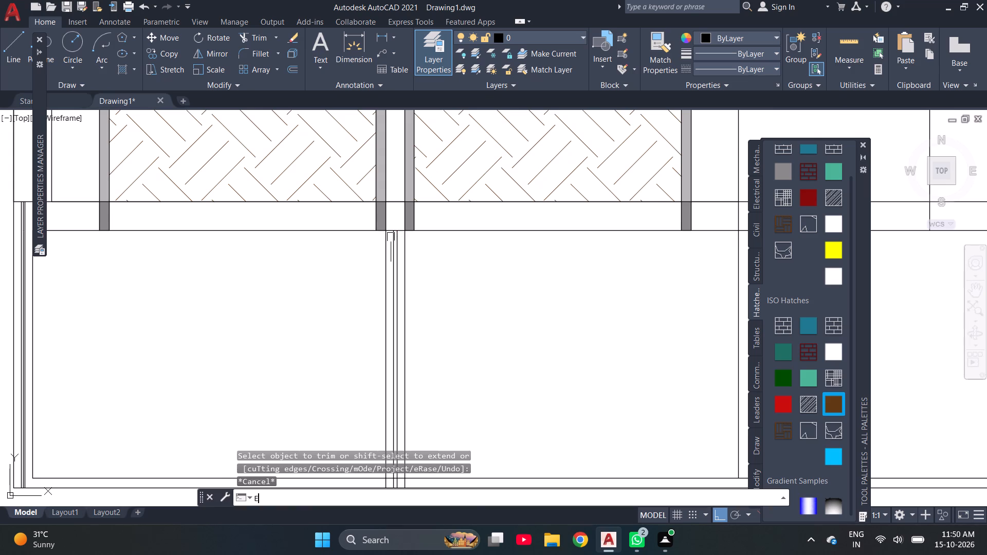
pyautogui.press('Return')
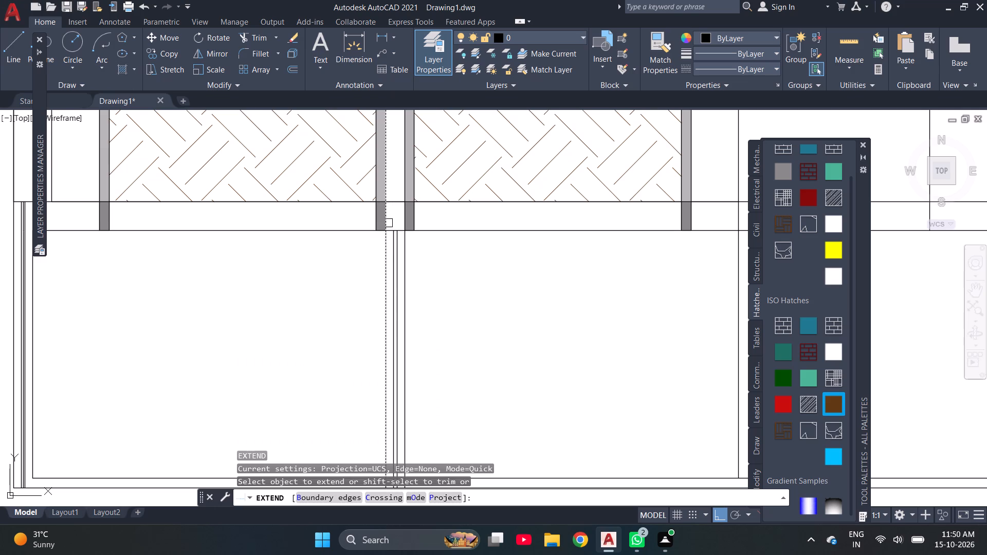
pyautogui.scroll(1, 392, 300)
pyautogui.click(392, 300)
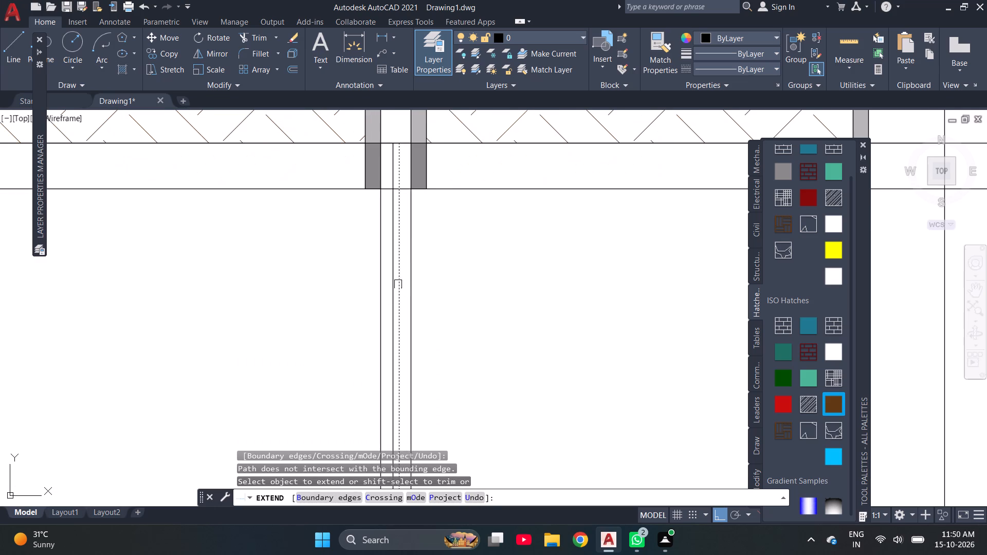
pyautogui.click(398, 284)
pyautogui.scroll(-1, 338, 236)
pyautogui.scroll(-1, 382, 272)
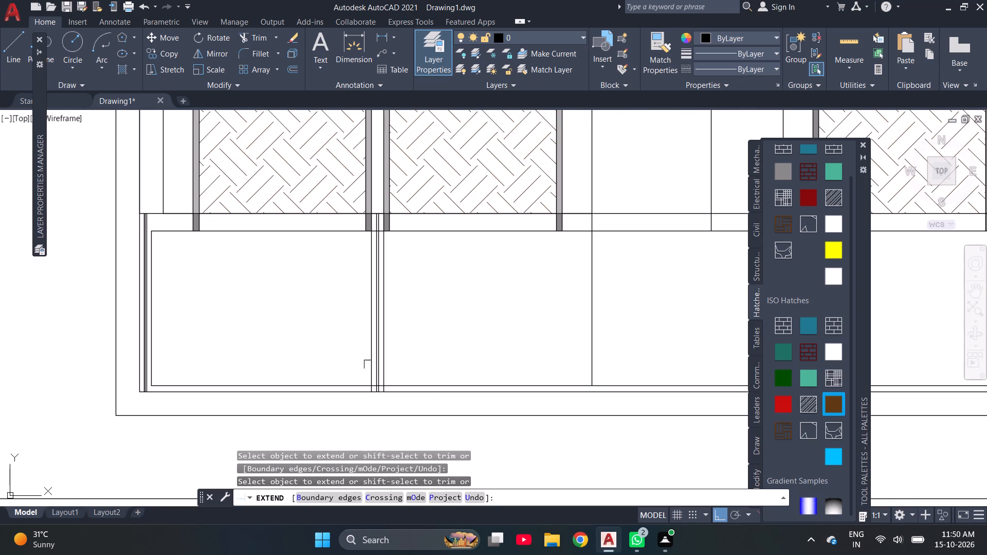
# Offset the first central edge line 0.2" outward twice, away from the middle pair of vertical lines.
pyautogui.scroll(3, 372, 384)
pyautogui.scroll(-2, 354, 389)
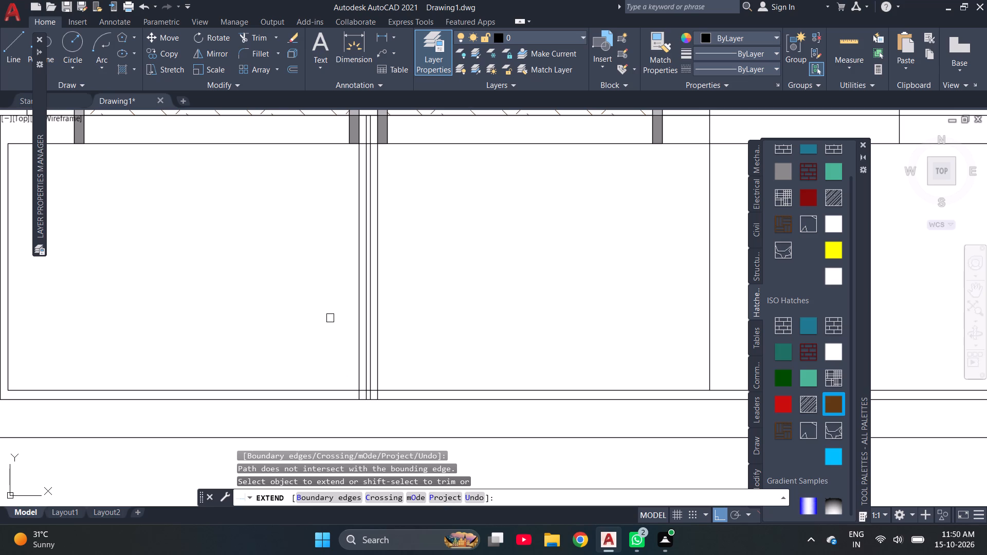
pyautogui.press('Escape')
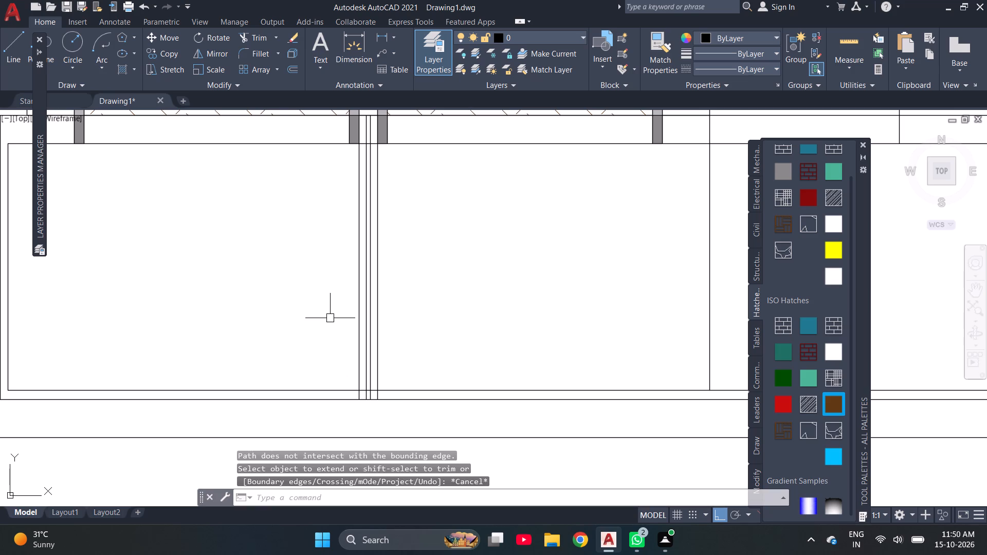
pyautogui.press('o')
pyautogui.press('Return')
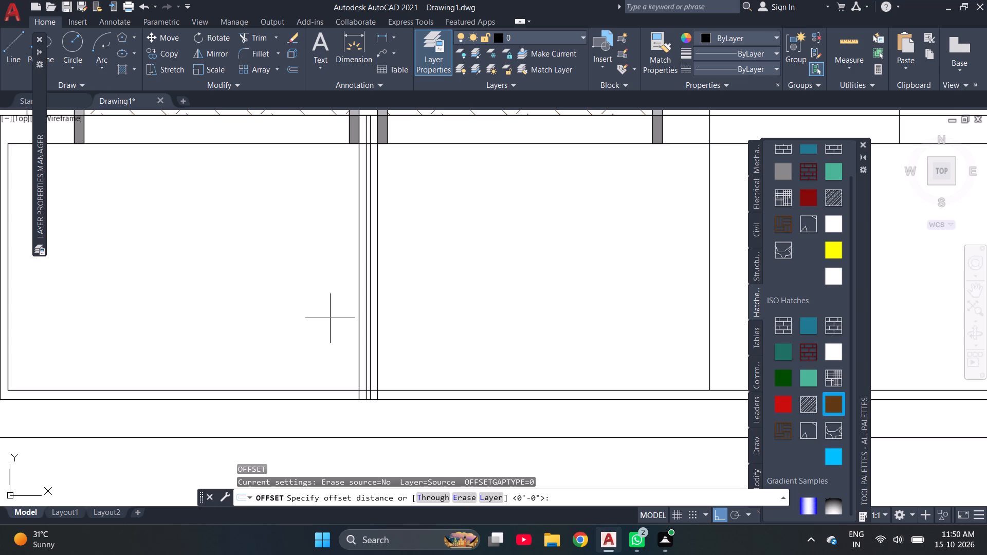
pyautogui.write("0'.")
pyautogui.press('2')
pyautogui.hotkey('shift', '"')
pyautogui.press('Return')
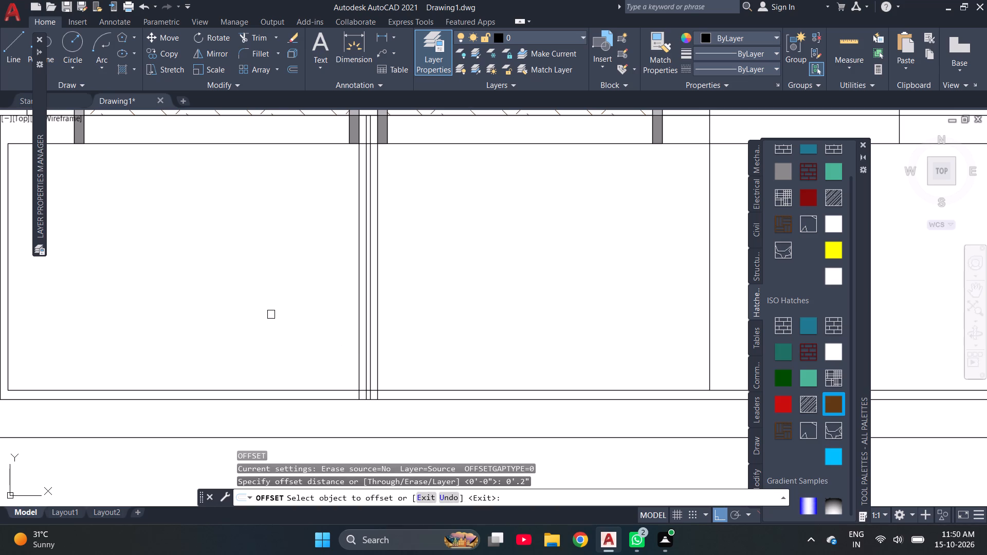
pyautogui.click(355, 262)
pyautogui.click(332, 273)
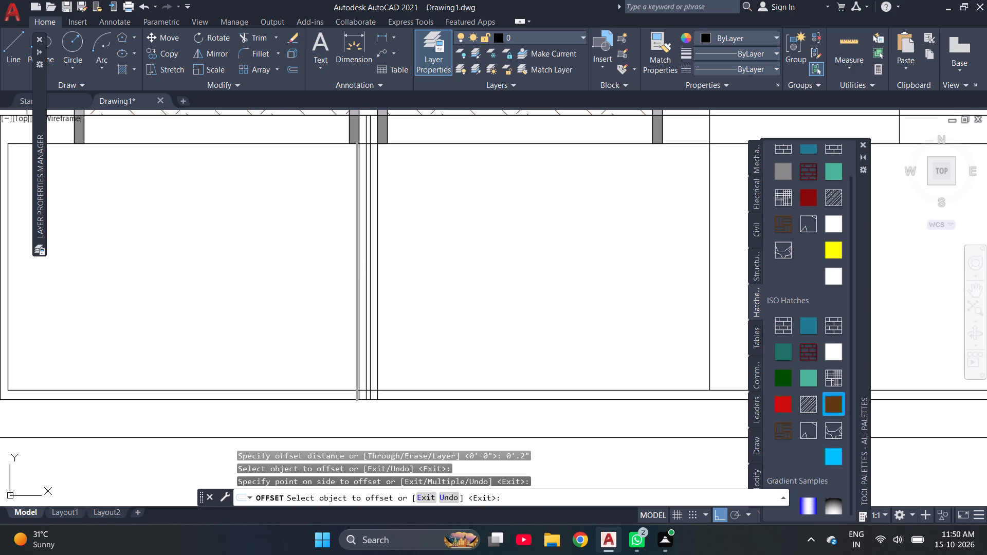
pyautogui.scroll(3, 352, 271)
pyautogui.click(367, 292)
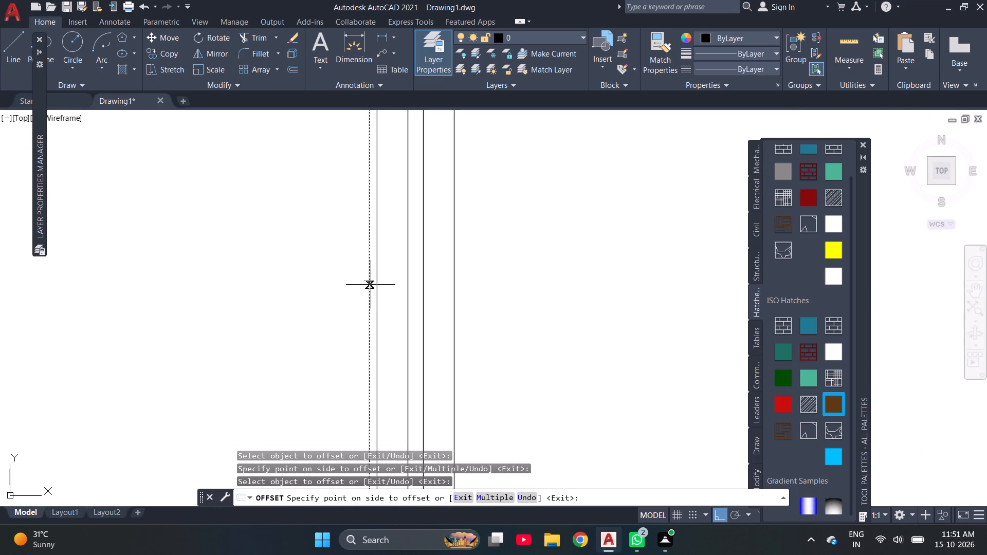
pyautogui.click(348, 288)
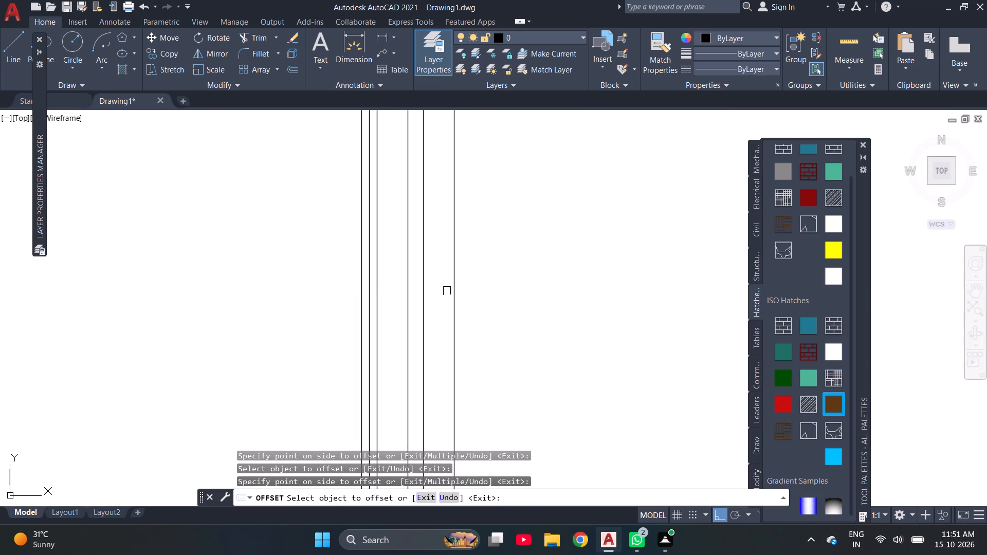
# Offset the second central edge line 0.2" outward twice, on the opposite side of the middle pair.
pyautogui.click(452, 290)
pyautogui.click(474, 289)
pyautogui.click(465, 299)
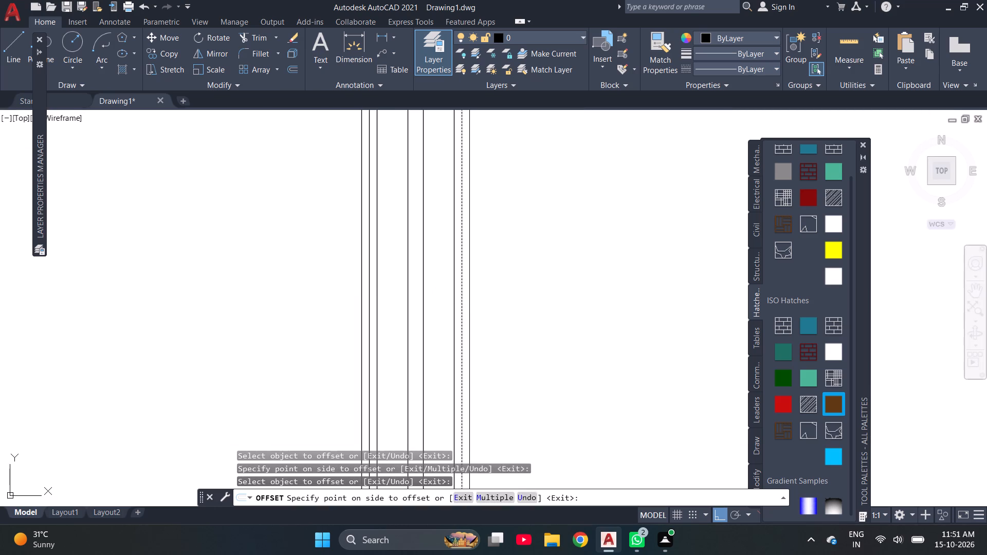
pyautogui.click(481, 299)
pyautogui.scroll(-3, 361, 308)
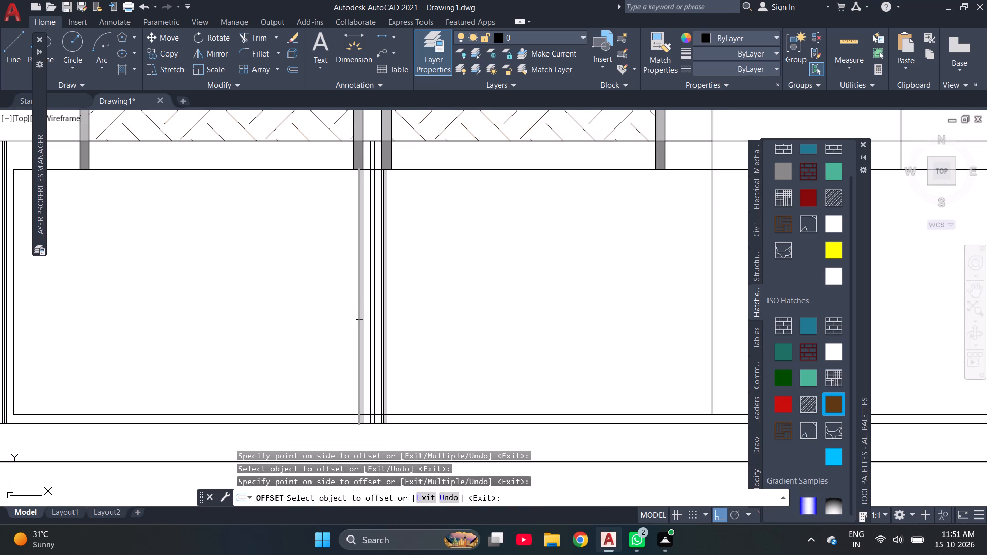
pyautogui.press('Escape')
pyautogui.press('Escape')
# Trim the lower ends of the six outer vertical lines below the inner border's bottom line, excluding the middle pair.
pyautogui.write('TR')
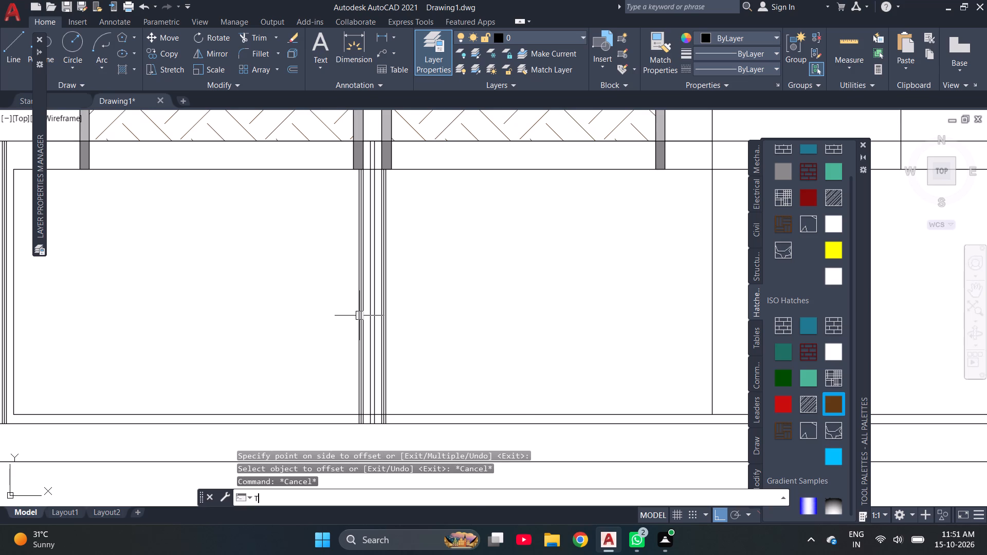
pyautogui.press('Return')
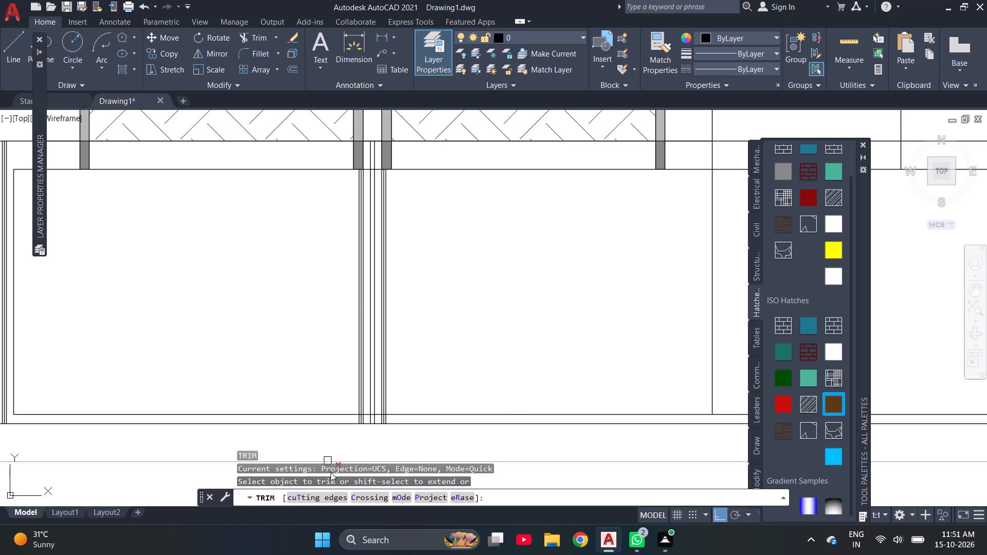
pyautogui.scroll(3, 336, 472)
pyautogui.scroll(5, 359, 424)
pyautogui.moveTo(391, 395); pyautogui.dragTo(326, 406)
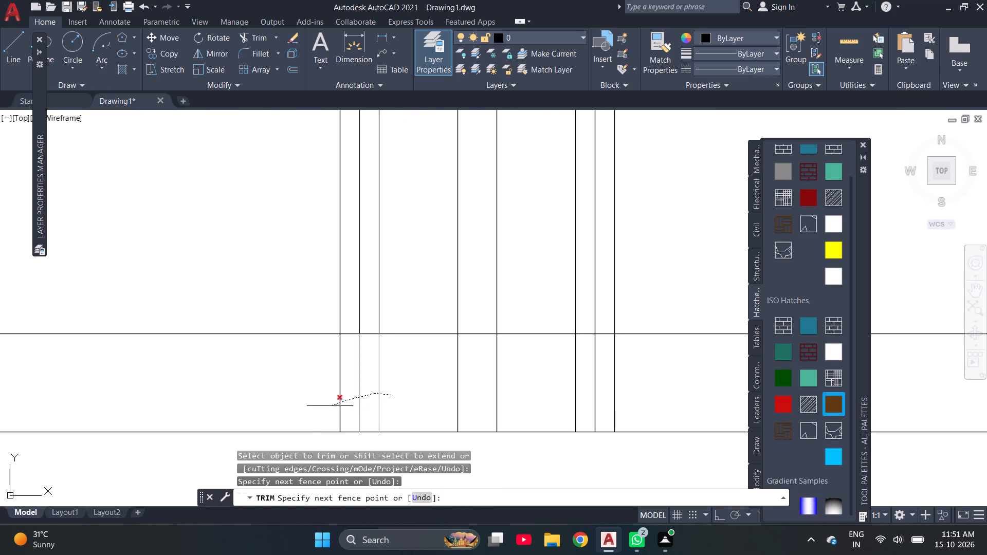
pyautogui.moveTo(326, 406); pyautogui.dragTo(310, 407)
pyautogui.moveTo(662, 390); pyautogui.dragTo(560, 376)
pyautogui.scroll(-5, 582, 393)
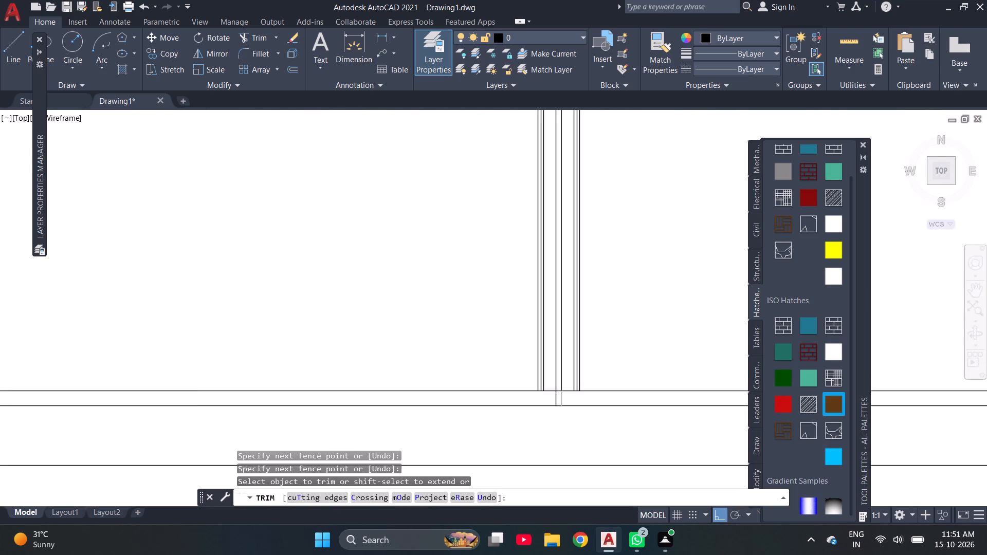
pyautogui.scroll(-3, 321, 274)
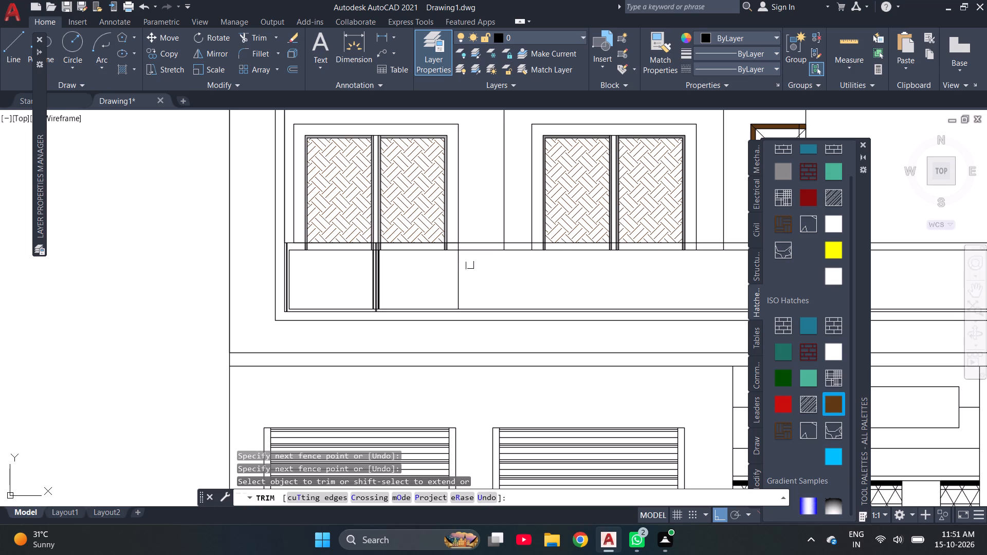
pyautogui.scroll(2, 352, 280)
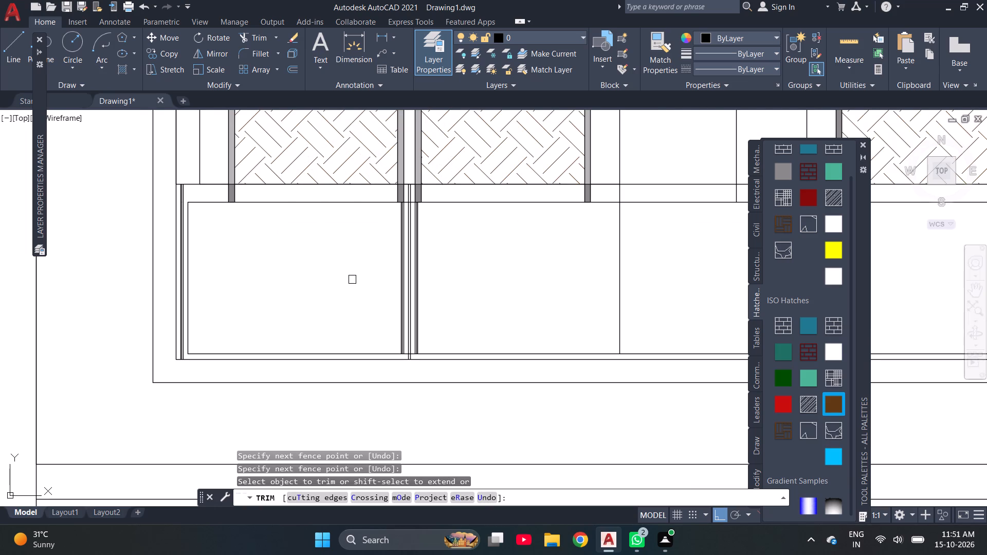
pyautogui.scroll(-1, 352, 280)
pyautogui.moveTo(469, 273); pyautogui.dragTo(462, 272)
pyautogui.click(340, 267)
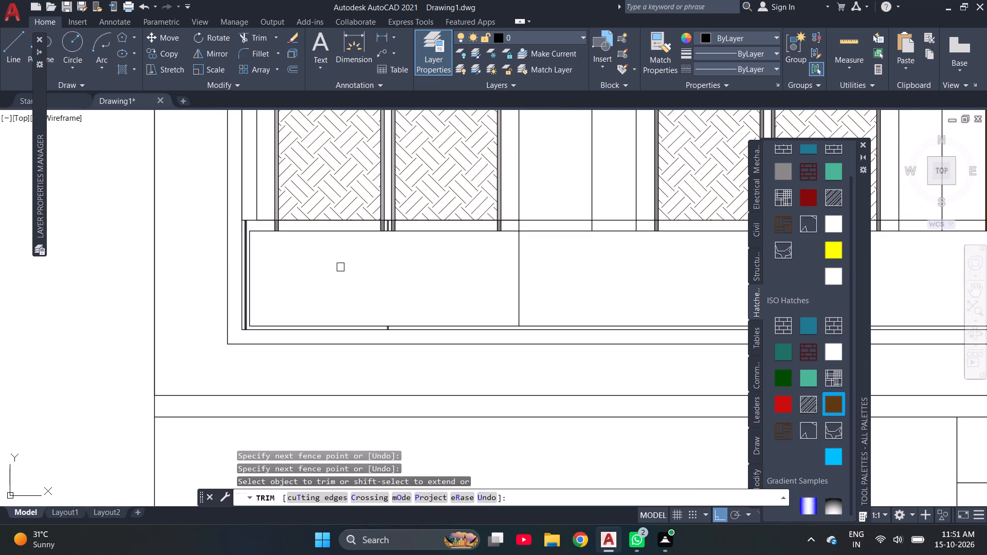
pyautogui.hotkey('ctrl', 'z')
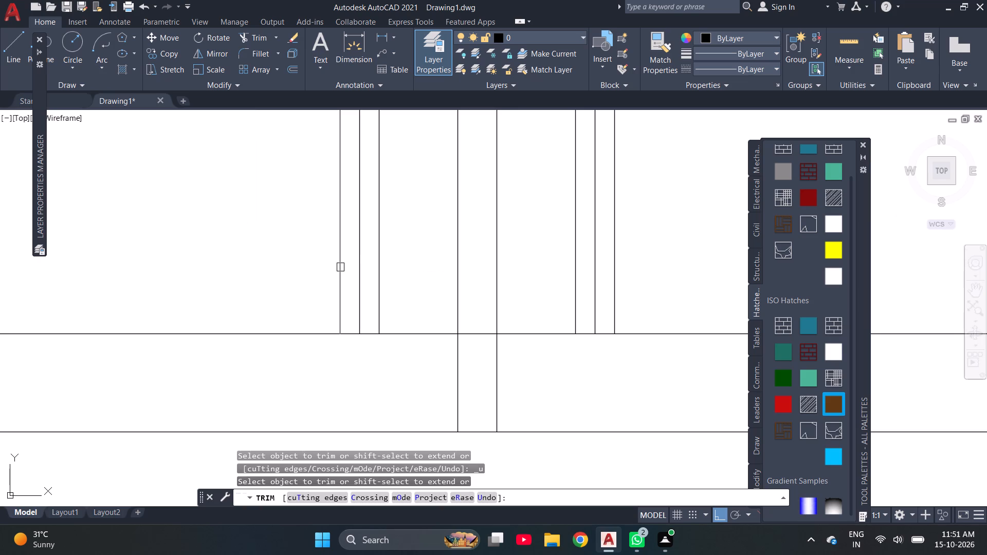
# Copy the central group of eight vertical lines about 3'-1" to the right, beside the balcony panel's existing vertical division line.
pyautogui.scroll(-4, 339, 269)
pyautogui.scroll(-1, 386, 280)
pyautogui.scroll(-1, 448, 340)
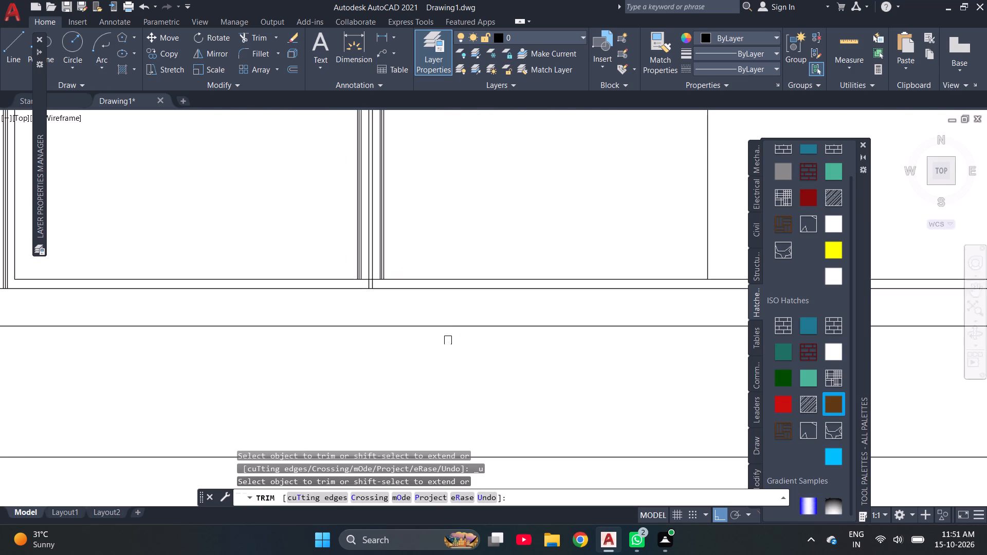
pyautogui.scroll(2, 393, 146)
pyautogui.scroll(-1, 391, 165)
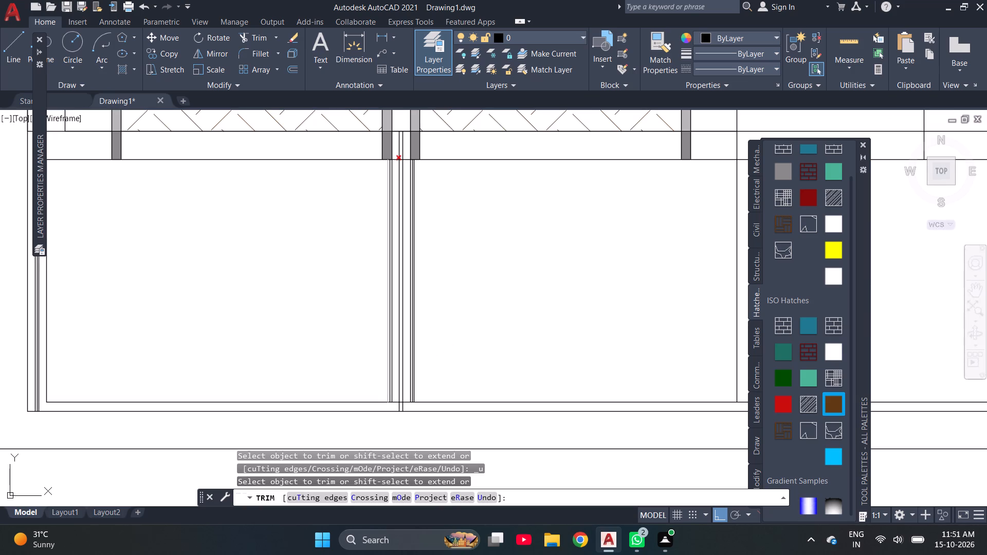
pyautogui.press('Escape')
pyautogui.press('Escape')
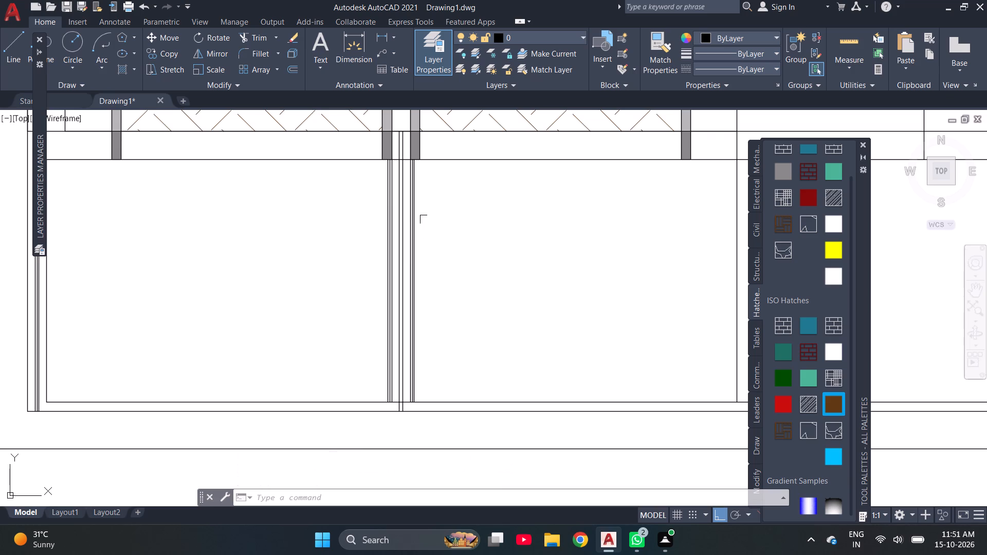
pyautogui.click(515, 237)
pyautogui.click(350, 248)
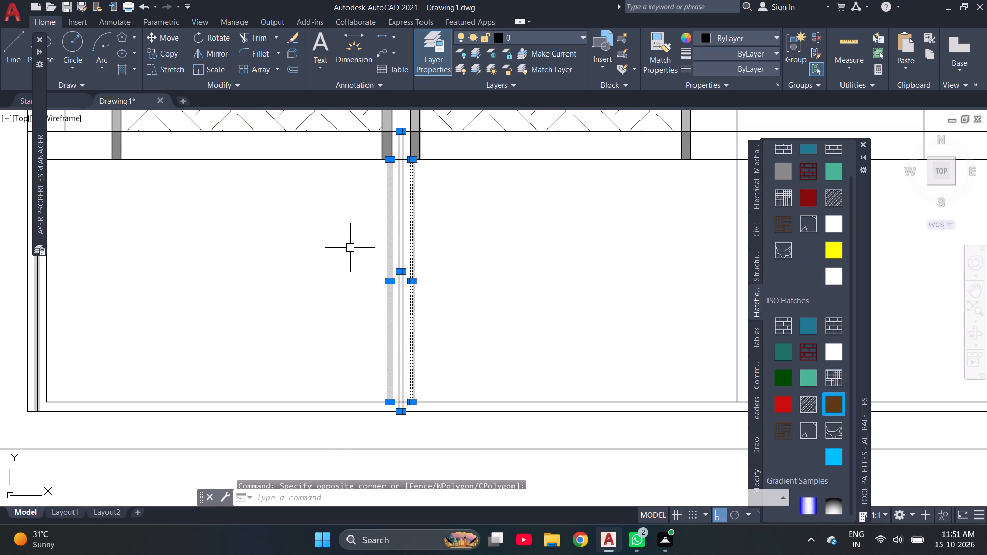
pyautogui.write('CO')
pyautogui.press('Return')
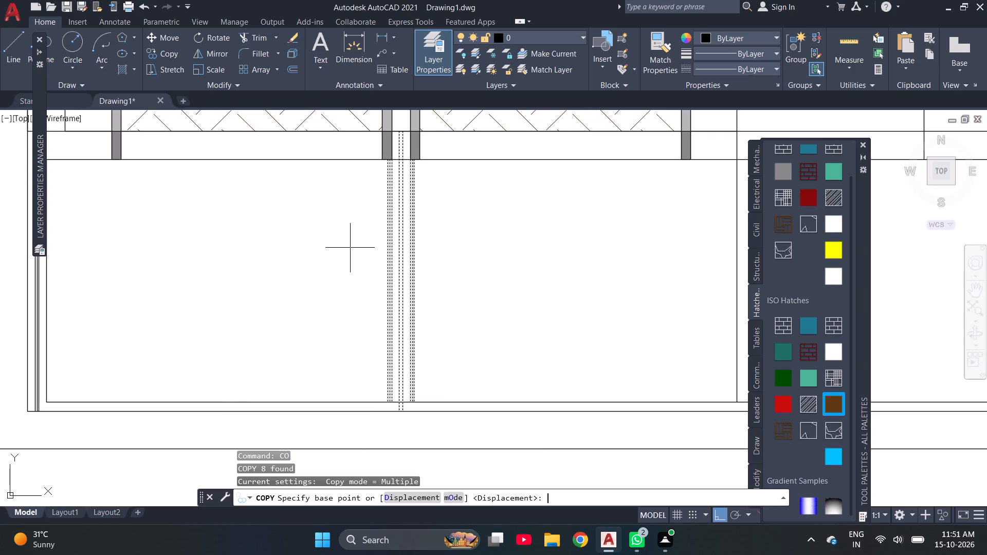
pyautogui.scroll(-1, 364, 264)
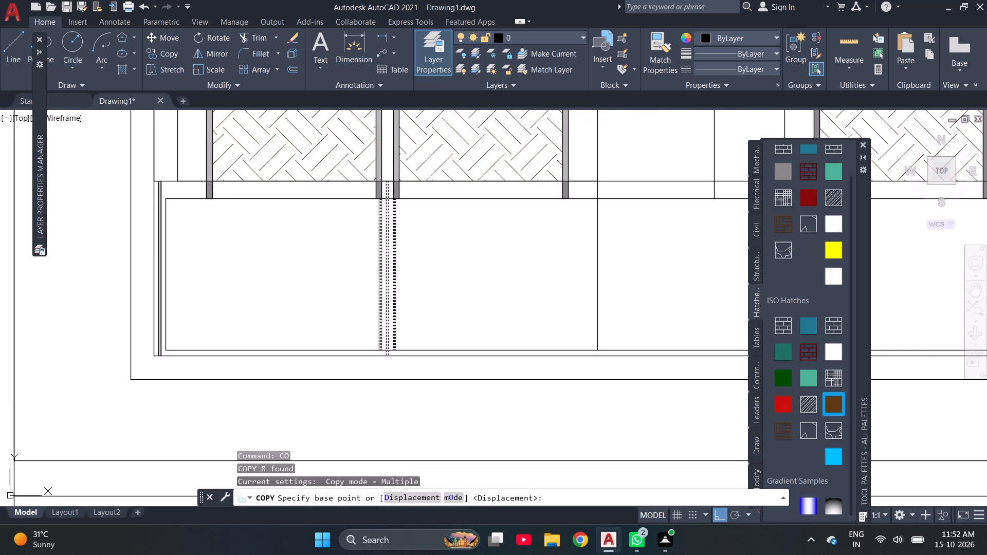
pyautogui.click(387, 273)
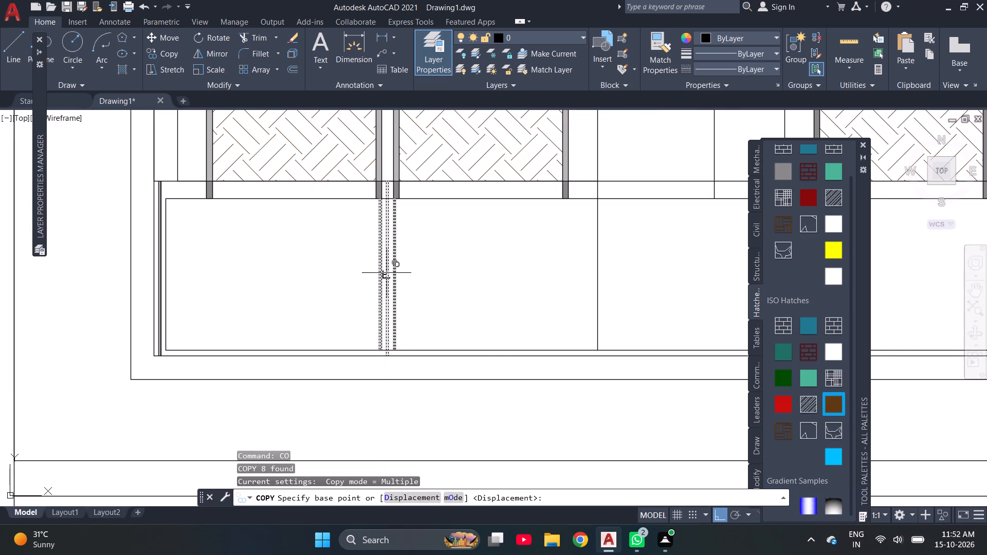
pyautogui.scroll(2, 618, 276)
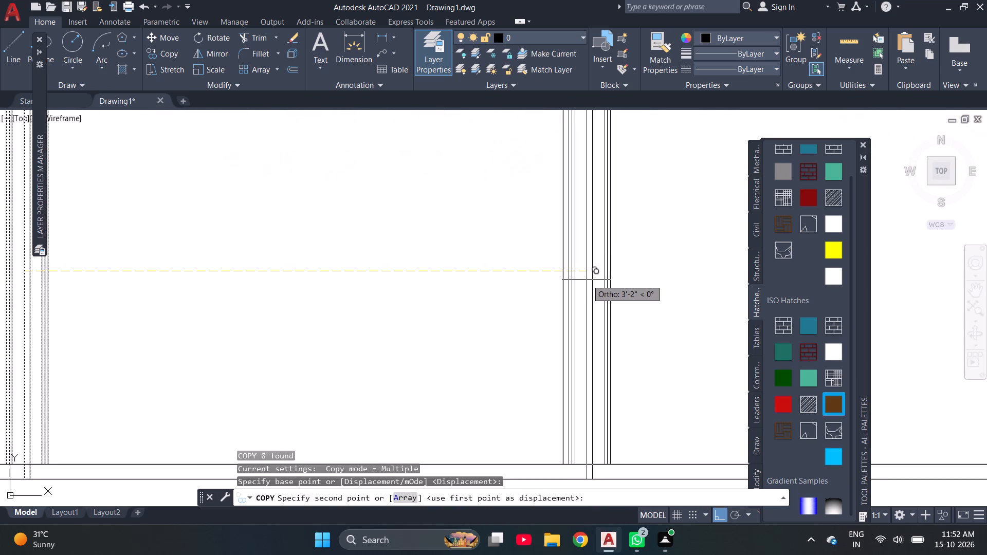
pyautogui.scroll(3, 583, 281)
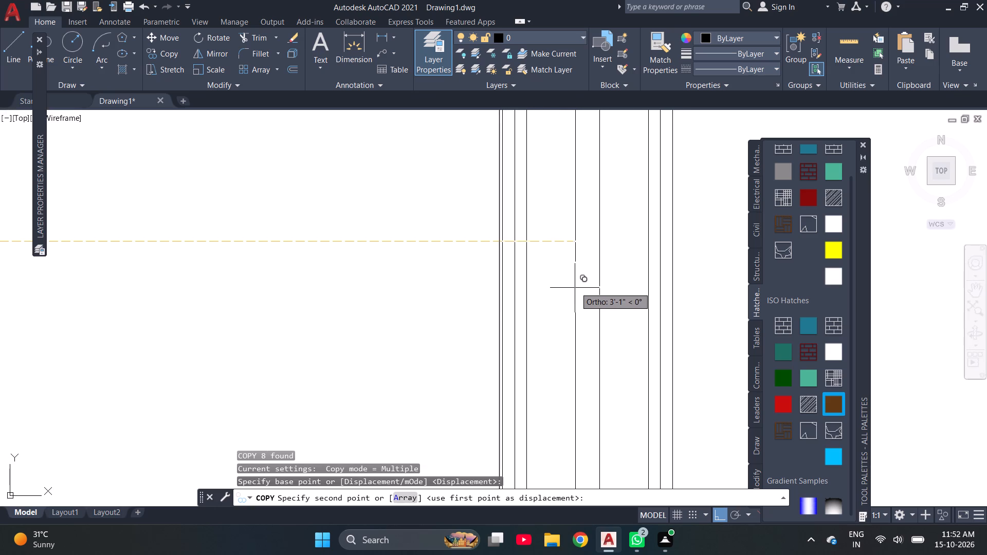
pyautogui.scroll(4, 572, 292)
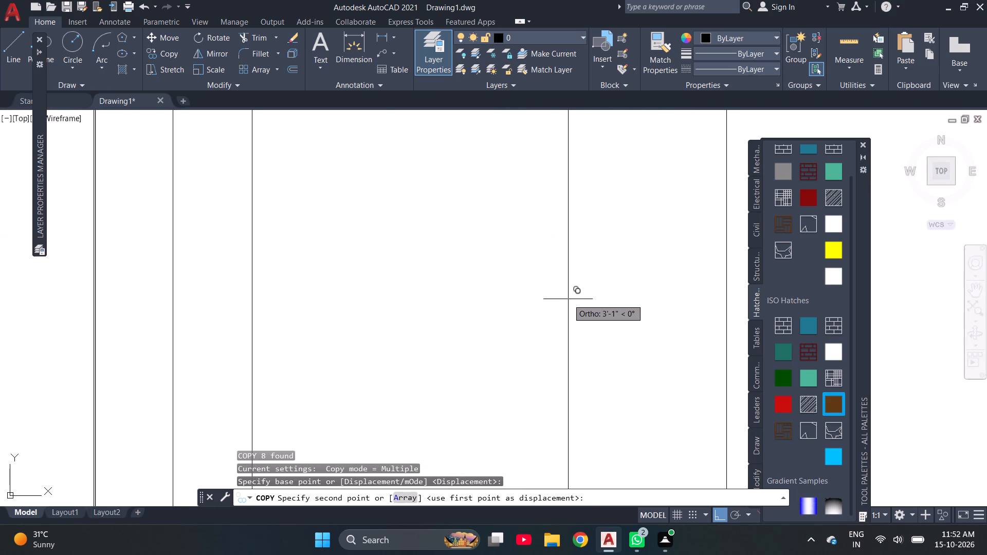
pyautogui.click(570, 299)
# Place another copy of the eight-line group about 6'-11" to the right of the original group in the balcony panel.
pyautogui.scroll(-4, 653, 281)
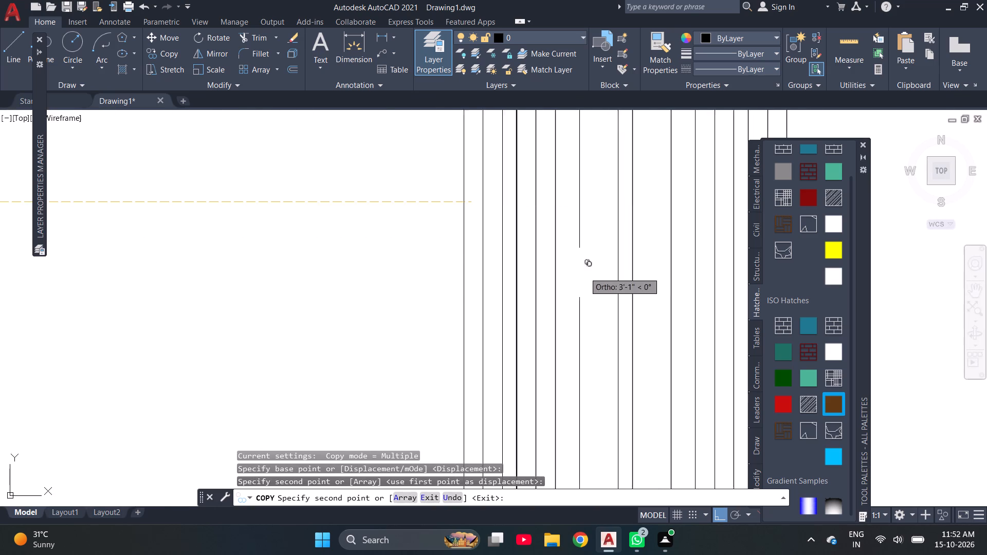
pyautogui.scroll(-1, 573, 272)
pyautogui.scroll(-4, 369, 265)
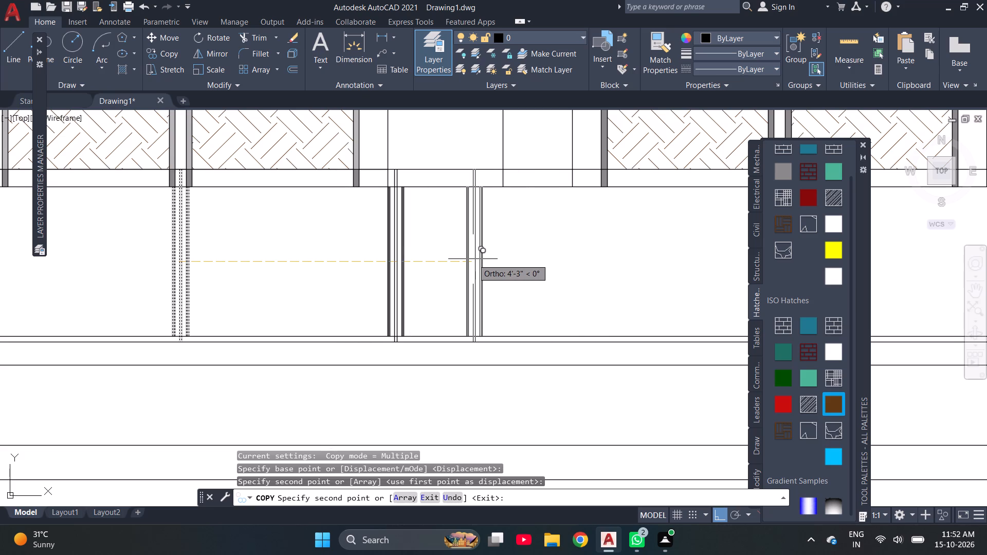
pyautogui.scroll(-1, 471, 261)
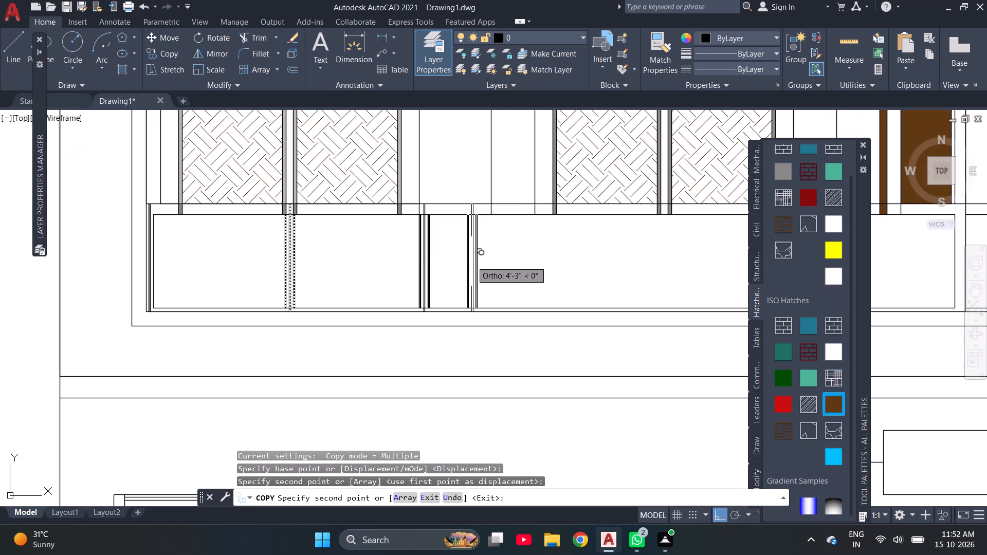
pyautogui.scroll(1, 593, 265)
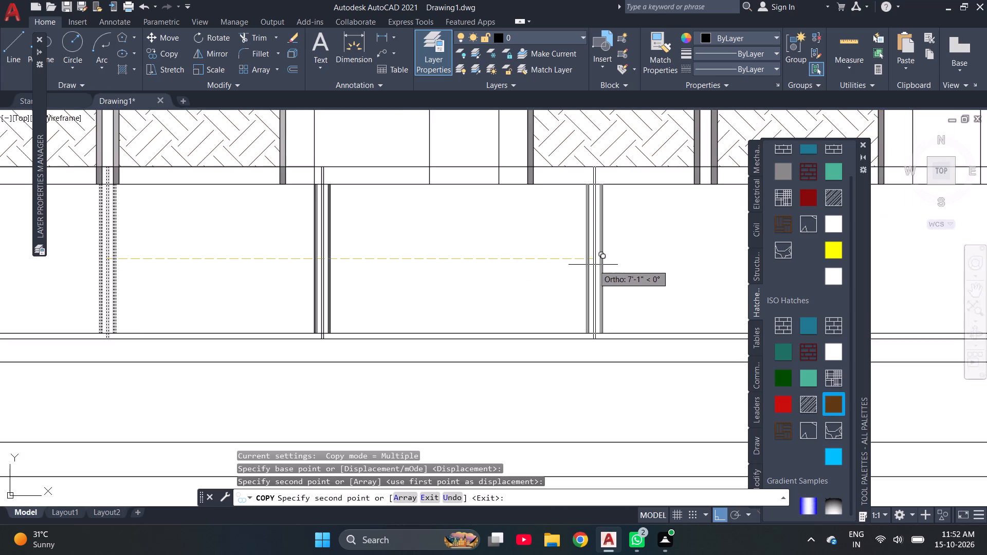
pyautogui.scroll(4, 593, 265)
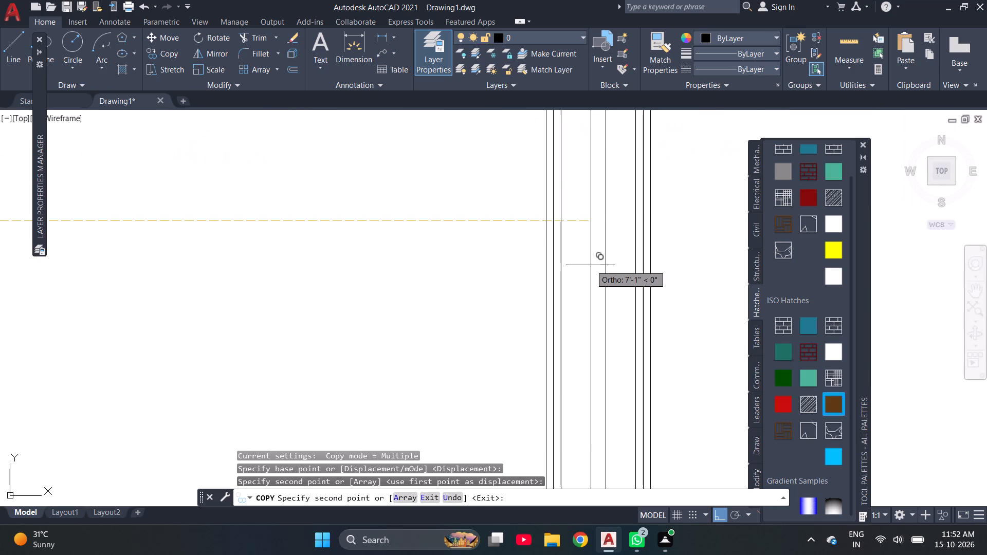
pyautogui.scroll(-4, 591, 265)
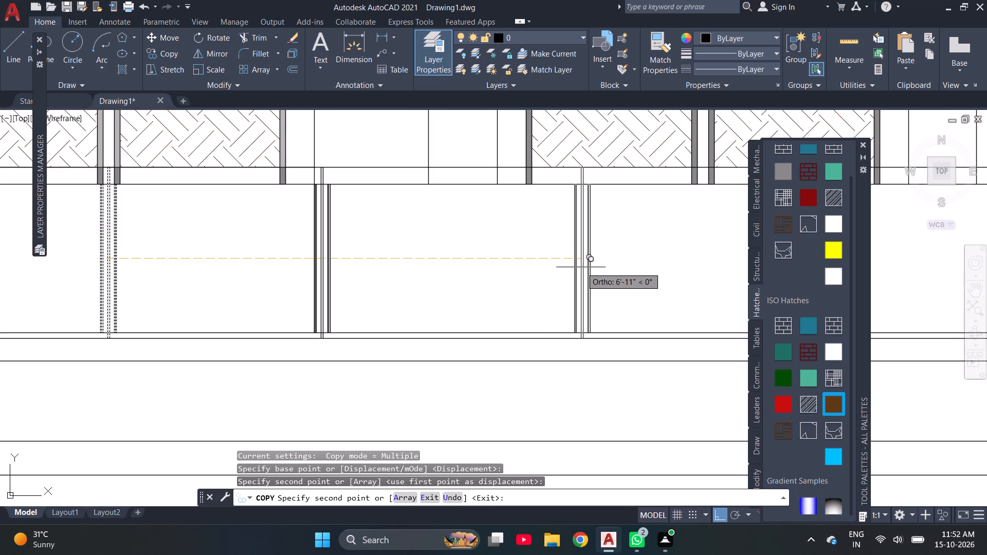
pyautogui.click(581, 267)
pyautogui.scroll(-2, 463, 269)
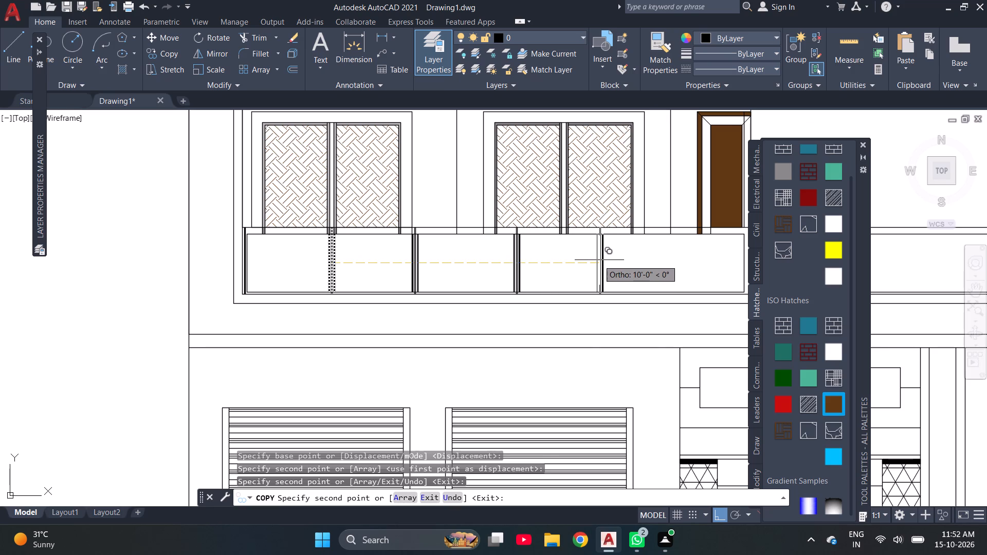
# Place another copy of the eight-line group about 10'-0" to the right of the original group in the balcony panel.
pyautogui.click(599, 260)
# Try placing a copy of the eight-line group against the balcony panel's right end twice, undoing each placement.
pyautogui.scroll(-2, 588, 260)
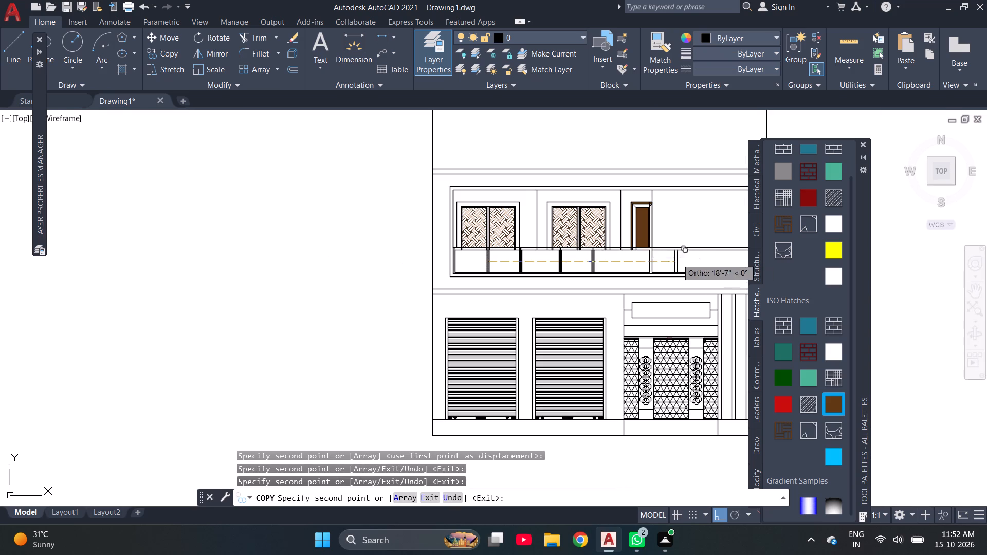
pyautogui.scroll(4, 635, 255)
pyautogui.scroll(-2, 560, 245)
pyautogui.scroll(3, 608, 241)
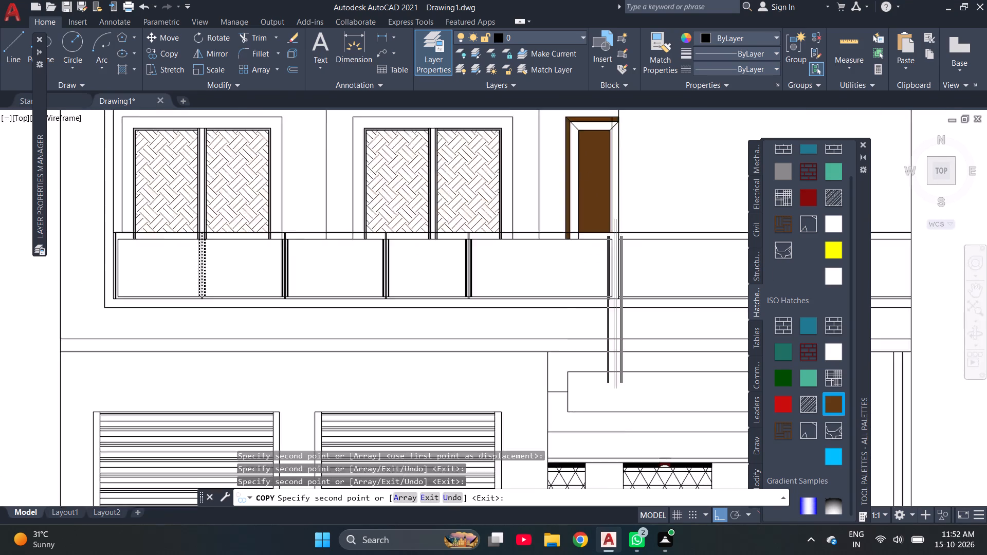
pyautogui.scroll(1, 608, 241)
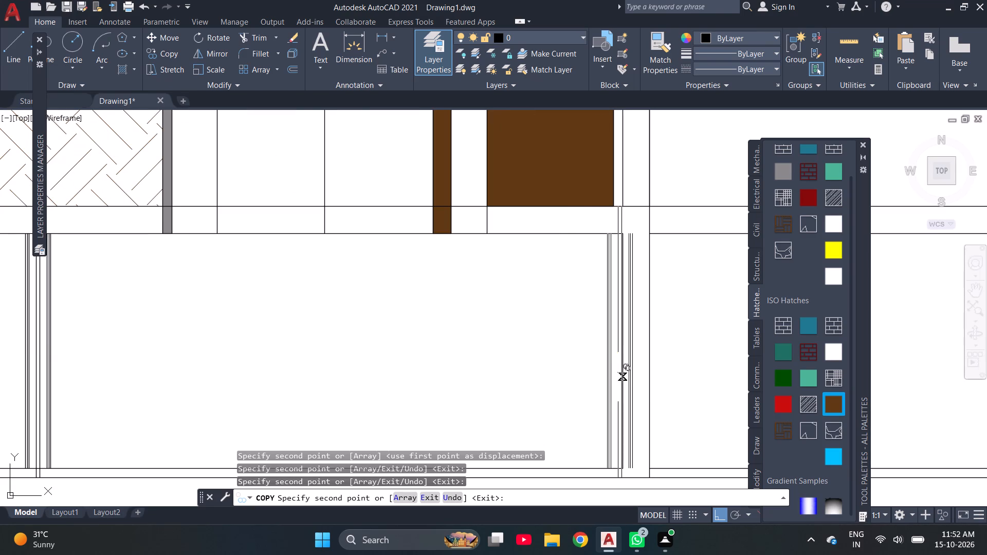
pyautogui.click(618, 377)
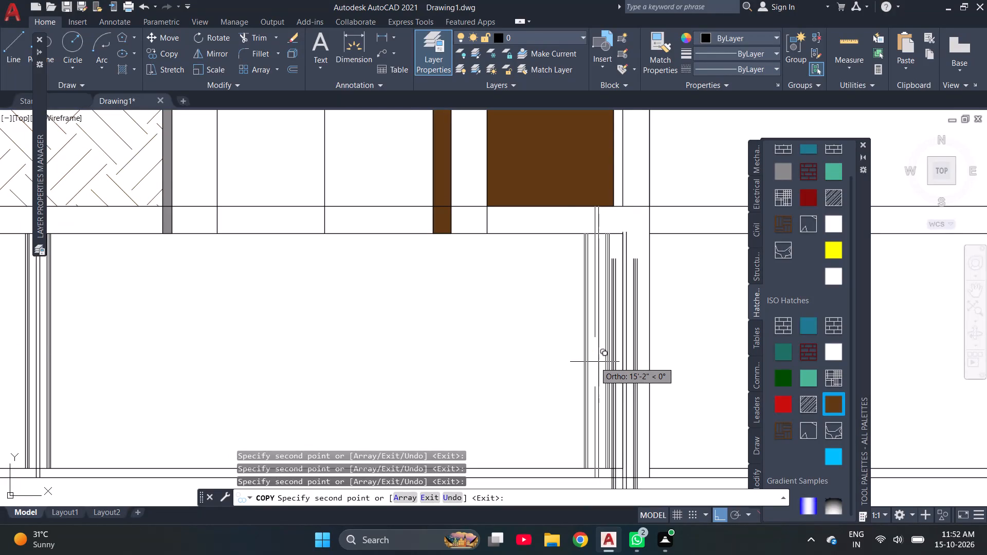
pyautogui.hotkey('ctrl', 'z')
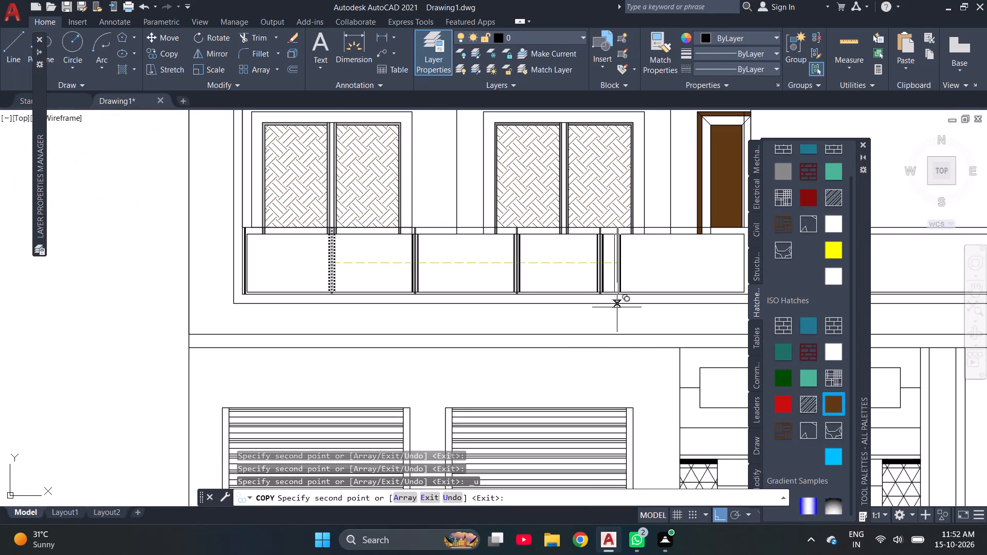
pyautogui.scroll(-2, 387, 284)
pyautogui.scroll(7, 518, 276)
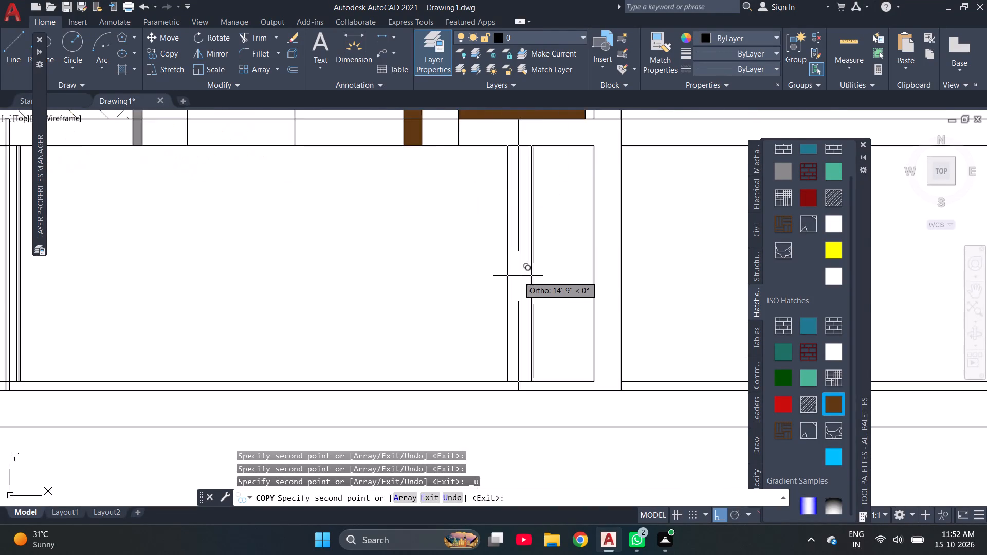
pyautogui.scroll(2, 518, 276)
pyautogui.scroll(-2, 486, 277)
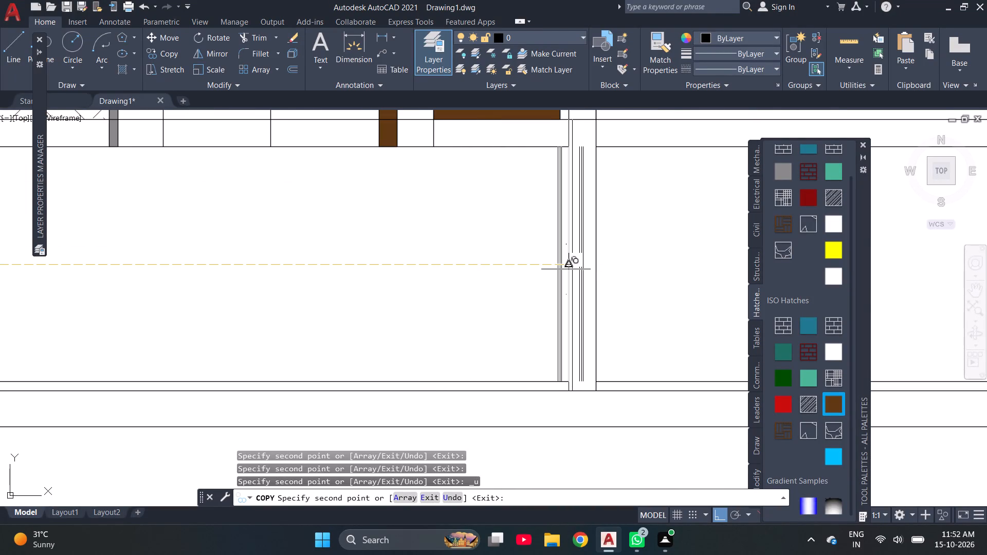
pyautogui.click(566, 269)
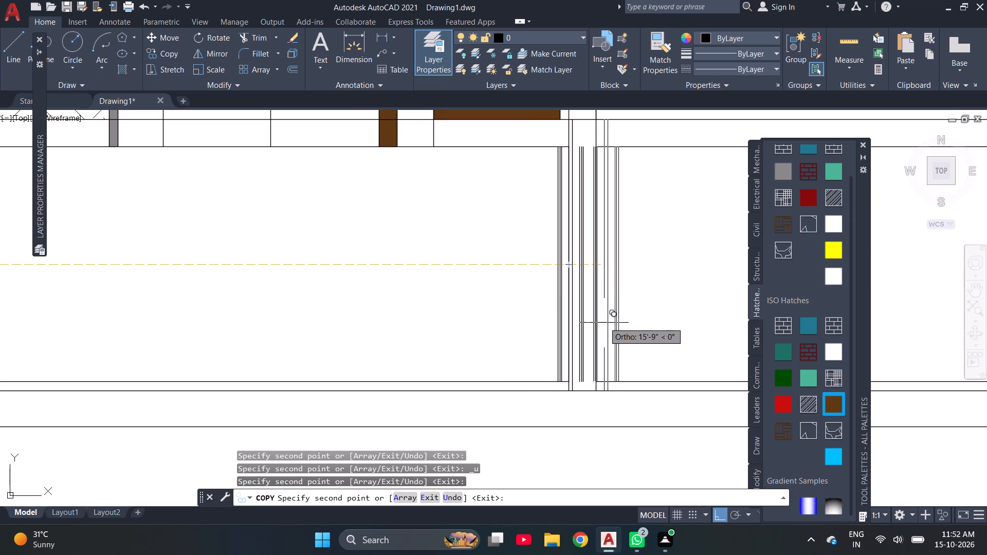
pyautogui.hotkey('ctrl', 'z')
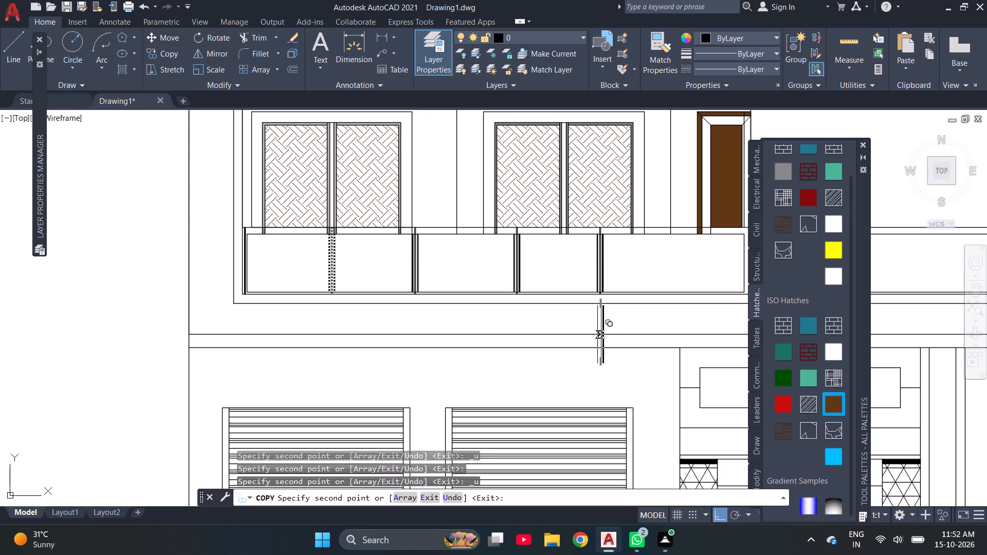
# Place a copy of the eight-line group about 15'-5" to the right of the original, at the balcony panel's right end.
pyautogui.scroll(-3, 475, 259)
pyautogui.scroll(5, 559, 256)
pyautogui.scroll(3, 514, 266)
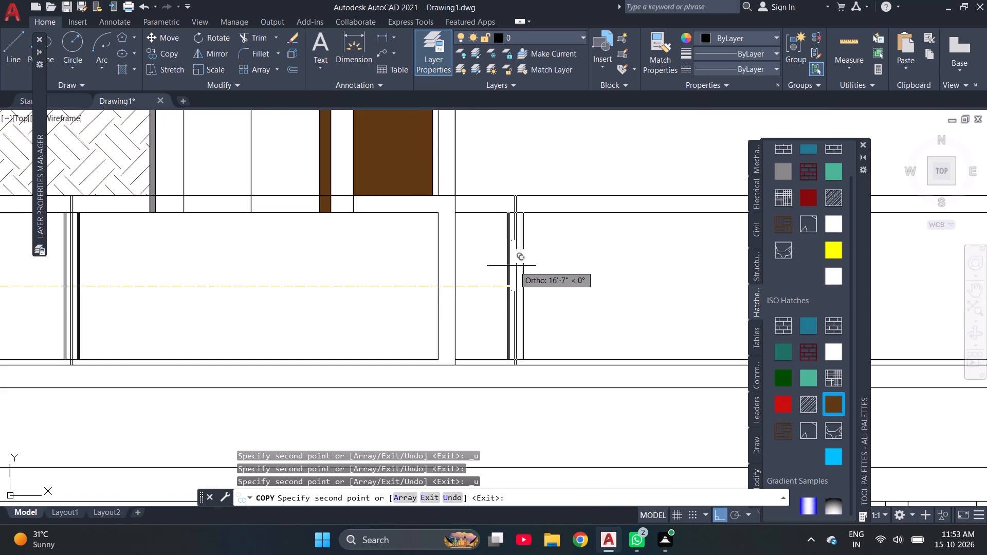
pyautogui.scroll(4, 437, 267)
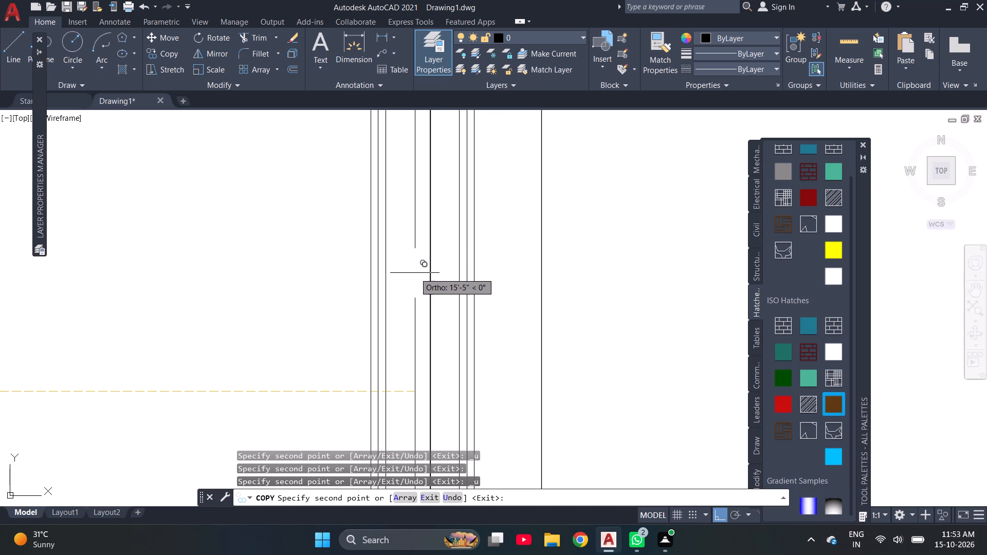
pyautogui.click(415, 273)
pyautogui.scroll(-3, 415, 273)
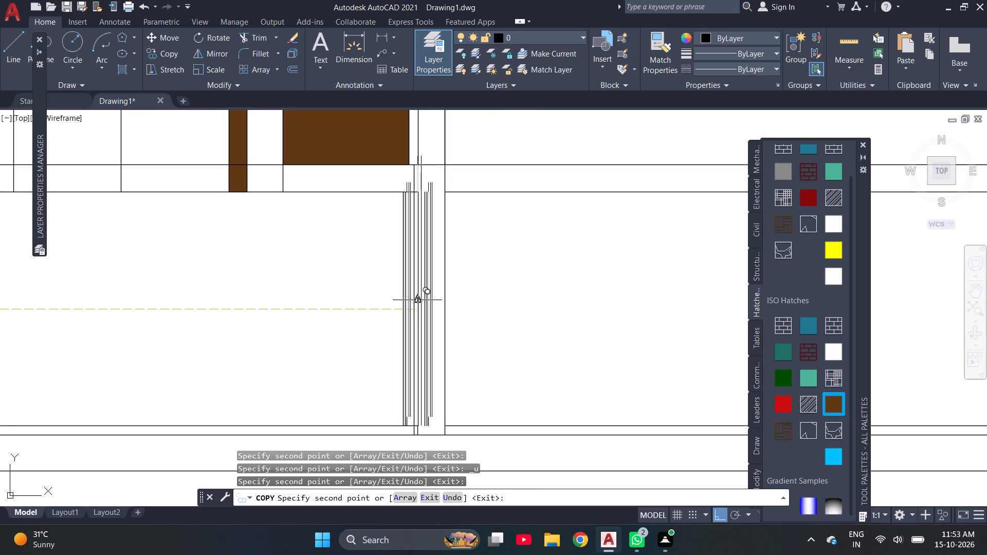
pyautogui.press('Escape')
pyautogui.press('Escape')
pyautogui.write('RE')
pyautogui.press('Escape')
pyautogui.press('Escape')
# Trim away the three outer vertical lines of the end group that lie beyond the balcony panel's right edge.
pyautogui.write('TR')
pyautogui.press('space')
pyautogui.scroll(3, 434, 217)
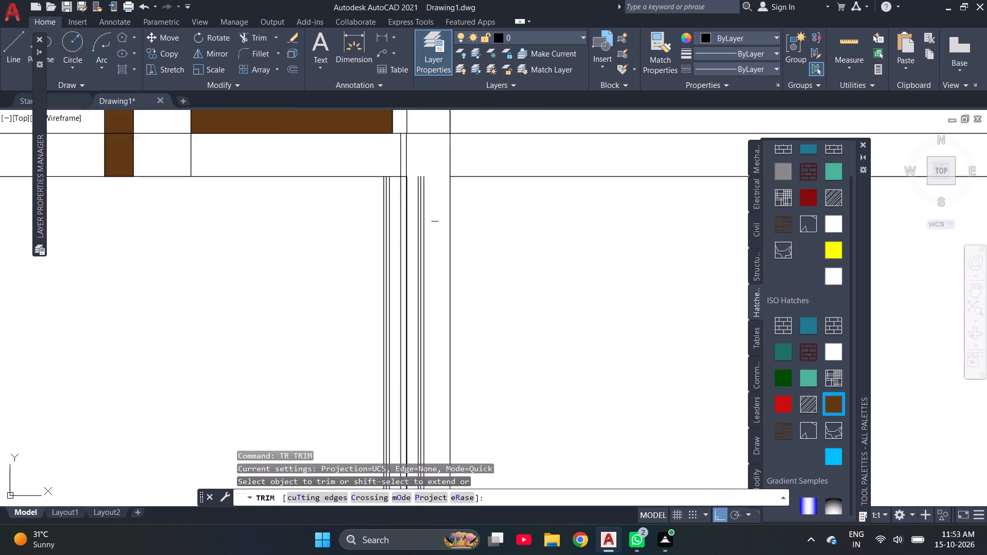
pyautogui.click(434, 217)
pyautogui.click(386, 227)
pyautogui.scroll(-3, 386, 236)
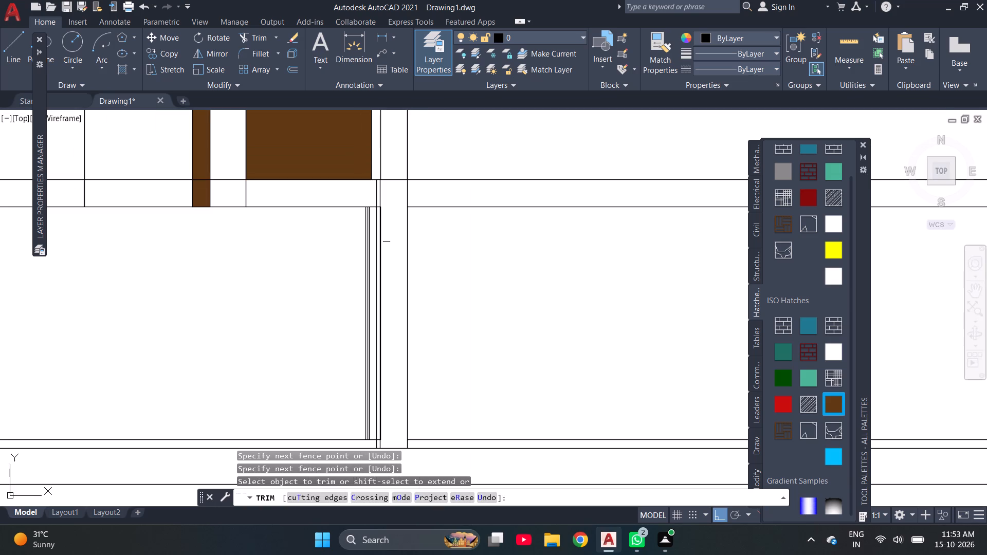
pyautogui.scroll(-1, 401, 362)
pyautogui.scroll(-2, 350, 386)
pyautogui.scroll(-1, 416, 358)
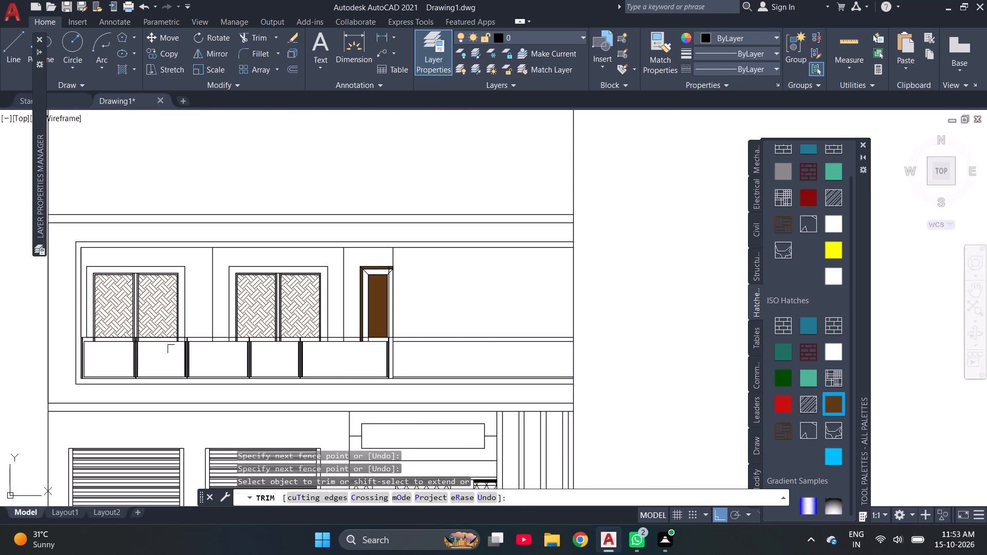
pyautogui.scroll(2, 232, 372)
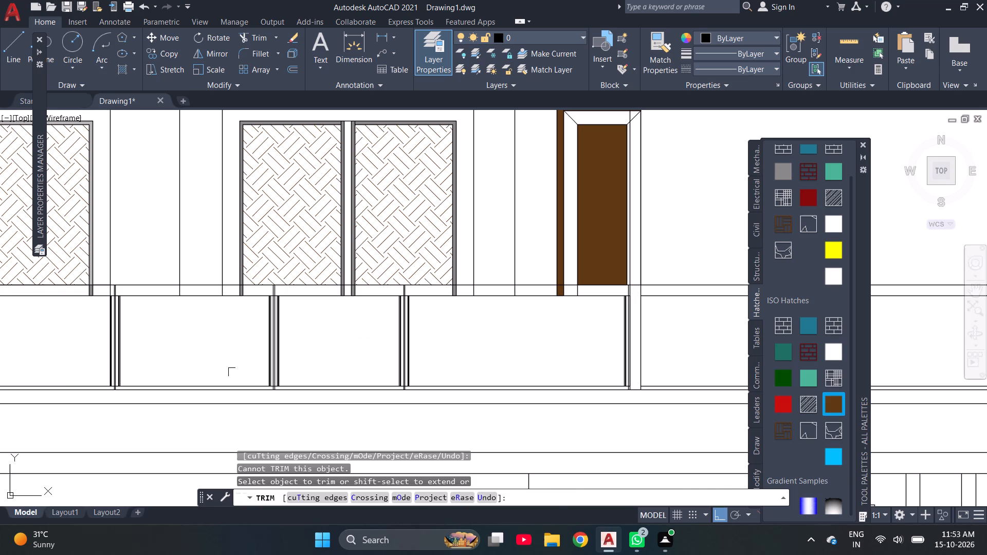
pyautogui.press('Escape')
pyautogui.press('Escape')
pyautogui.press('Escape')
# Offset the right outermost line of the group below the second window's right pane 0.2" outward four times in succession.
pyautogui.press('o')
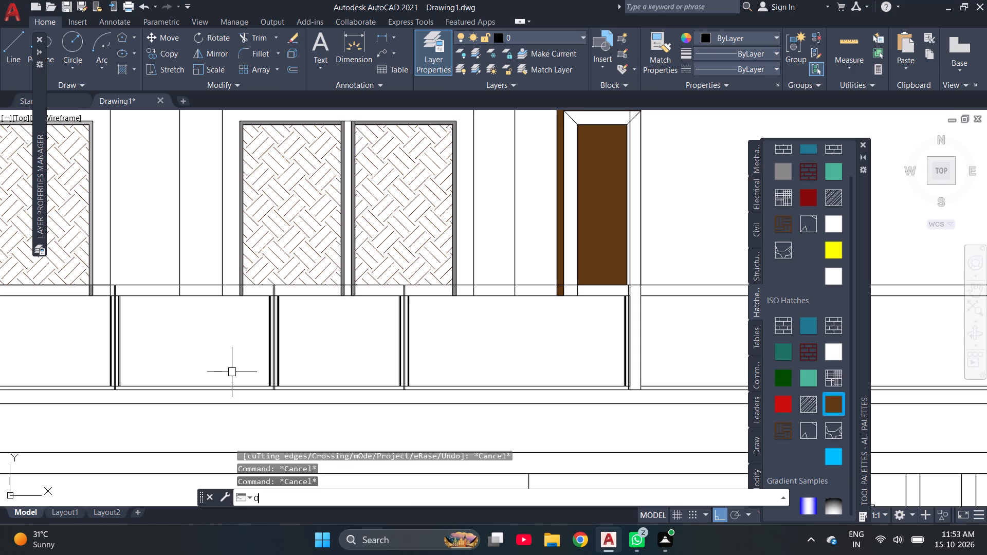
pyautogui.press('Return')
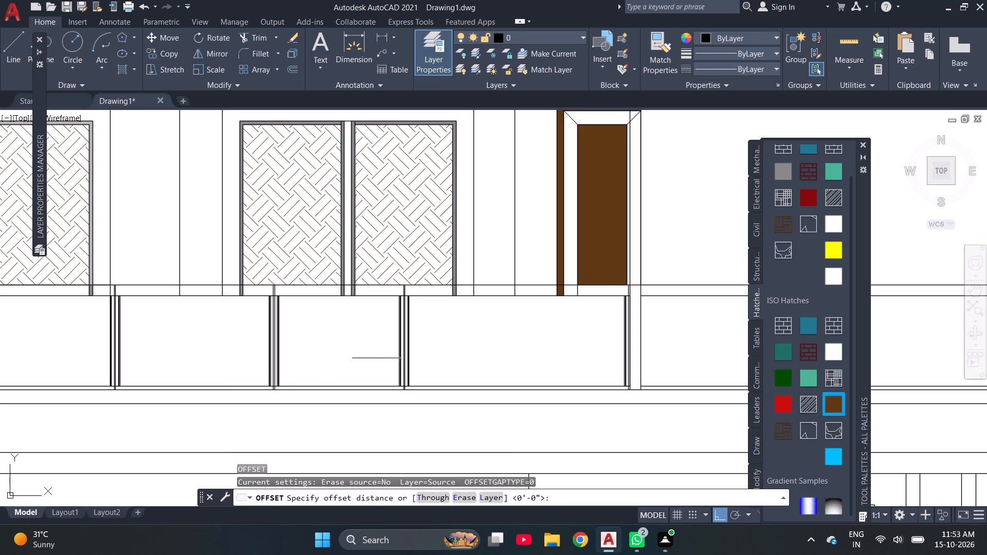
pyautogui.write("0'")
pyautogui.write('.2"')
pyautogui.press('Return')
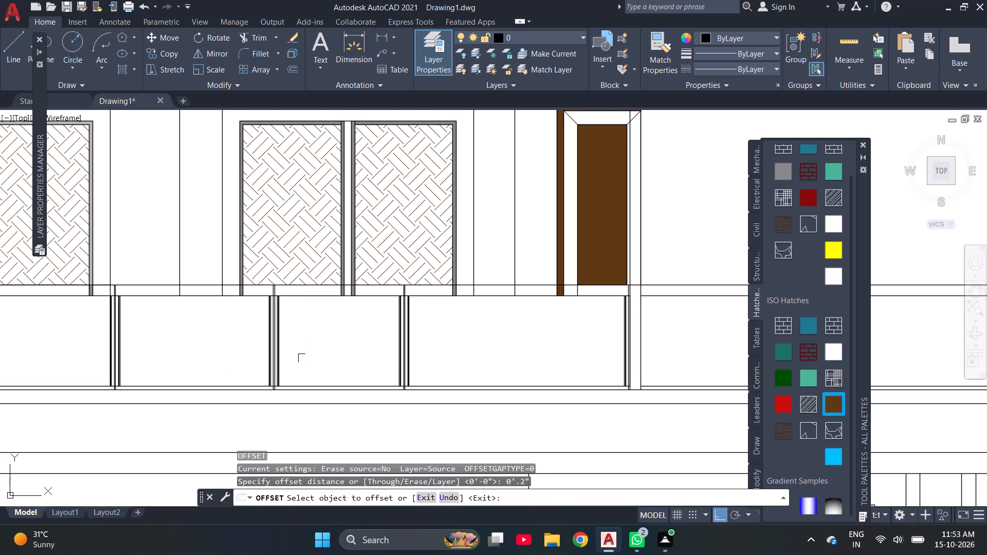
pyautogui.scroll(4, 411, 352)
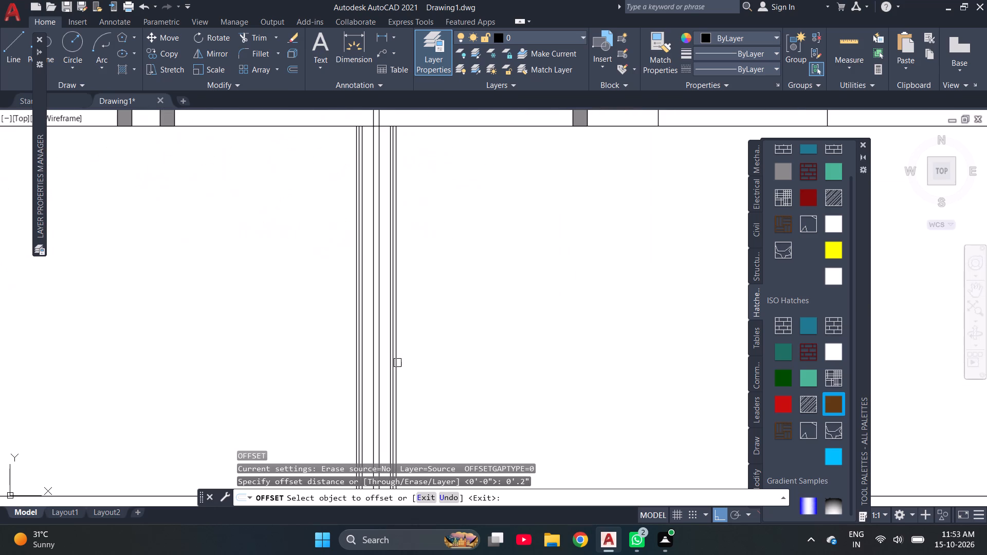
pyautogui.click(395, 368)
pyautogui.click(413, 366)
pyautogui.click(398, 373)
pyautogui.click(426, 378)
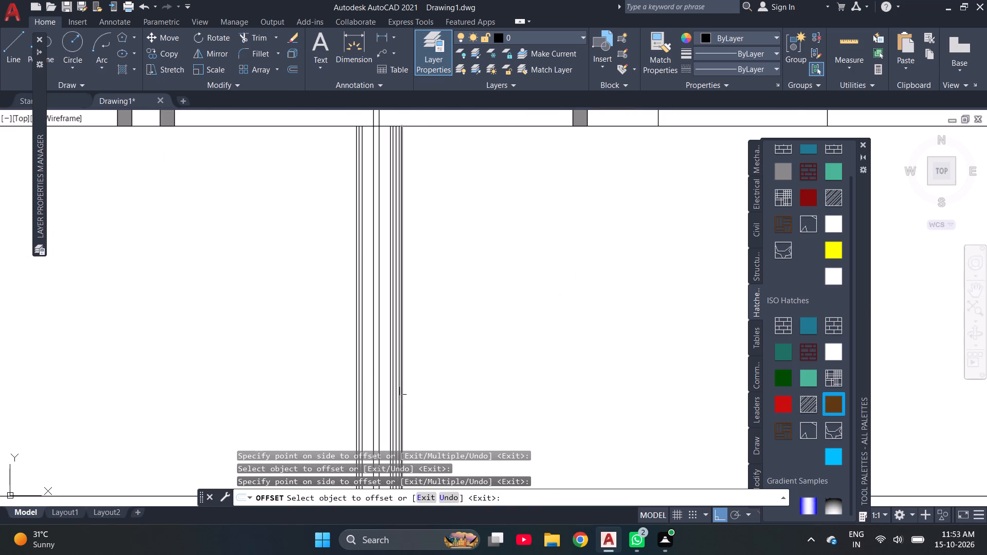
pyautogui.click(404, 392)
pyautogui.click(428, 388)
pyautogui.click(409, 397)
pyautogui.click(435, 396)
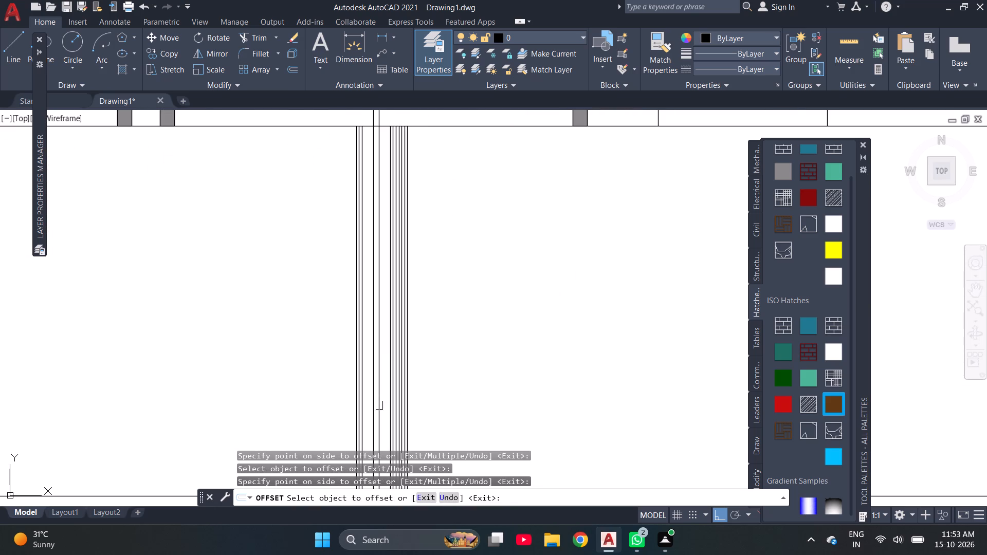
# Offset the same group's left outermost line 0.2" outward four times in succession.
pyautogui.scroll(4, 354, 394)
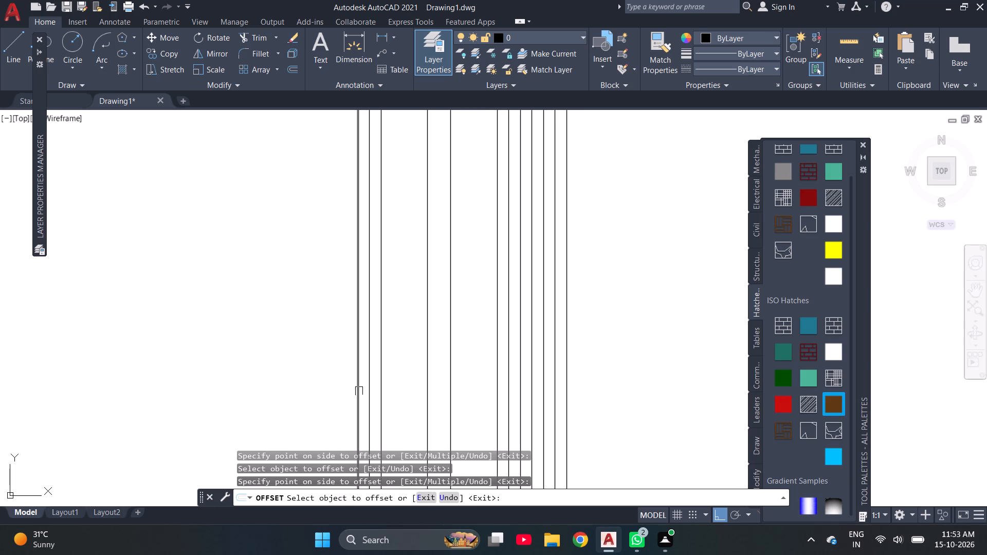
pyautogui.click(357, 391)
pyautogui.click(334, 397)
pyautogui.click(346, 395)
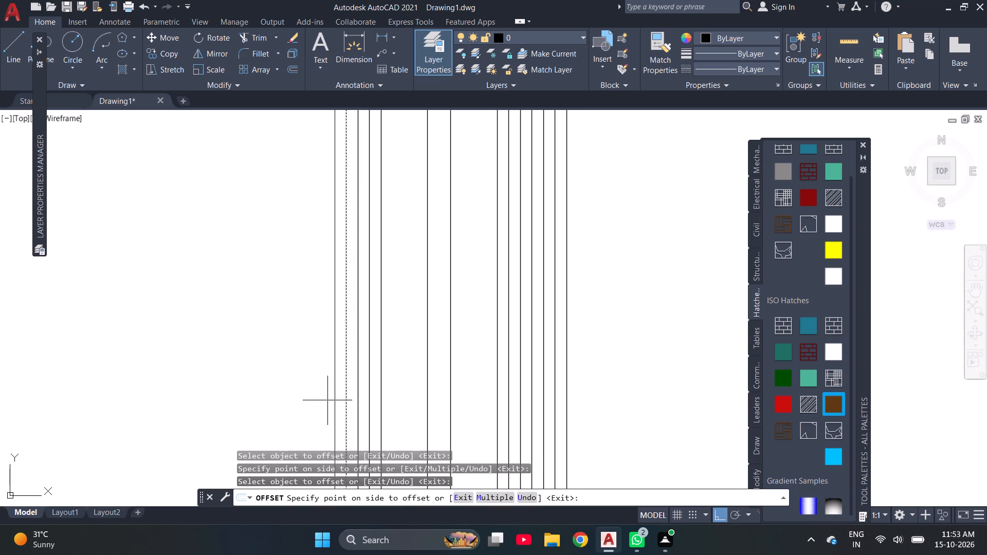
pyautogui.click(327, 400)
pyautogui.click(338, 400)
pyautogui.click(317, 409)
pyautogui.click(326, 410)
pyautogui.click(307, 414)
# Offset the right outermost line of the group between the two windows 0.2" outward three times in succession.
pyautogui.scroll(-2, 419, 401)
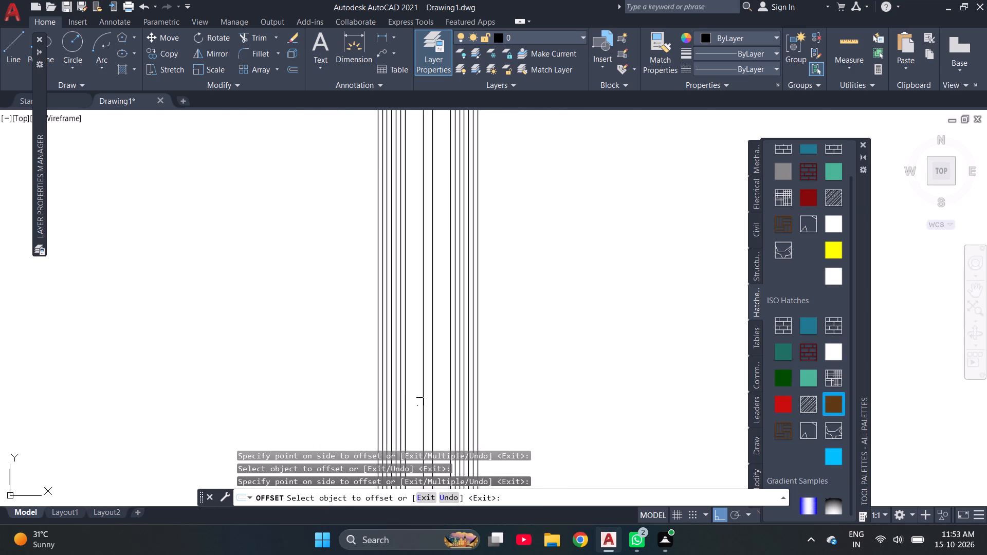
pyautogui.scroll(-3, 420, 402)
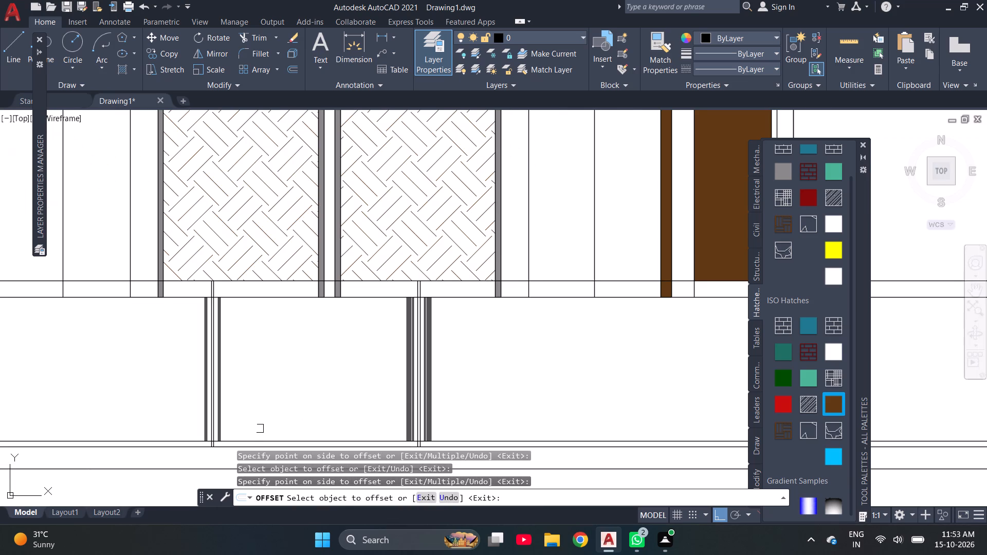
pyautogui.scroll(-2, 293, 392)
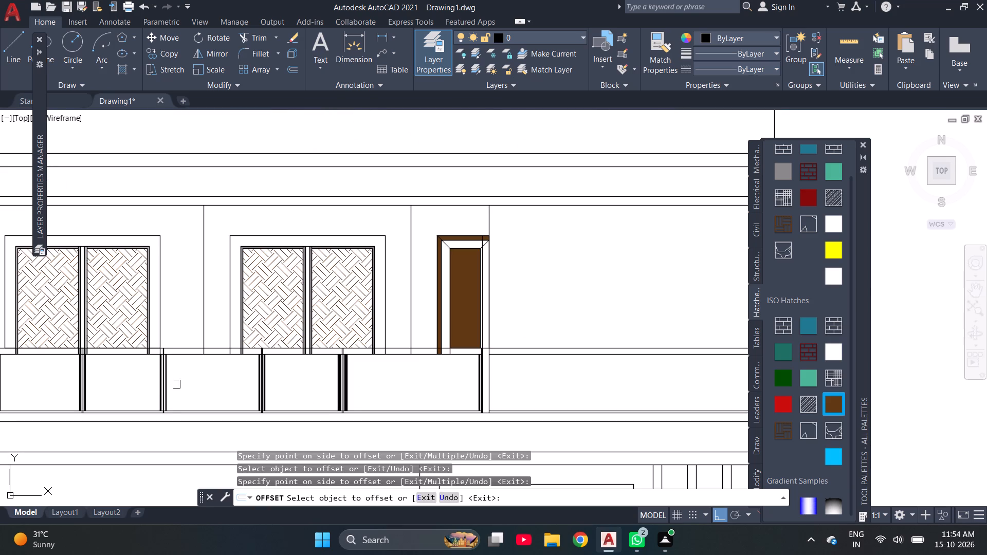
pyautogui.scroll(4, 171, 386)
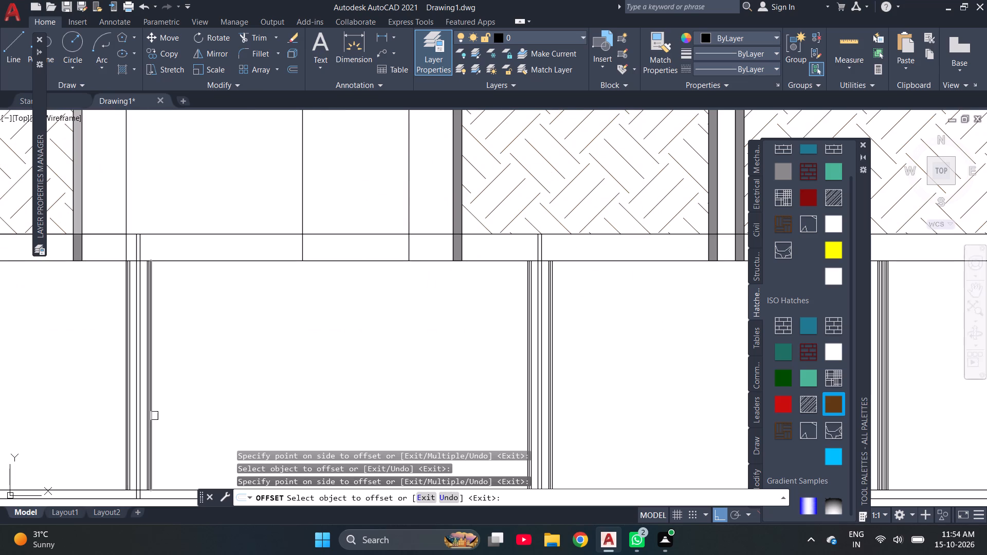
pyautogui.scroll(3, 154, 416)
pyautogui.click(140, 423)
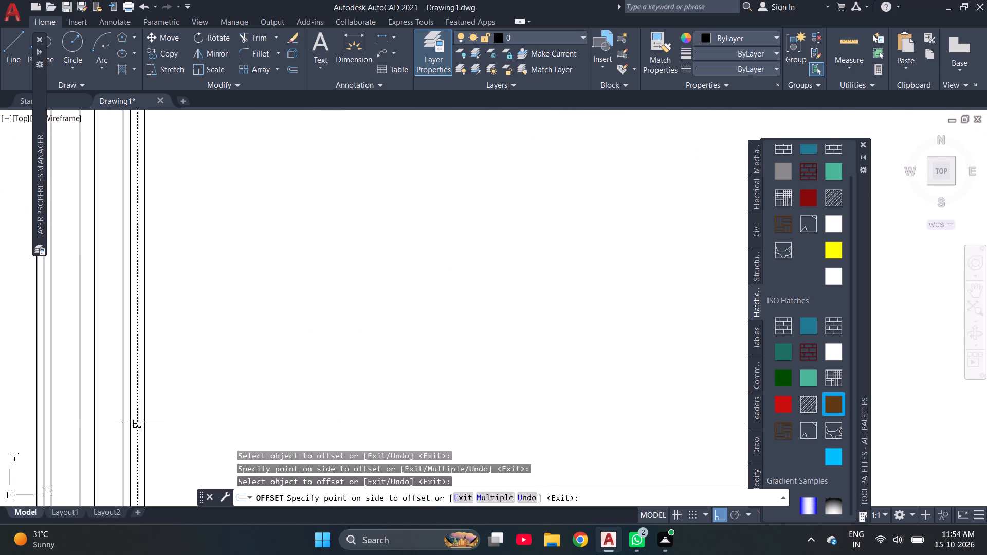
pyautogui.click(161, 424)
pyautogui.click(147, 431)
pyautogui.click(163, 431)
pyautogui.click(153, 437)
pyautogui.click(178, 434)
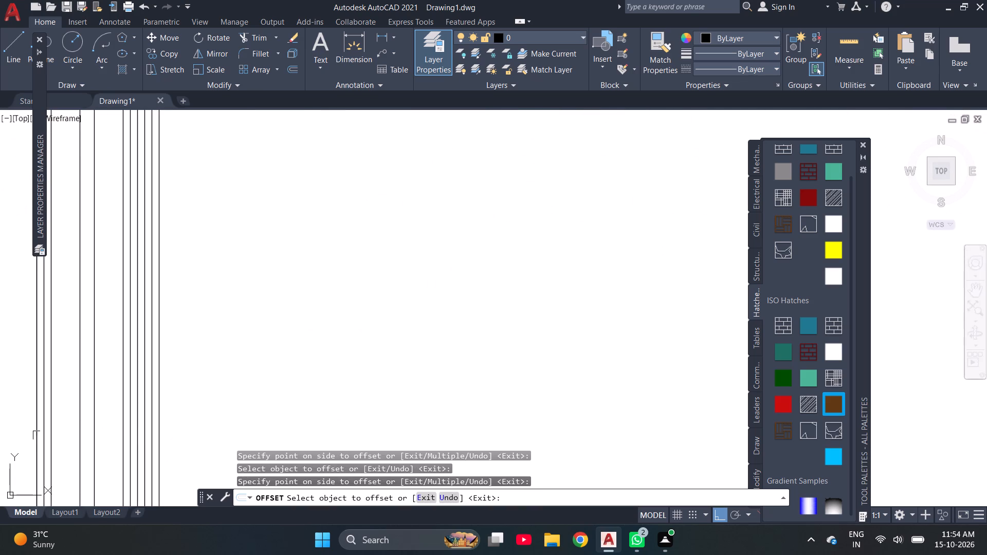
# Offset the left outermost line of the group between the two windows 0.2" outward three times in succession.
pyautogui.click(38, 431)
pyautogui.click(20, 434)
pyautogui.click(29, 434)
pyautogui.click(19, 440)
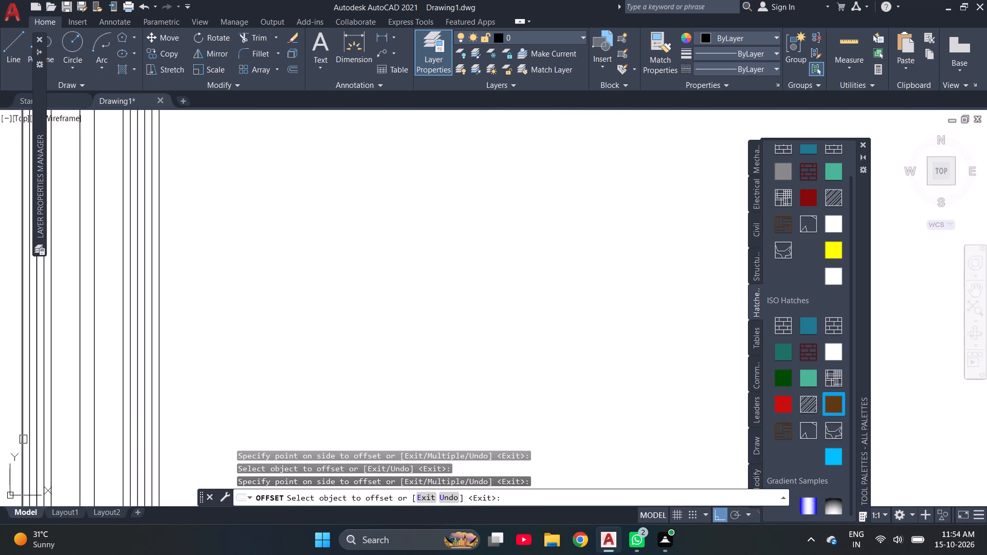
pyautogui.click(22, 439)
pyautogui.click(14, 440)
pyautogui.scroll(-5, 262, 387)
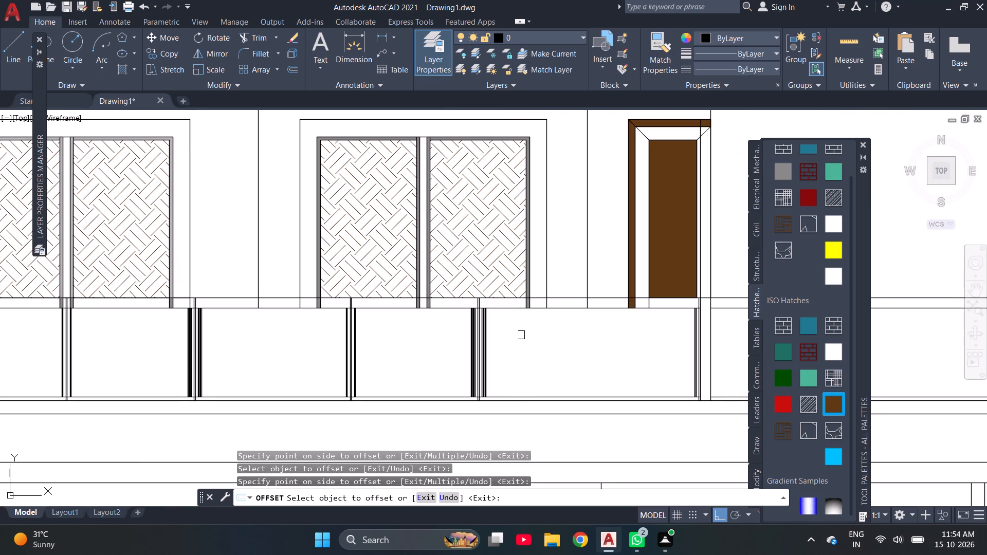
pyautogui.hotkey('ctrl', 'v')
pyautogui.press('Escape')
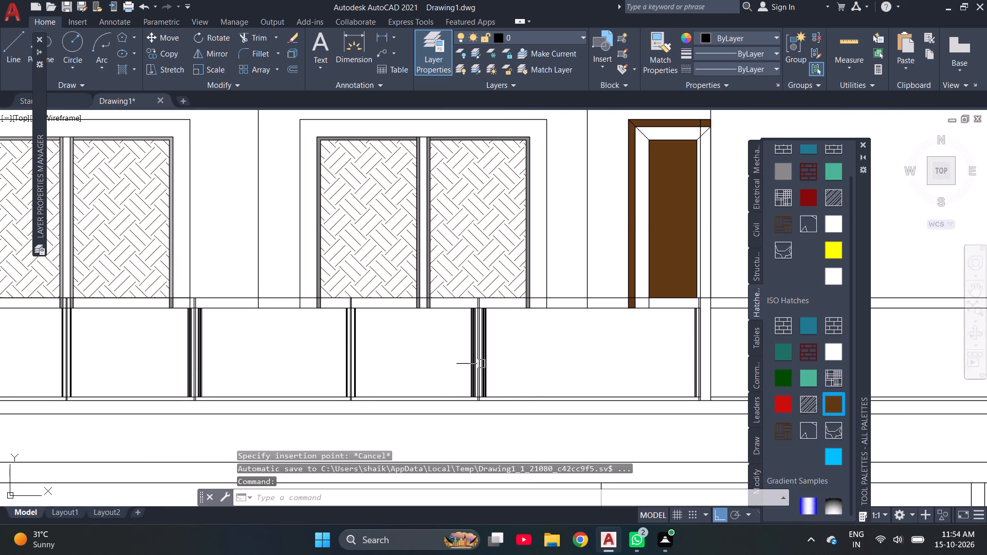
# Copy the vertical line group below the second window's left pane 6'-1" horizontally toward the door, into the balcony panel's last bay.
pyautogui.click(406, 357)
pyautogui.click(300, 346)
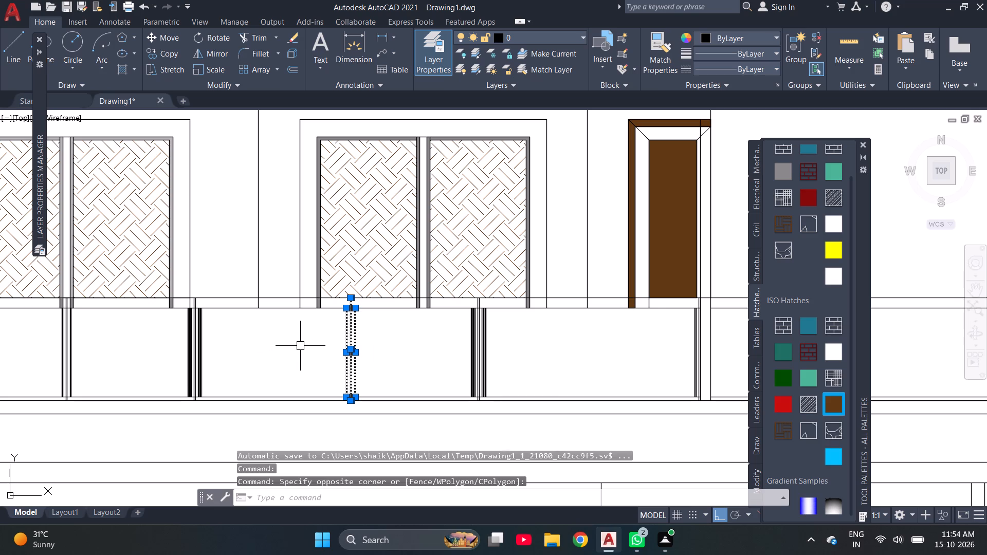
pyautogui.write('CO')
pyautogui.press('Return')
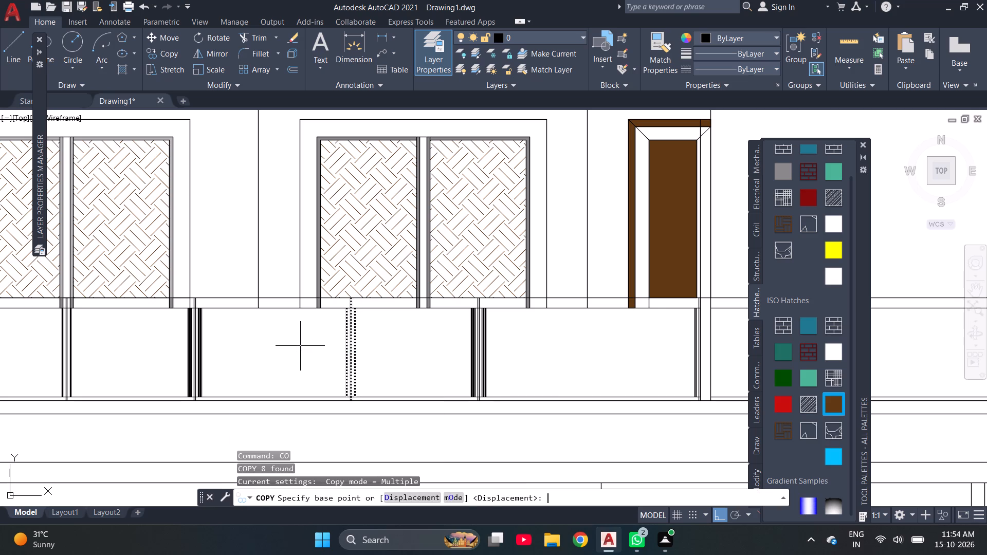
pyautogui.click(350, 340)
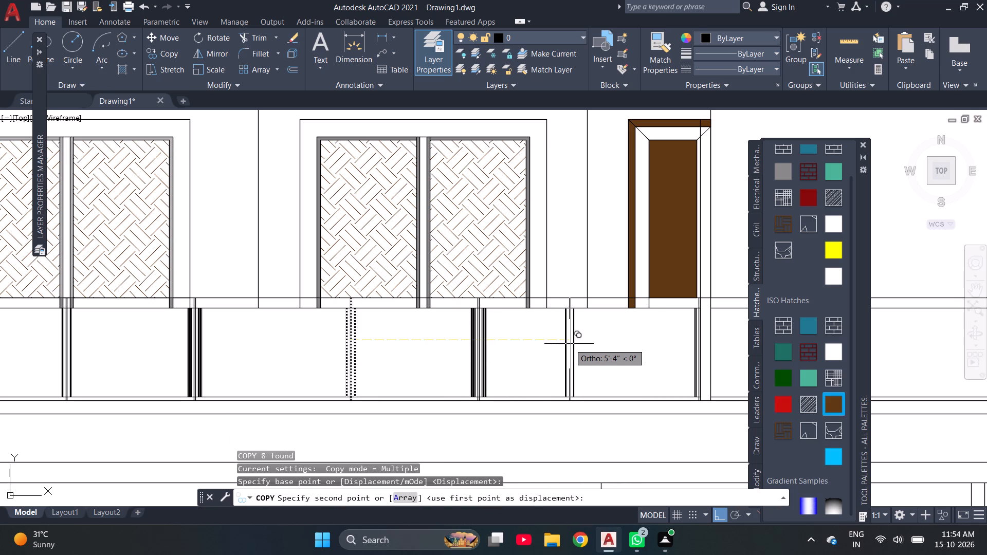
pyautogui.scroll(-1, 569, 344)
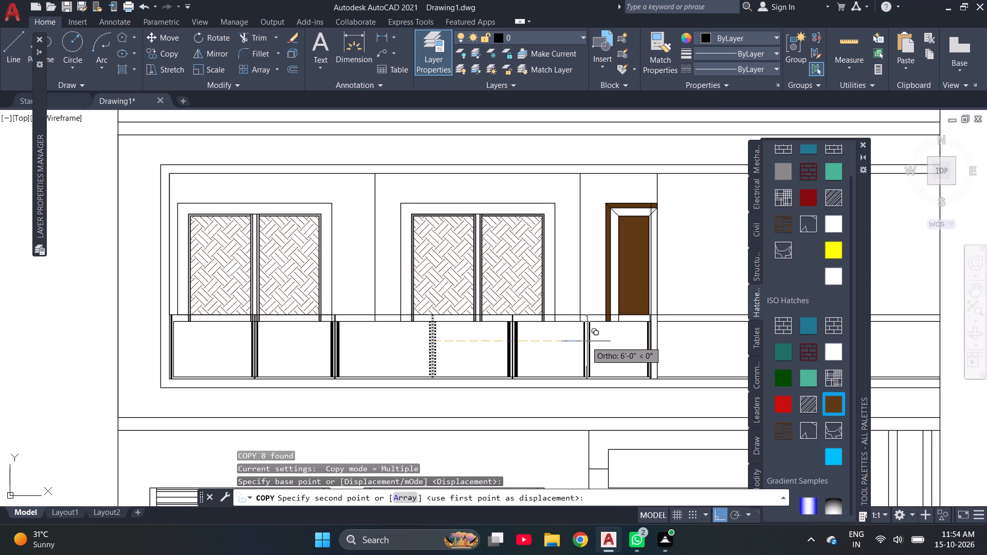
pyautogui.scroll(2, 587, 341)
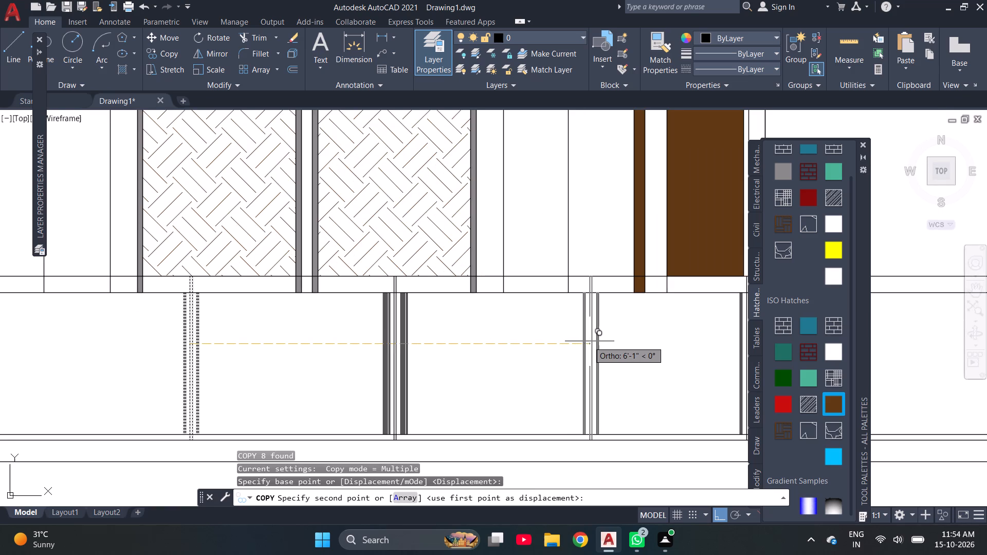
pyautogui.click(590, 341)
pyautogui.press('Escape')
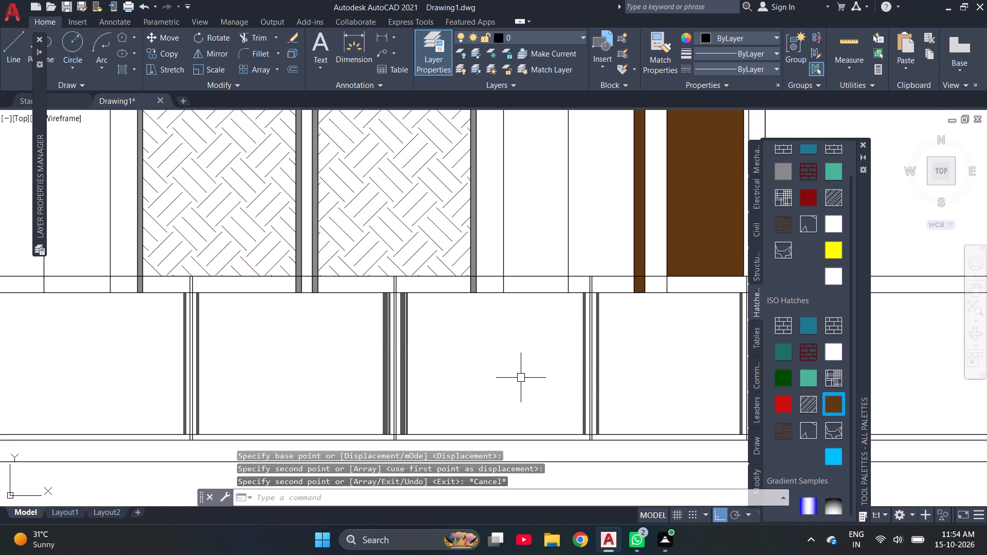
pyautogui.press('Escape')
pyautogui.press('Escape')
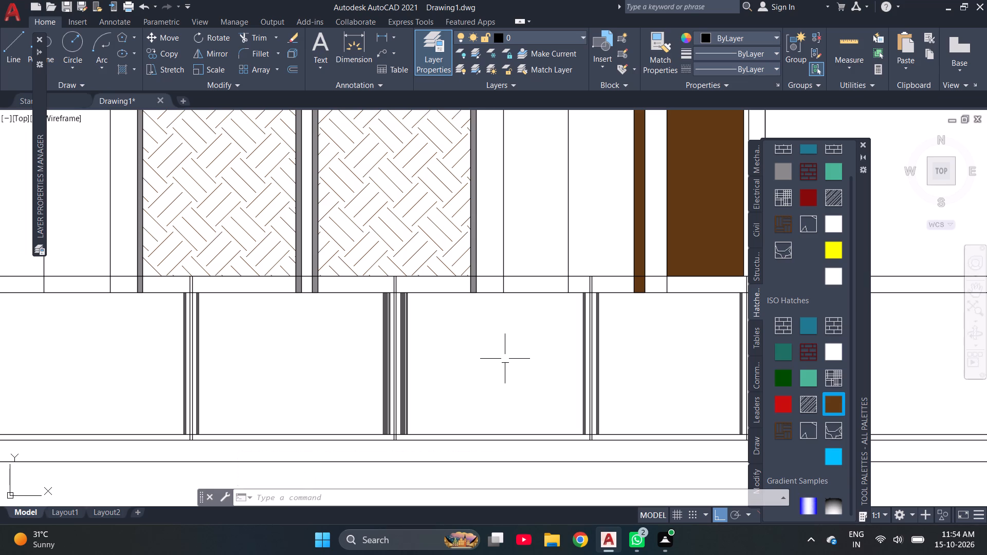
# Offset the inner vertical line at the balcony panel's left end 0.2" into the first bay twice in succession.
pyautogui.scroll(-3, 456, 289)
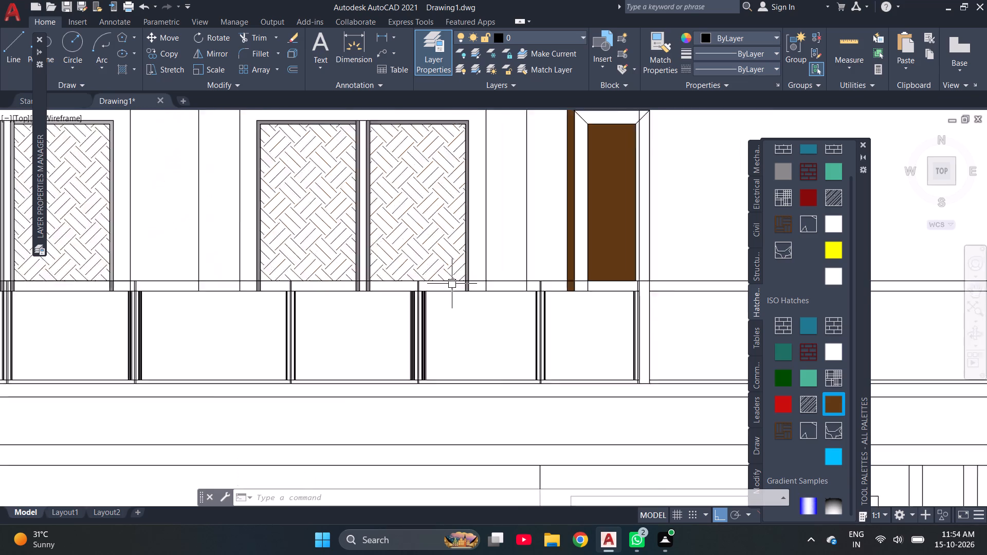
pyautogui.scroll(-1, 452, 284)
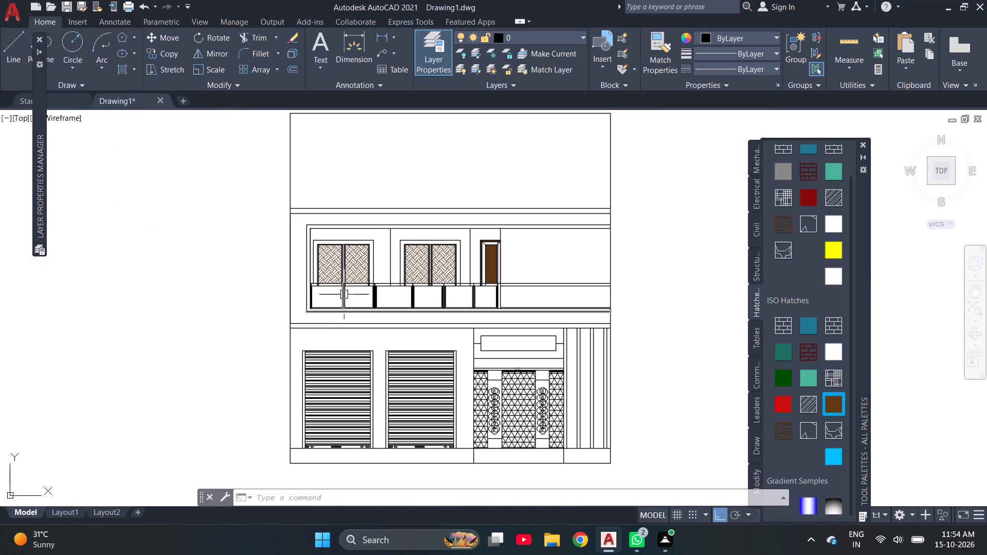
pyautogui.scroll(3, 343, 295)
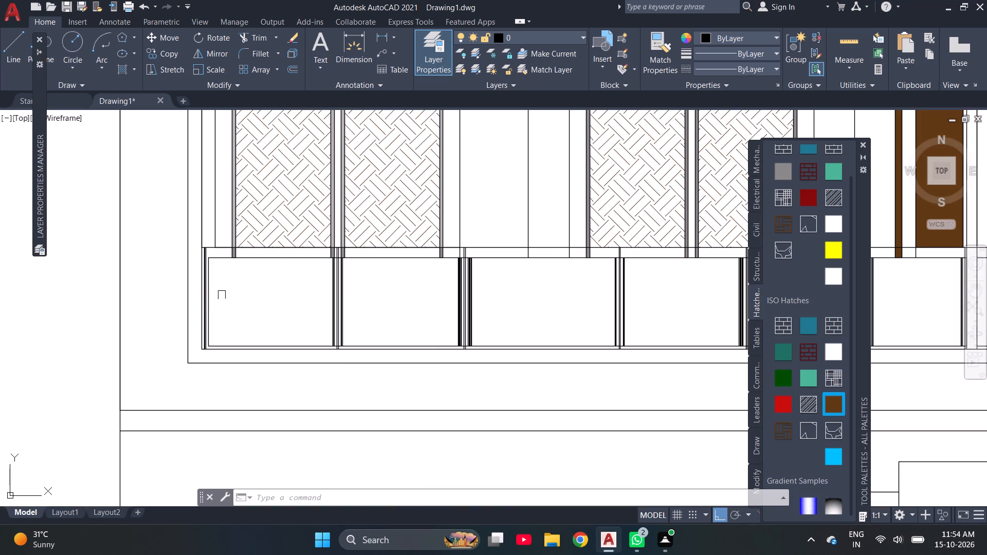
pyautogui.press('o')
pyautogui.press('Return')
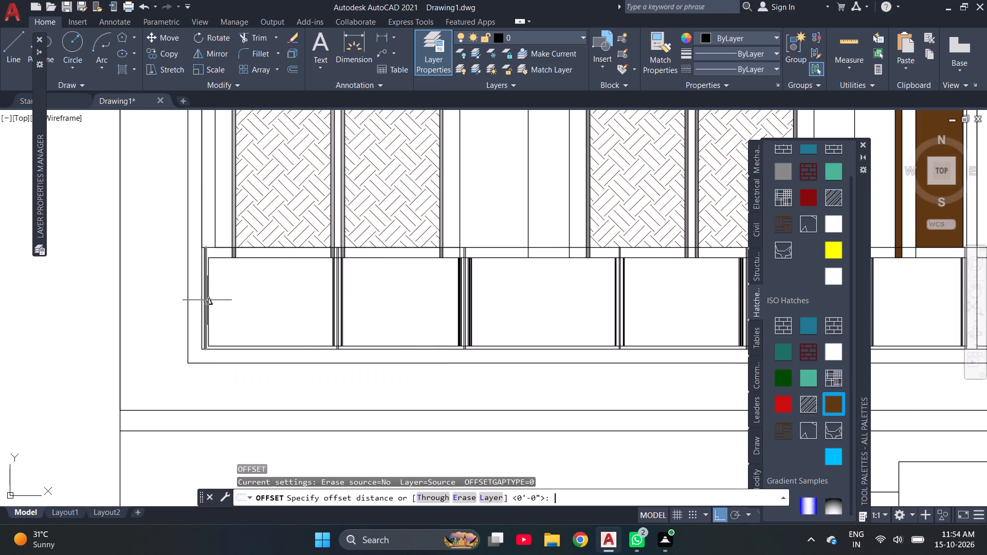
pyautogui.write("0'")
pyautogui.press('2')
pyautogui.press('BackSpace')
pyautogui.write('.2"')
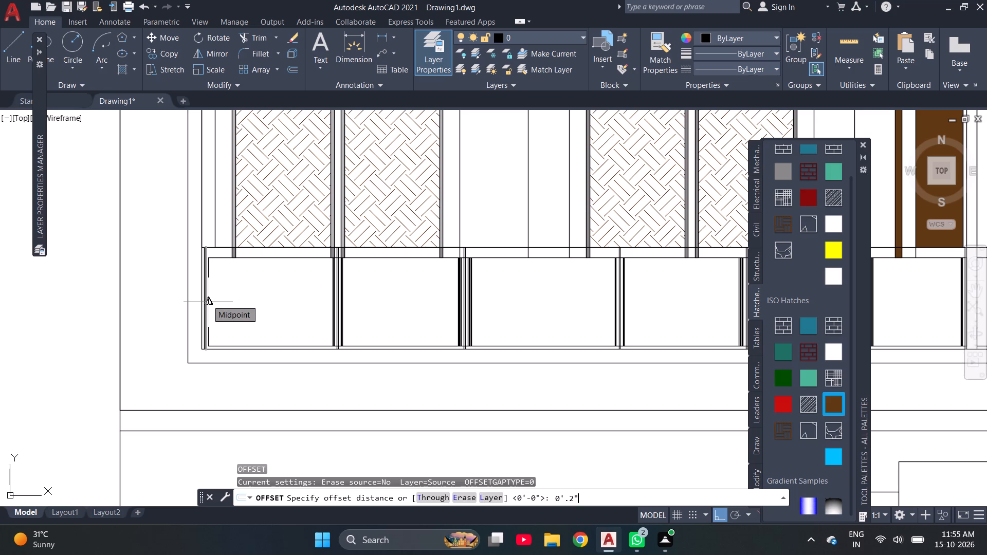
pyautogui.press('Return')
pyautogui.scroll(2, 216, 337)
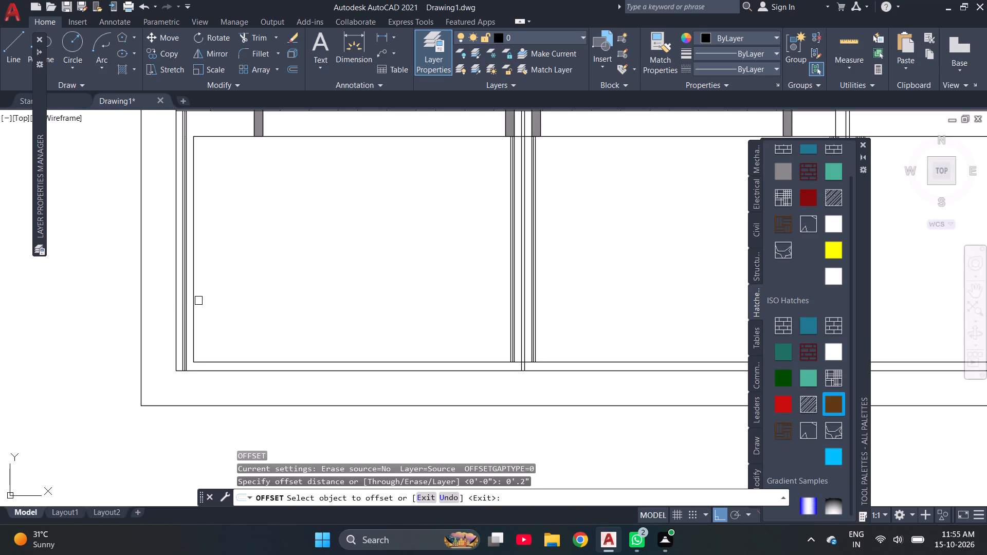
pyautogui.click(193, 302)
pyautogui.click(213, 304)
pyautogui.click(196, 309)
pyautogui.click(211, 310)
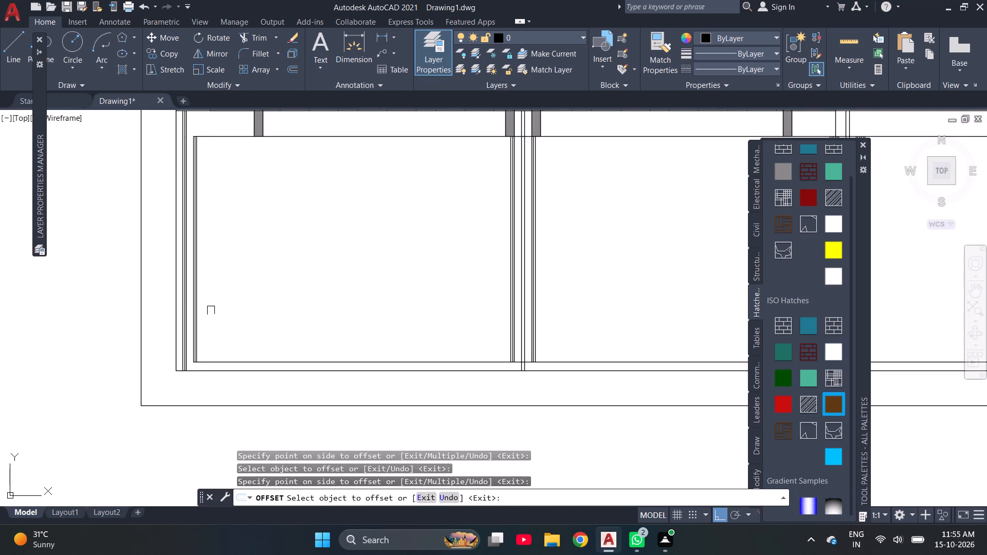
pyautogui.scroll(-2, 225, 312)
pyautogui.scroll(-1, 270, 326)
pyautogui.press('Escape')
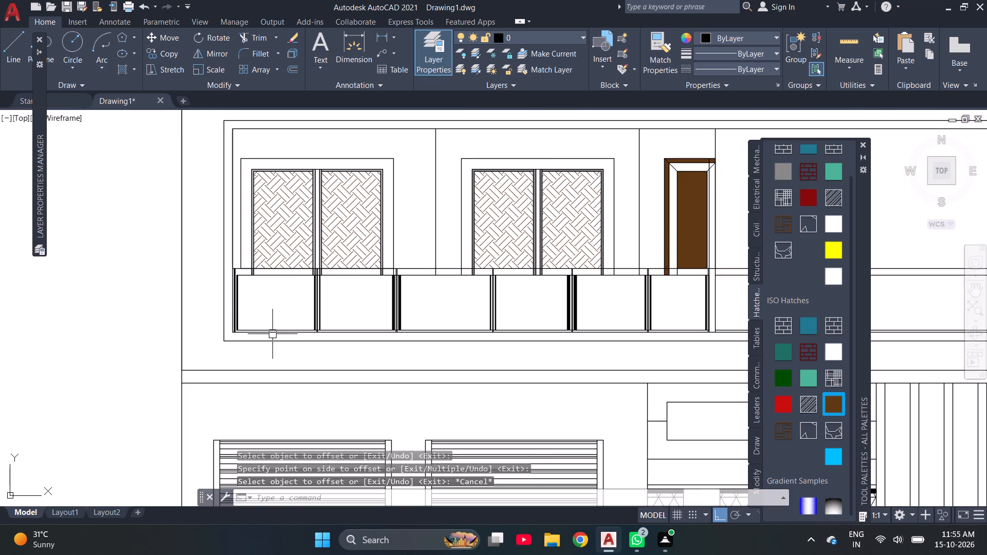
# Draw a thin horizontal rectangle across the upper part of the balcony panel, from its left-end line group to its right-end line.
pyautogui.scroll(4, 229, 284)
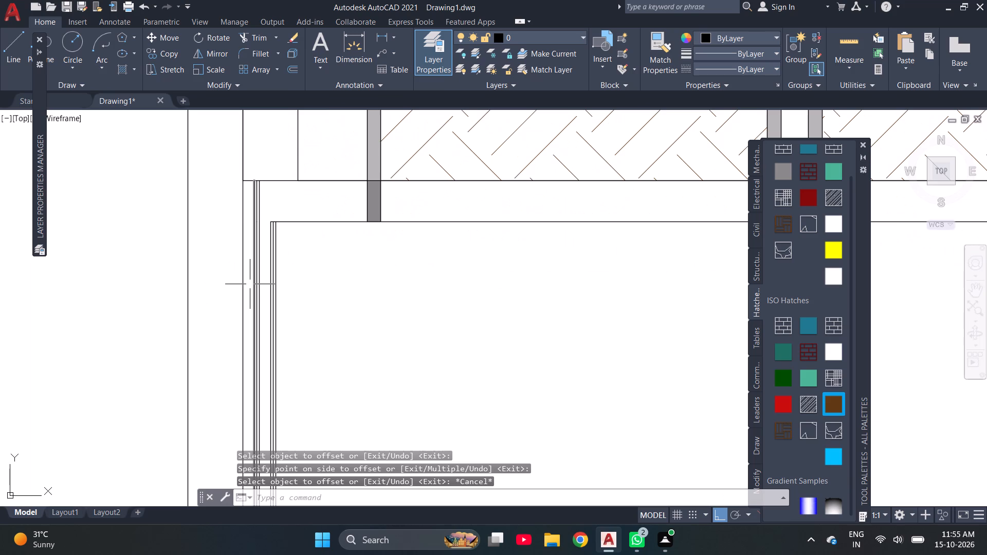
pyautogui.write('REC')
pyautogui.press('Return')
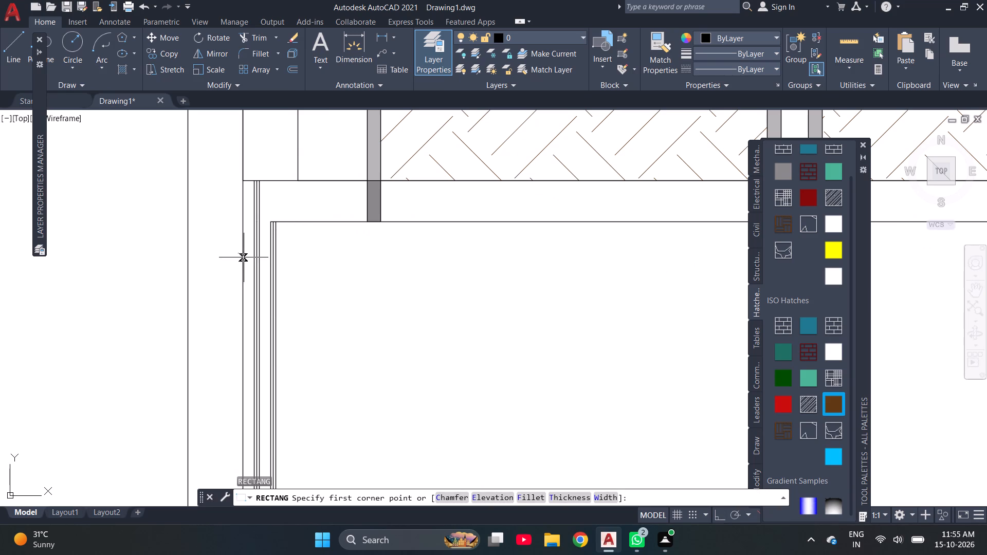
pyautogui.scroll(3, 252, 249)
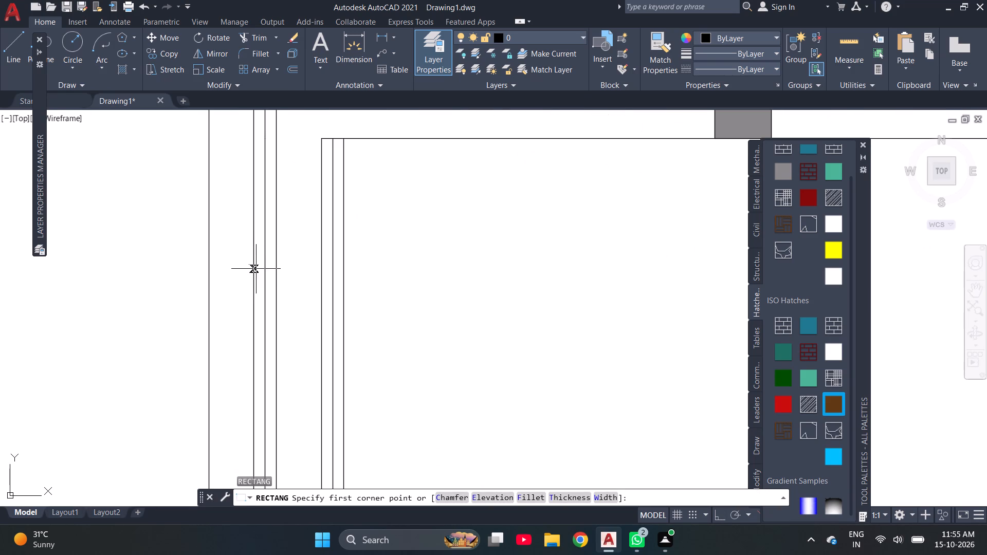
pyautogui.click(252, 271)
pyautogui.scroll(-6, 248, 258)
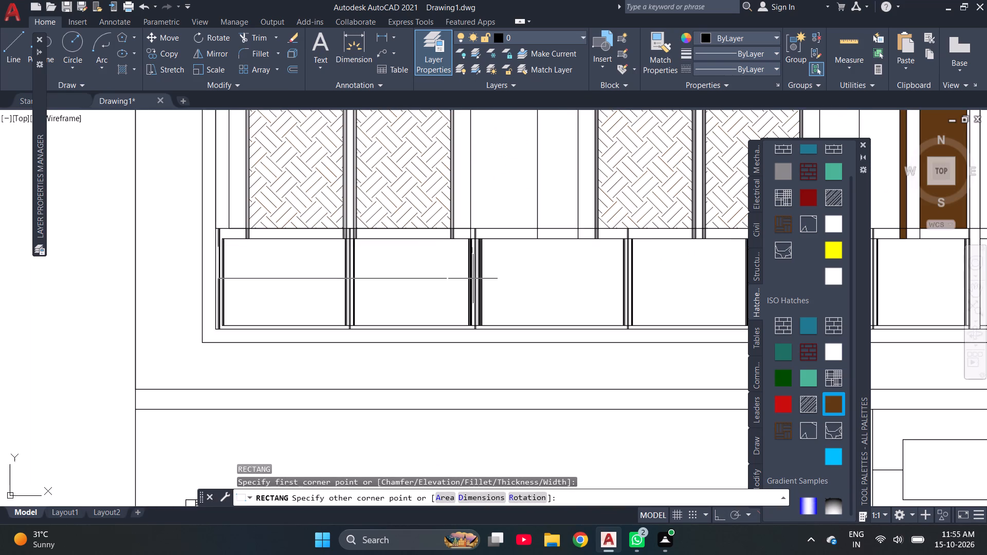
pyautogui.scroll(-2, 597, 276)
pyautogui.scroll(-2, 357, 250)
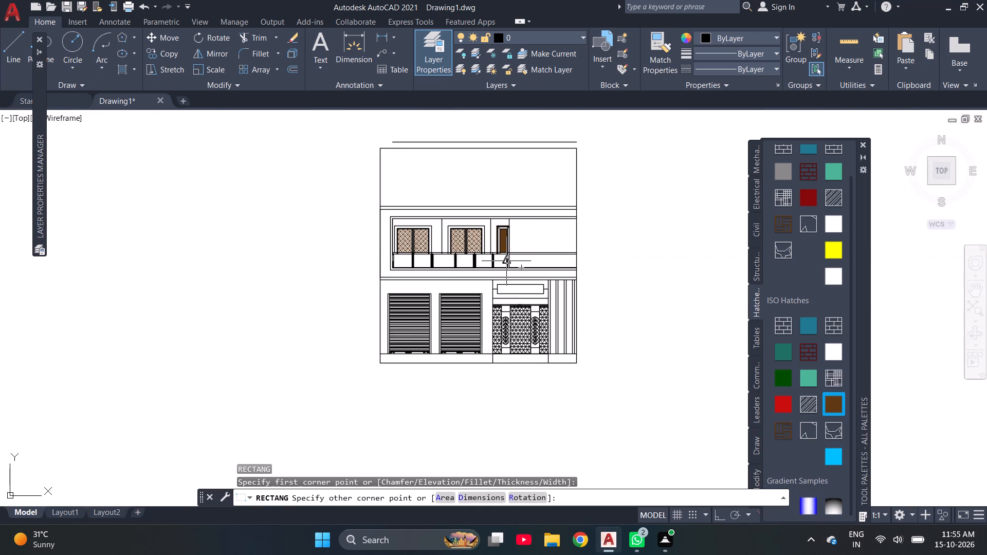
pyautogui.scroll(5, 503, 260)
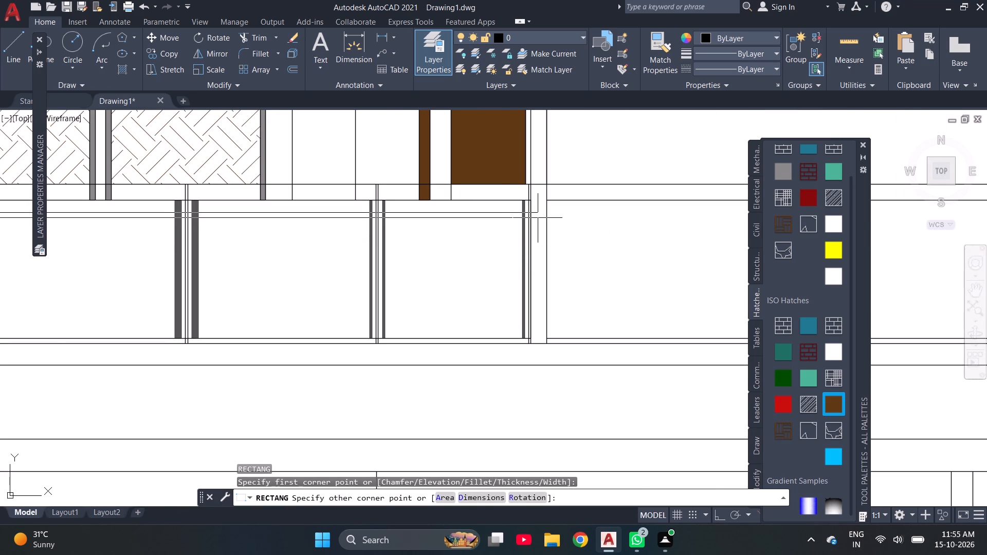
pyautogui.scroll(3, 536, 217)
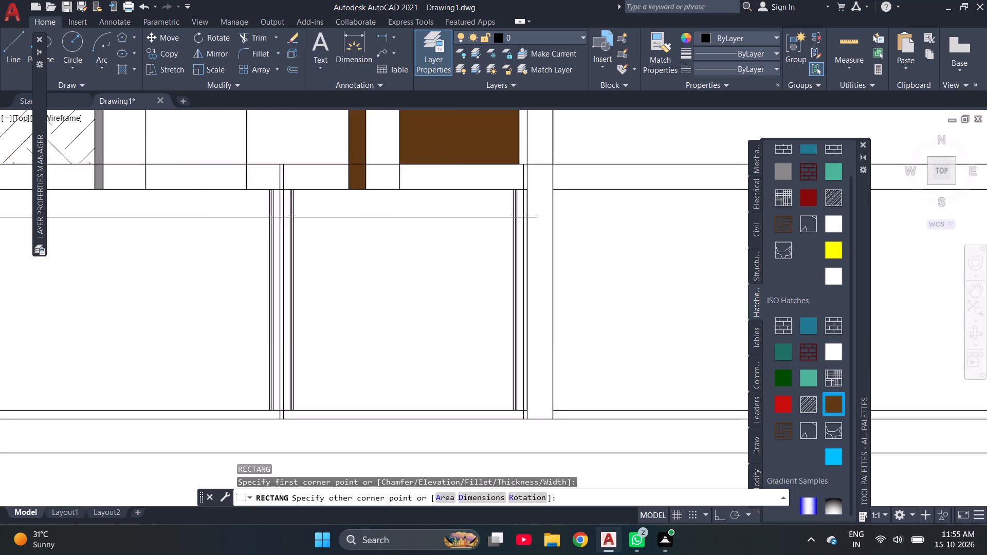
pyautogui.scroll(1, 536, 217)
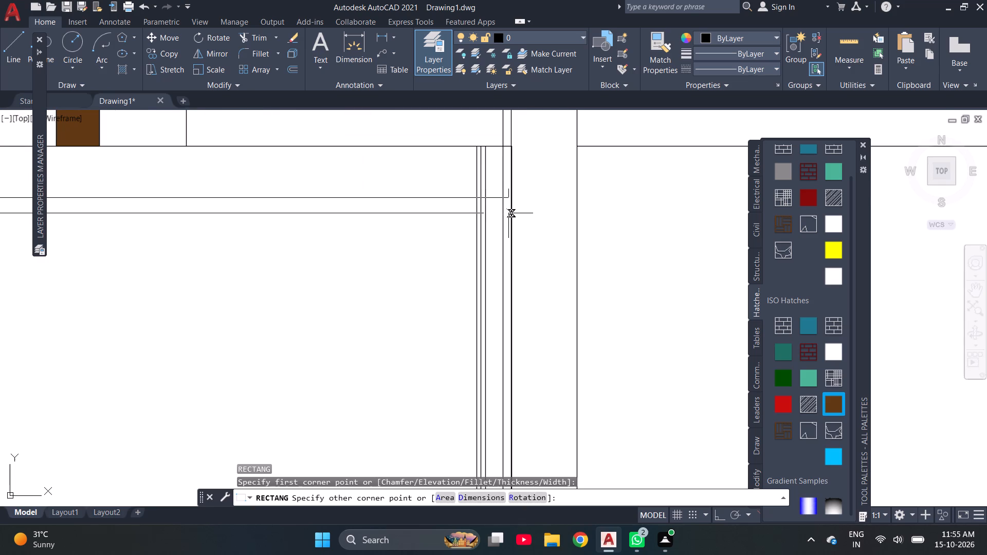
pyautogui.click(512, 212)
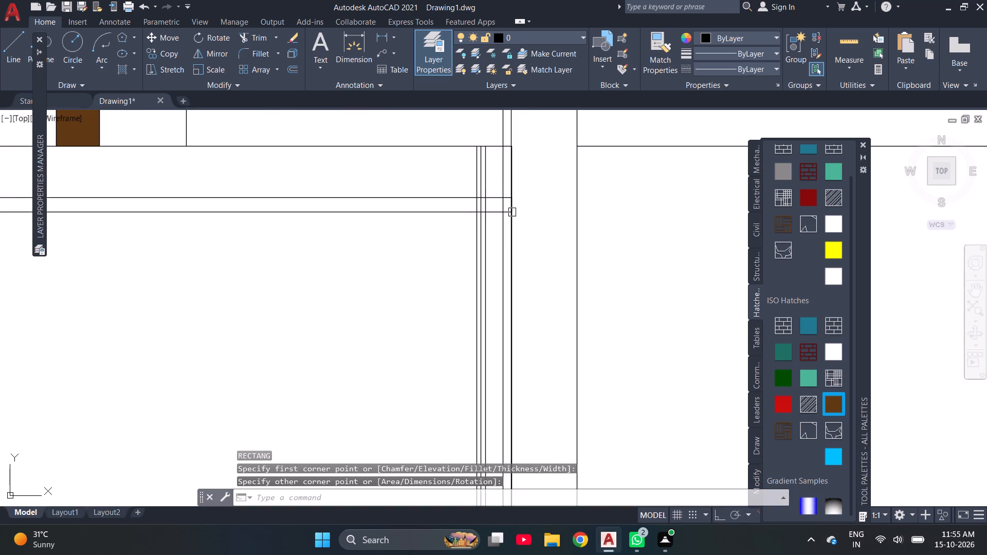
# Draw a second thin horizontal rectangle across the lower part of the balcony panel, between its left-end and right-end vertical lines.
pyautogui.scroll(-6, 509, 268)
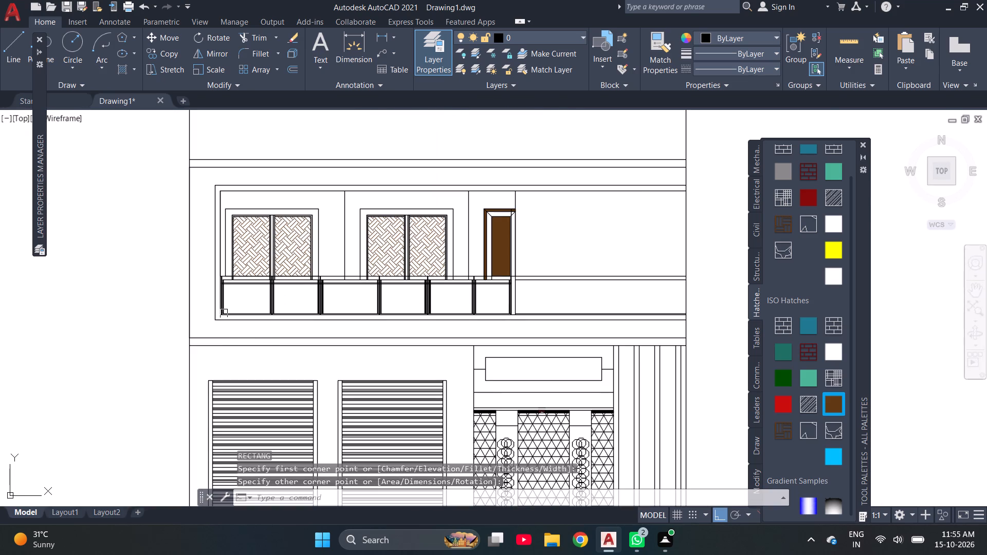
pyautogui.scroll(6, 218, 310)
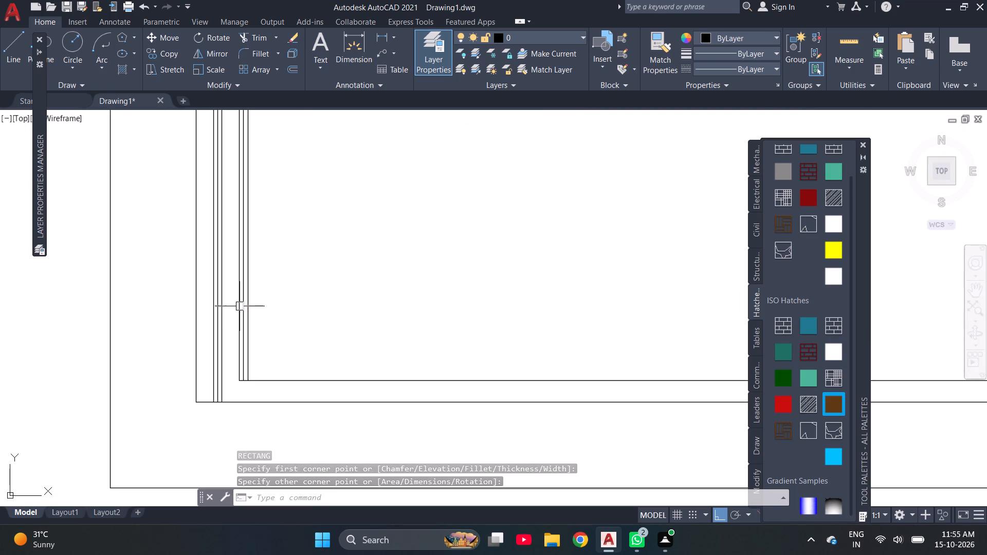
pyautogui.scroll(1, 240, 306)
pyautogui.press('space')
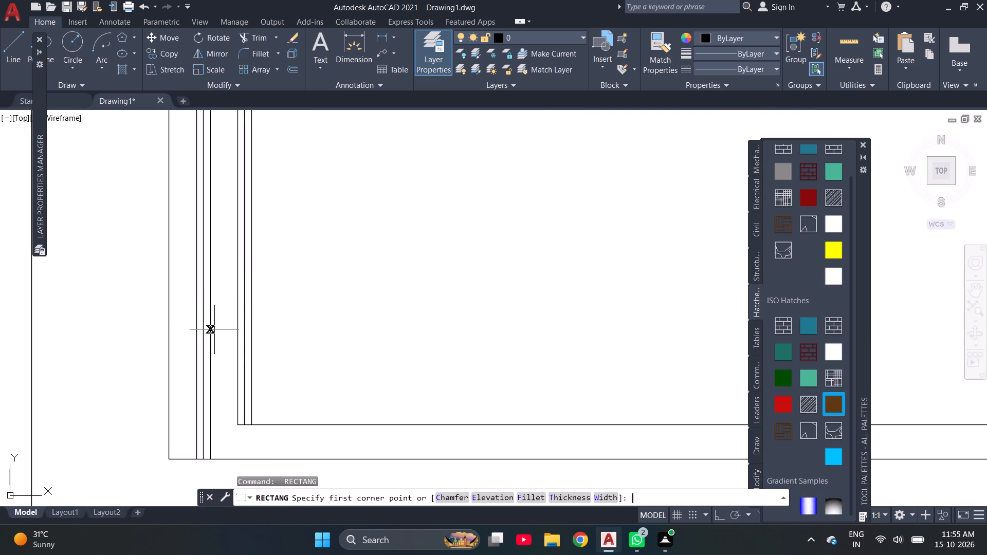
pyautogui.click(195, 287)
pyautogui.scroll(-5, 264, 303)
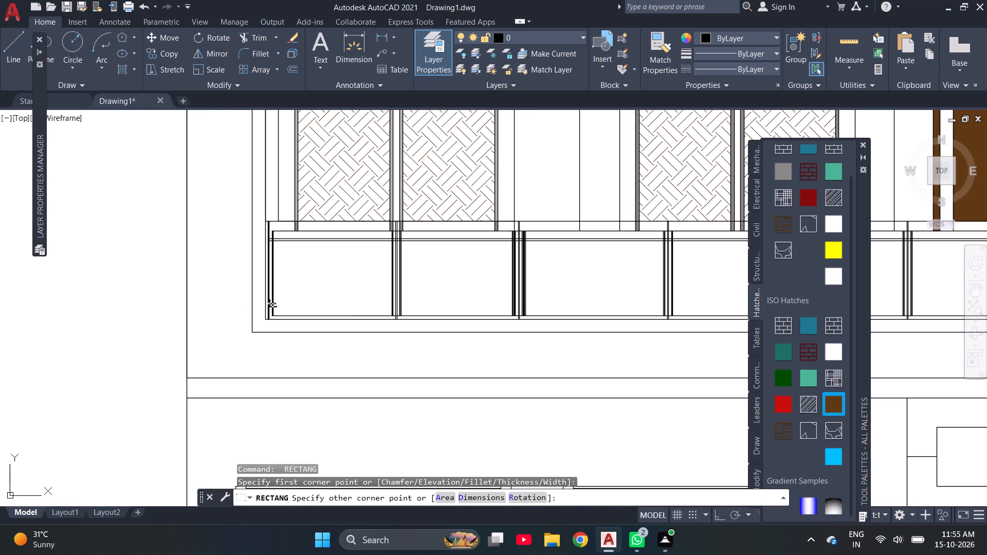
pyautogui.scroll(-3, 284, 257)
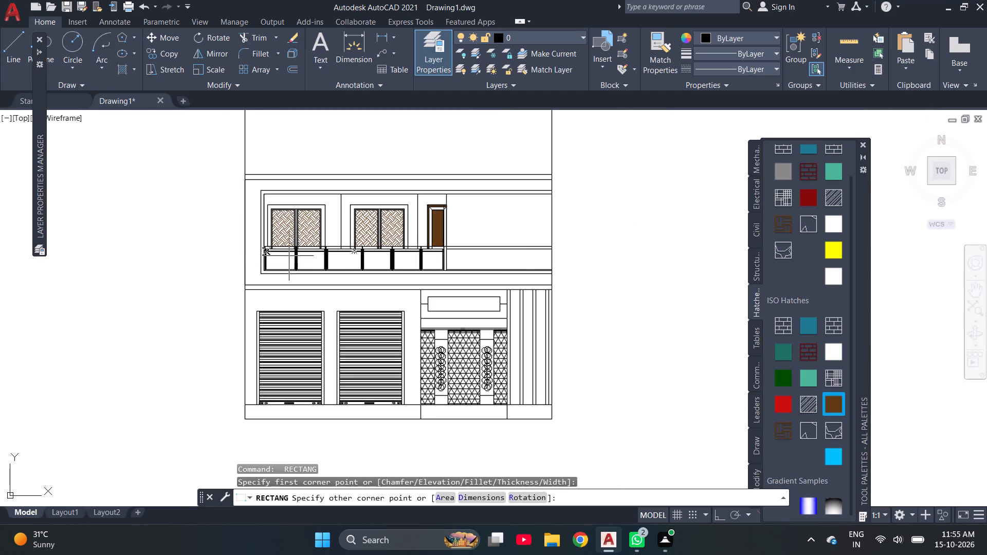
pyautogui.scroll(4, 440, 268)
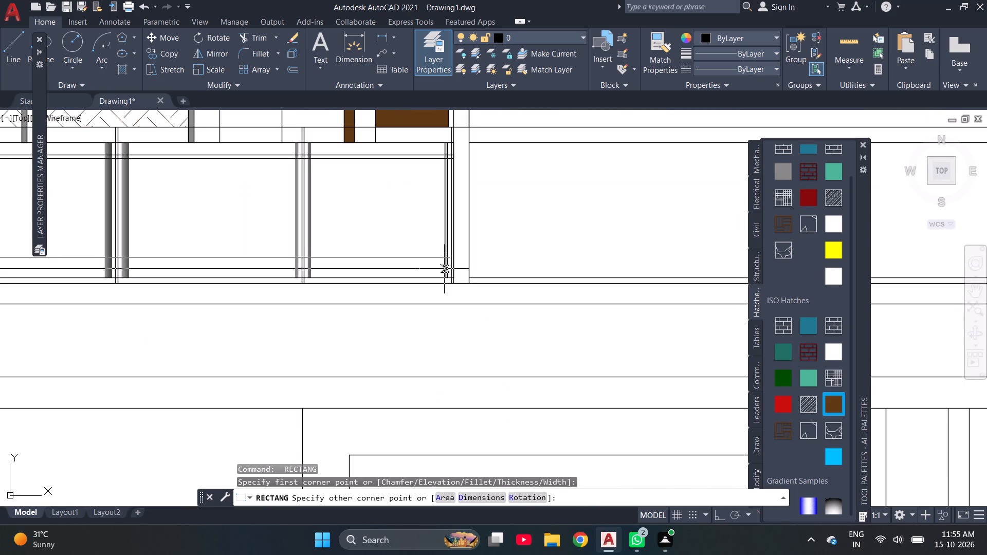
pyautogui.scroll(1, 444, 261)
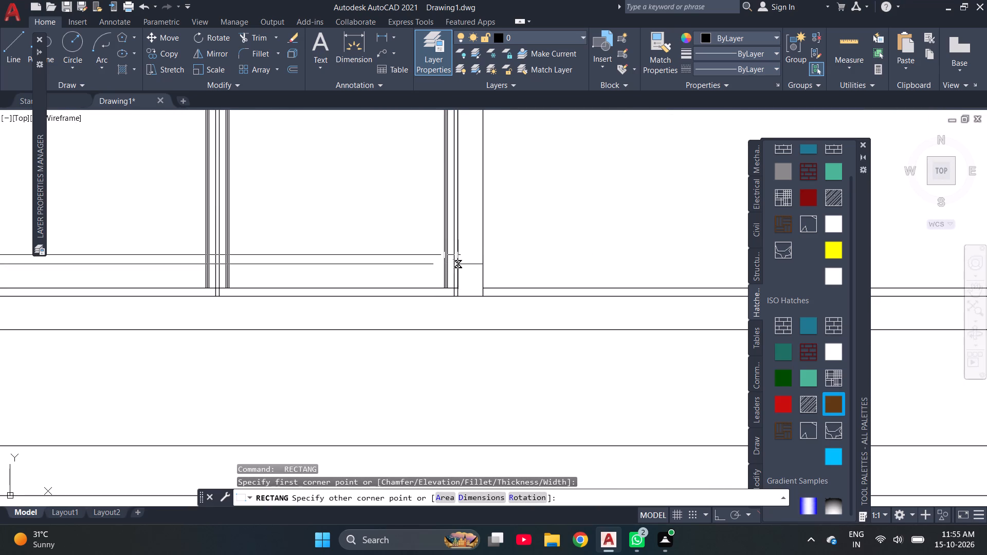
pyautogui.scroll(4, 458, 264)
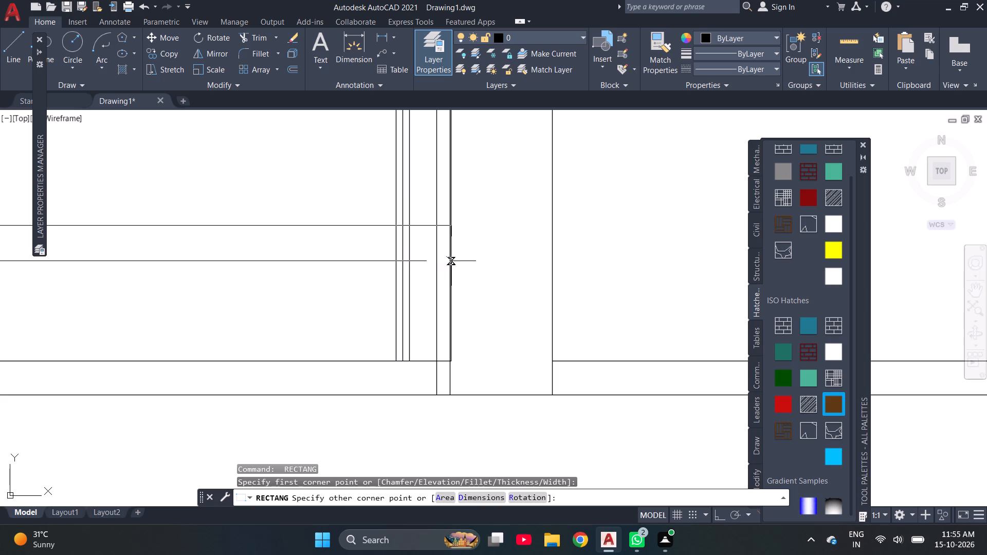
pyautogui.click(451, 261)
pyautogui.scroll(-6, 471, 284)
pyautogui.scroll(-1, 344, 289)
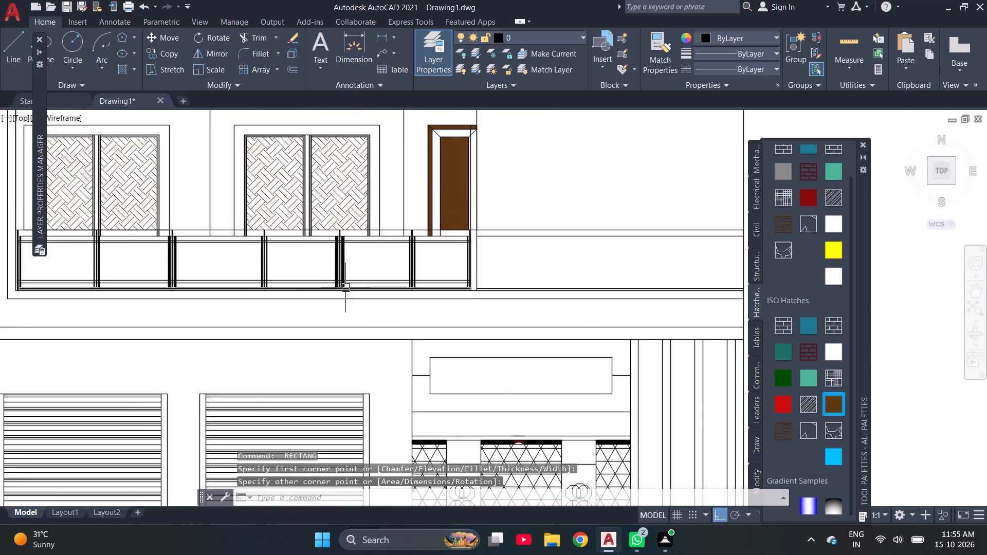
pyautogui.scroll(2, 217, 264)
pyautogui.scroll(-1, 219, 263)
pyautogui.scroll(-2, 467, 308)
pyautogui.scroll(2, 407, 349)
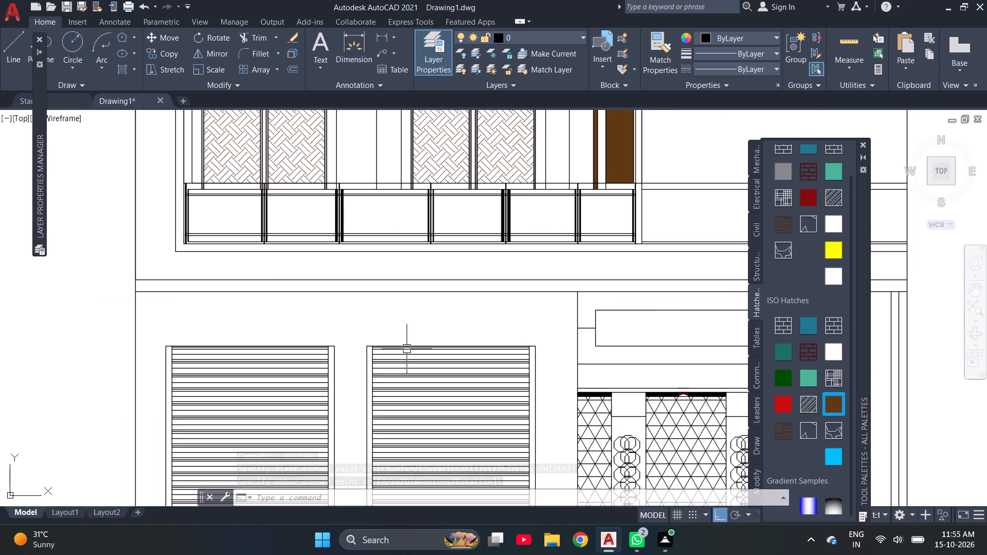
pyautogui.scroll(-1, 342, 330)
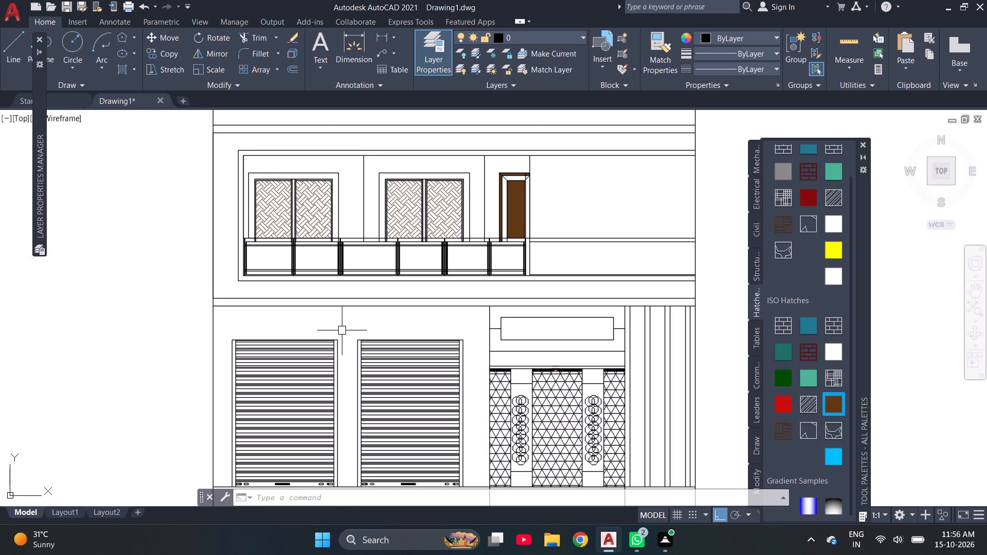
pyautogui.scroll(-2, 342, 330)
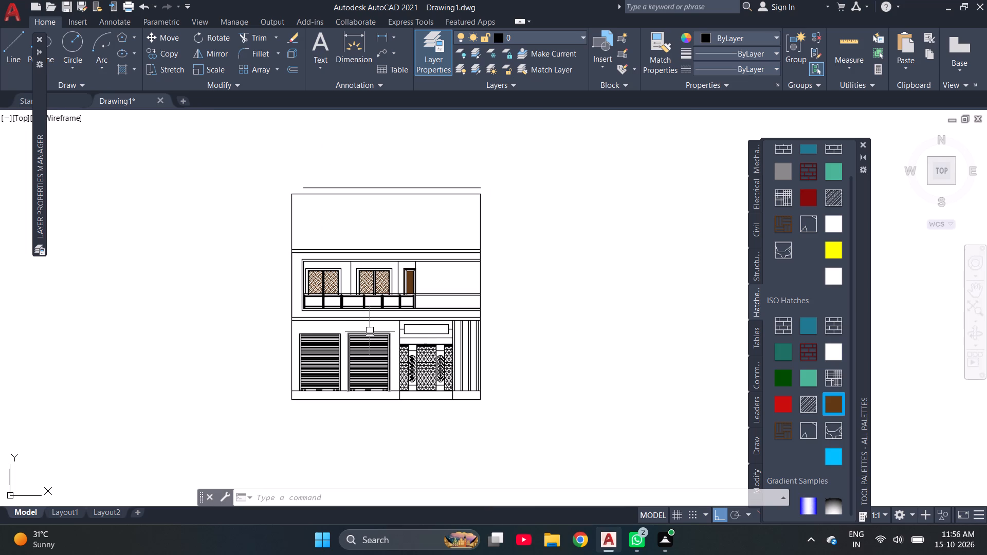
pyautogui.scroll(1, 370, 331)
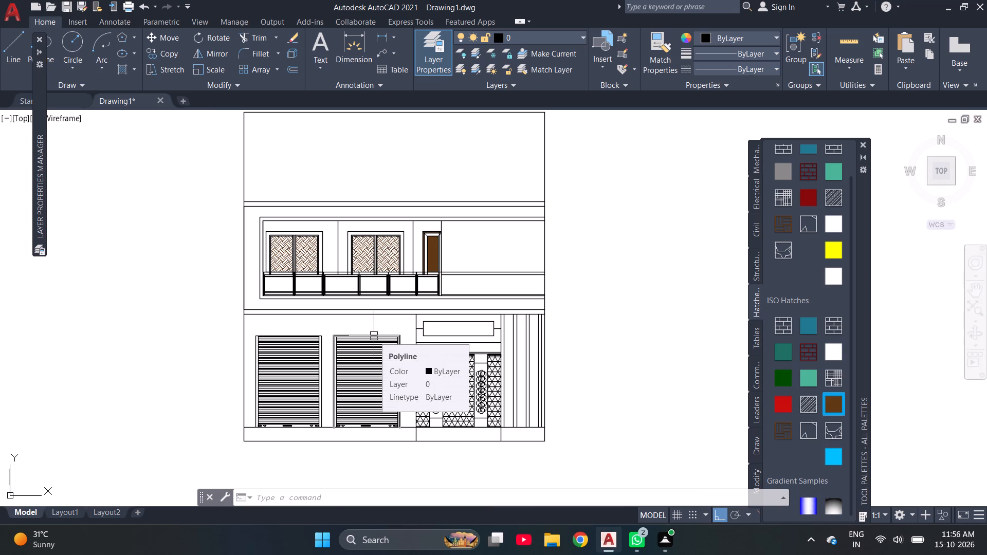
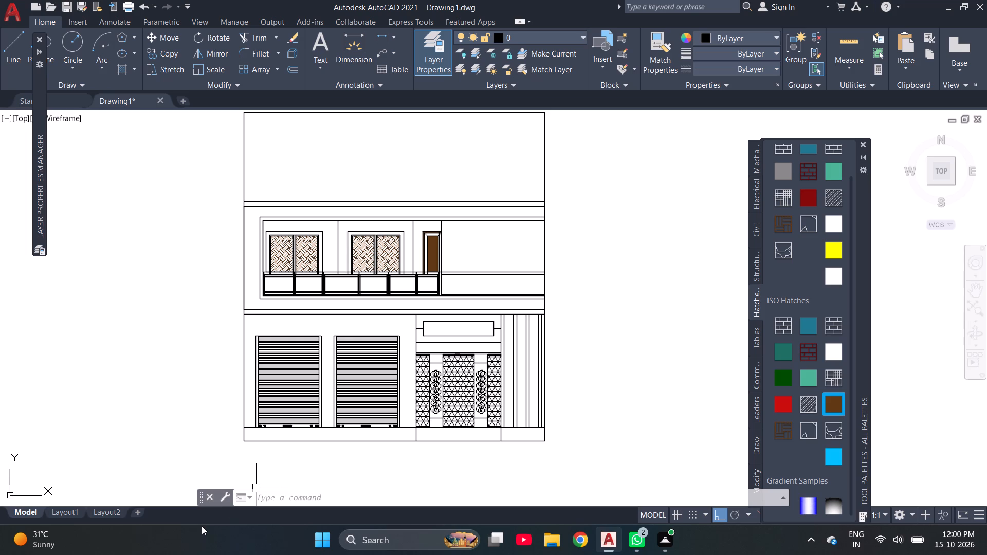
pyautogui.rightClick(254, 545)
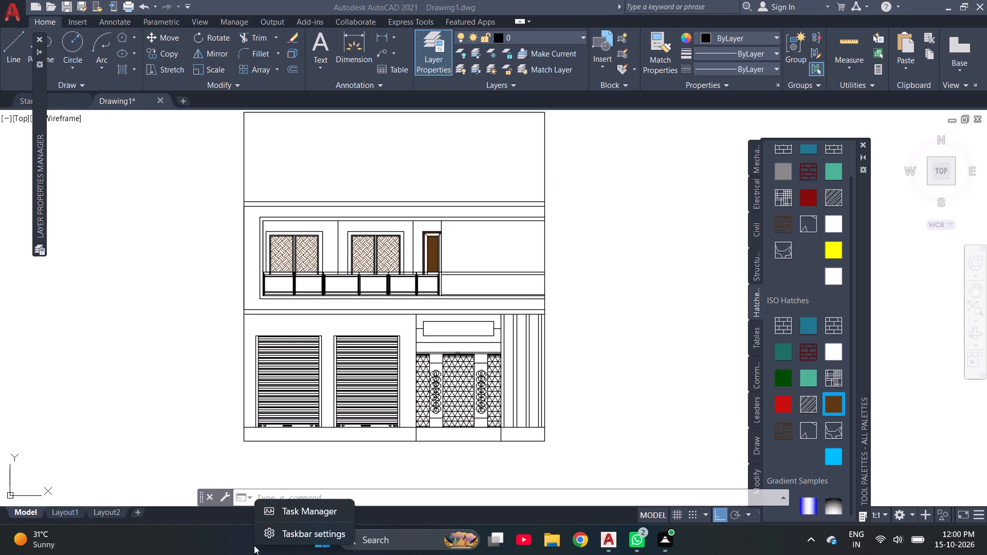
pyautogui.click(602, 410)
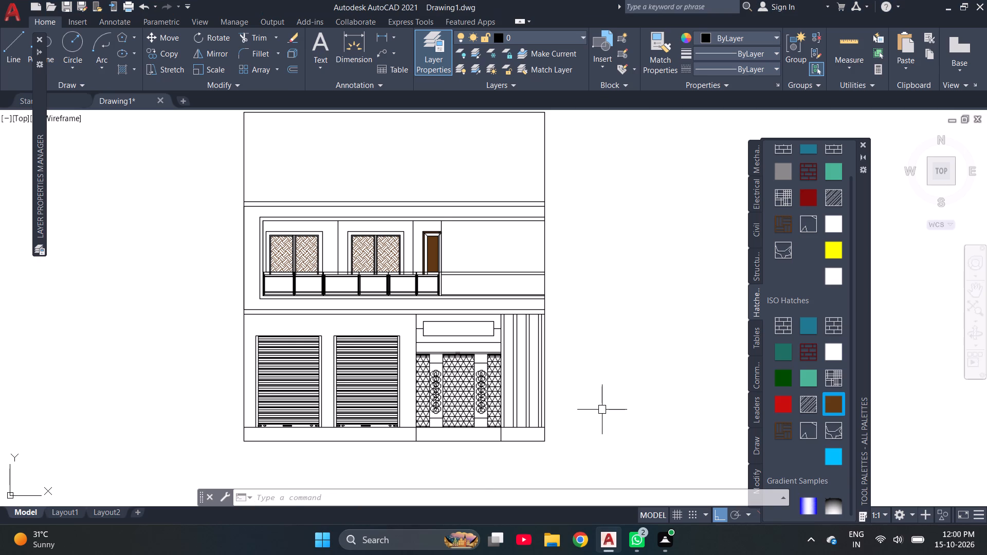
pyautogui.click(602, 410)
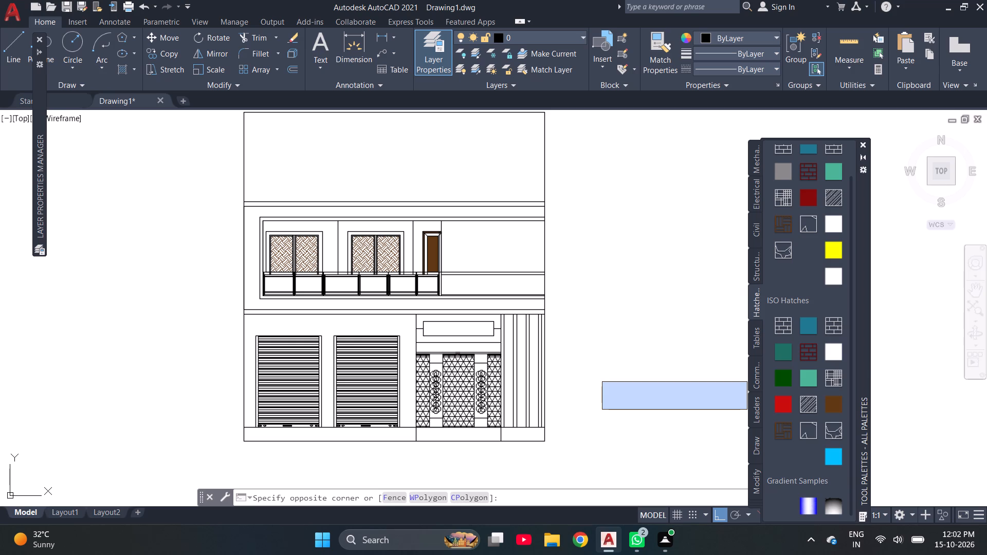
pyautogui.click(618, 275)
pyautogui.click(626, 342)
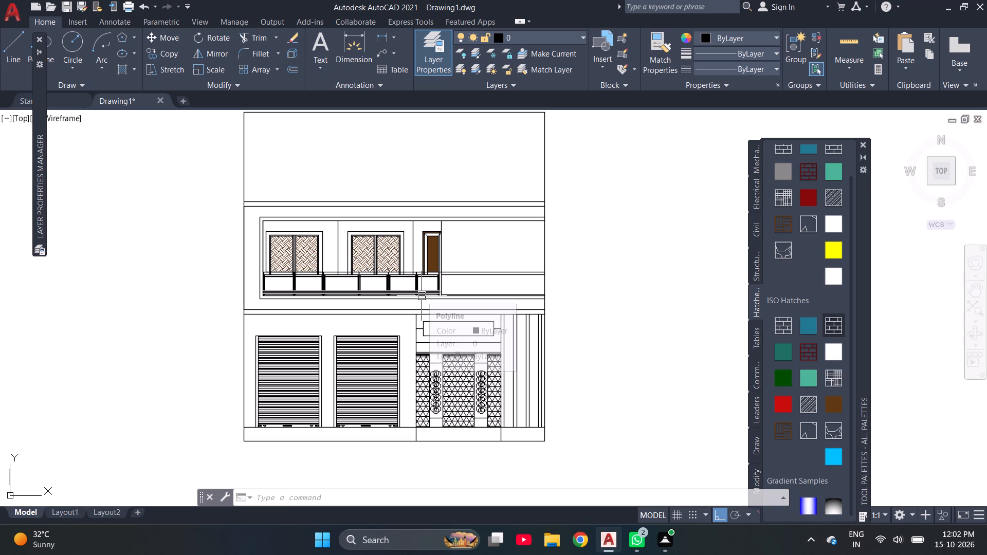
# Offset the middle storey's vertical wall line beside the door 2' away from the door, into the blank wall area.
pyautogui.scroll(3, 422, 296)
pyautogui.scroll(-2, 441, 266)
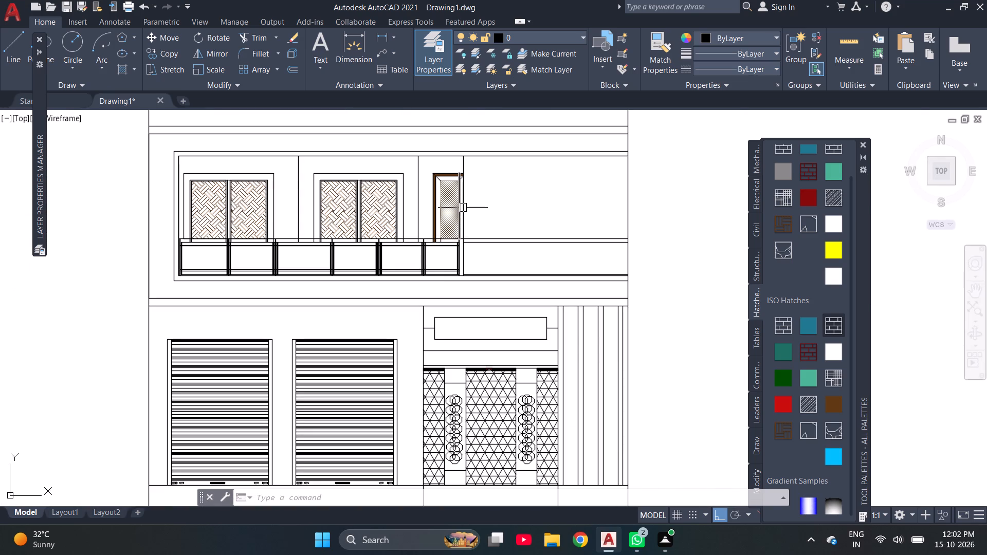
pyautogui.press('o')
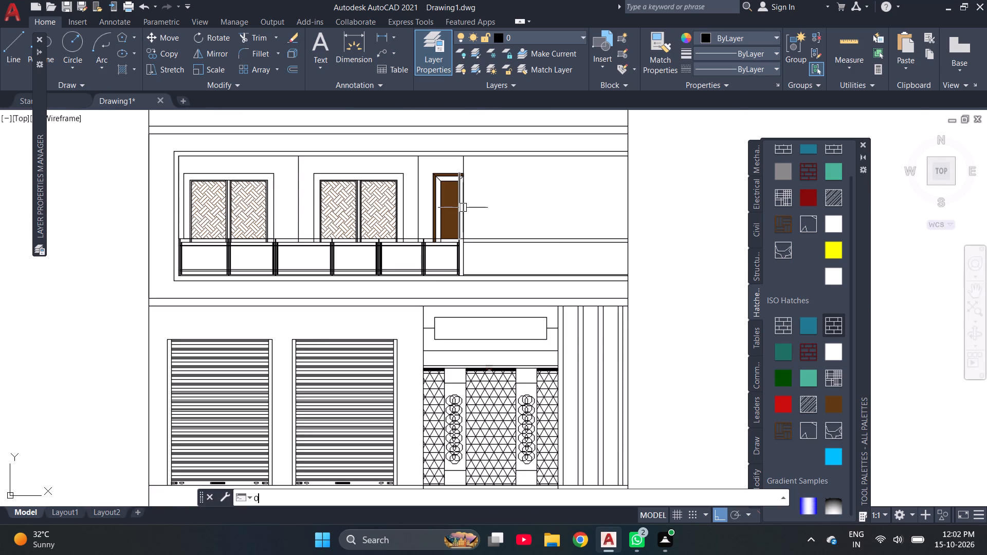
pyautogui.press('Return')
pyautogui.write("2'")
pyautogui.press('Return')
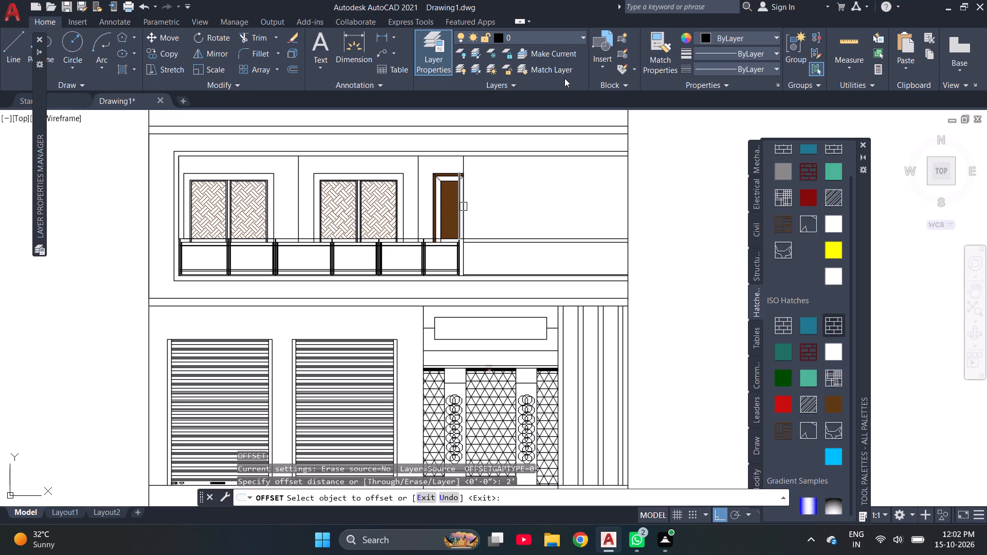
pyautogui.scroll(3, 459, 177)
pyautogui.click(470, 138)
pyautogui.click(568, 163)
pyautogui.scroll(-1, 502, 210)
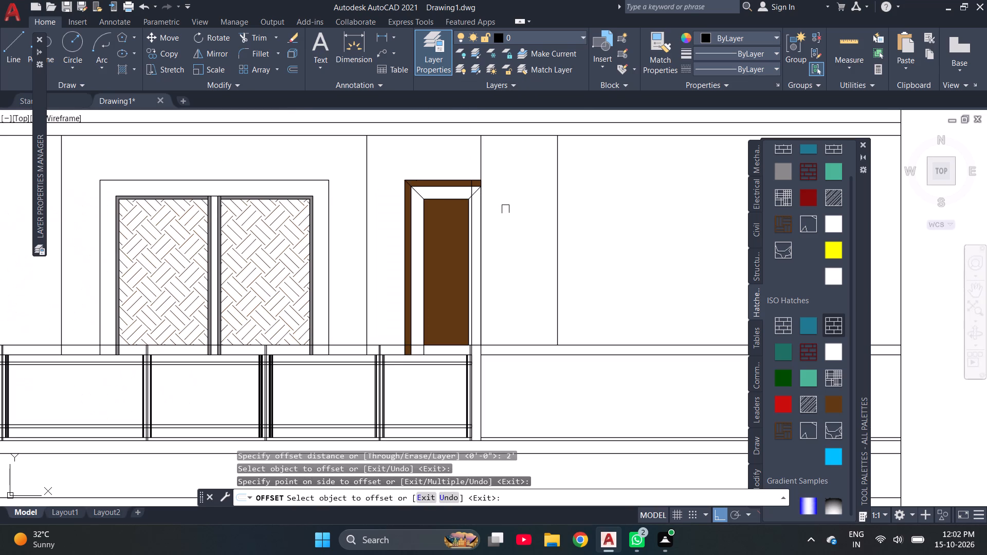
pyautogui.press('Escape')
pyautogui.press('Escape')
pyautogui.press('Escape')
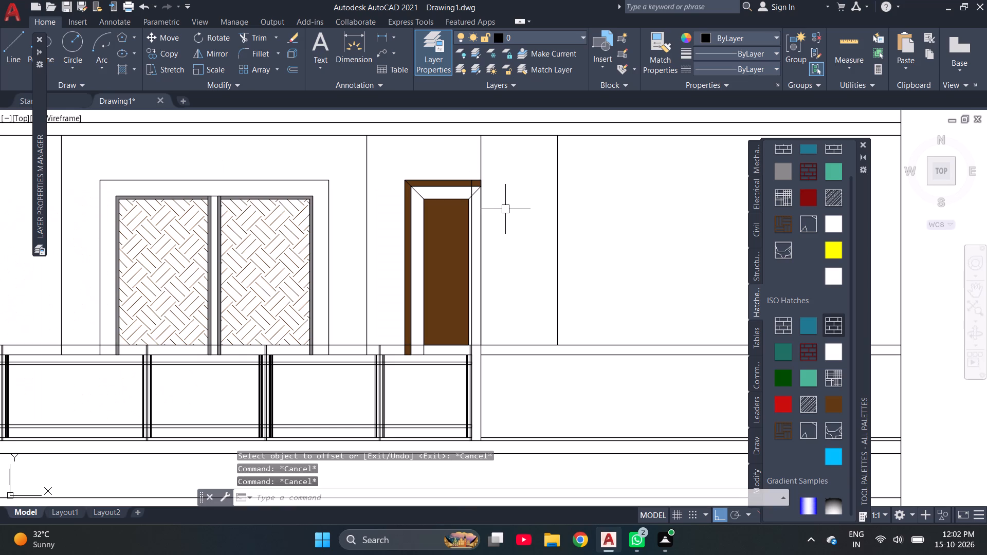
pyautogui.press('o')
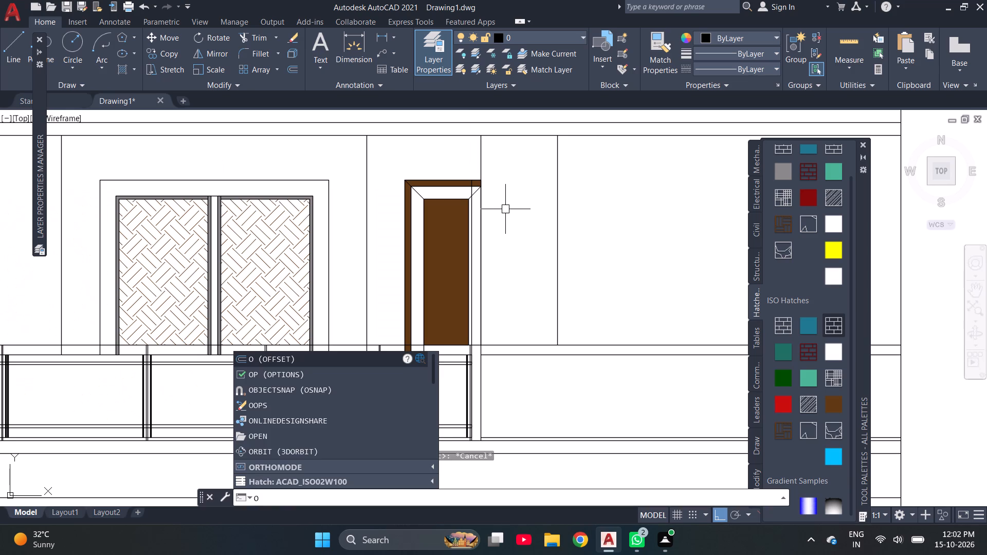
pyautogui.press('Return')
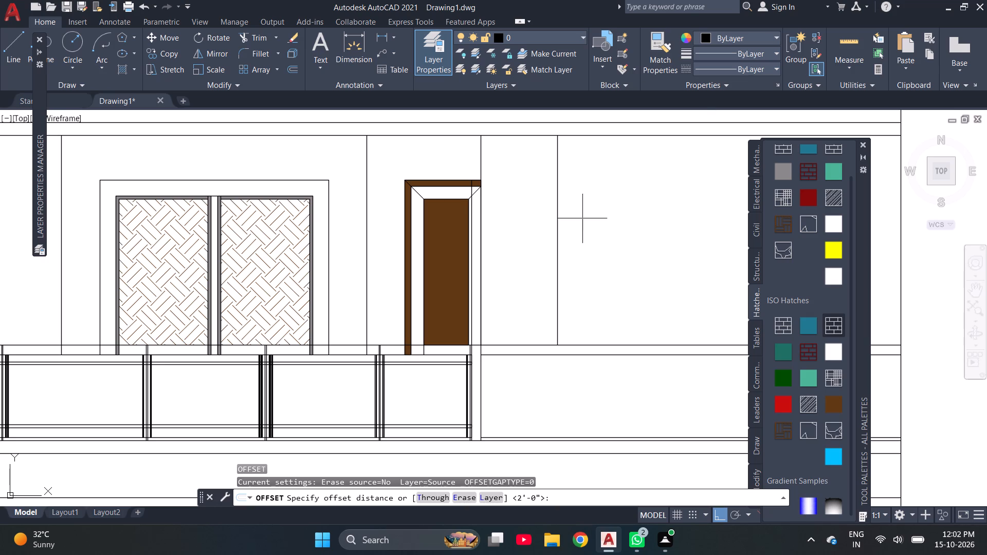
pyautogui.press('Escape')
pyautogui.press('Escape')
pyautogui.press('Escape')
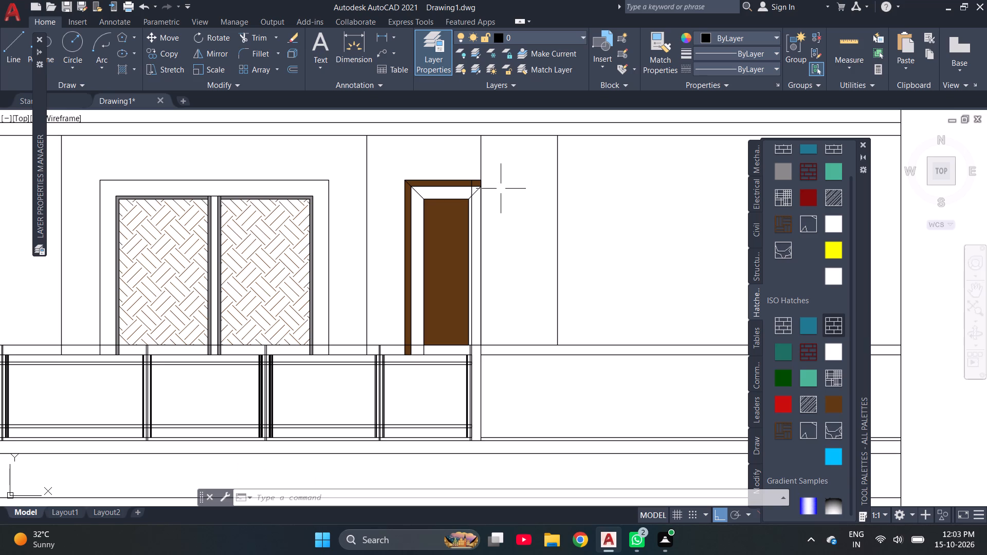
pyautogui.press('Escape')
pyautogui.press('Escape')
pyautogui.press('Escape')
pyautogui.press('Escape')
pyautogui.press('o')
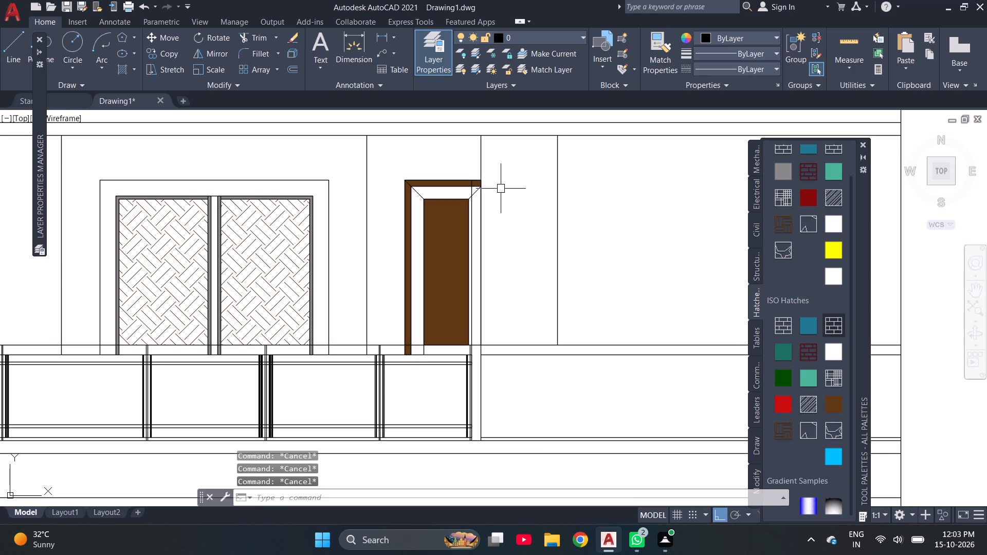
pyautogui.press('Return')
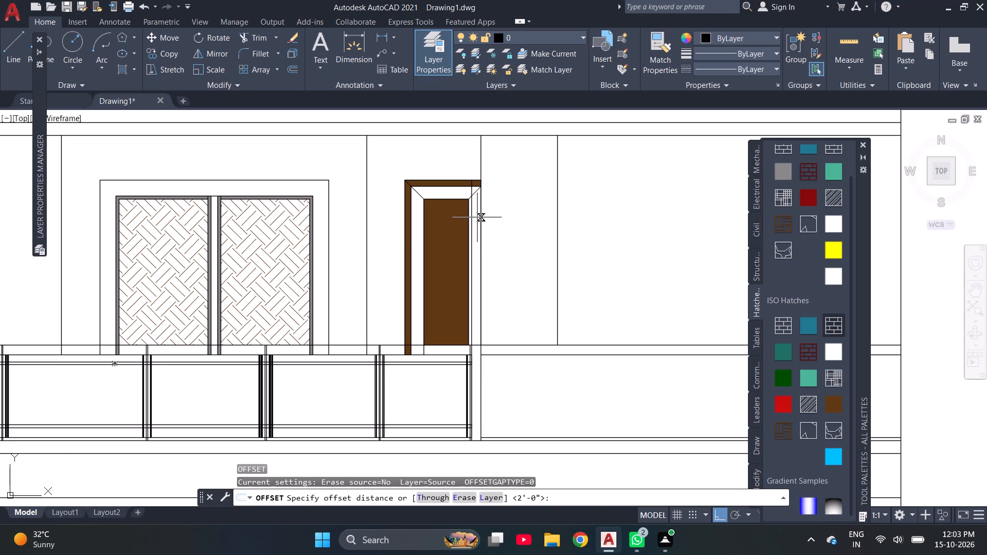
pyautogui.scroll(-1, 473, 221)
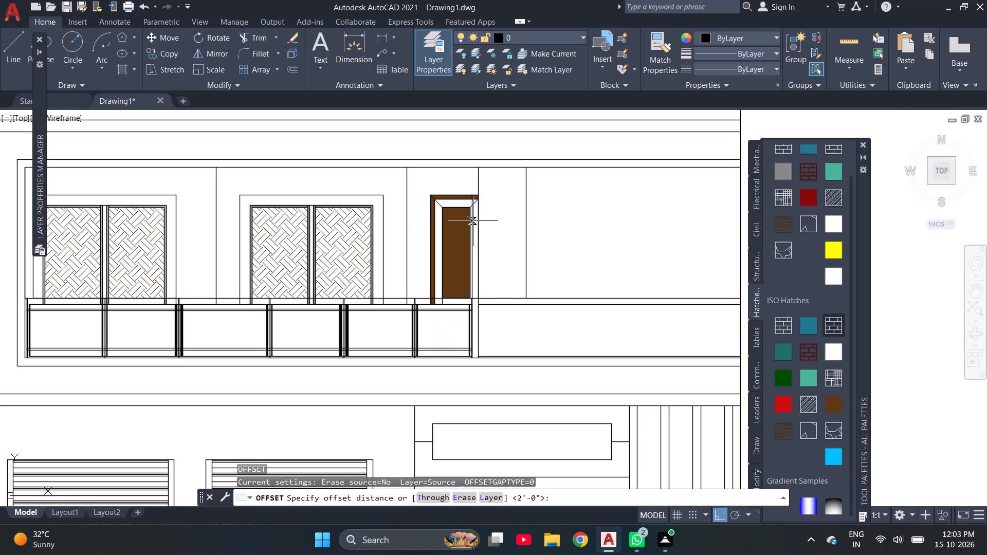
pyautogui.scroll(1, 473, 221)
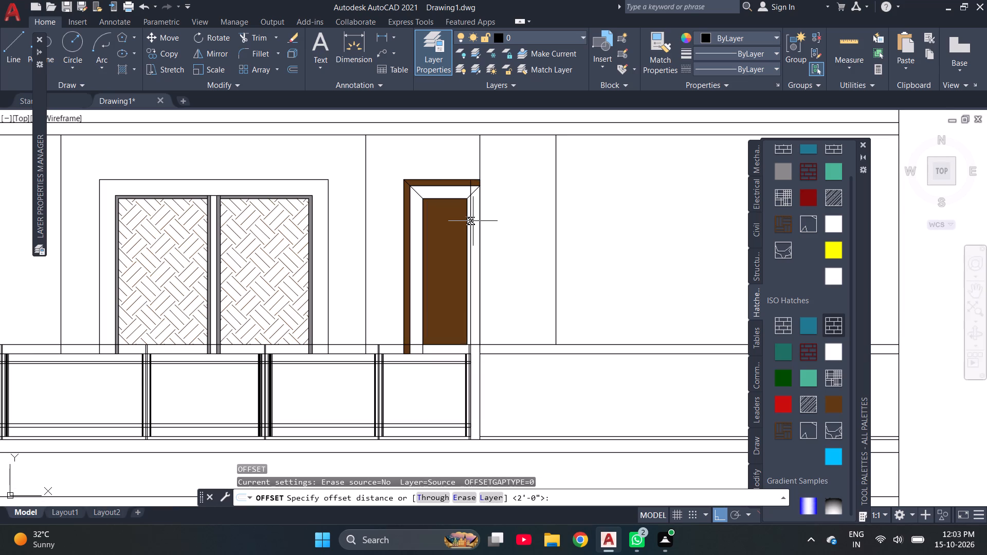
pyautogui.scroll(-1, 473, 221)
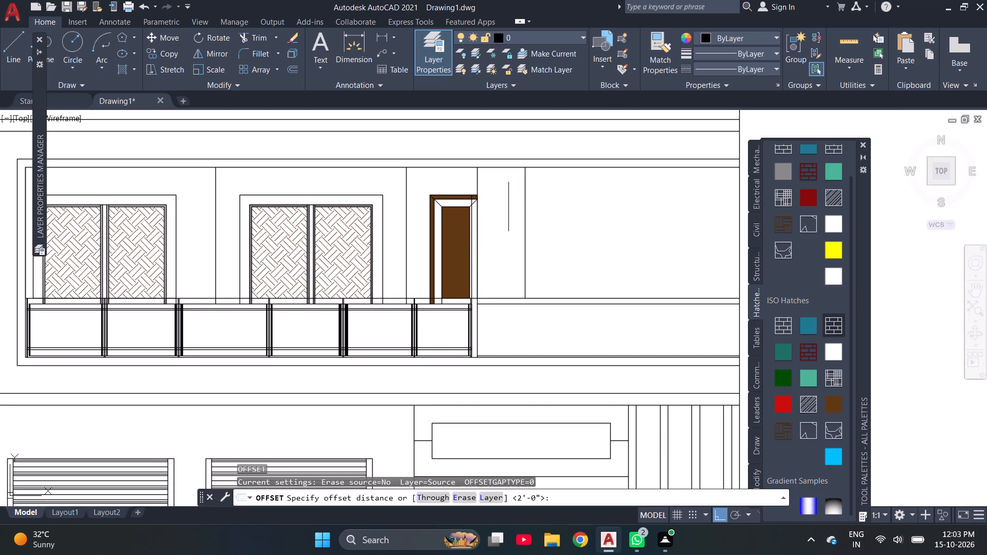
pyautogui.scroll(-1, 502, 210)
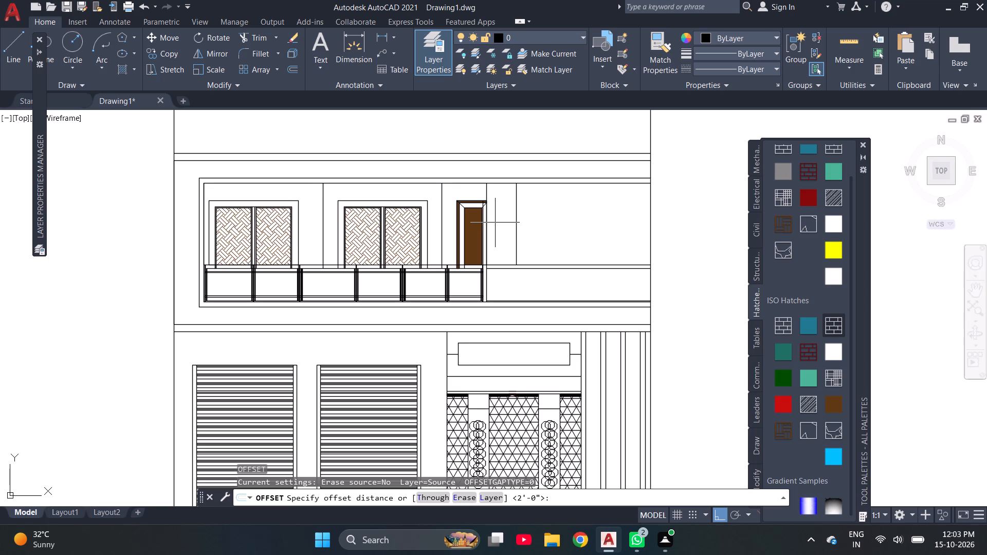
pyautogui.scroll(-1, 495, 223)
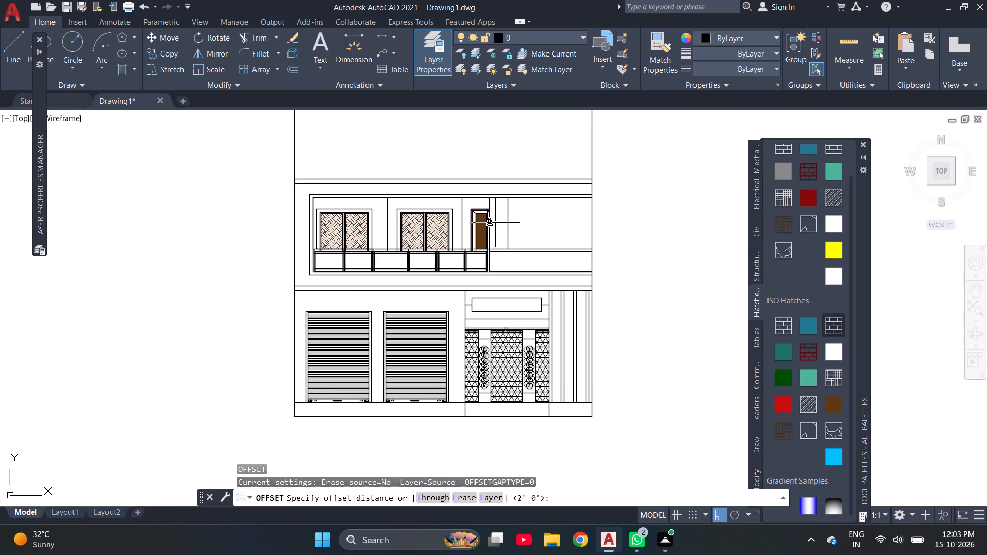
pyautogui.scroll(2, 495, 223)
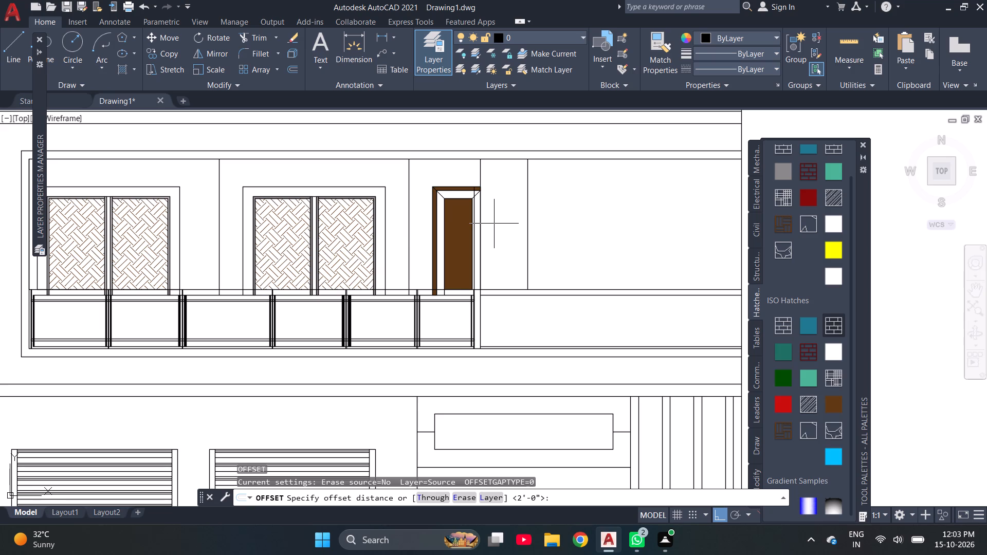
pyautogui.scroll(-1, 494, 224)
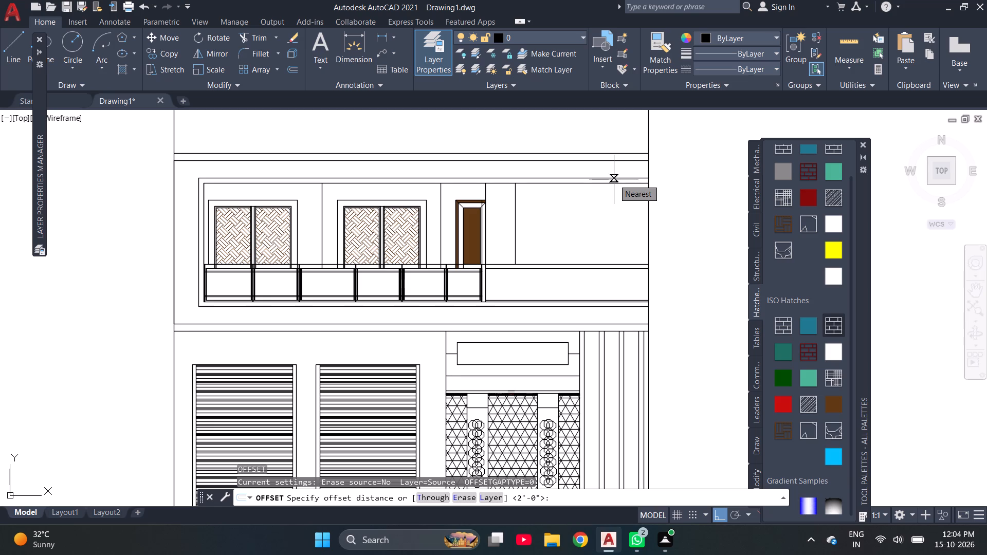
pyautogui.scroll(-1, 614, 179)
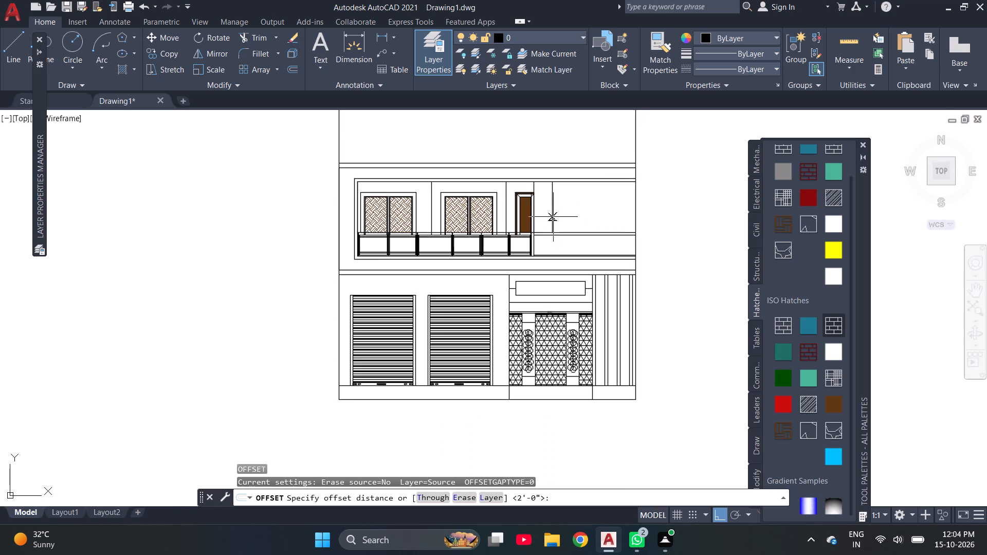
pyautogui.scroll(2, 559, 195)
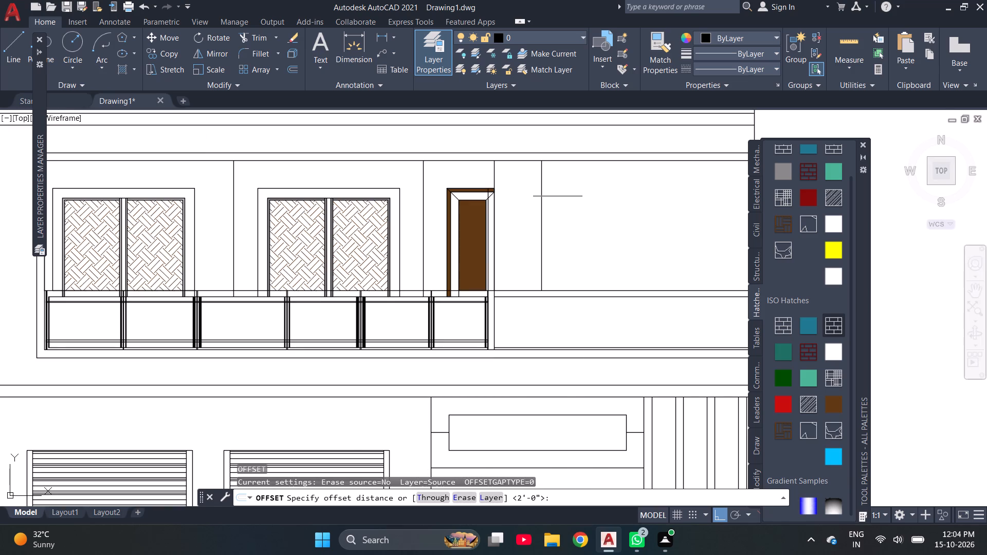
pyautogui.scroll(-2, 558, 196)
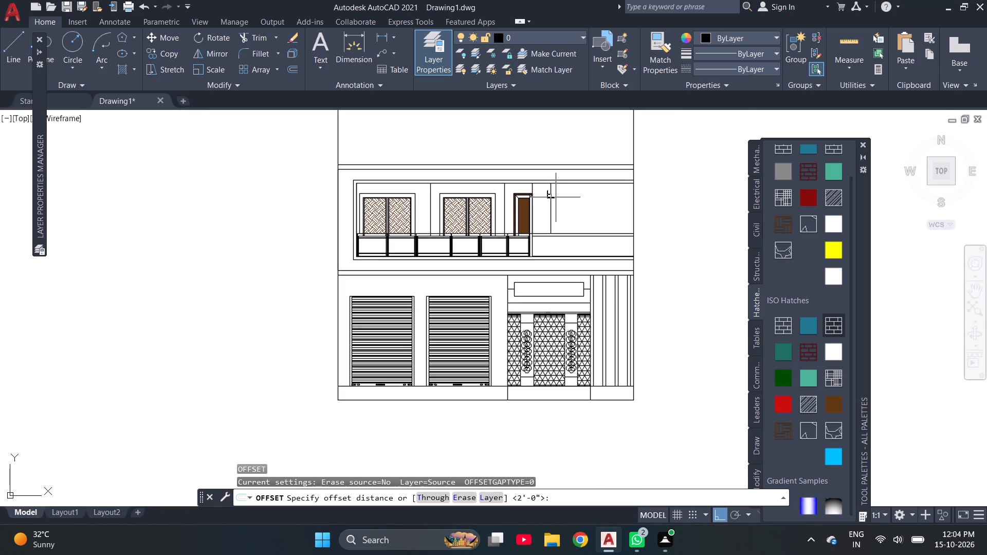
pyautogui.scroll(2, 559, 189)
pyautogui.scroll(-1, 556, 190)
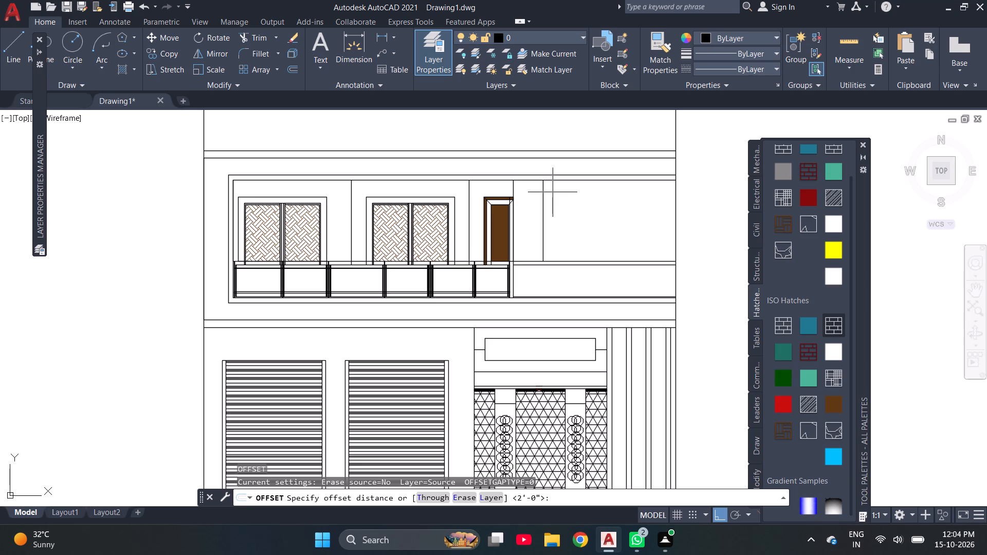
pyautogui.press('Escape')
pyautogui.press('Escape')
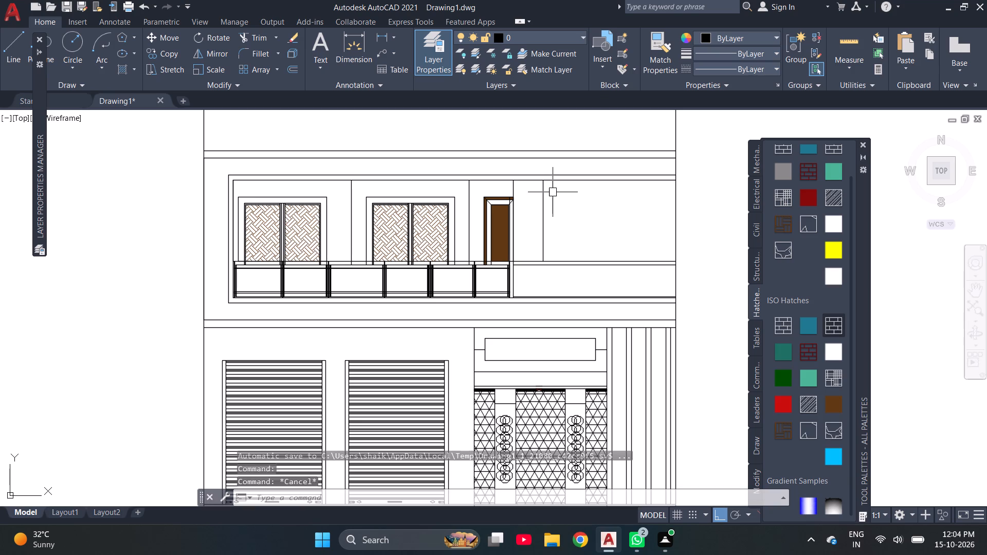
# Offset the first vertical line in the wall area beyond the door 4' farther away from the door.
pyautogui.press('o')
pyautogui.press('Return')
pyautogui.press('4')
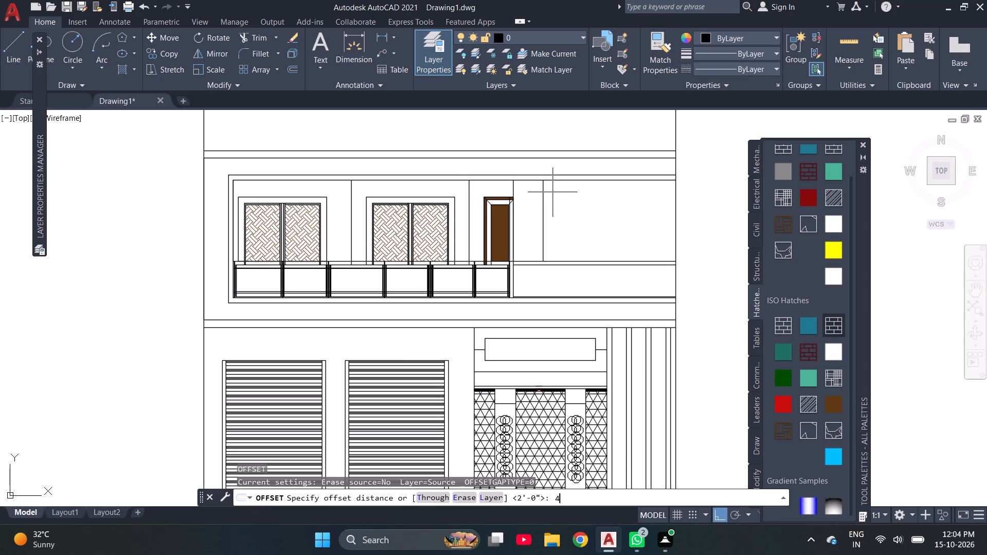
pyautogui.press("'")
pyautogui.press('Return')
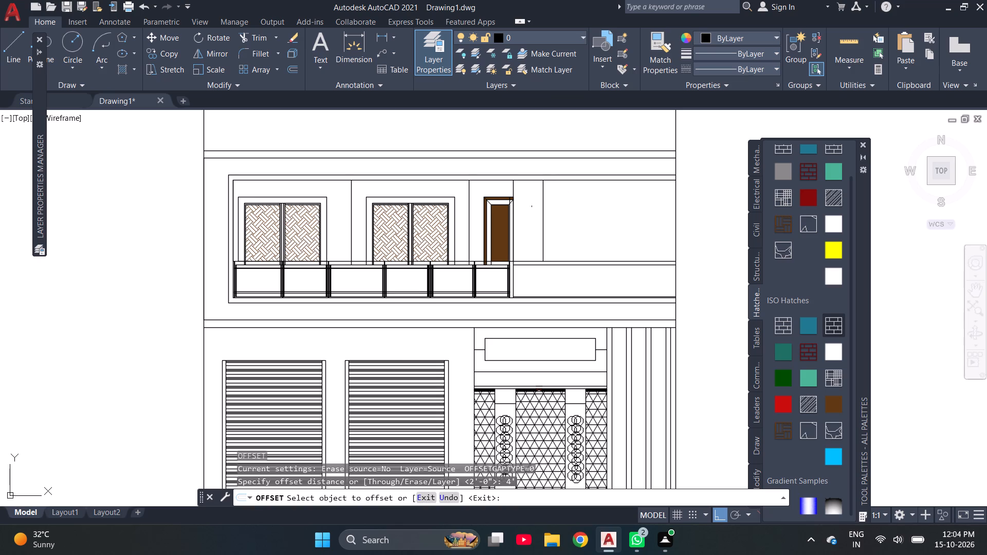
pyautogui.click(541, 226)
pyautogui.click(642, 226)
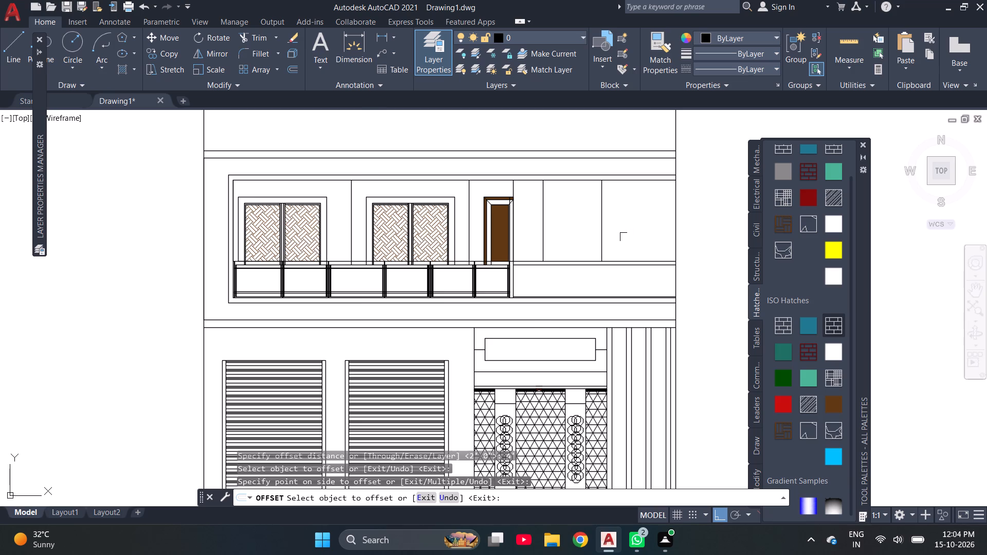
pyautogui.scroll(-1, 624, 237)
pyautogui.scroll(3, 589, 229)
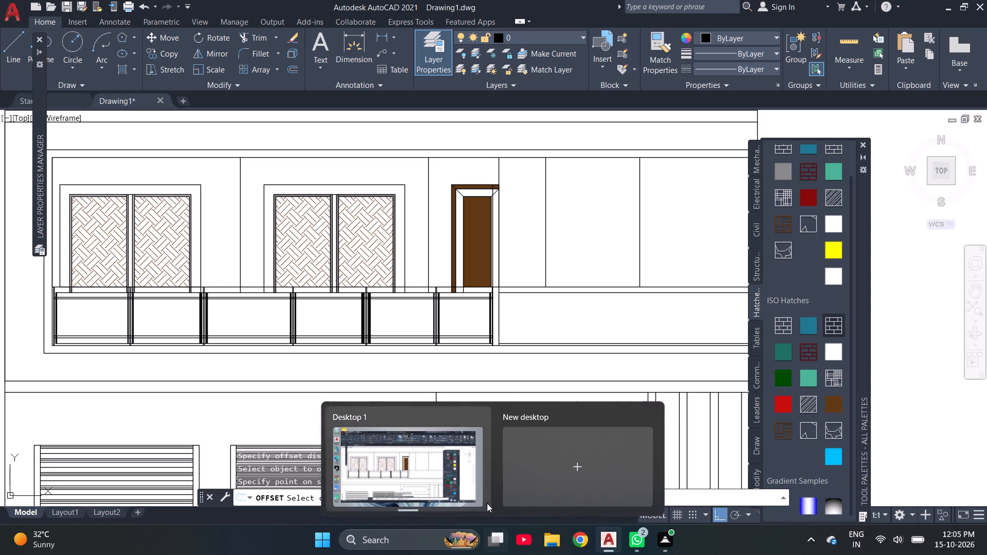
pyautogui.scroll(1, 532, 195)
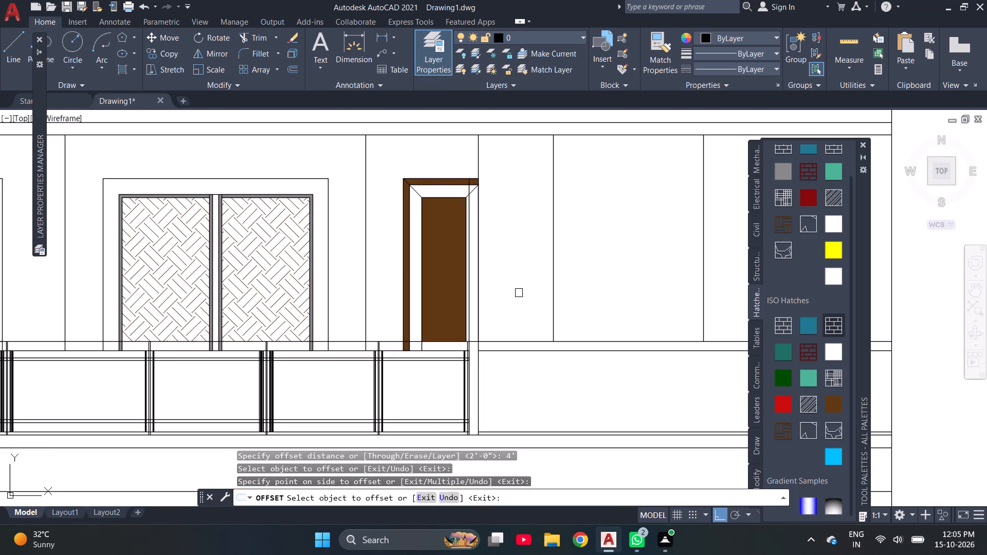
pyautogui.scroll(-1, 516, 294)
pyautogui.press('Escape')
pyautogui.press('Escape')
pyautogui.press('Escape')
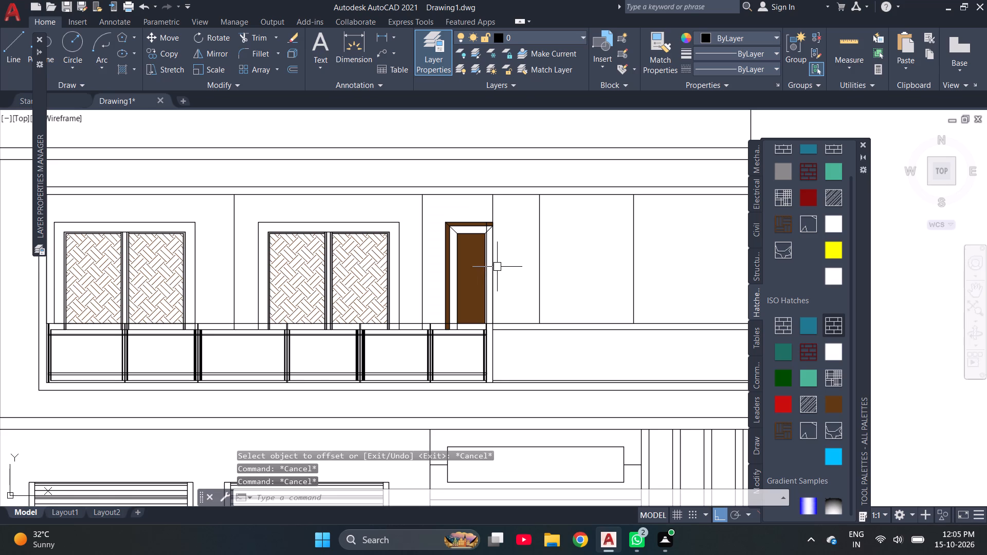
# Start an Offset for the vertical lines in the middle storey's wall area beyond the door.
pyautogui.write('O')
pyautogui.press('space')
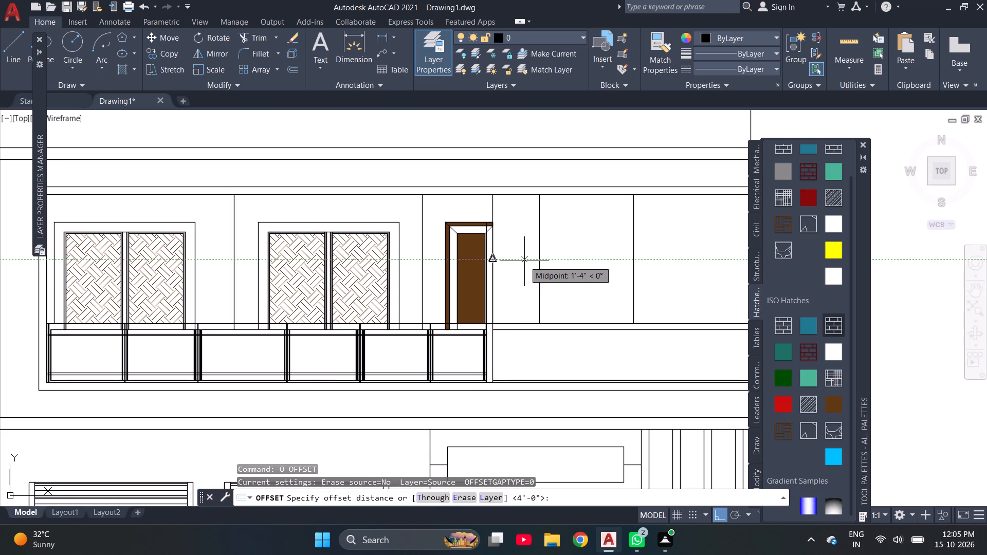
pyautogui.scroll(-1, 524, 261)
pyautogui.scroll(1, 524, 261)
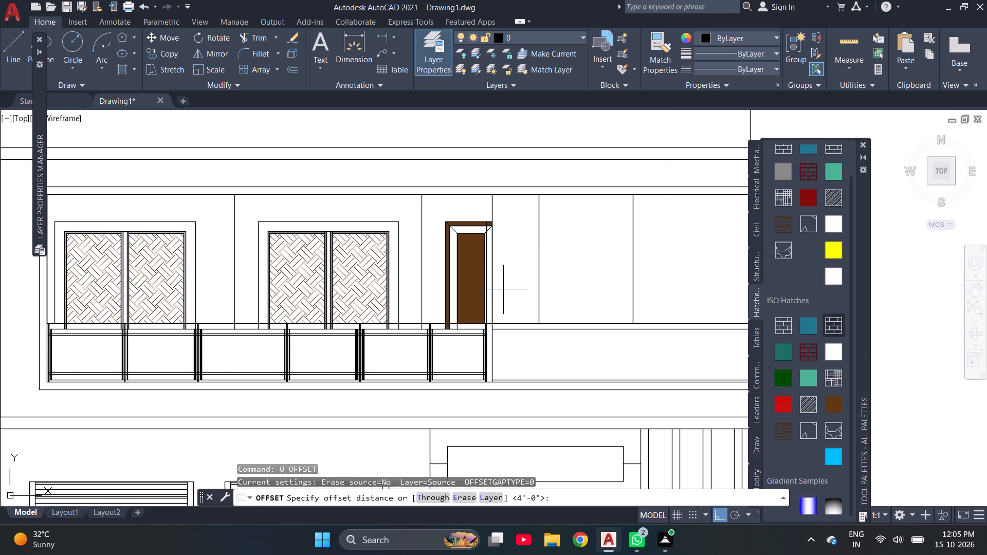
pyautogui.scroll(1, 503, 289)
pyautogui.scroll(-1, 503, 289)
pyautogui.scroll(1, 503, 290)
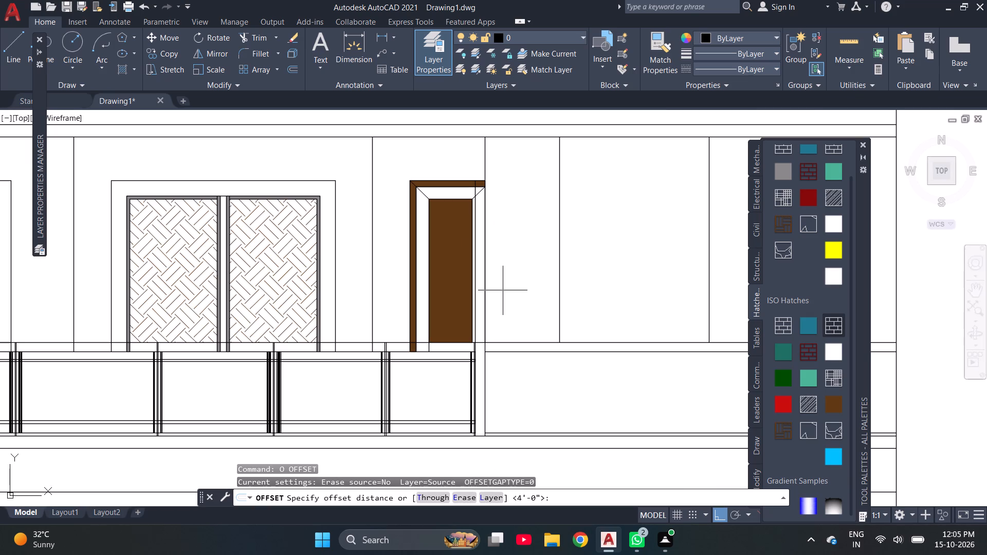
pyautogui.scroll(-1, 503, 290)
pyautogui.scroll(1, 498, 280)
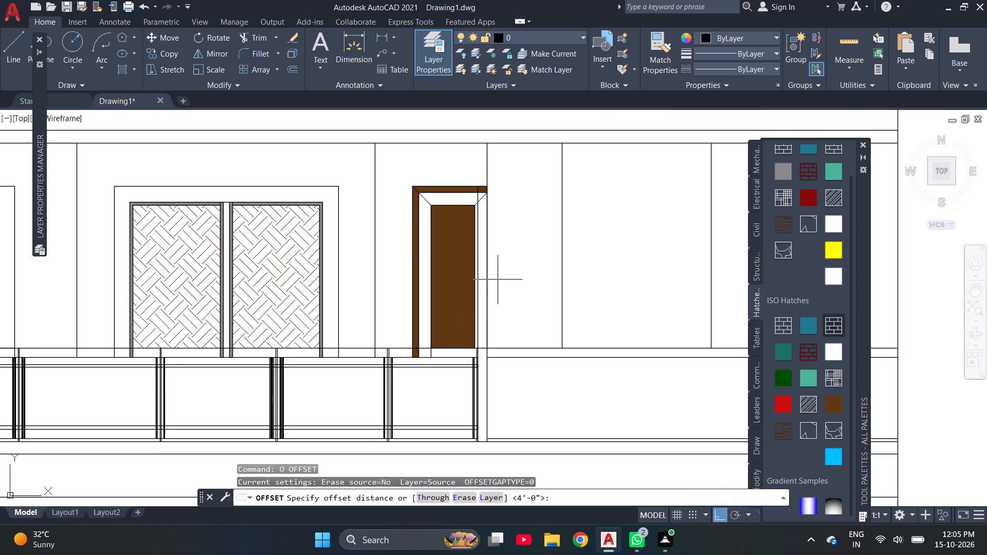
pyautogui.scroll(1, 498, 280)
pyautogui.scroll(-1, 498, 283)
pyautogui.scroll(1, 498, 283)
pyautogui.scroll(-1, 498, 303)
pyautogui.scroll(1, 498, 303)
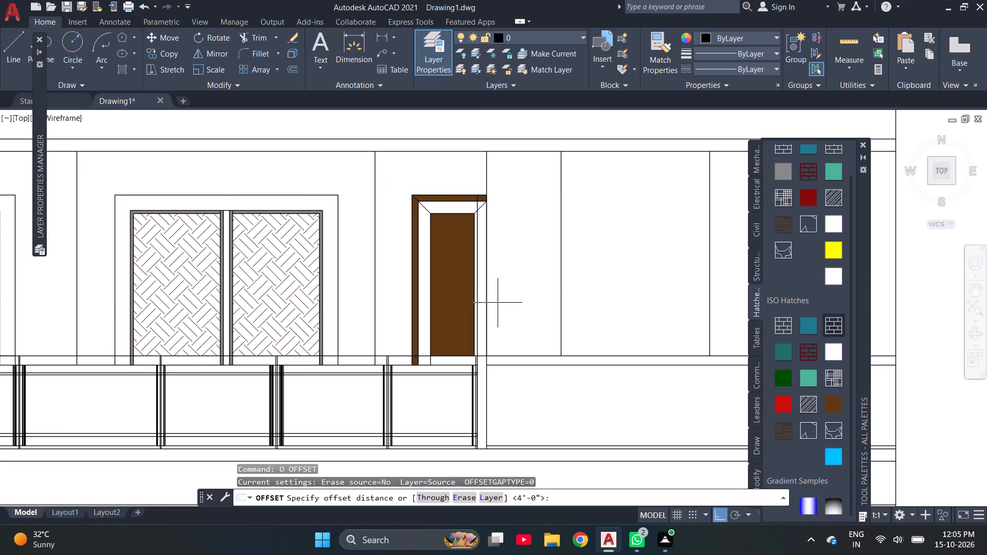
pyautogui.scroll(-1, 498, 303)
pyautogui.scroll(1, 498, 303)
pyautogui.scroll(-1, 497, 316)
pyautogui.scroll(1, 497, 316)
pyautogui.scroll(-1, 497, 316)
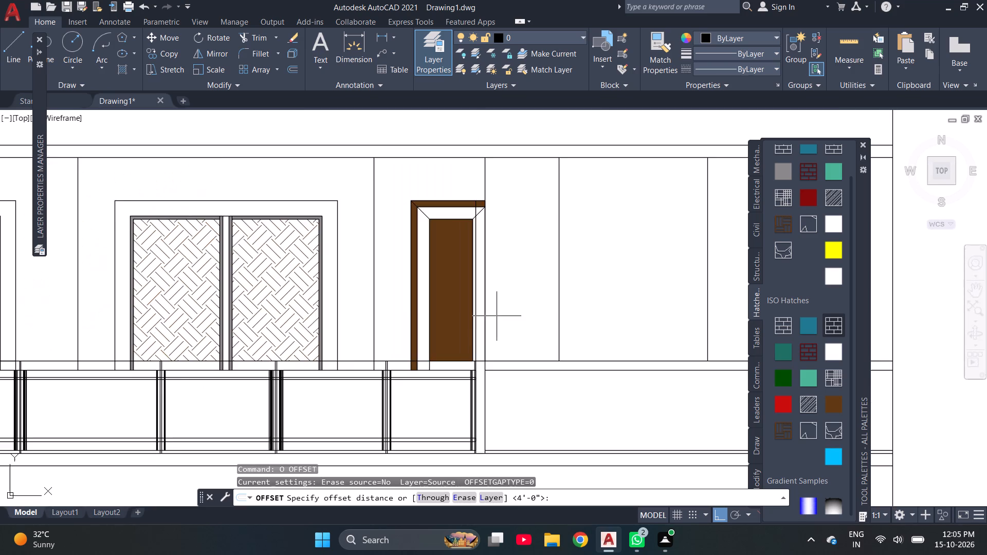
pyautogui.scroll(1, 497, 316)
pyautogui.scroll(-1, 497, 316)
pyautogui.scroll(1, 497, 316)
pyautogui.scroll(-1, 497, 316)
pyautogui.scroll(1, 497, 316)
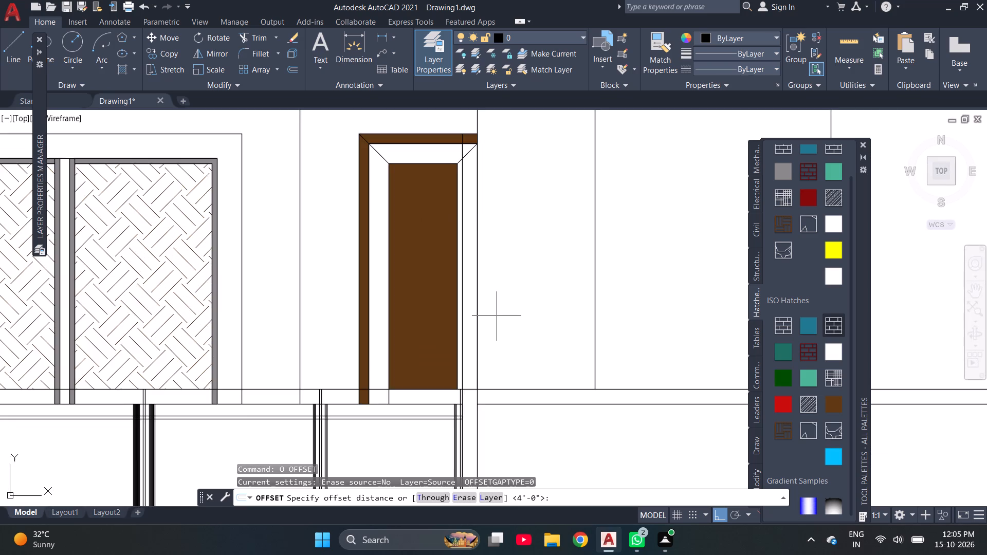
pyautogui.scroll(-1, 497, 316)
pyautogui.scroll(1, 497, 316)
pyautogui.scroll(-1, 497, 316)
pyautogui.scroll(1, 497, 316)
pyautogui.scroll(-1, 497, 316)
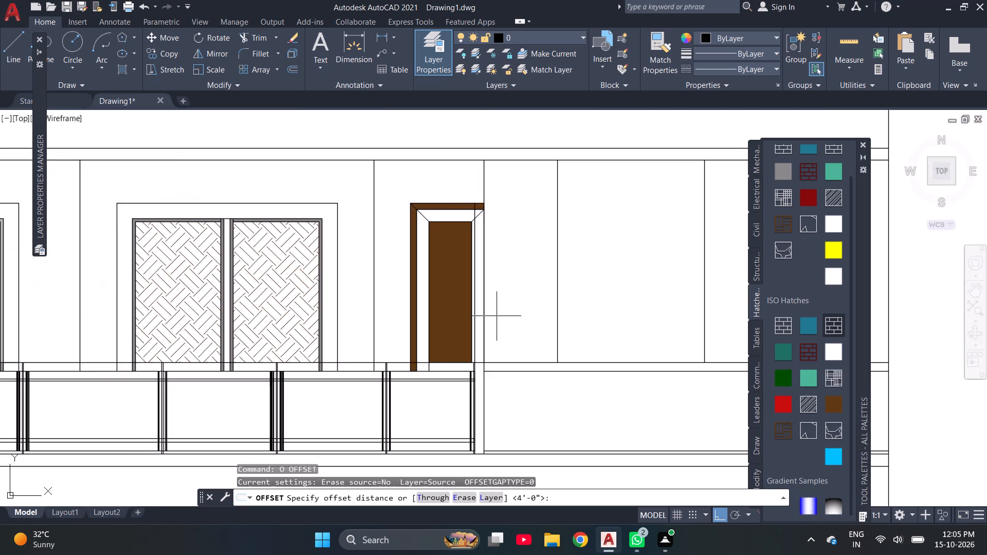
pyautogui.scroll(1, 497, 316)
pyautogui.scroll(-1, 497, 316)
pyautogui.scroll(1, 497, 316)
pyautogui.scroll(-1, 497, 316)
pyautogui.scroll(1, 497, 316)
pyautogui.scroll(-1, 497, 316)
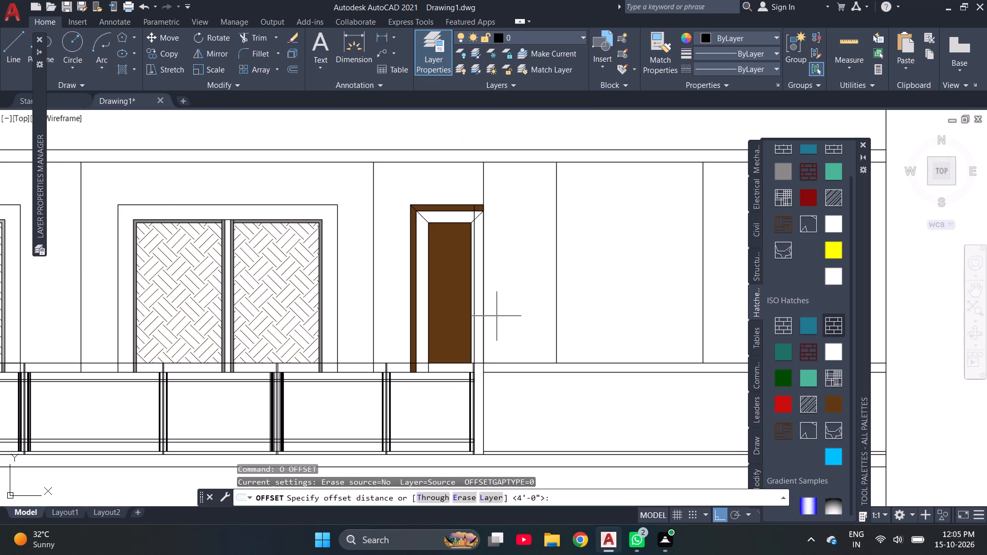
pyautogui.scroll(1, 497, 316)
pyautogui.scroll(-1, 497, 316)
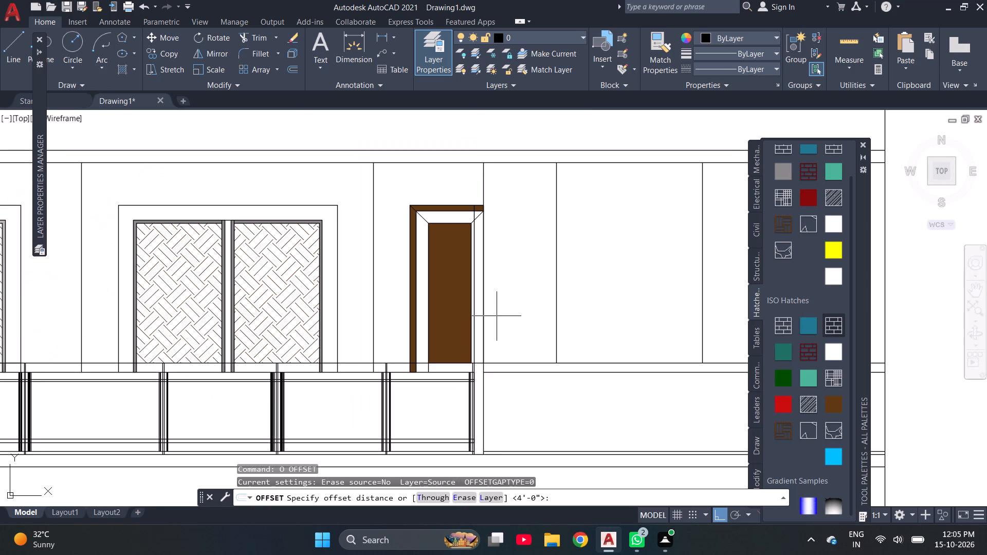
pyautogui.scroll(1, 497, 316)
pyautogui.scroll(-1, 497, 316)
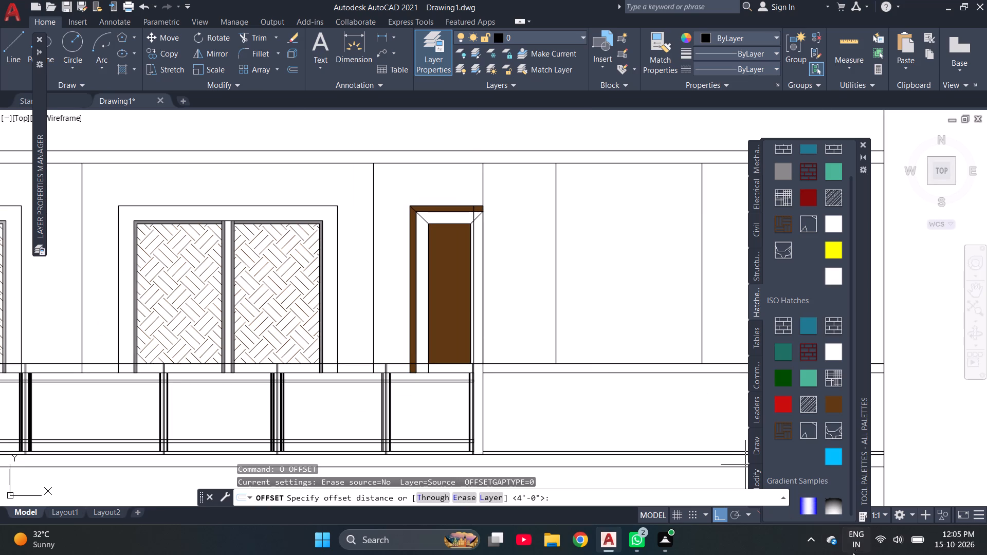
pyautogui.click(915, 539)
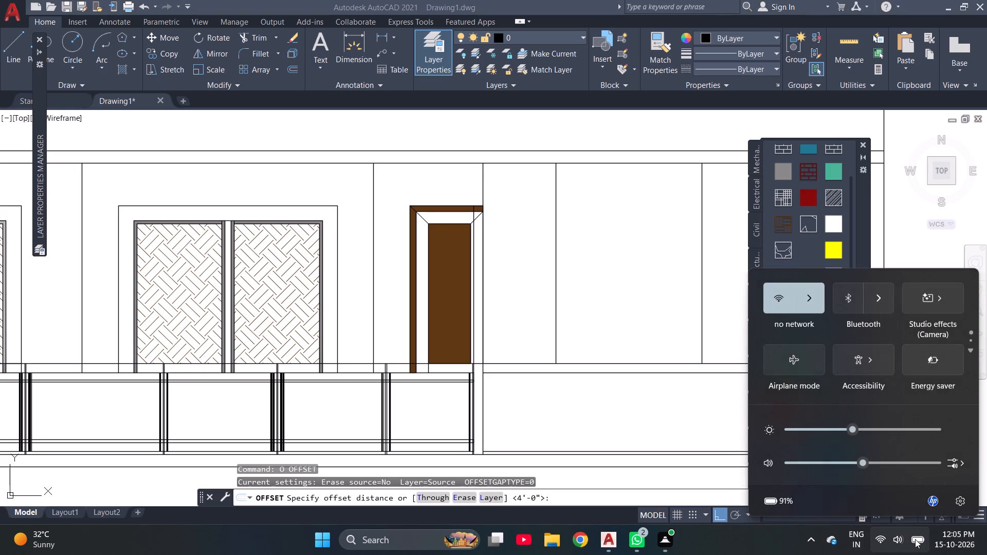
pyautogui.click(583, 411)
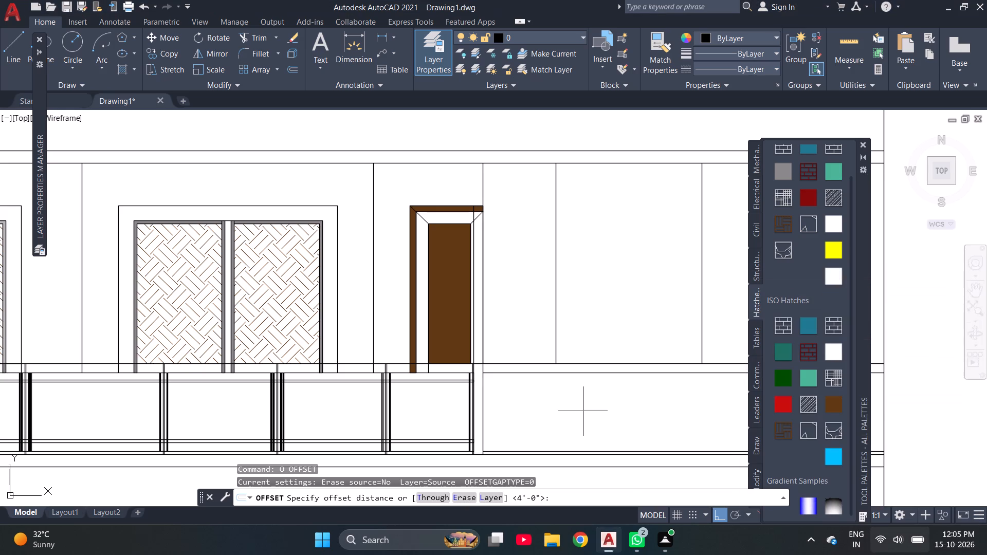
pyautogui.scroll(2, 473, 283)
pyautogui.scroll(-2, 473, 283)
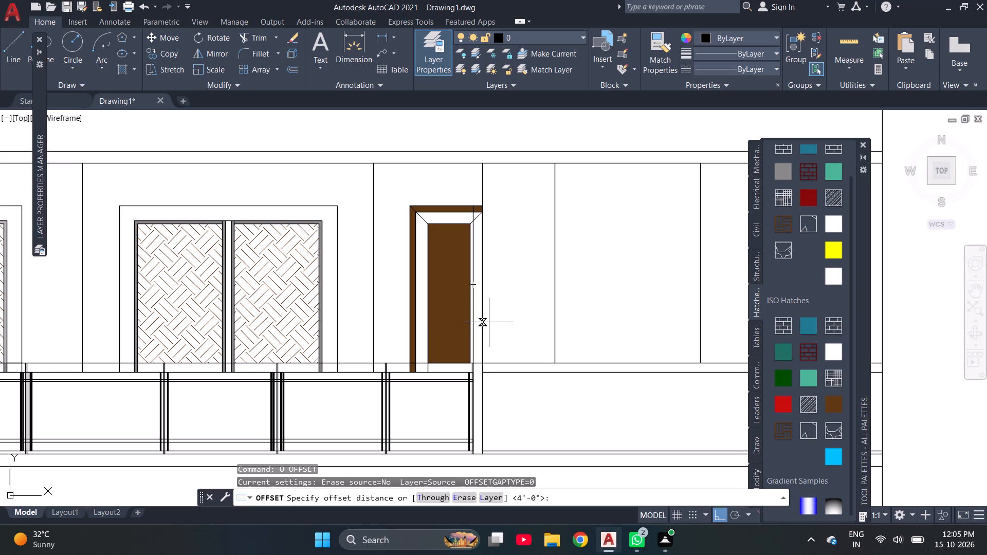
# Offset each of the two vertical lines in the wall area beyond the door 2" farther away from the door.
pyautogui.write('2"')
pyautogui.press('Return')
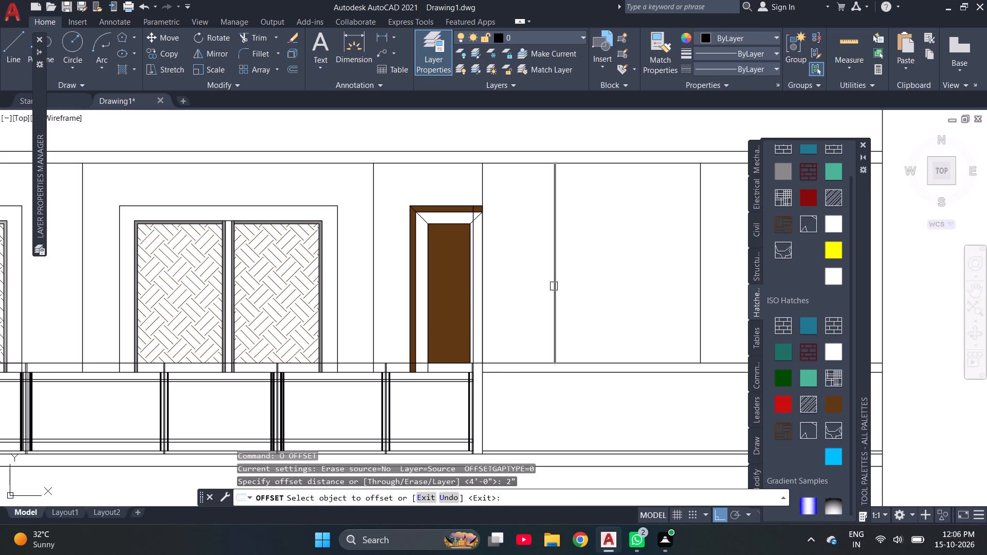
pyautogui.click(556, 304)
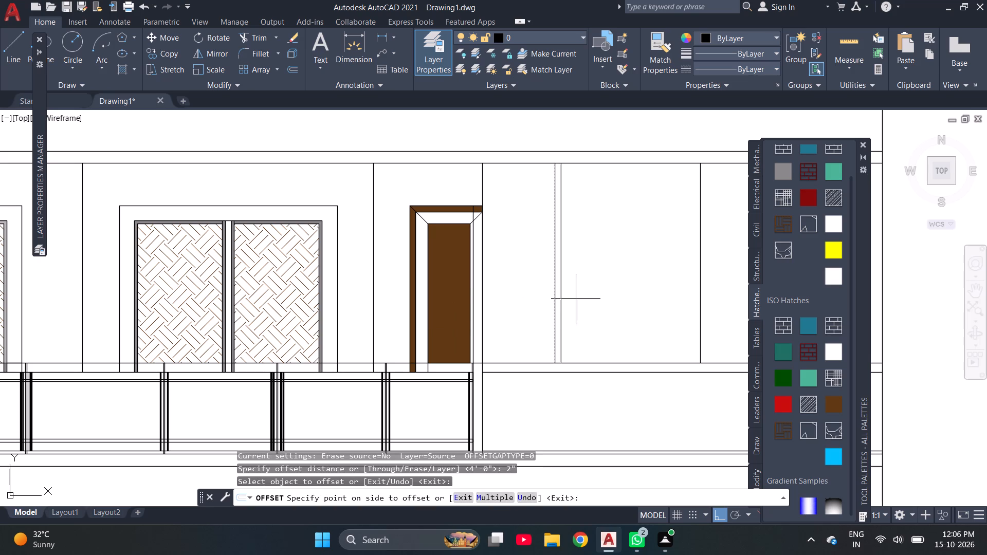
pyautogui.click(576, 299)
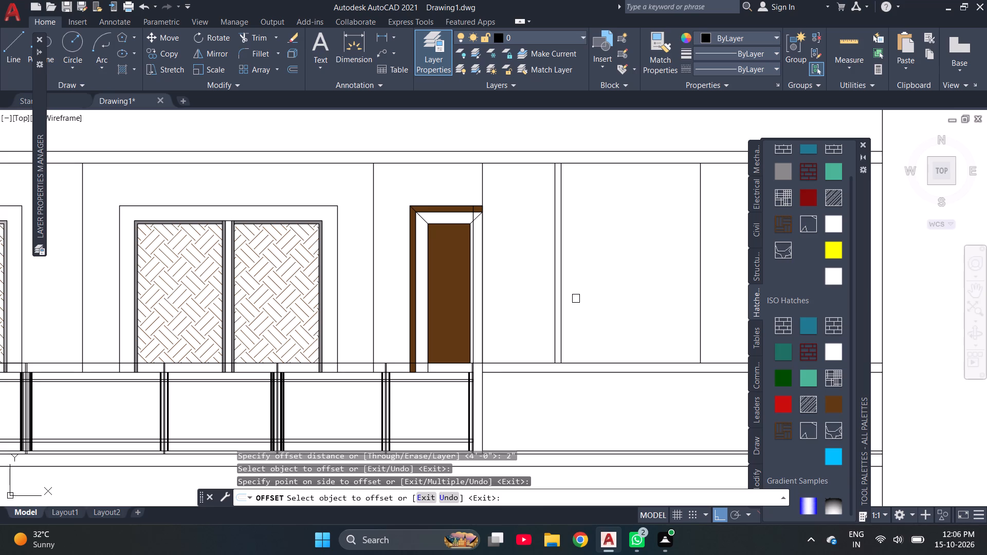
pyautogui.click(700, 275)
pyautogui.click(720, 275)
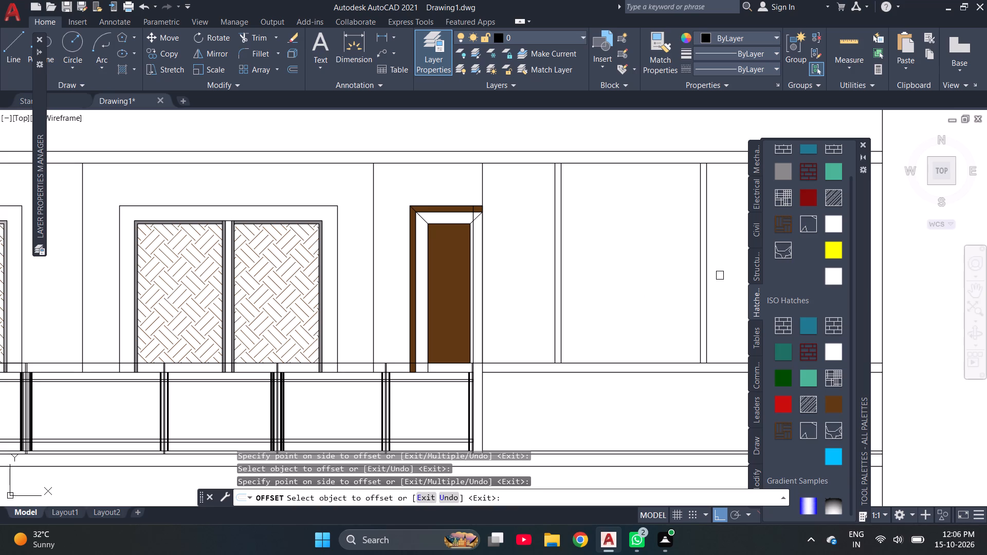
pyautogui.scroll(-1, 613, 317)
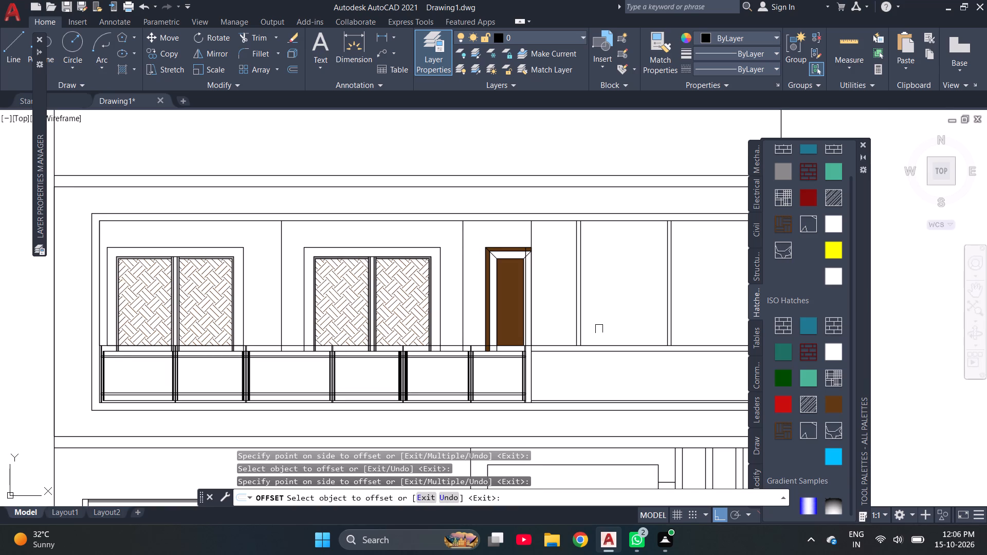
pyautogui.press('Escape')
pyautogui.press('Escape')
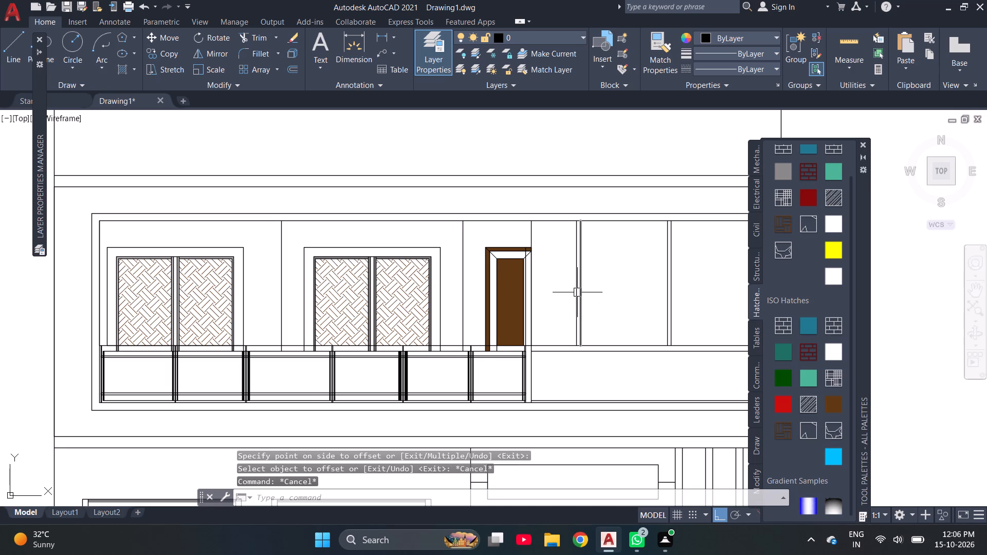
# Offset the first vertical line beyond the door 7'3" farther away from the door, toward the building's outer edge.
pyautogui.write('O')
pyautogui.press('space')
pyautogui.scroll(3, 579, 250)
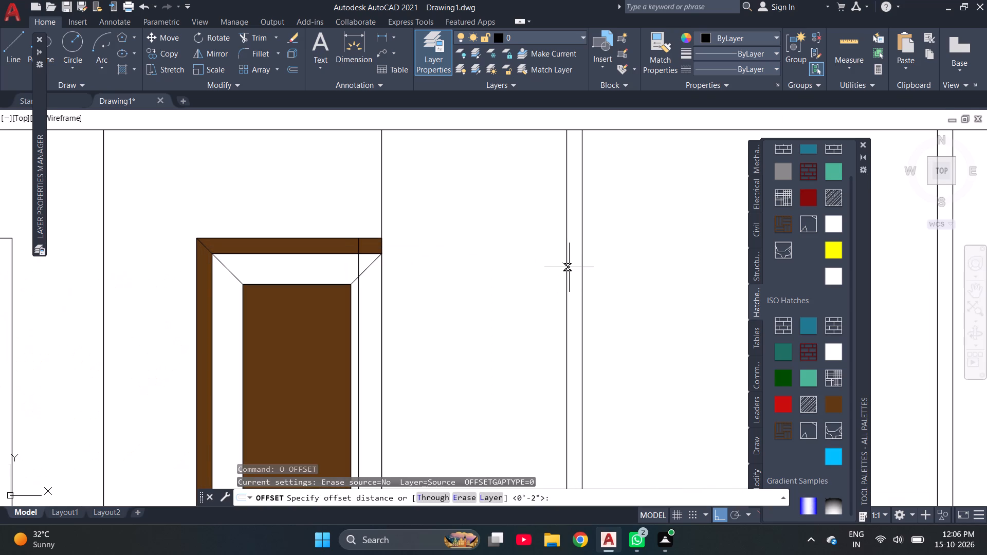
pyautogui.write("7'")
pyautogui.write('3"')
pyautogui.press('Return')
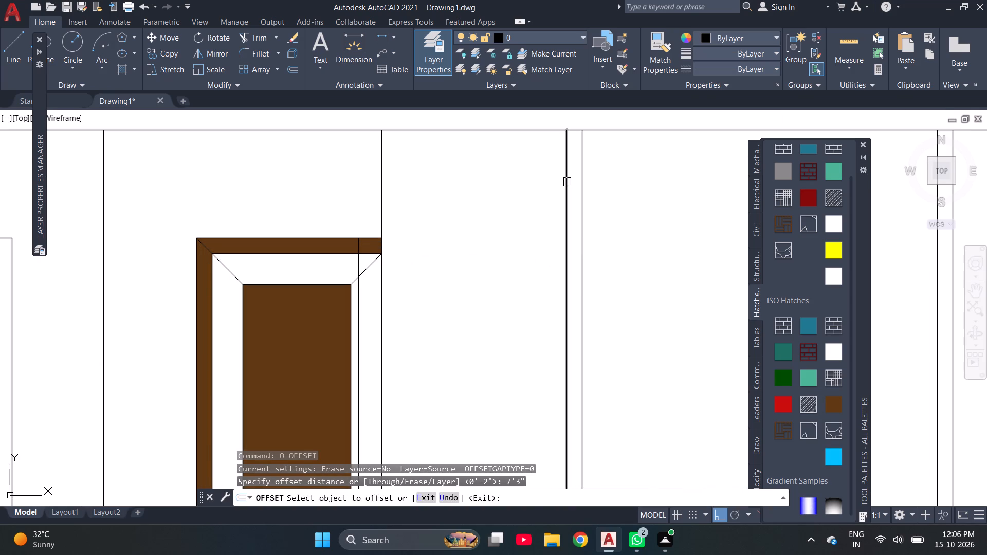
pyautogui.click(567, 182)
pyautogui.scroll(-3, 426, 197)
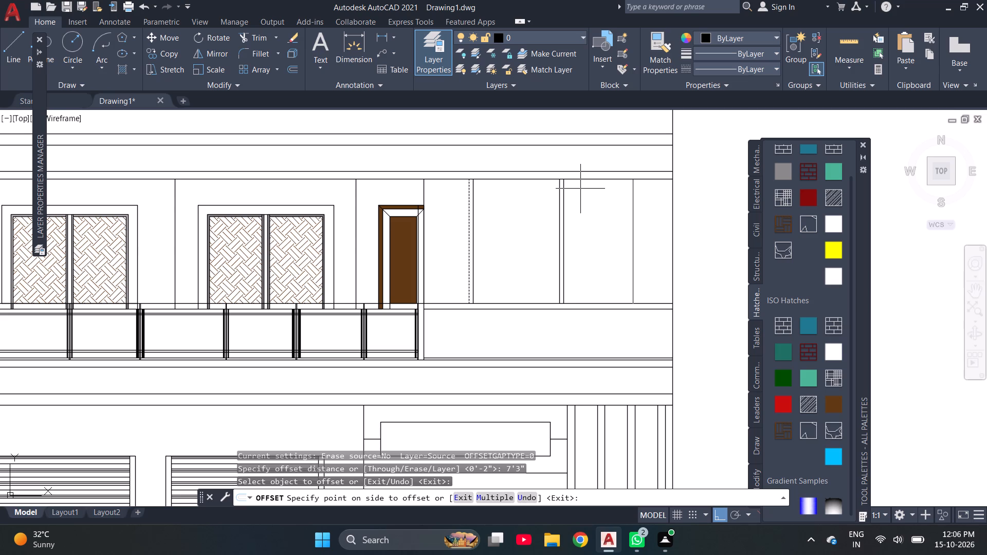
pyautogui.scroll(-1, 580, 189)
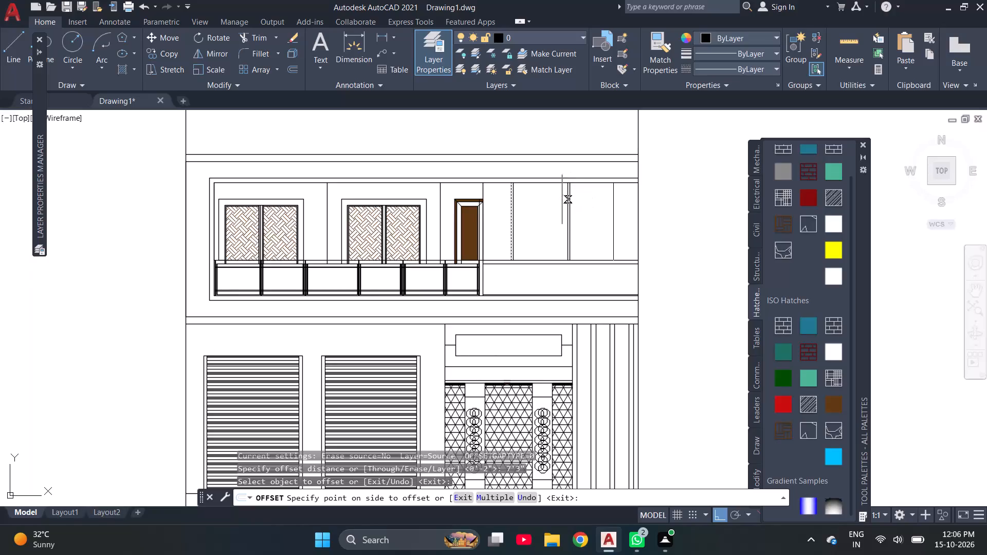
pyautogui.click(584, 205)
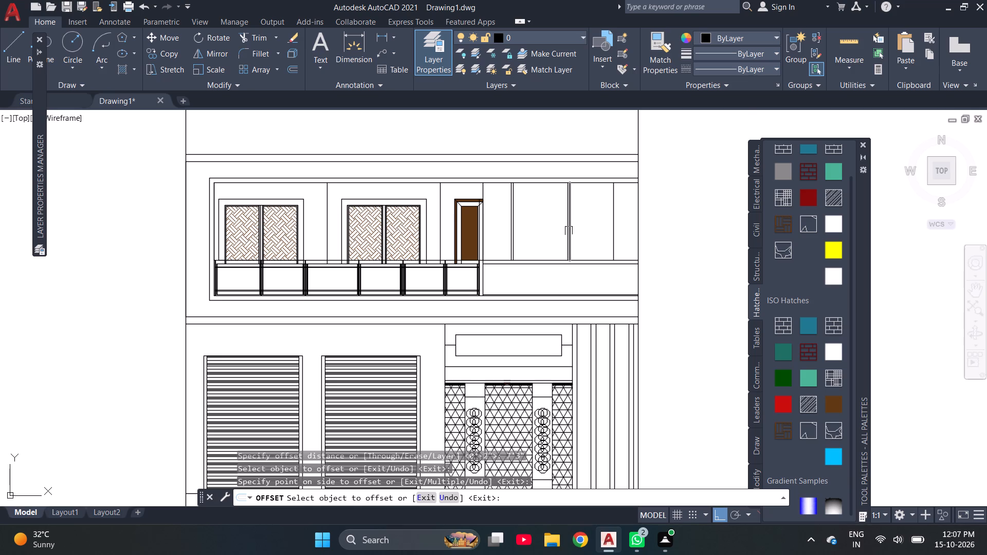
# Erase the middle pair of closely spaced vertical lines in the wall area beyond the door.
pyautogui.scroll(3, 569, 229)
pyautogui.scroll(-2, 569, 229)
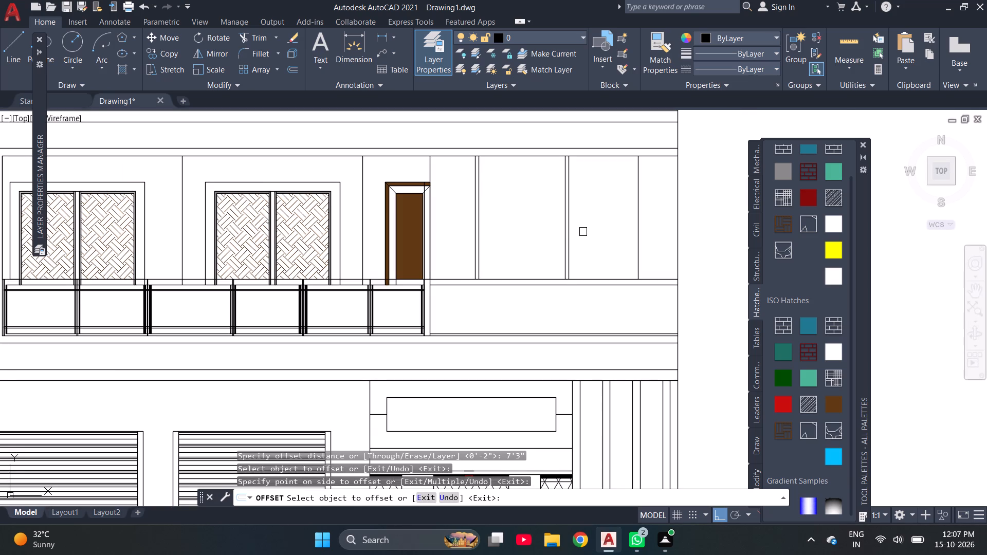
pyautogui.moveTo(583, 232); pyautogui.dragTo(543, 242)
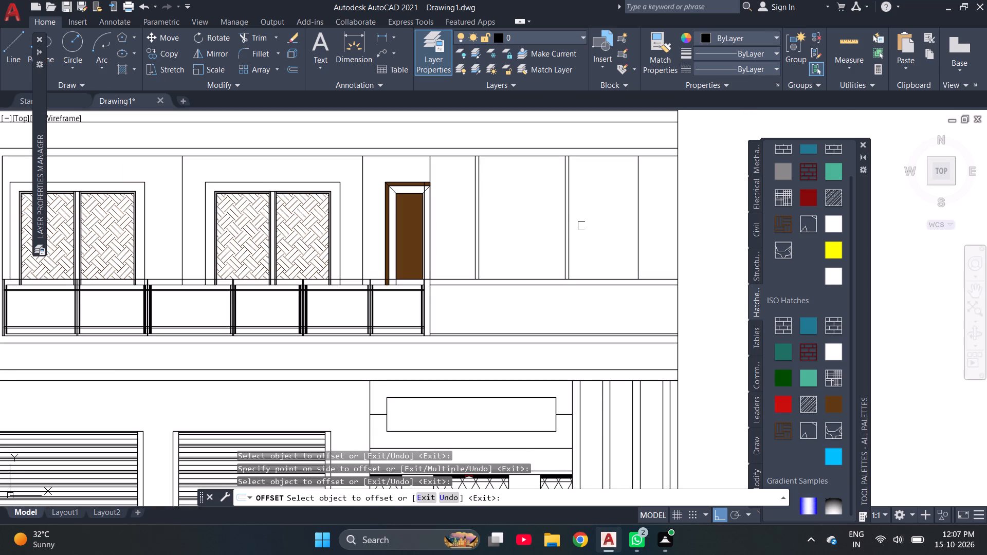
pyautogui.press('Escape')
pyautogui.moveTo(581, 226); pyautogui.dragTo(546, 235)
pyautogui.click(539, 238)
pyautogui.press('Delete')
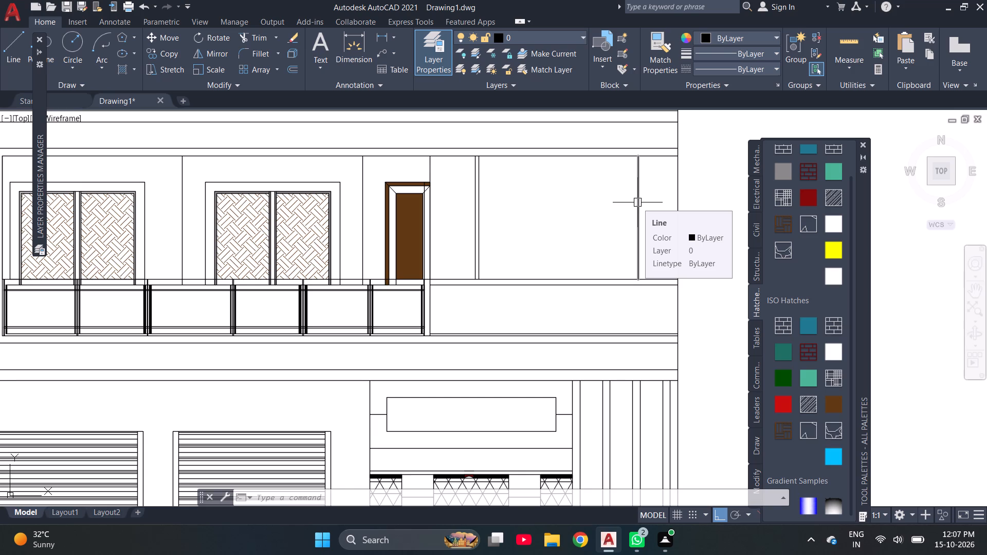
pyautogui.press('Escape')
# Offset the single vertical line nearest the building's outer edge 4" back toward the door.
pyautogui.write('O 4')
pyautogui.hotkey('shift', '"')
pyautogui.press('Return')
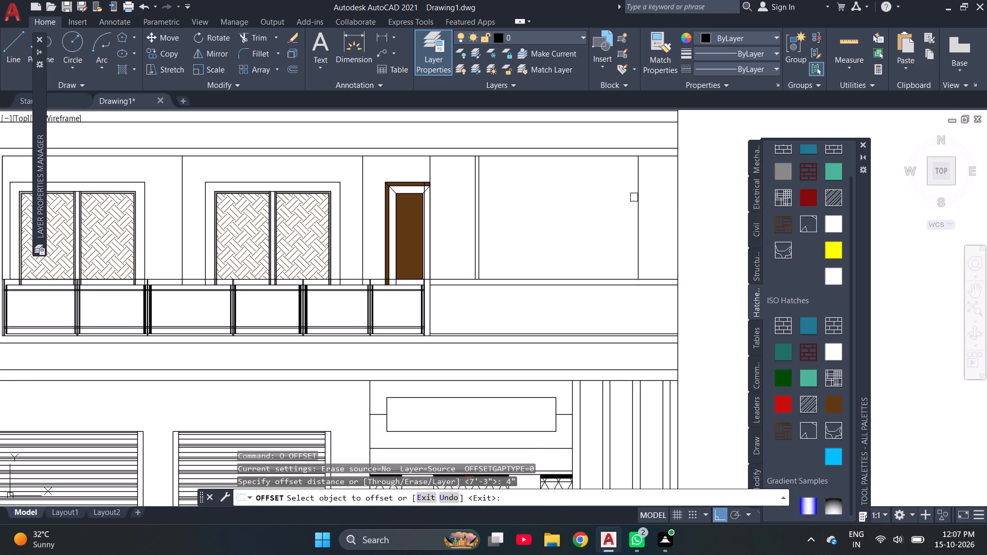
pyautogui.click(639, 197)
pyautogui.click(607, 210)
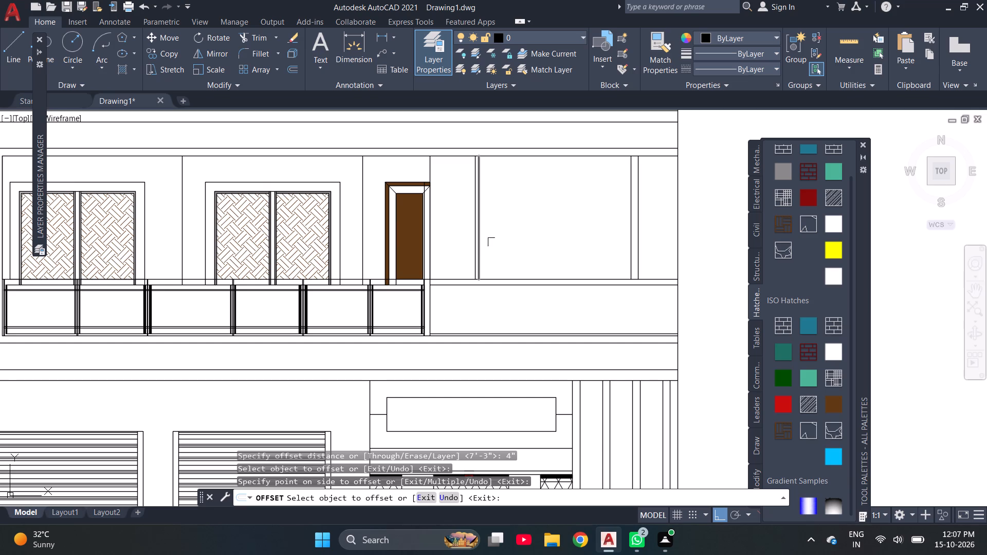
pyautogui.press('Escape')
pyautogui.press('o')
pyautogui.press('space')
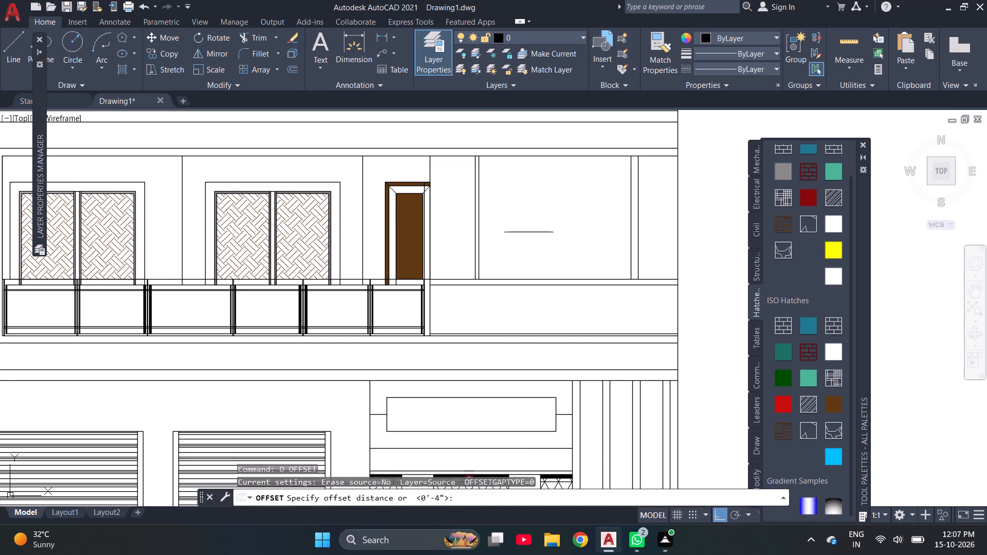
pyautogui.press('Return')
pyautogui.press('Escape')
# Offset the outer line of the vertical pair nearest the door 4' farther away from the door.
pyautogui.press('o')
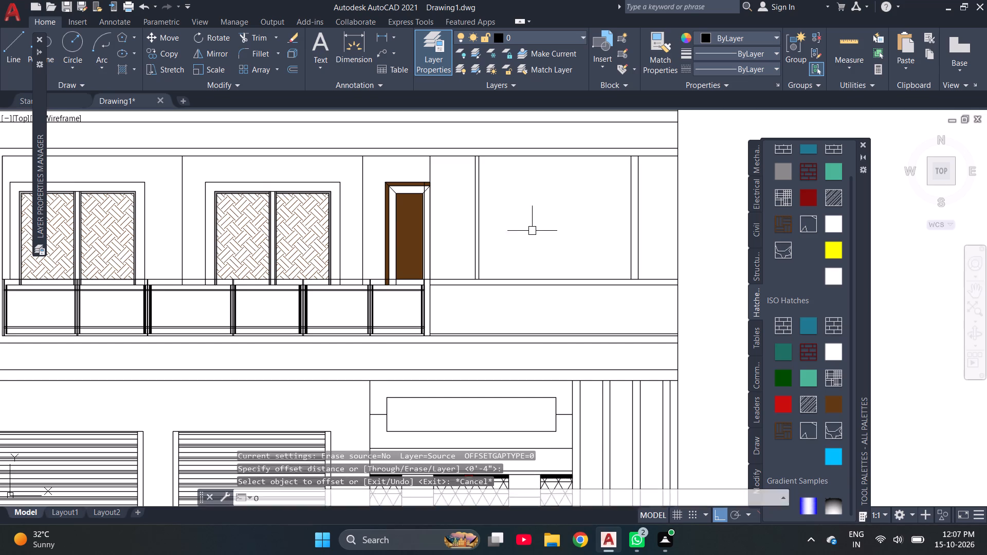
pyautogui.press('Return')
pyautogui.press('4')
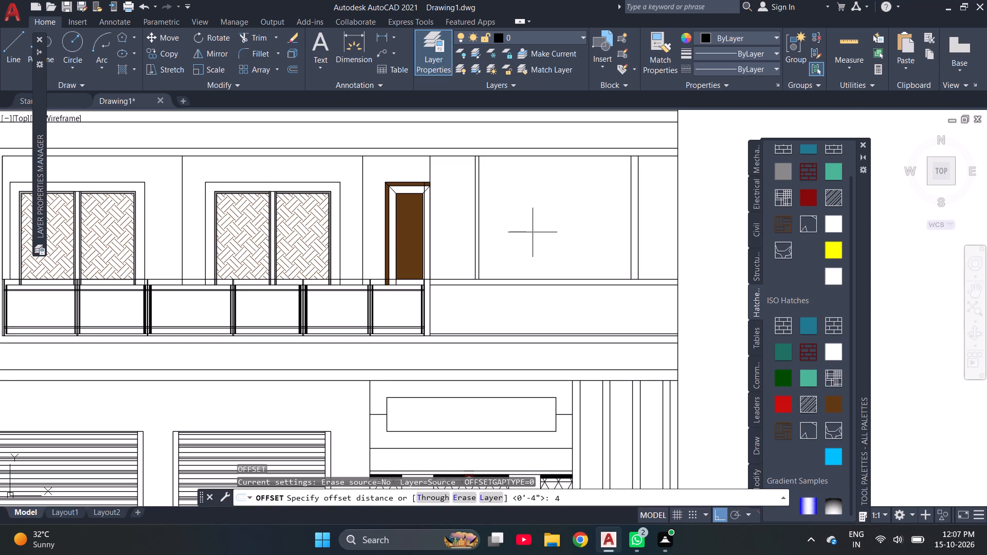
pyautogui.press("'")
pyautogui.press('Return')
pyautogui.moveTo(478, 232); pyautogui.dragTo(488, 231)
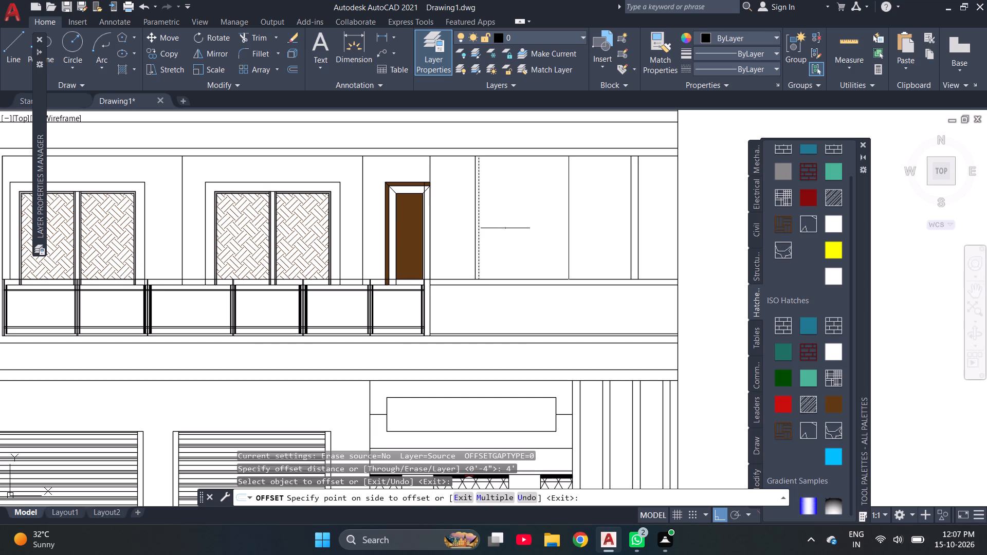
pyautogui.click(528, 227)
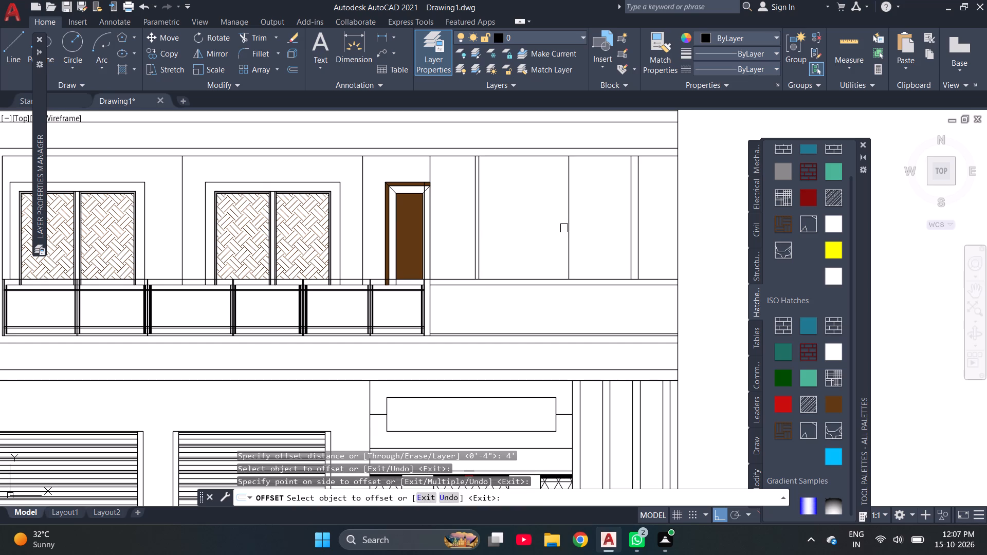
# Offset the single vertical line in the middle of the blank wall area 4" farther away from the door.
pyautogui.press('Escape')
pyautogui.press('Escape')
pyautogui.press('Escape')
pyautogui.press('Escape')
pyautogui.press('Escape')
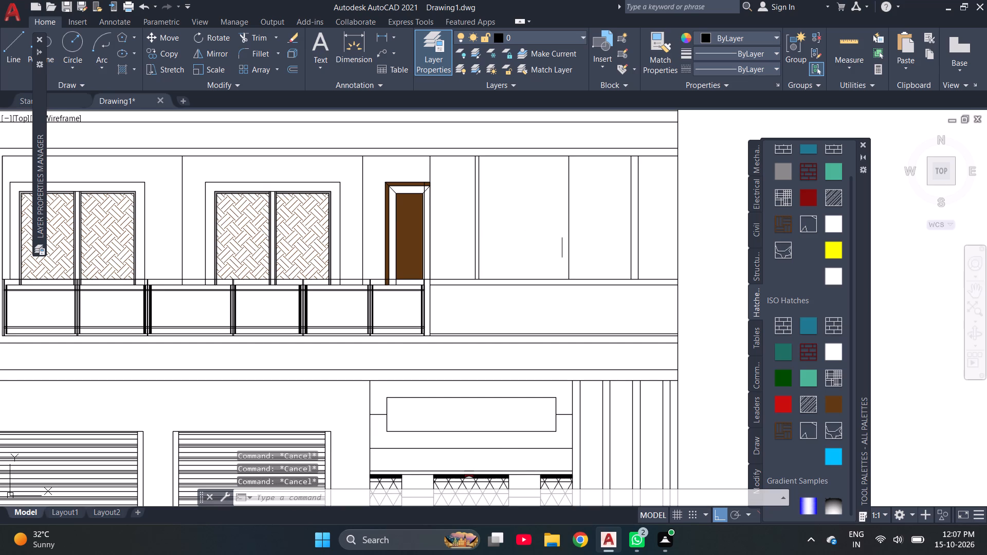
pyautogui.press('o')
pyautogui.press('space')
pyautogui.press('4')
pyautogui.hotkey('shift', '"')
pyautogui.press('Return')
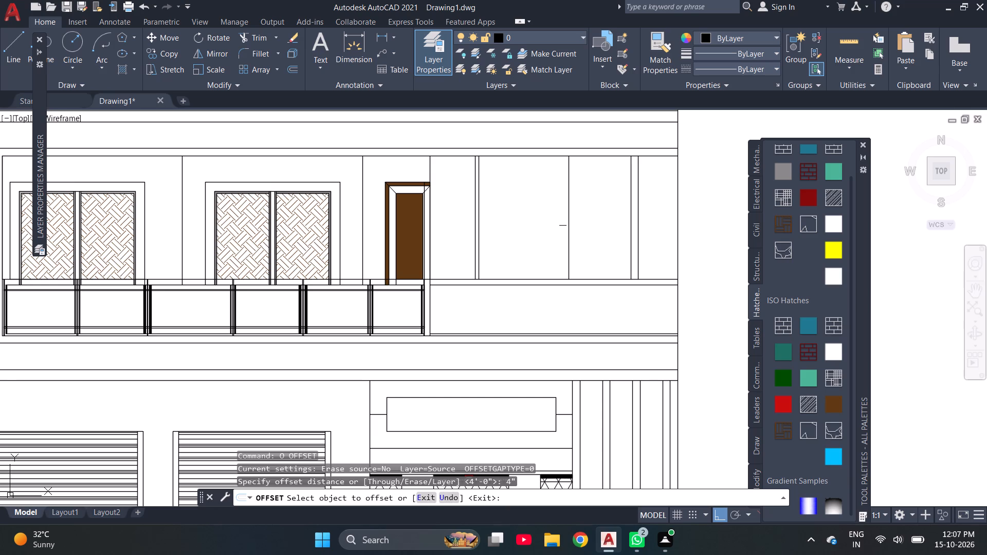
pyautogui.click(568, 219)
pyautogui.click(589, 221)
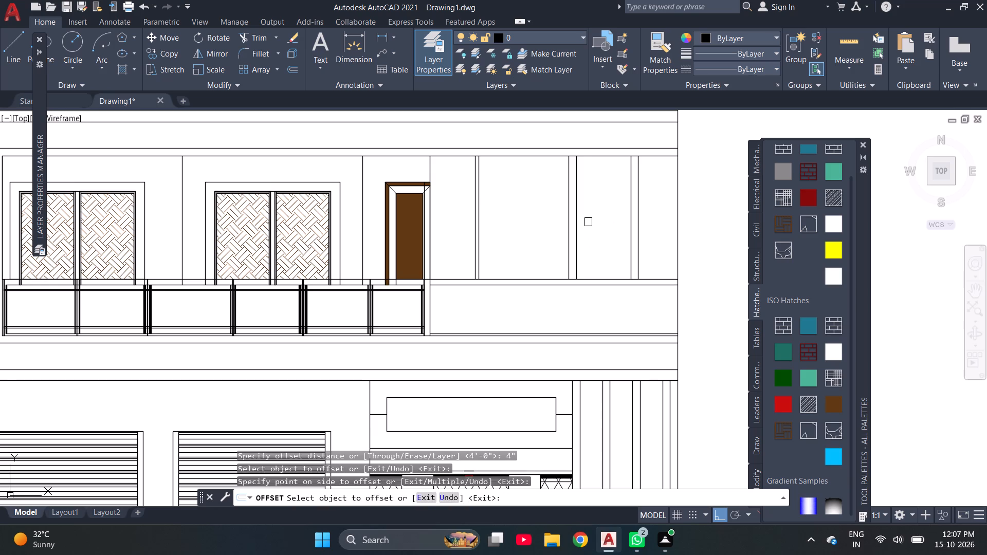
pyautogui.press('Escape')
pyautogui.press('Escape')
pyautogui.press('Escape')
pyautogui.press('Escape')
pyautogui.press('Escape')
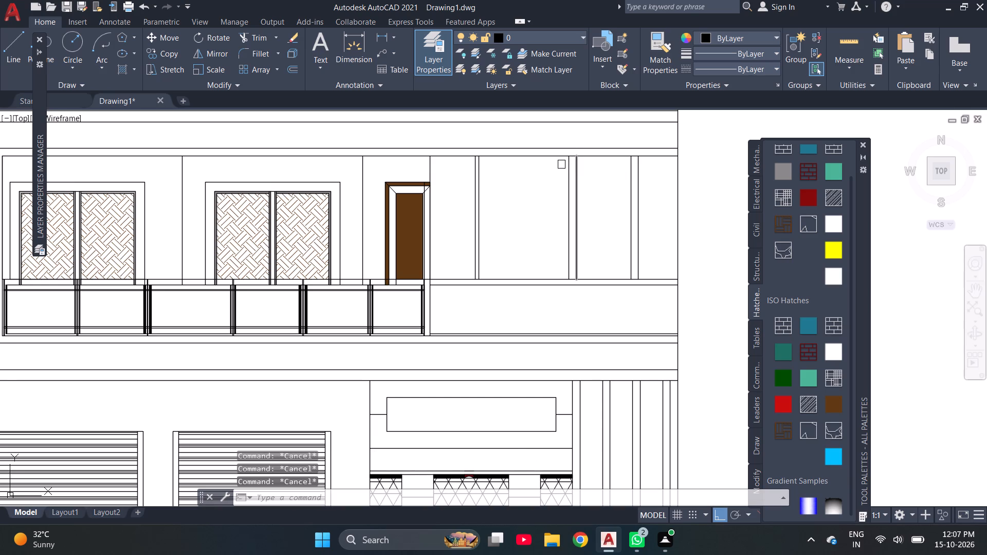
# Draw a diagonal line from the top of the outermost pair's inner vertical to the bottom of the middle pair's door-side vertical.
pyautogui.scroll(-1, 539, 232)
pyautogui.scroll(3, 586, 168)
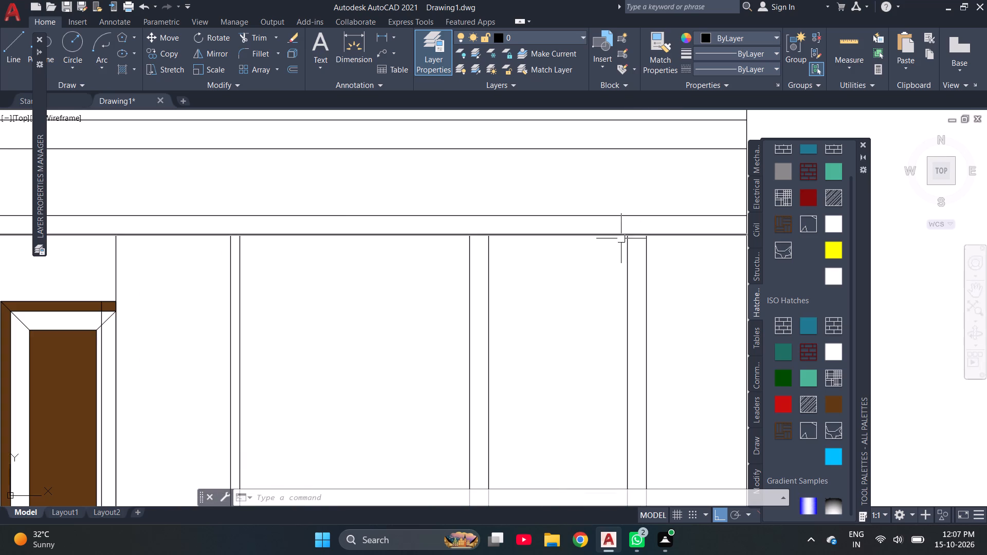
pyautogui.press('l')
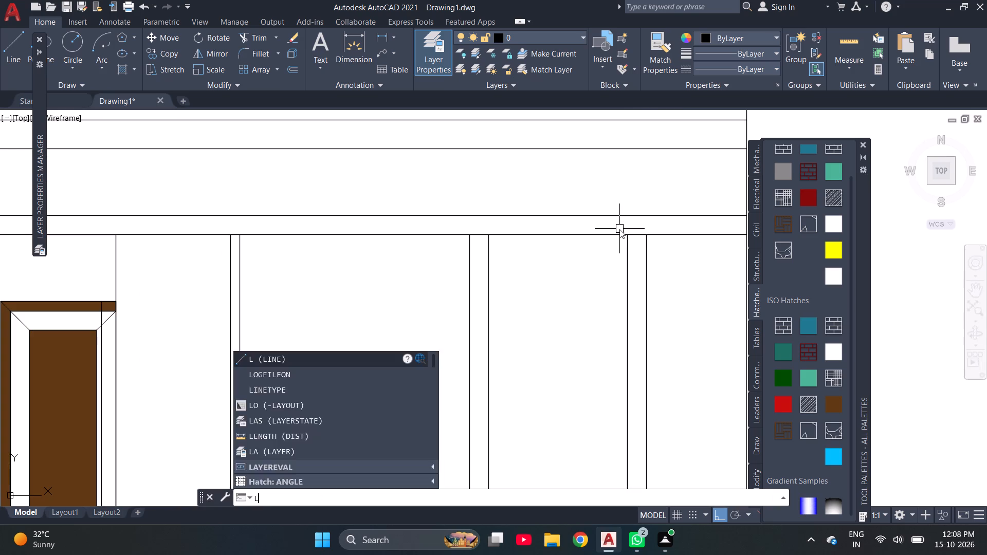
pyautogui.press('space')
pyautogui.click(628, 236)
pyautogui.scroll(-3, 535, 270)
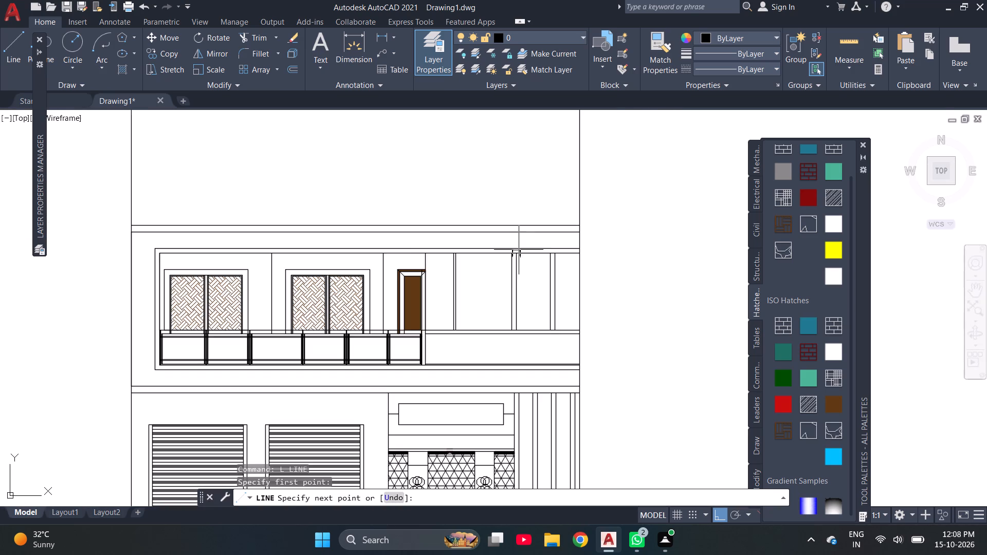
pyautogui.scroll(3, 511, 330)
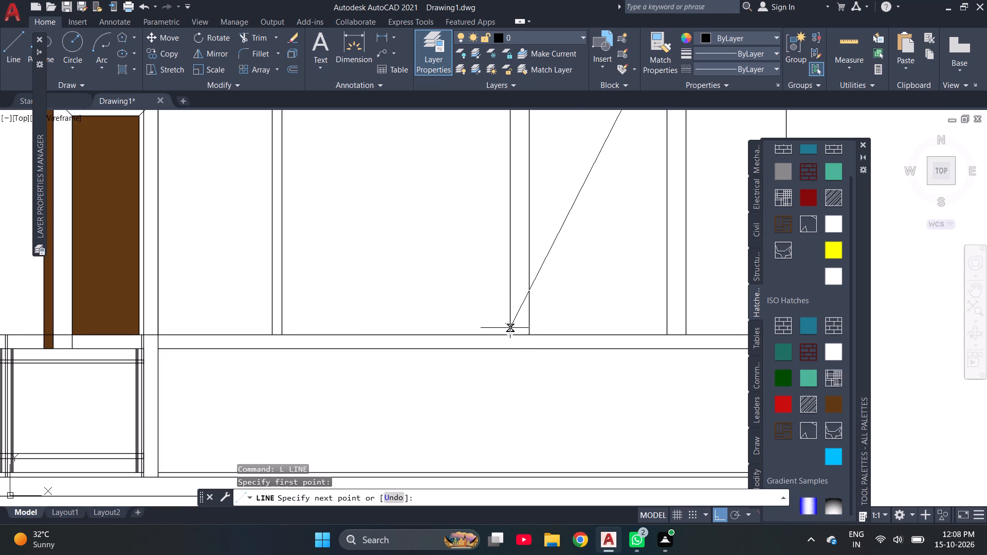
pyautogui.scroll(3, 509, 332)
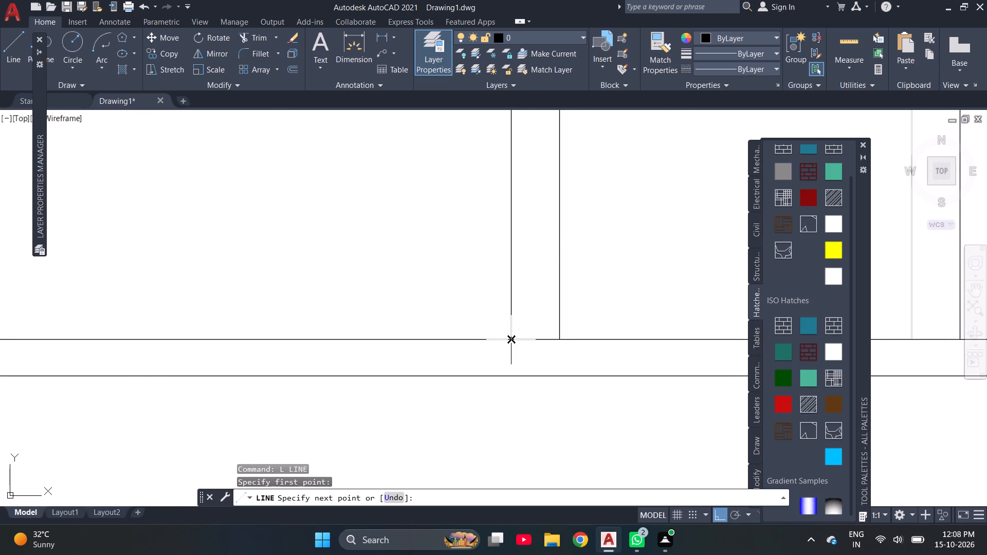
pyautogui.click(508, 340)
pyautogui.scroll(-5, 401, 308)
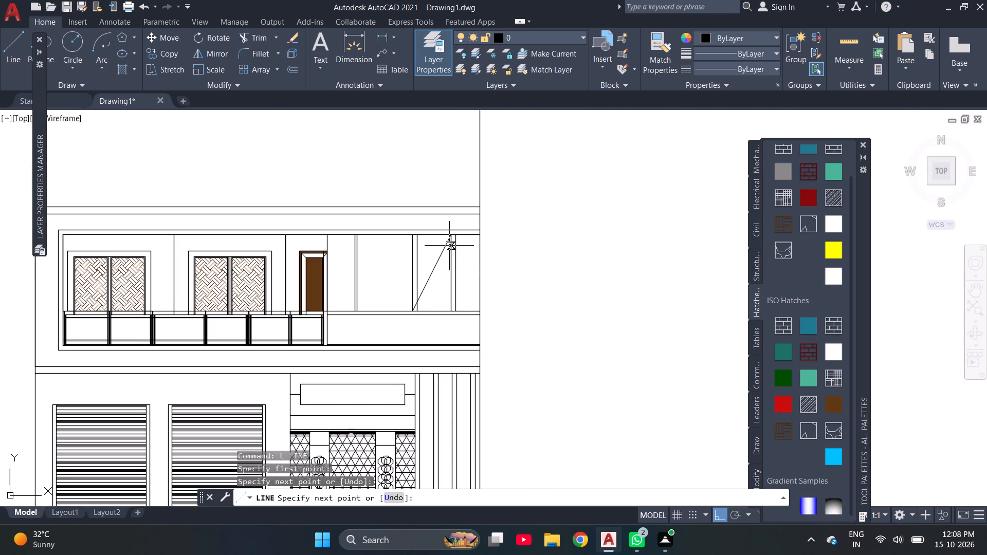
pyautogui.scroll(4, 453, 236)
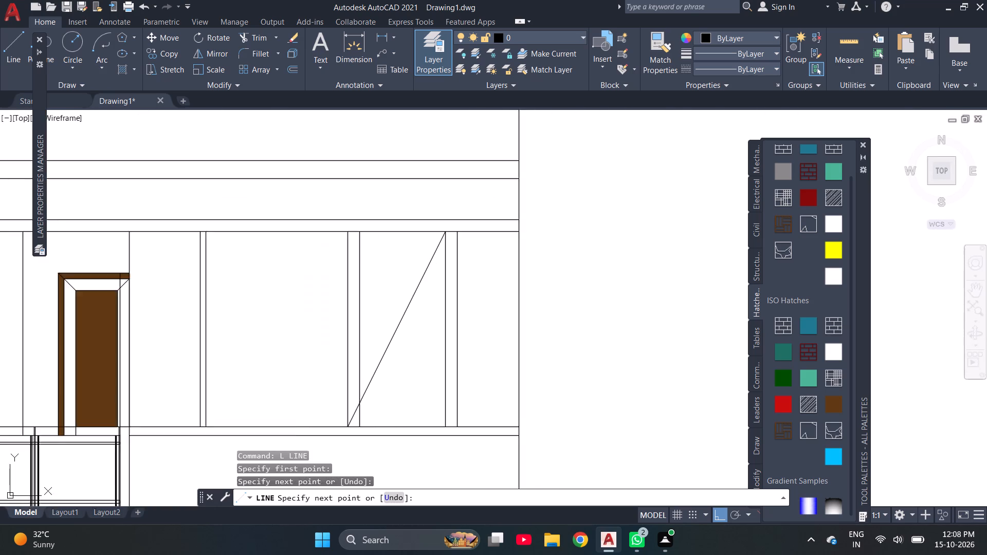
pyautogui.press('Escape')
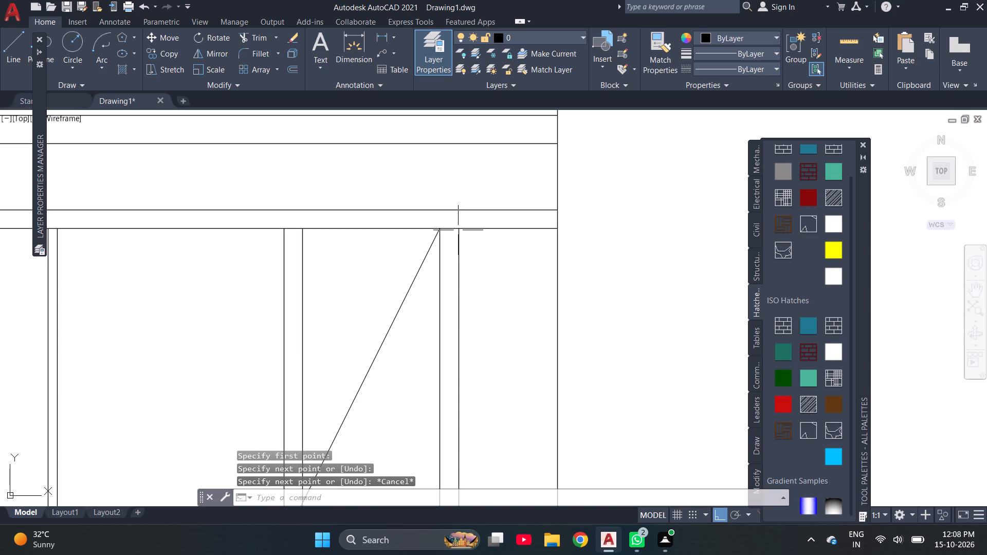
# Draw a second diagonal from the top of the outermost pair's outer vertical to the bottom of the middle pair's outer vertical.
pyautogui.write('L')
pyautogui.press('space')
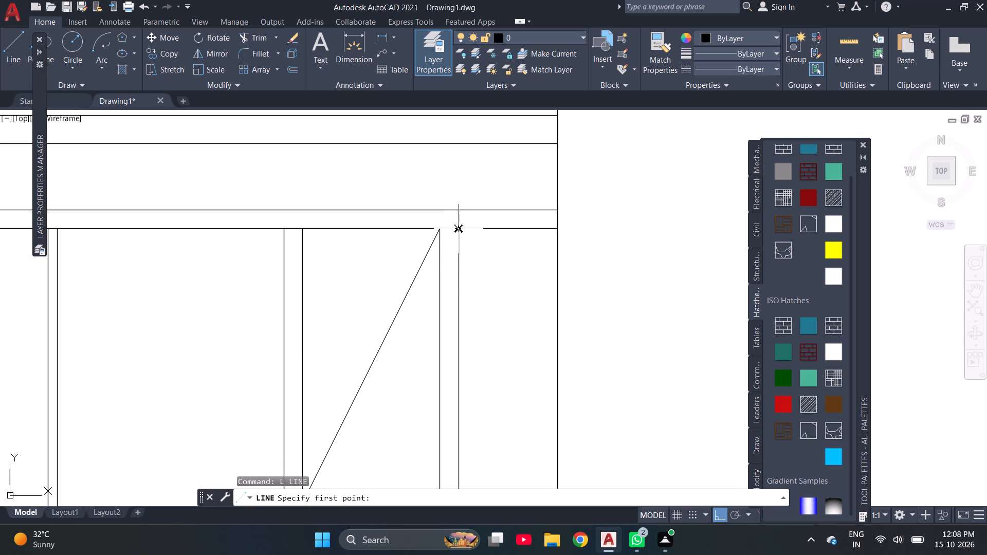
pyautogui.click(458, 232)
pyautogui.scroll(-4, 408, 334)
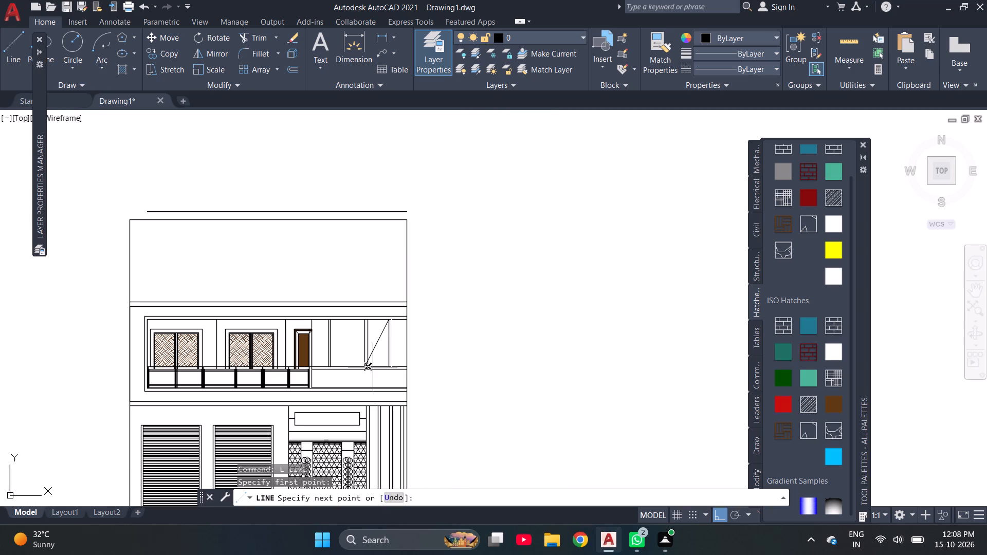
pyautogui.scroll(7, 370, 367)
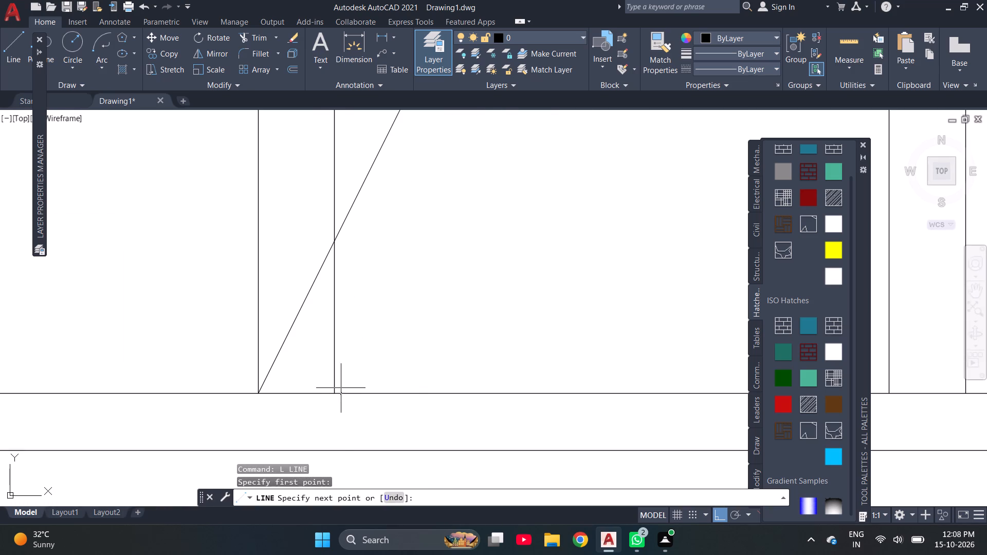
pyautogui.click(334, 388)
pyautogui.scroll(-4, 418, 344)
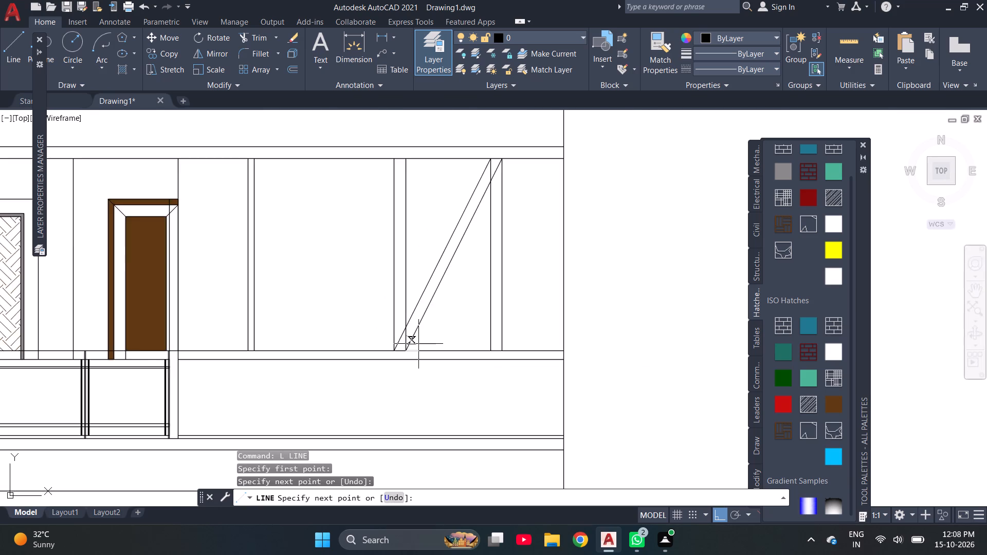
pyautogui.scroll(-2, 418, 344)
pyautogui.press('Escape')
# Trim away the middle pair of vertical lines and the horizontal line segment between the feet of the two diagonals.
pyautogui.write('TR')
pyautogui.press('space')
pyautogui.scroll(3, 400, 298)
pyautogui.moveTo(472, 274); pyautogui.dragTo(405, 300)
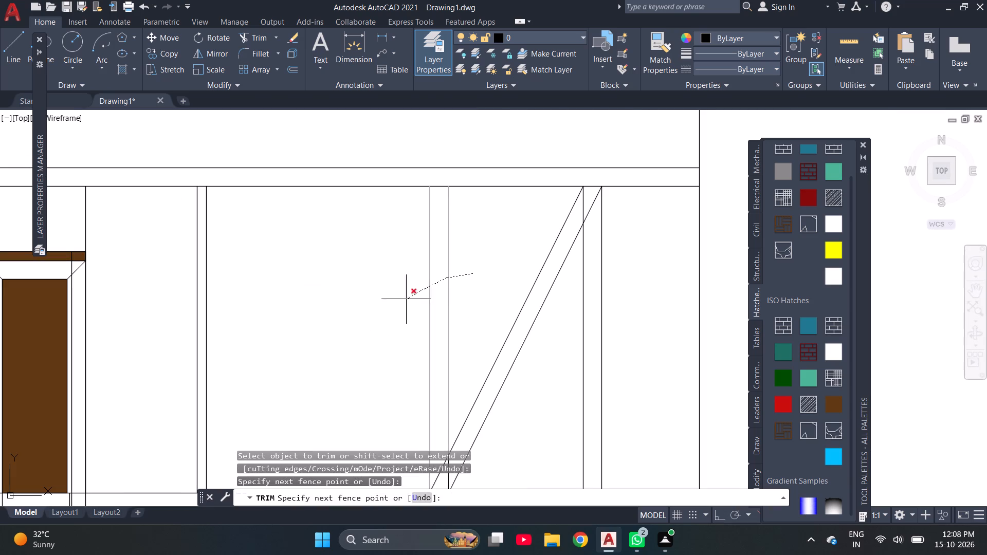
pyautogui.moveTo(405, 300); pyautogui.dragTo(400, 302)
pyautogui.scroll(-3, 404, 305)
pyautogui.scroll(4, 413, 357)
pyautogui.scroll(1, 417, 297)
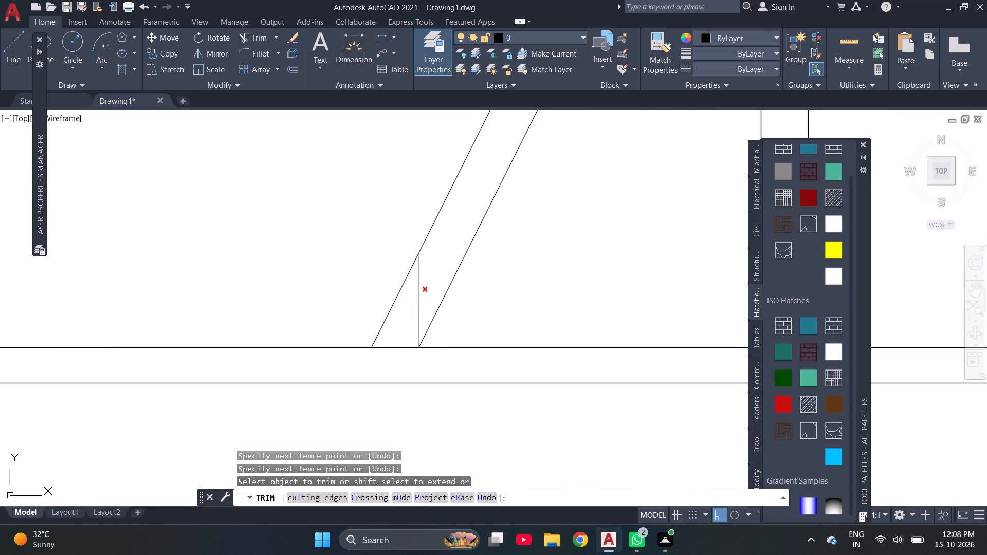
pyautogui.click(417, 297)
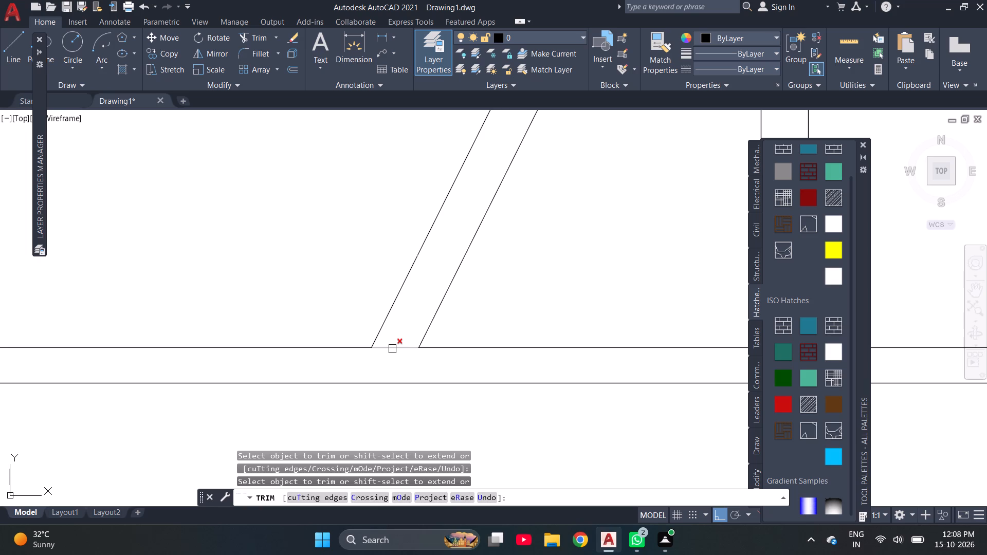
pyautogui.click(392, 349)
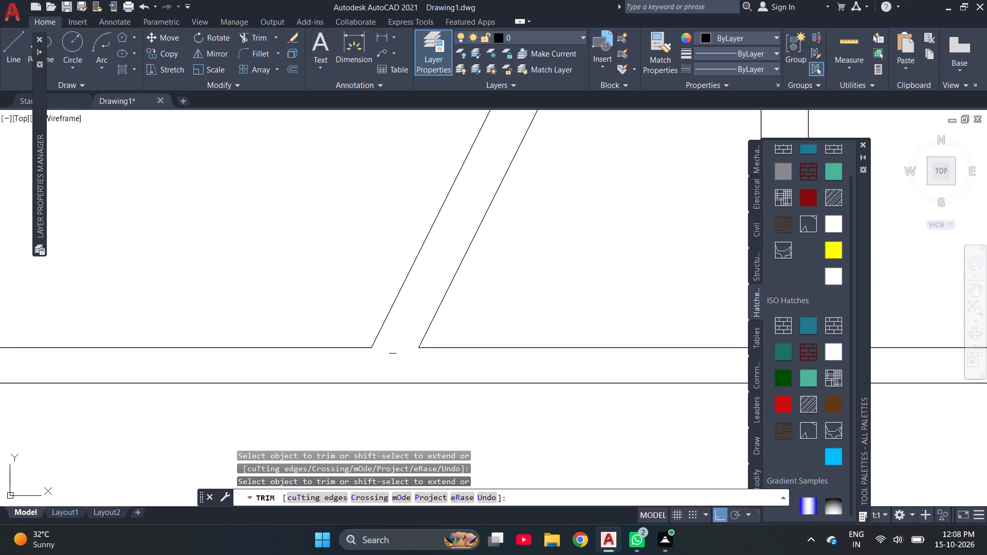
# Extend the foot of the outer diagonal down to the lower horizontal line of the sill band.
pyautogui.press('Escape')
pyautogui.press('e')
pyautogui.press('x')
pyautogui.press('space')
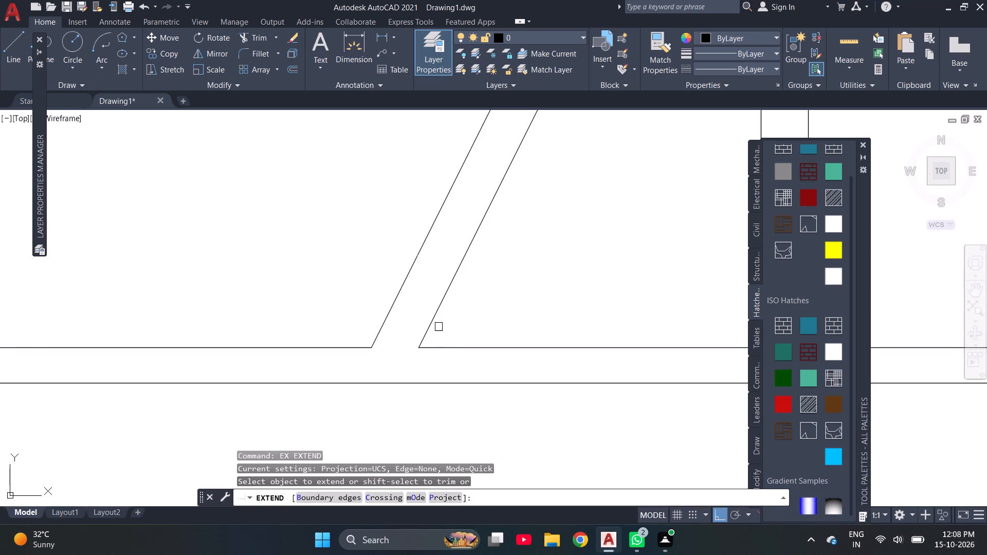
pyautogui.click(432, 327)
pyautogui.press('Escape')
pyautogui.press('Escape')
# Trim the inner vertical's top between the diagonals, the outer diagonal's end beyond it, and the ceiling line between the outermost verticals.
pyautogui.write('TR')
pyautogui.press('space')
pyautogui.scroll(-4, 415, 331)
pyautogui.scroll(3, 460, 212)
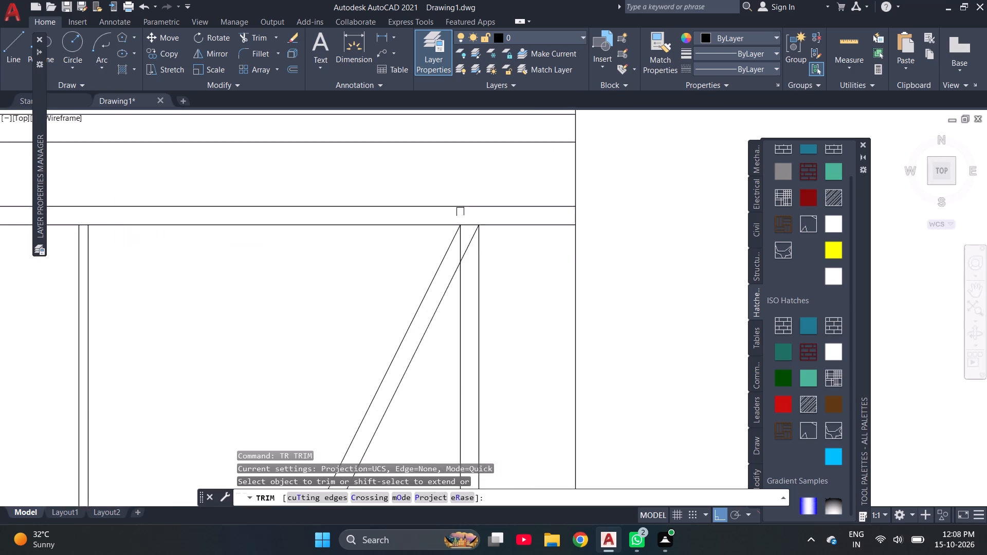
pyautogui.scroll(3, 460, 212)
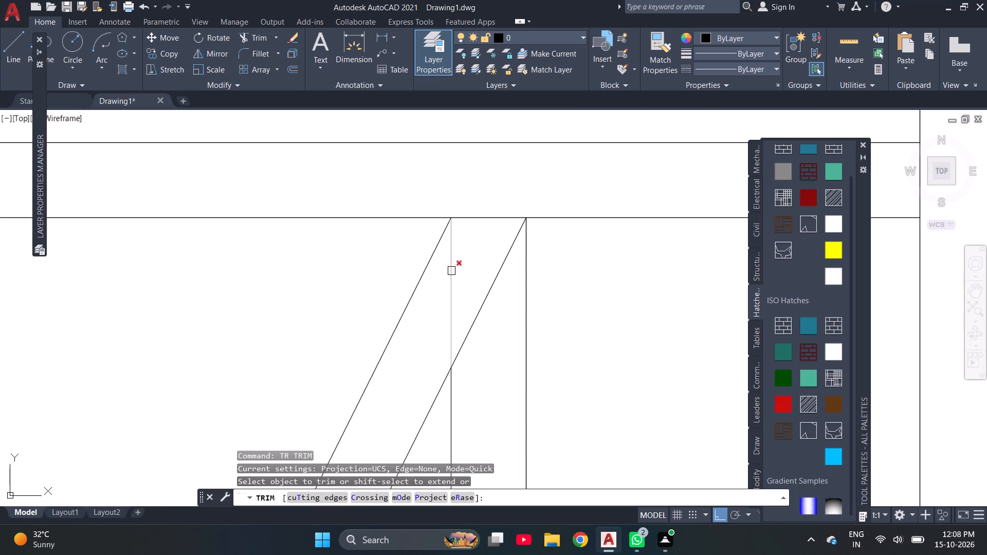
pyautogui.click(451, 271)
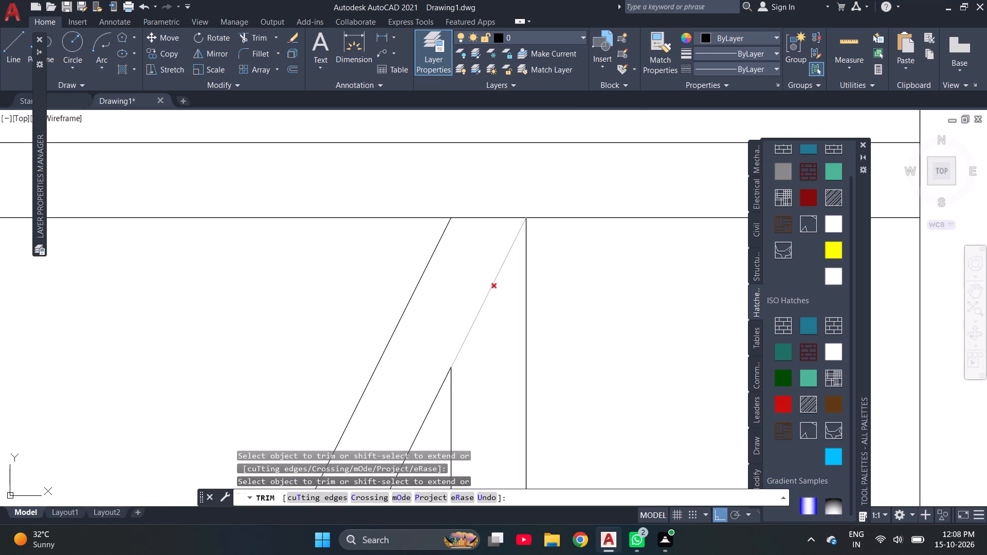
pyautogui.click(486, 301)
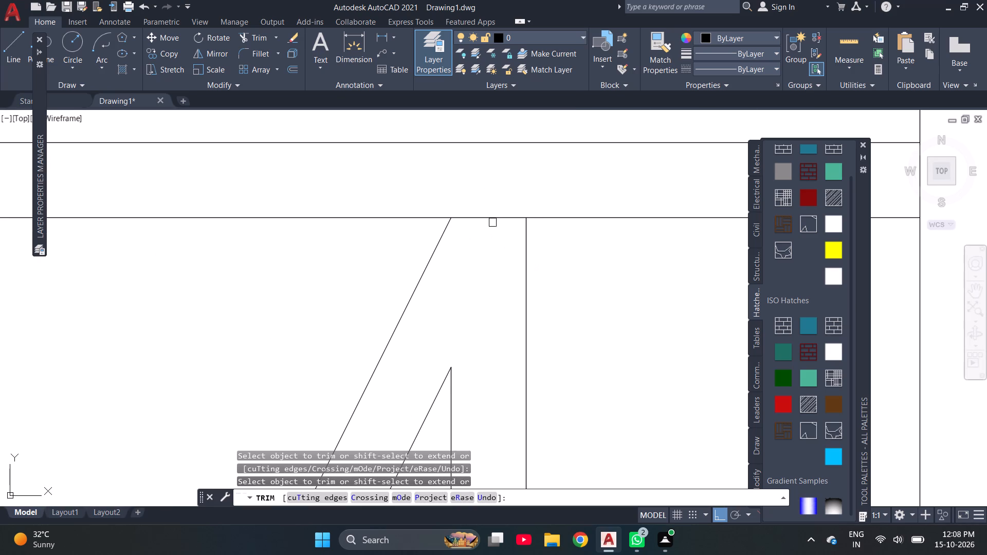
pyautogui.click(492, 219)
pyautogui.press('Escape')
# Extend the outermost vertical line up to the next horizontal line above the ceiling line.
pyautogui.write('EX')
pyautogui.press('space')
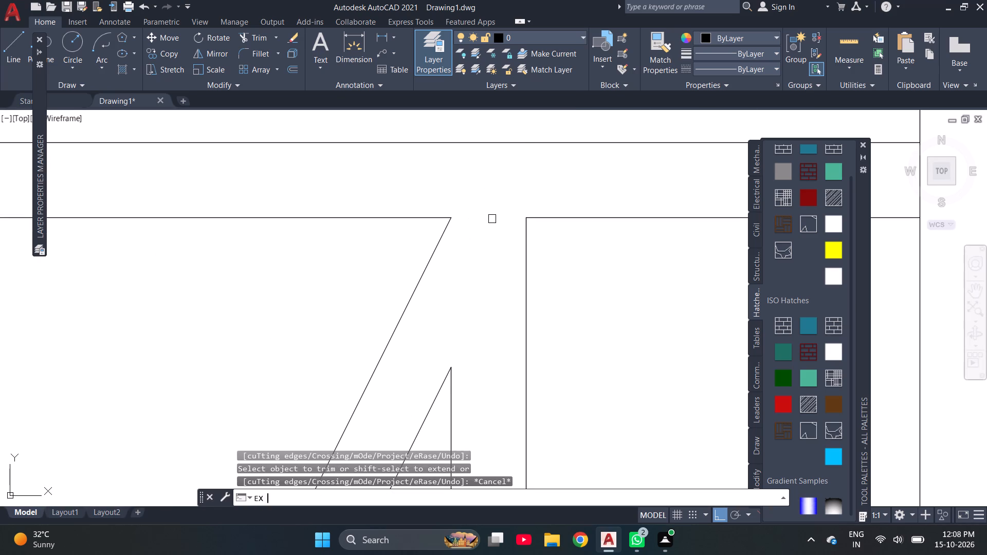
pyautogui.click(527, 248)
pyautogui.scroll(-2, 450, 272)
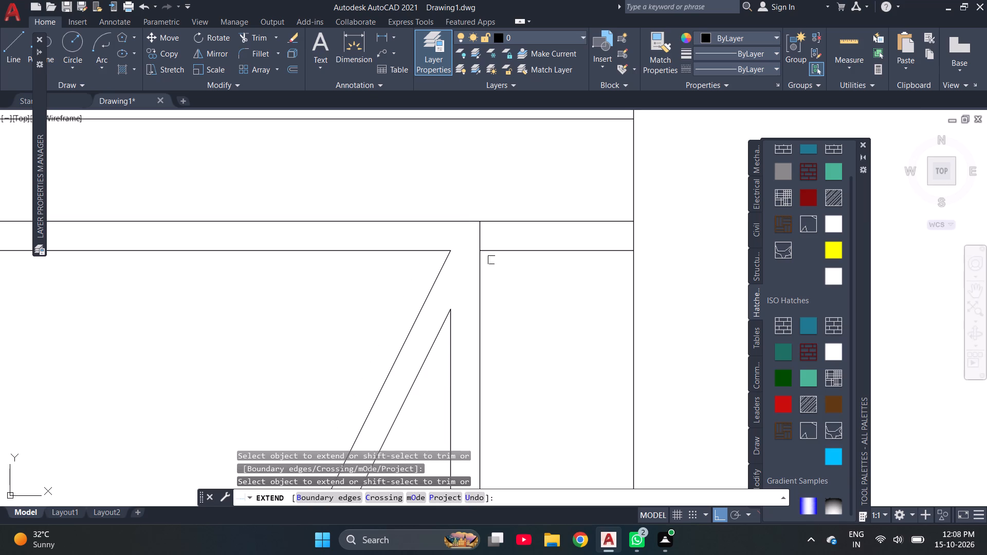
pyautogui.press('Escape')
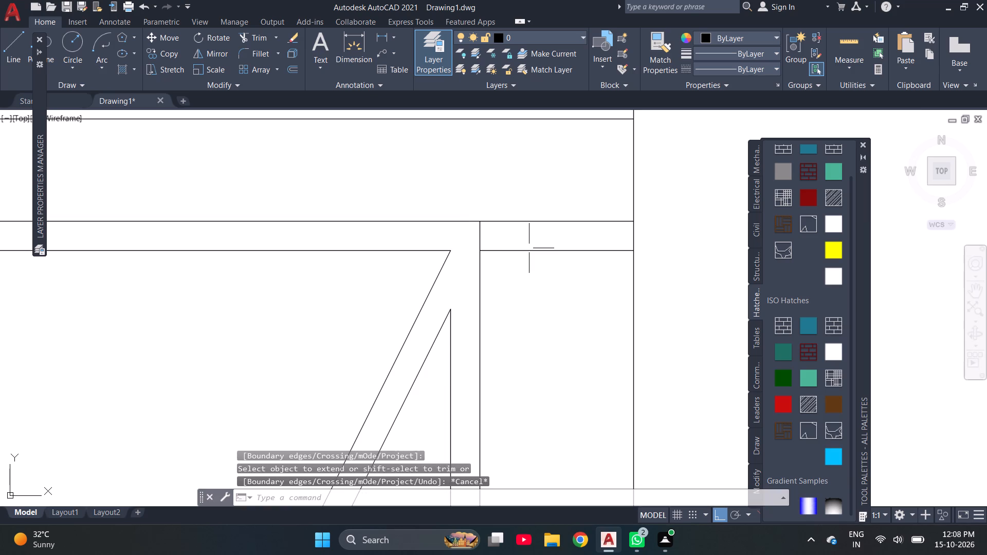
# Trim away the ceiling line's remaining stub at the building's outer edge and the outermost vertical line.
pyautogui.write('TR')
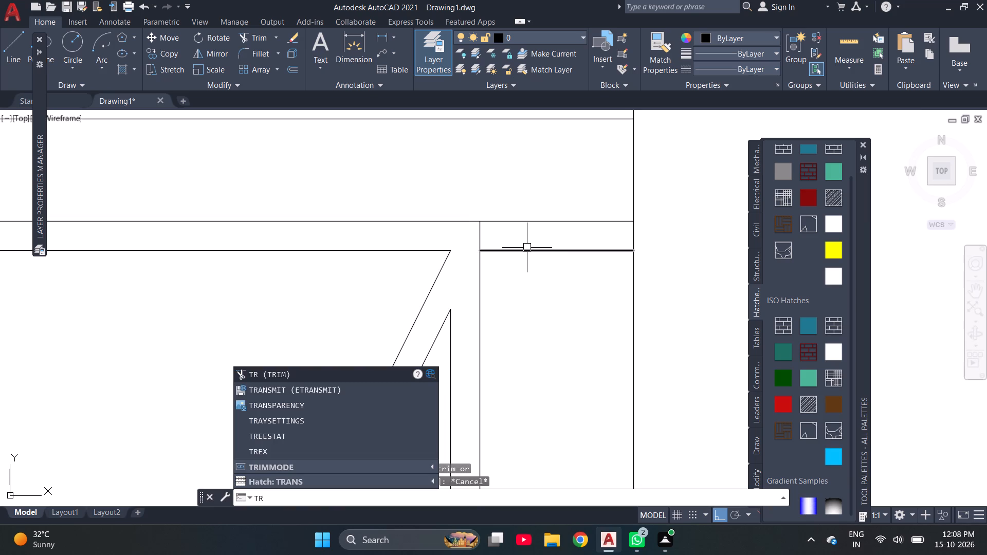
pyautogui.press('space')
pyautogui.click(536, 252)
pyautogui.scroll(-4, 432, 269)
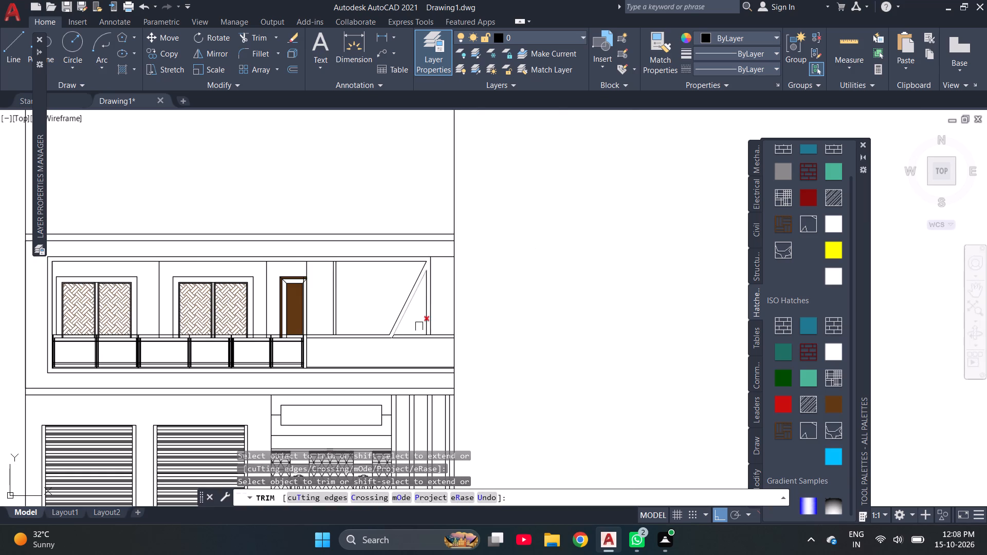
pyautogui.scroll(2, 419, 332)
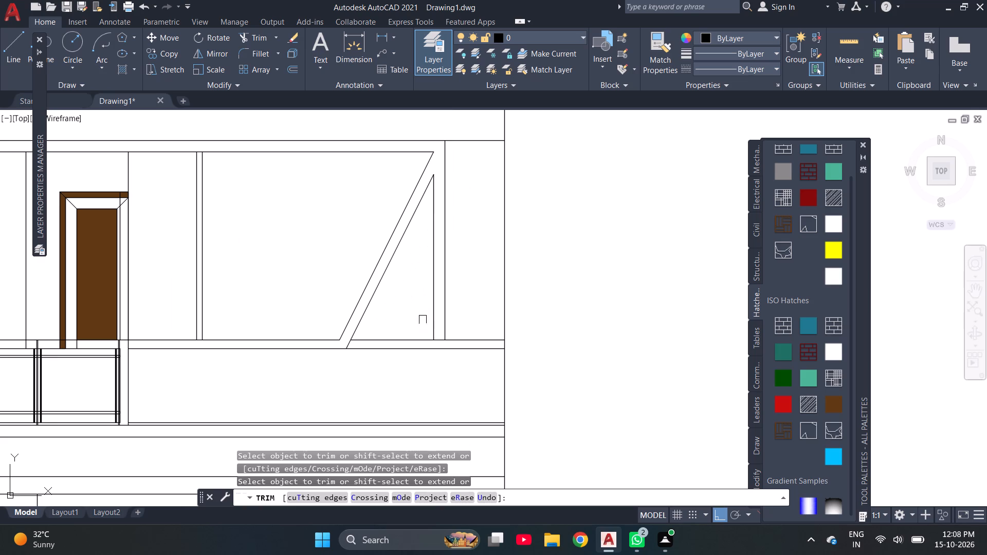
pyautogui.click(440, 215)
pyautogui.click(445, 215)
pyautogui.press('Escape')
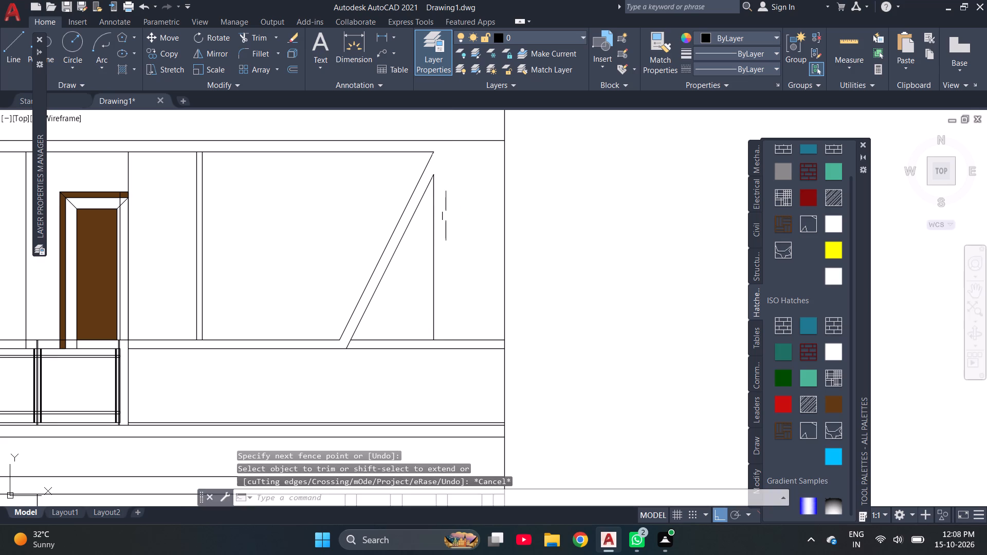
# Extend the outer diagonal's upper end to the next horizontal line above the ceiling line.
pyautogui.write('EX')
pyautogui.press('space')
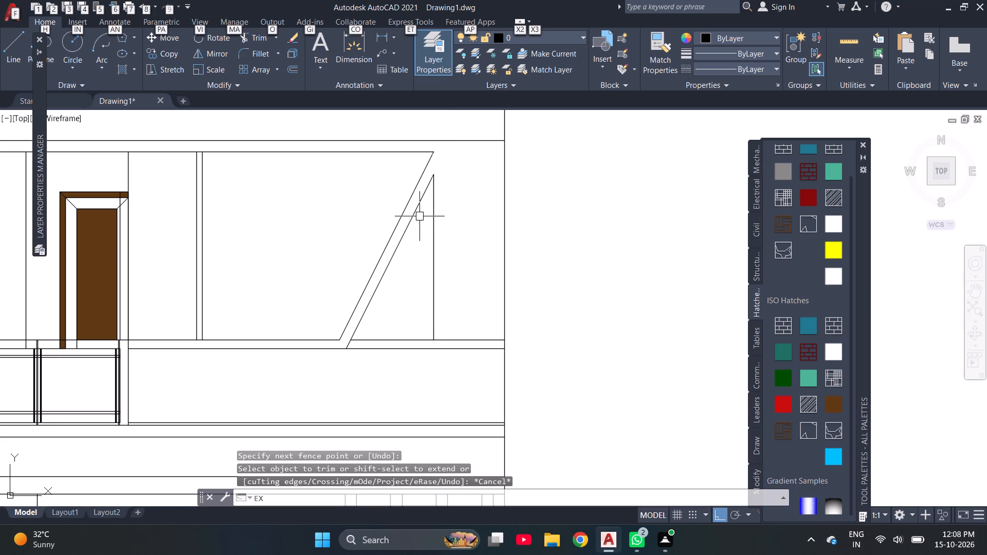
pyautogui.press('Escape')
pyautogui.press('Escape')
pyautogui.write('EX')
pyautogui.press('space')
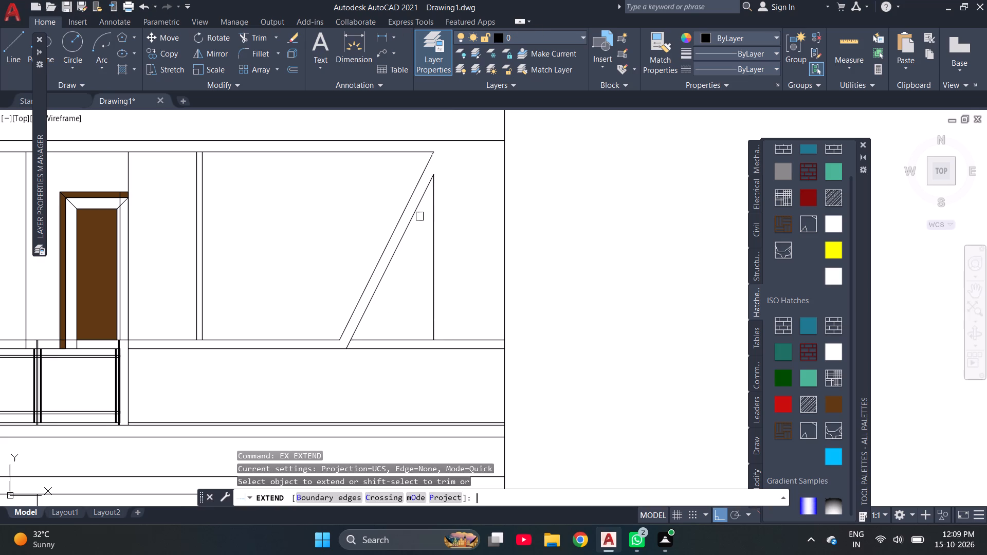
pyautogui.click(421, 207)
pyautogui.press('Escape')
pyautogui.press('Escape')
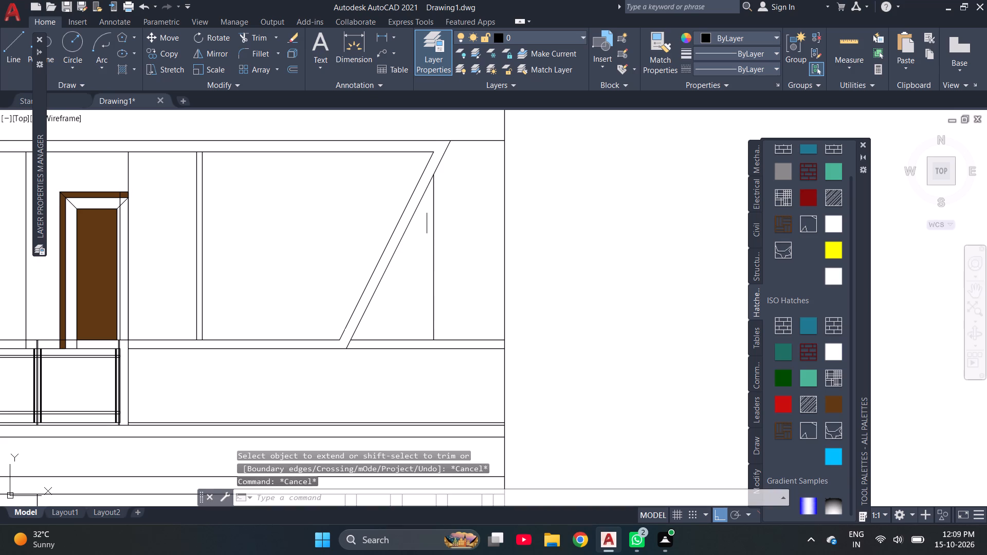
# Trim away the vertical line remaining beneath the outer diagonal, down to the sill band.
pyautogui.write('TR')
pyautogui.press('space')
pyautogui.press('space')
pyautogui.click(433, 229)
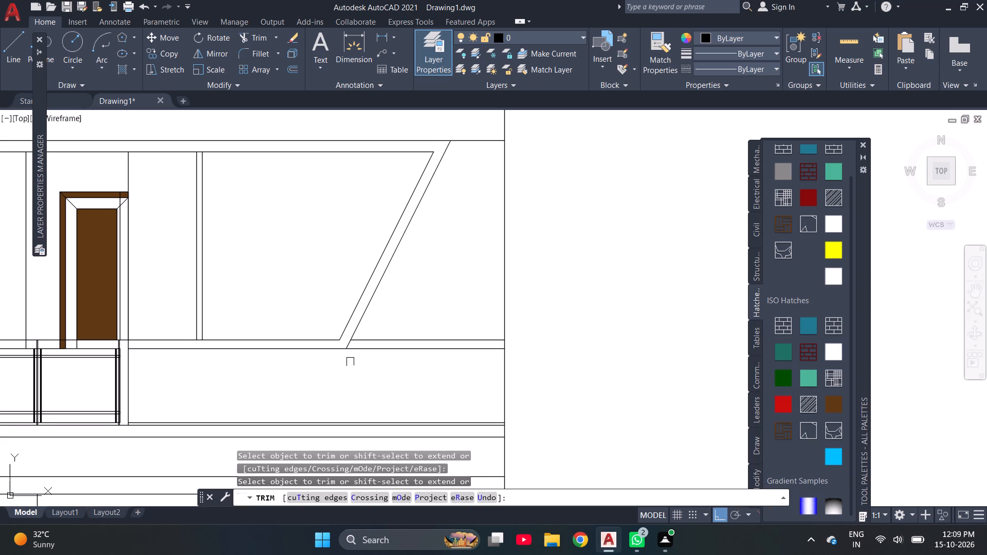
pyautogui.scroll(-1, 350, 362)
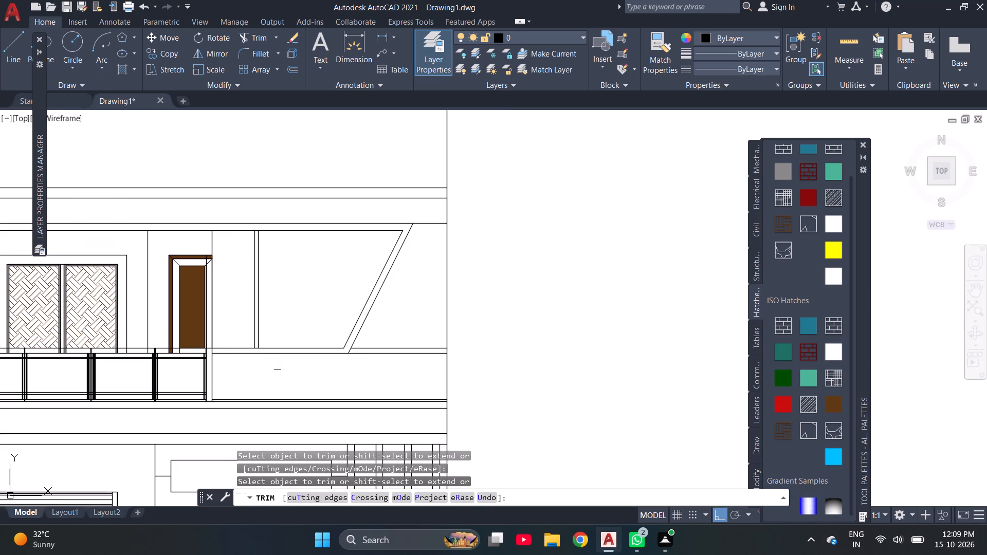
pyautogui.scroll(-1, 280, 323)
pyautogui.scroll(-2, 395, 322)
pyautogui.scroll(3, 324, 337)
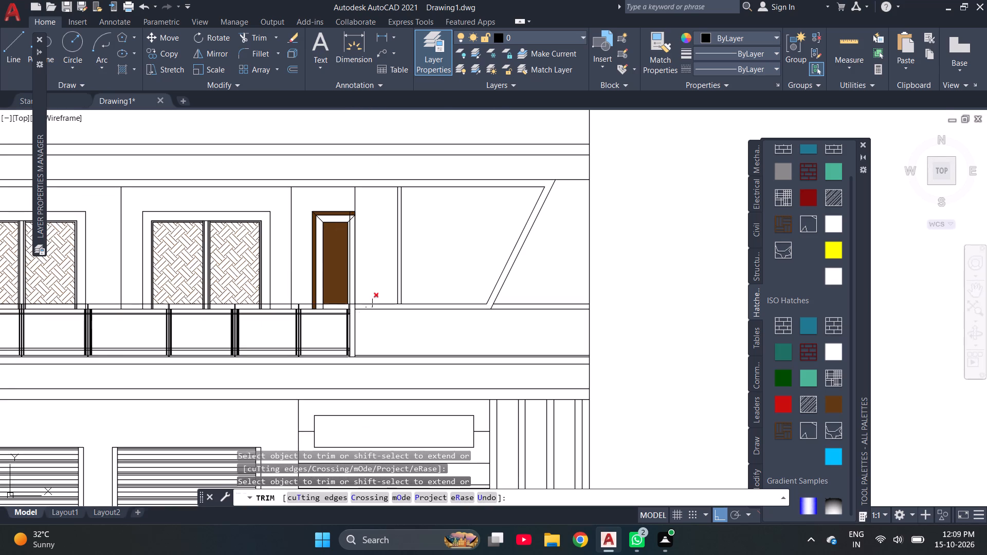
pyautogui.scroll(1, 435, 271)
pyautogui.press('Escape')
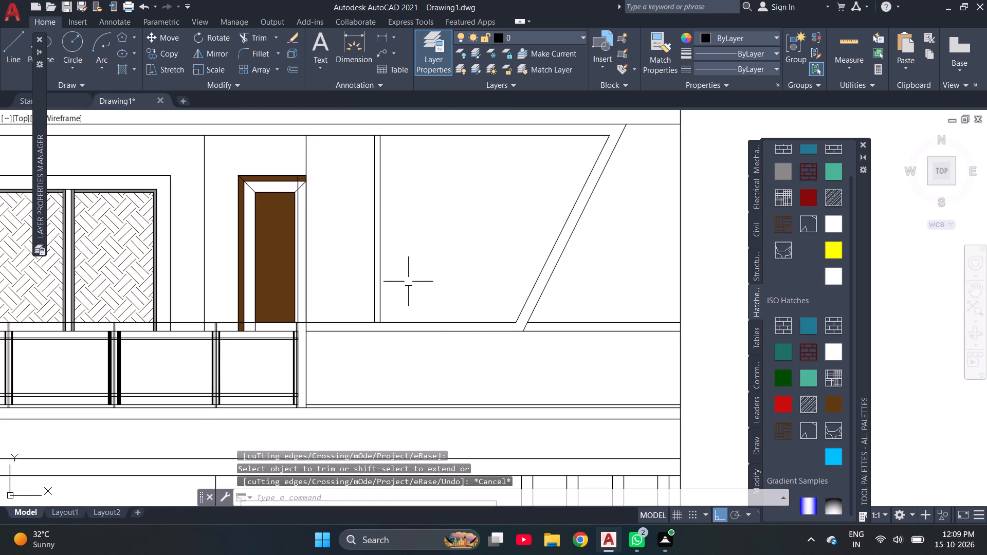
pyautogui.press('Escape')
# Measure the horizontal distance from the double vertical beyond the door to the inner diagonal near its foot.
pyautogui.write('DIML')
pyautogui.press('space')
pyautogui.click(374, 309)
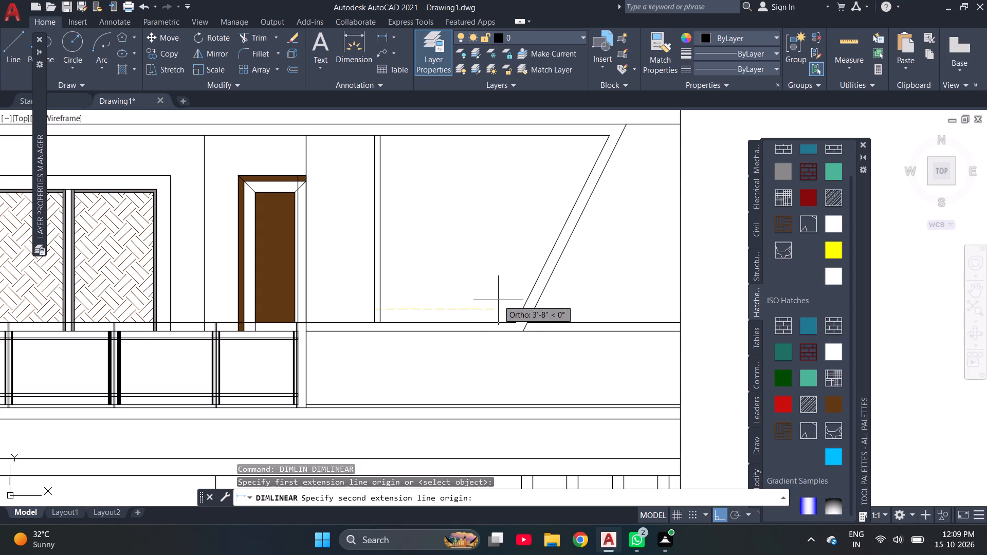
pyautogui.scroll(4, 520, 310)
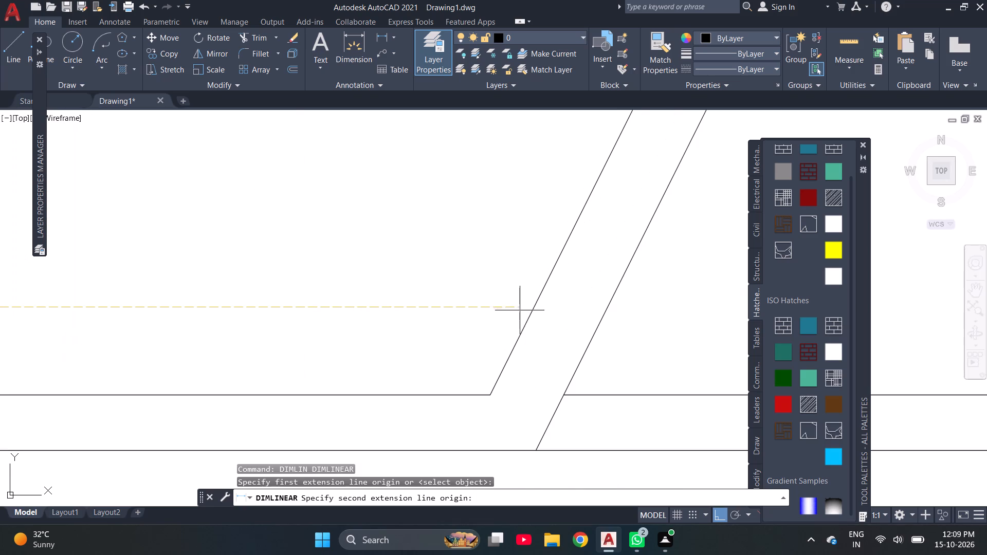
pyautogui.click(534, 307)
pyautogui.scroll(-4, 515, 289)
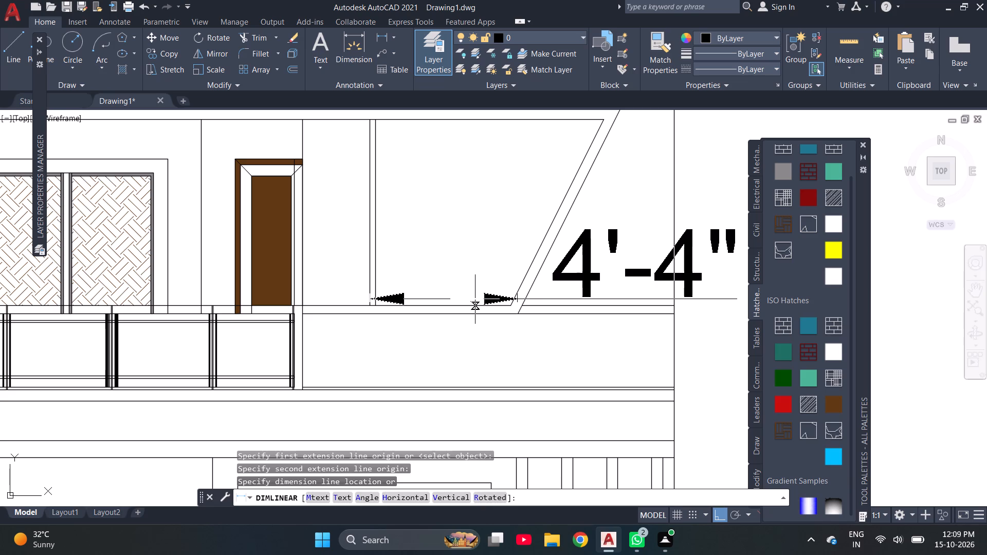
pyautogui.press('Escape')
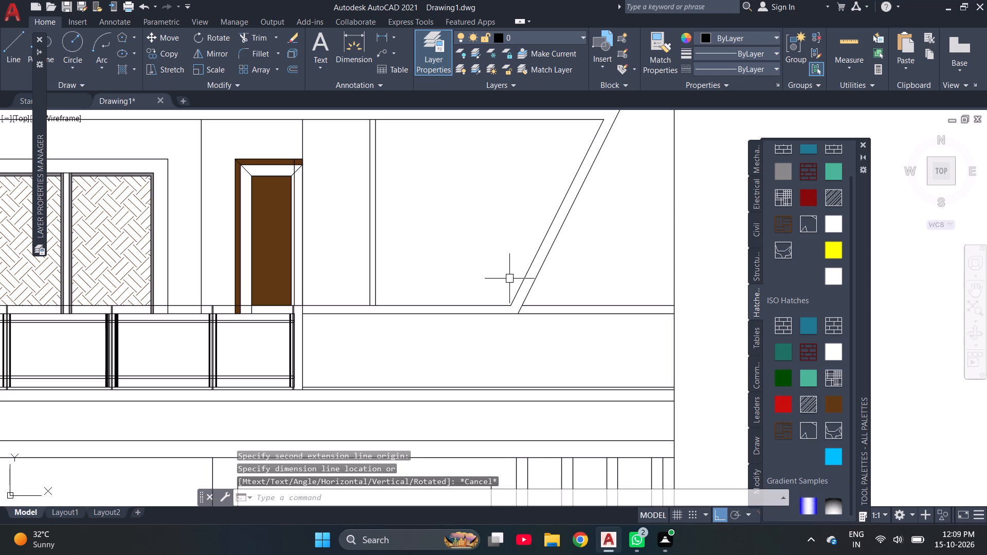
# Offset the inner and outer diagonals 4" each towards the door side.
pyautogui.press('o')
pyautogui.press('space')
pyautogui.press('4')
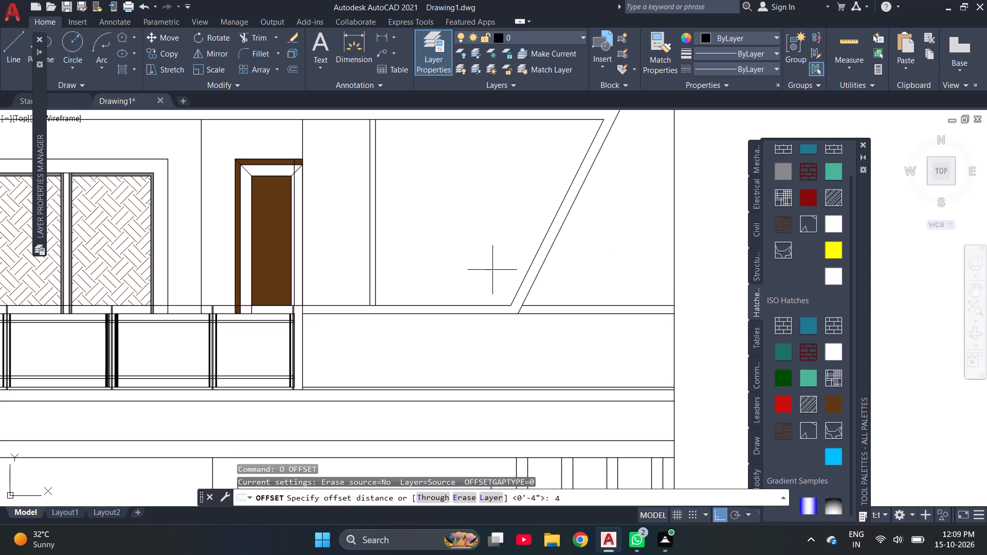
pyautogui.hotkey('shift', '"')
pyautogui.press('Return')
pyautogui.click(528, 269)
pyautogui.click(499, 269)
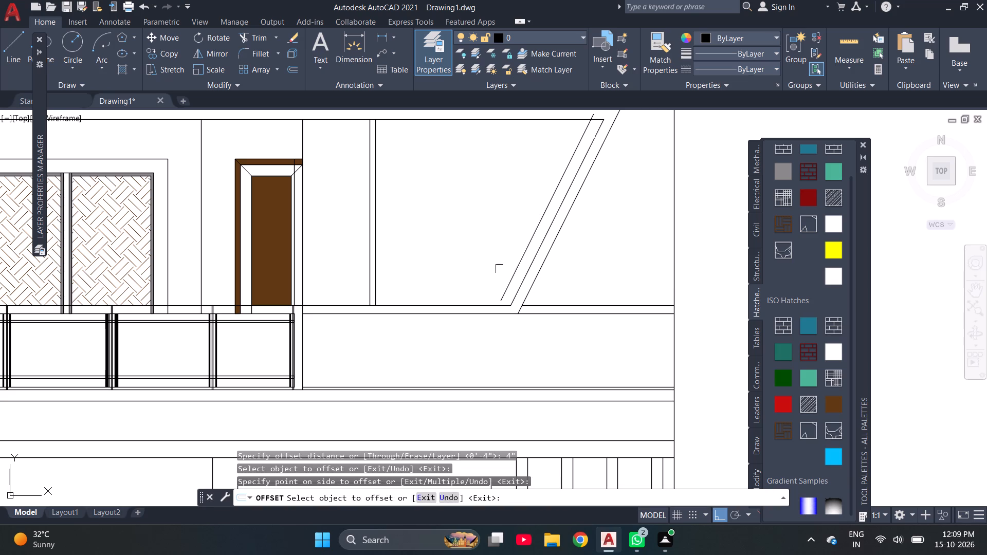
pyautogui.click(537, 278)
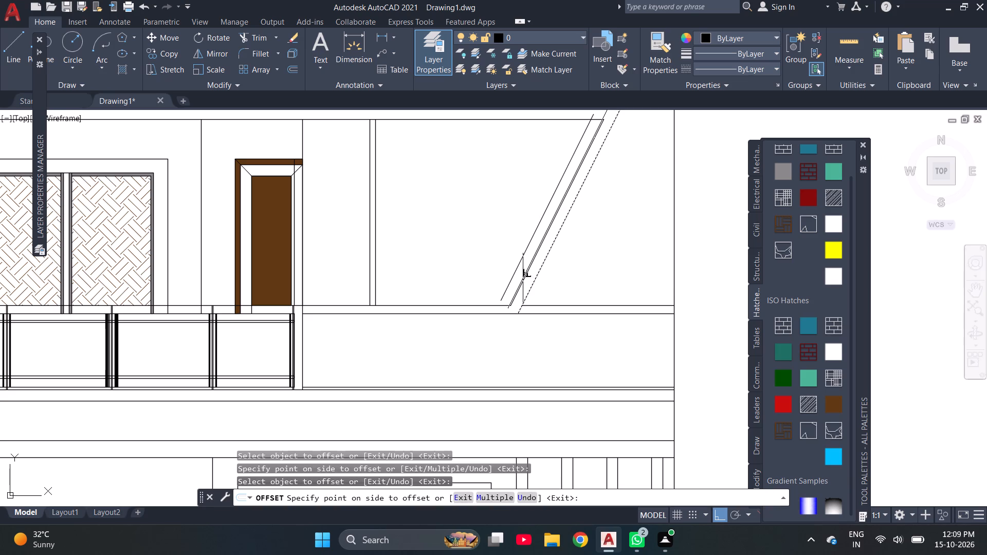
pyautogui.click(522, 277)
pyautogui.press('Escape')
pyautogui.press('Escape')
pyautogui.press('Escape')
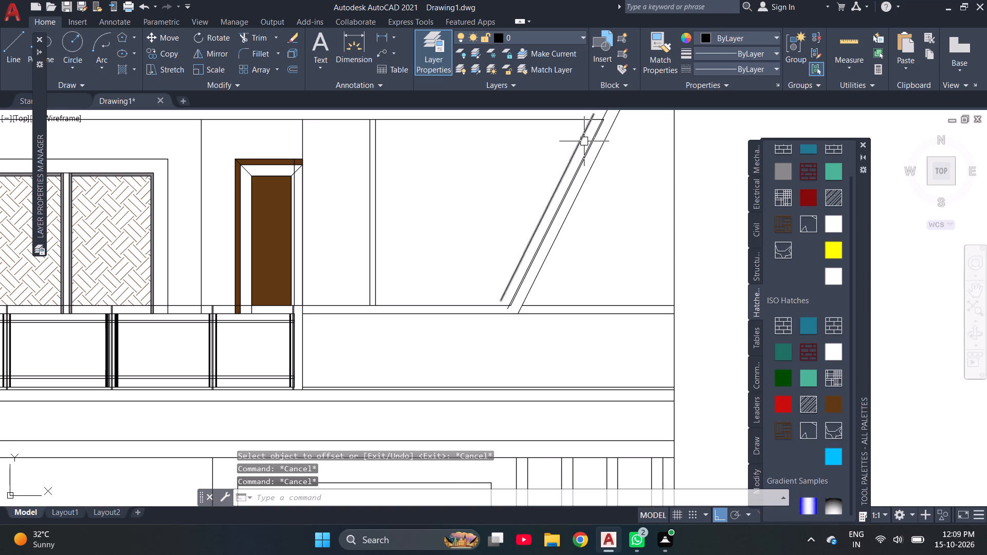
# Remove the original inner and outer diagonals with Trim, keeping the two offset copies.
pyautogui.scroll(2, 584, 141)
pyautogui.scroll(-2, 573, 161)
pyautogui.scroll(3, 549, 190)
pyautogui.write('TR')
pyautogui.press('b')
pyautogui.press('Escape')
pyautogui.press('Escape')
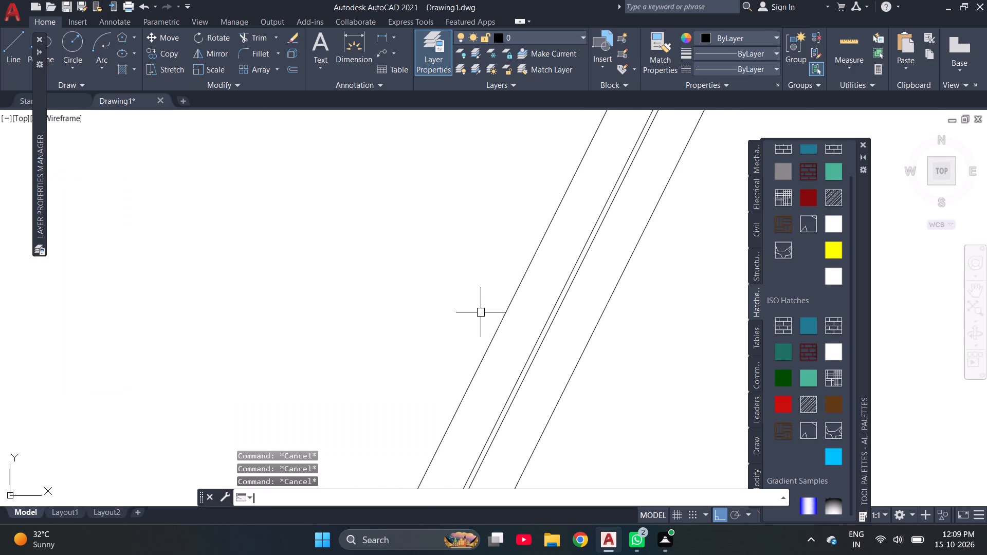
pyautogui.write('TR')
pyautogui.press('space')
pyautogui.scroll(-2, 407, 319)
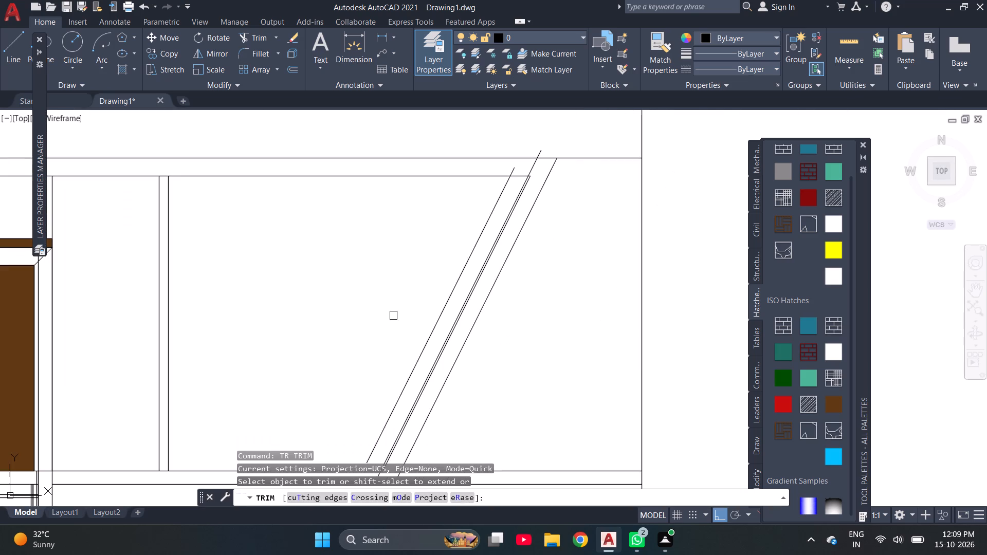
pyautogui.scroll(4, 434, 368)
pyautogui.click(433, 358)
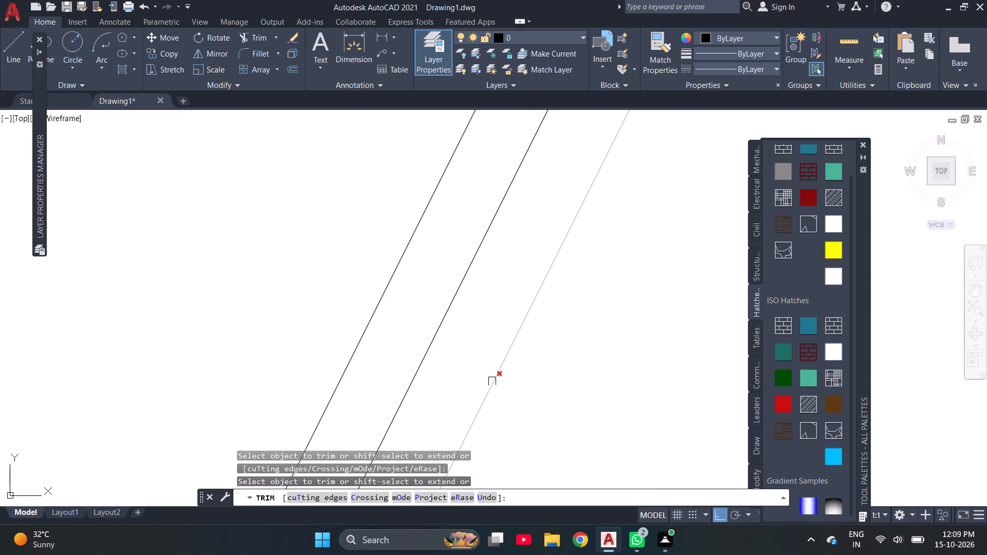
pyautogui.click(495, 383)
pyautogui.scroll(-5, 365, 319)
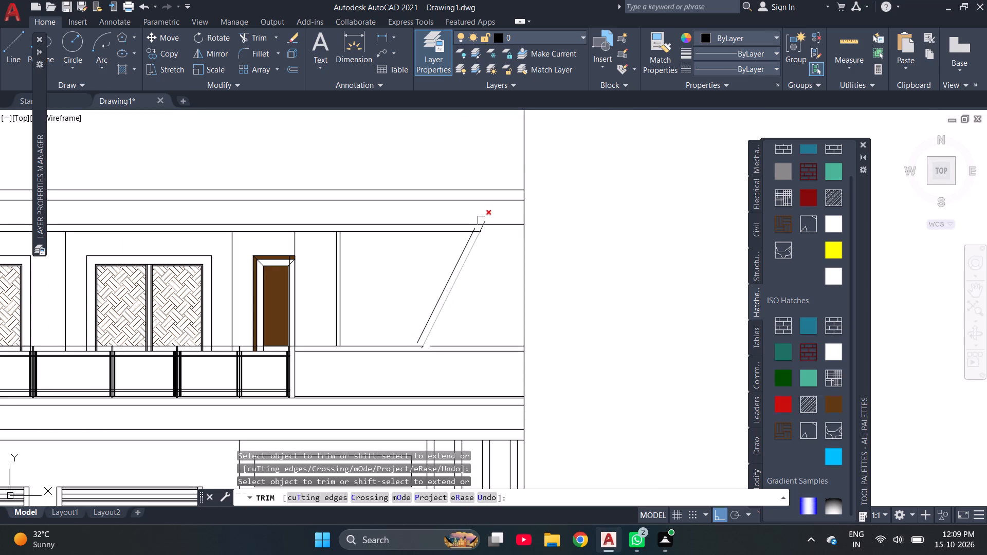
# Trim the ceiling line's excess beyond the new inner diagonal and both new diagonals' overshooting upper ends.
pyautogui.scroll(4, 481, 220)
pyautogui.click(453, 272)
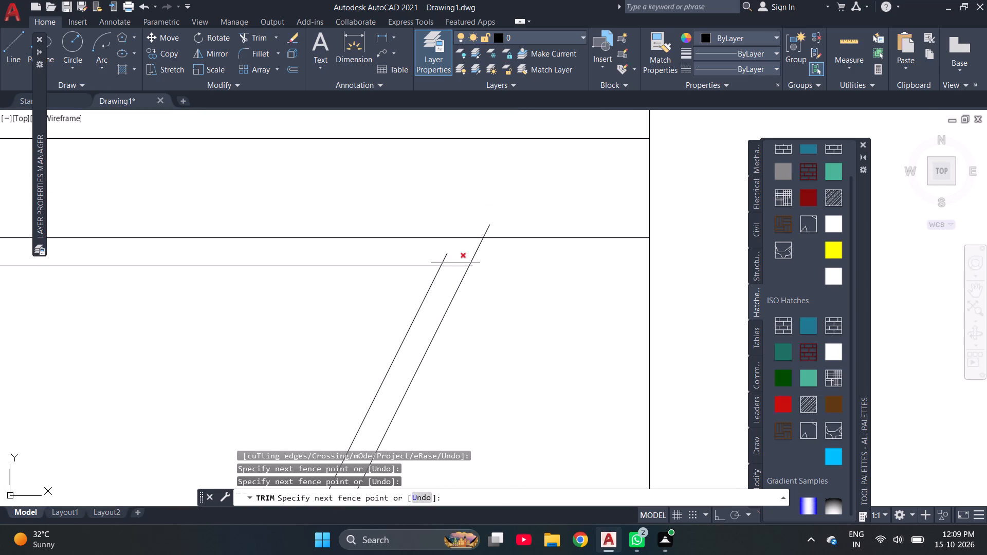
pyautogui.click(455, 263)
pyautogui.click(449, 256)
pyautogui.scroll(4, 482, 268)
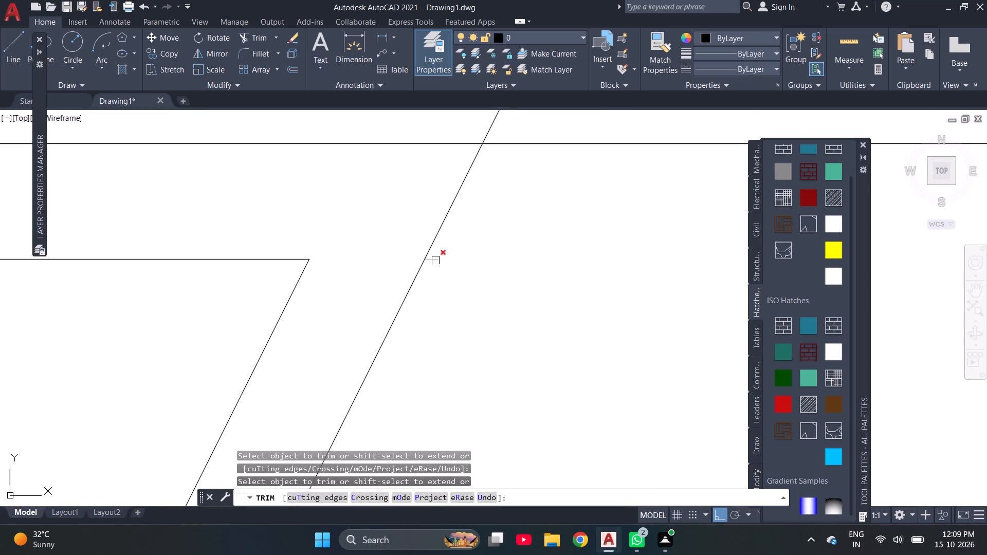
pyautogui.click(435, 261)
pyautogui.scroll(-2, 527, 249)
pyautogui.click(516, 192)
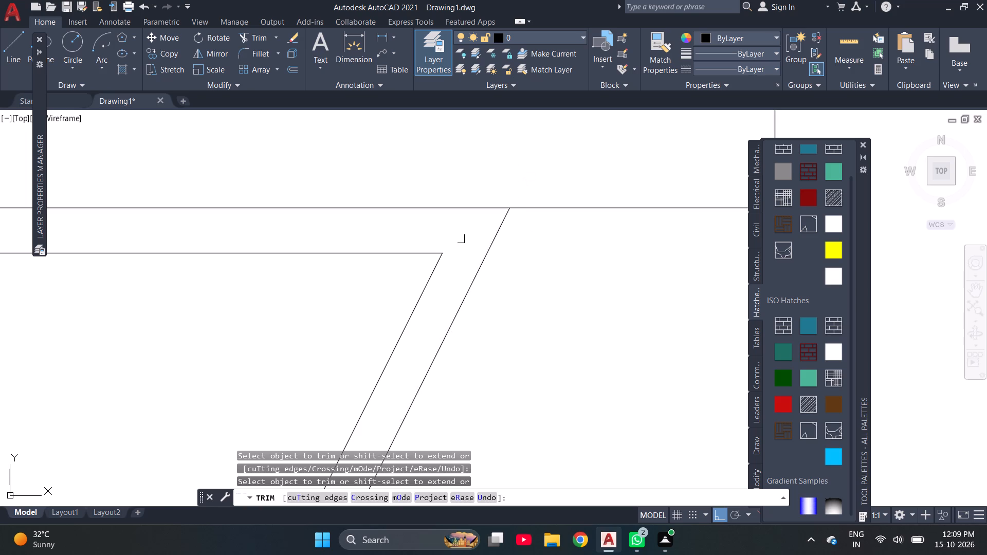
# Trim the new outer diagonal's foot below the sill band's upper line and that line's short stub beyond it.
pyautogui.scroll(-4, 429, 221)
pyautogui.scroll(6, 378, 321)
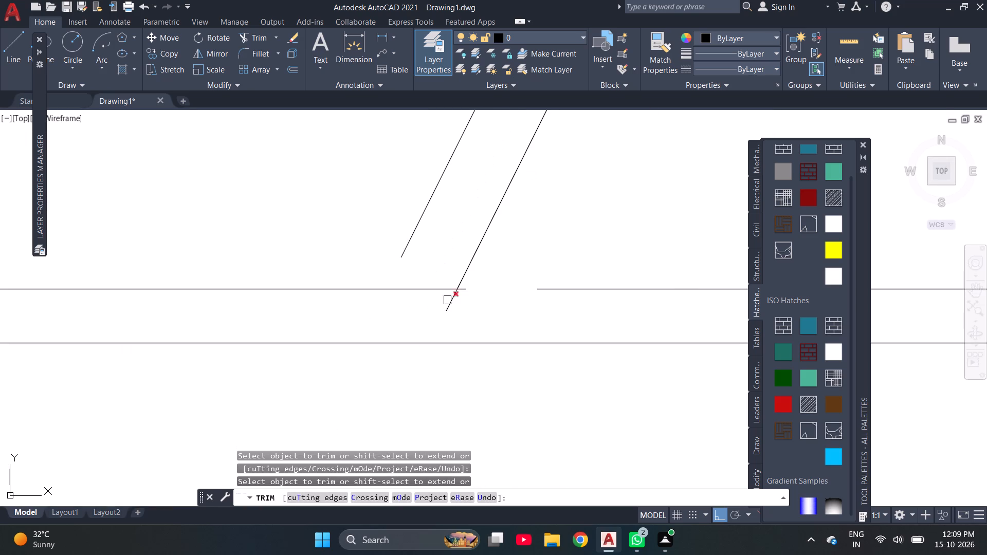
pyautogui.click(452, 302)
pyautogui.click(467, 292)
pyautogui.press('Escape')
pyautogui.press('Escape')
# Extend the outer diagonal's foot to the sill band's lower line and the inner diagonal's foot to its upper line.
pyautogui.write('EX')
pyautogui.press('space')
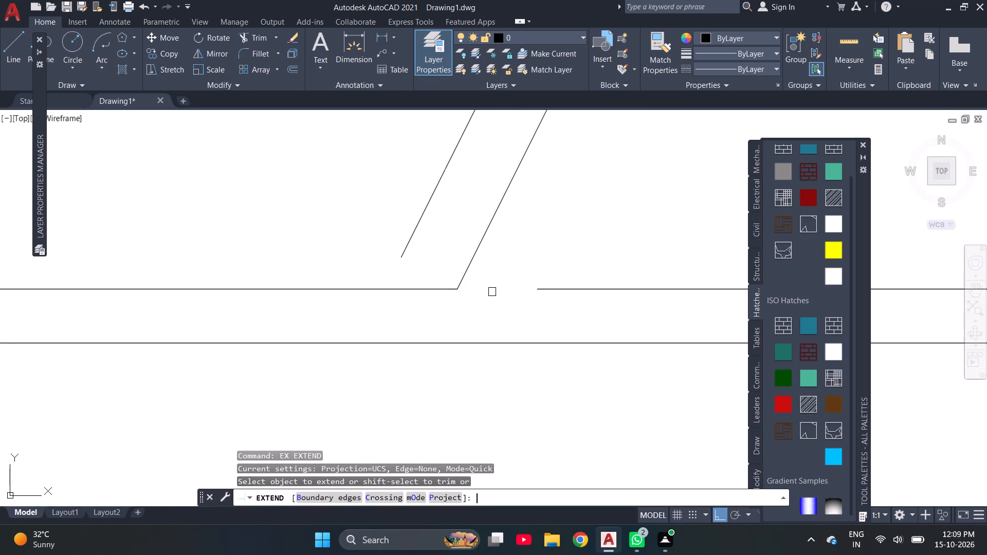
pyautogui.click(475, 250)
pyautogui.click(409, 236)
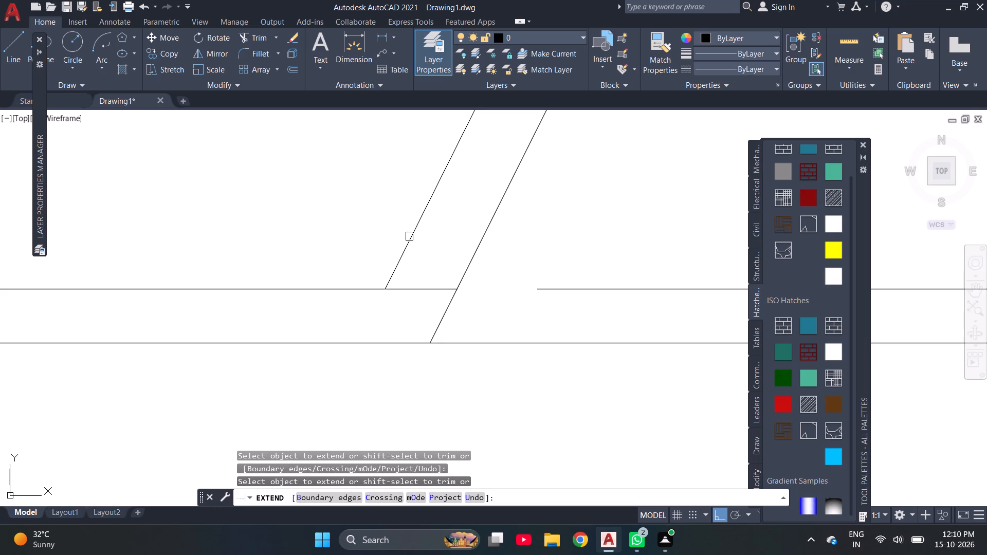
pyautogui.press('Escape')
pyautogui.press('Escape')
# Trim the sill band's upper line between the two diagonals.
pyautogui.press('t')
pyautogui.write('R')
pyautogui.press('space')
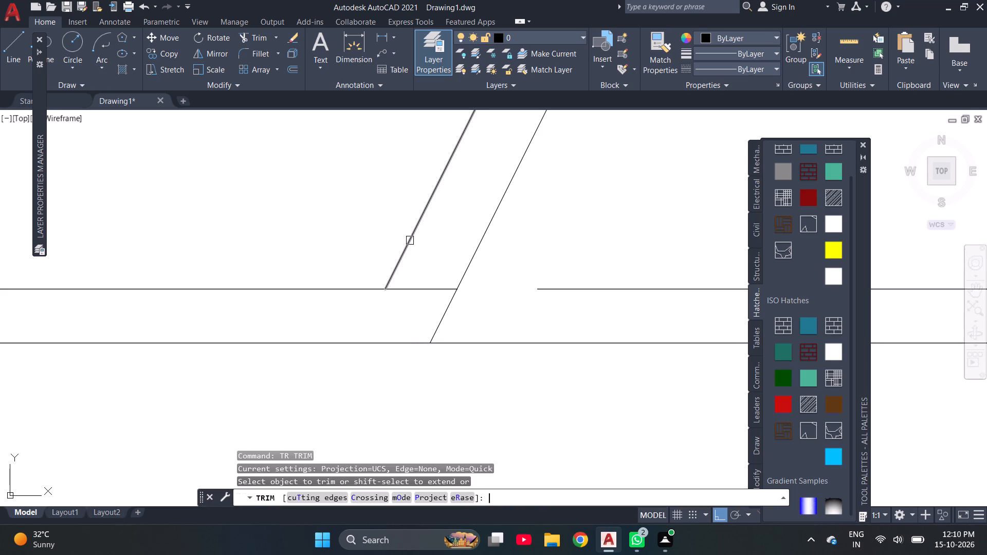
pyautogui.click(426, 293)
pyautogui.press('Escape')
pyautogui.press('Escape')
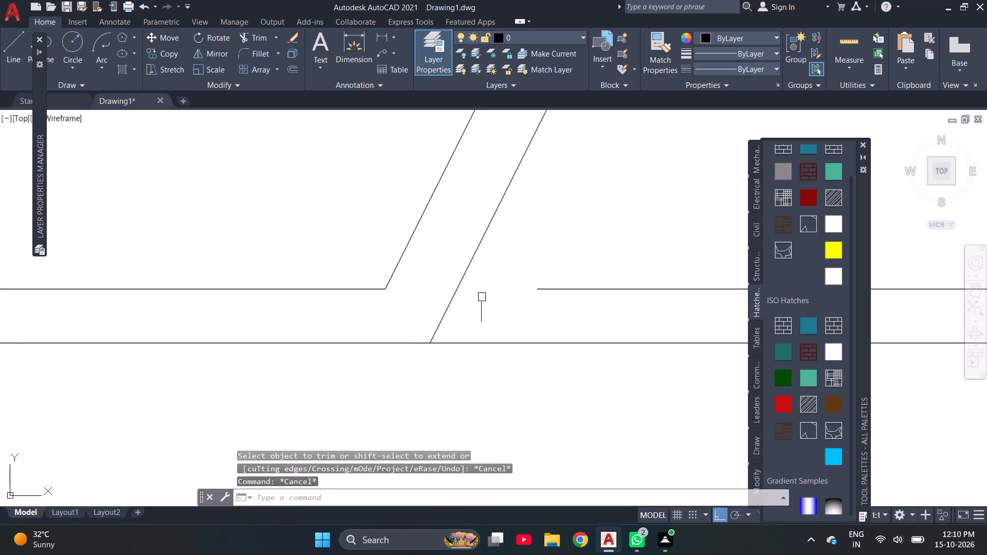
pyautogui.press('Escape')
pyautogui.press('Escape')
pyautogui.press('r')
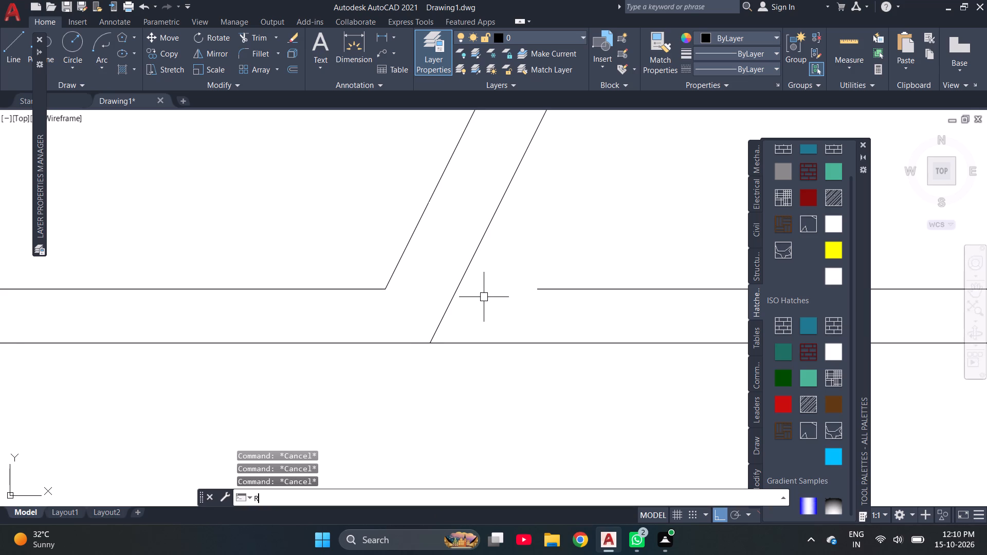
pyautogui.press('Escape')
# Extend the sill band's upper line from the building's outer edge back to the outer diagonal.
pyautogui.write('EX')
pyautogui.press('space')
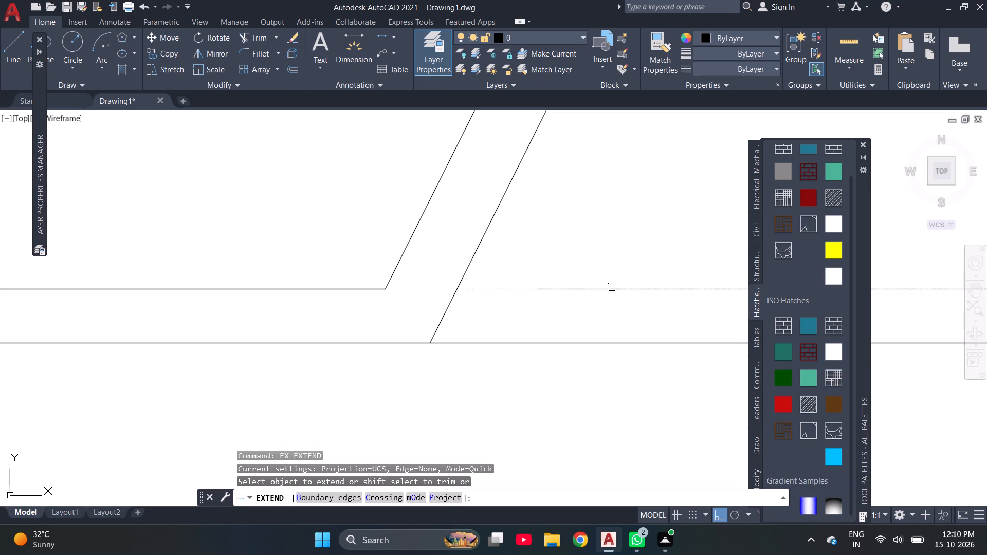
pyautogui.click(608, 291)
pyautogui.scroll(-5, 527, 327)
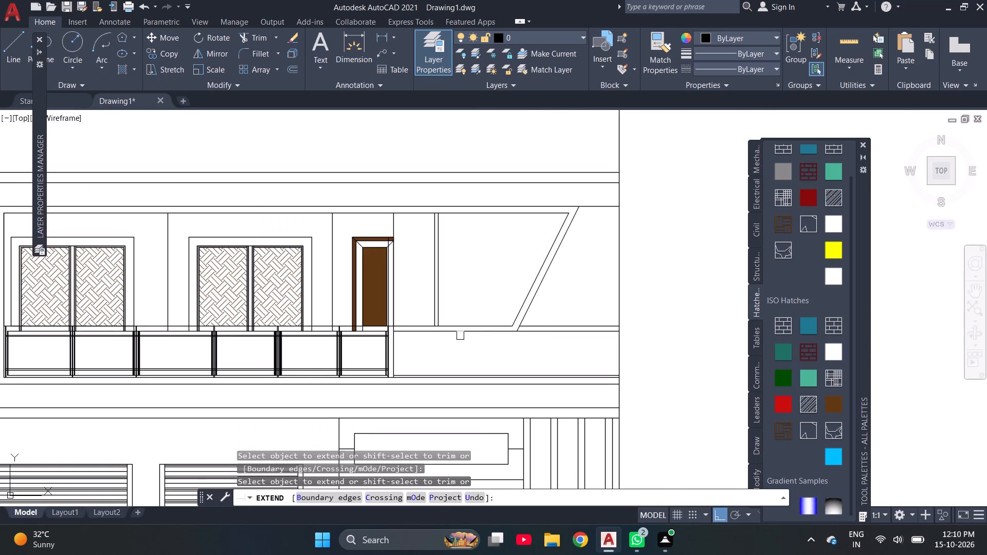
pyautogui.scroll(4, 417, 336)
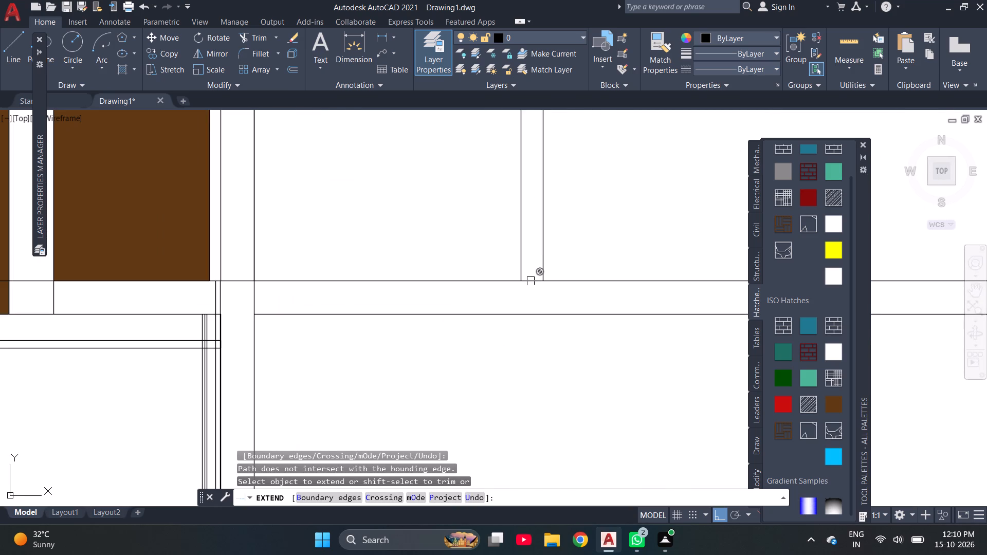
pyautogui.scroll(-4, 523, 287)
pyautogui.press('Escape')
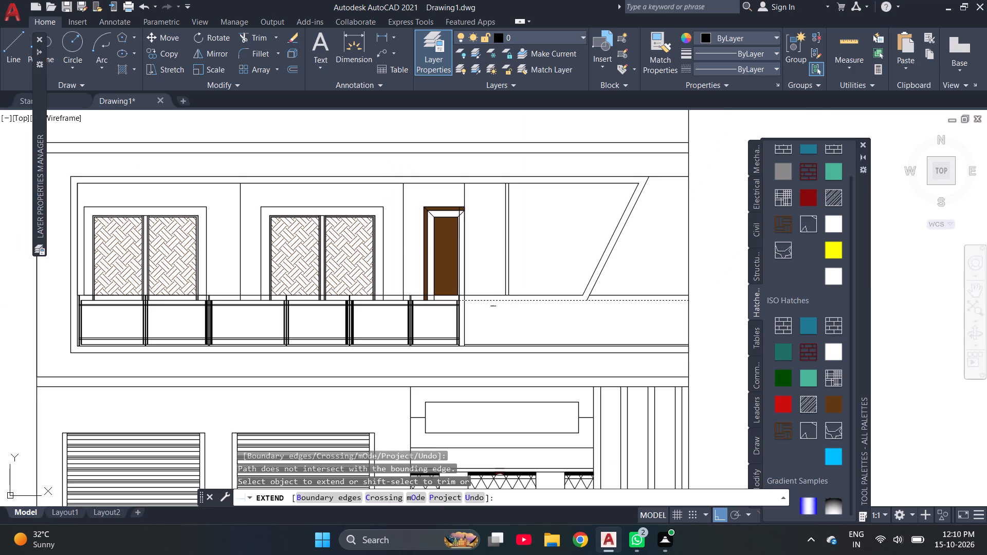
pyautogui.press('Escape')
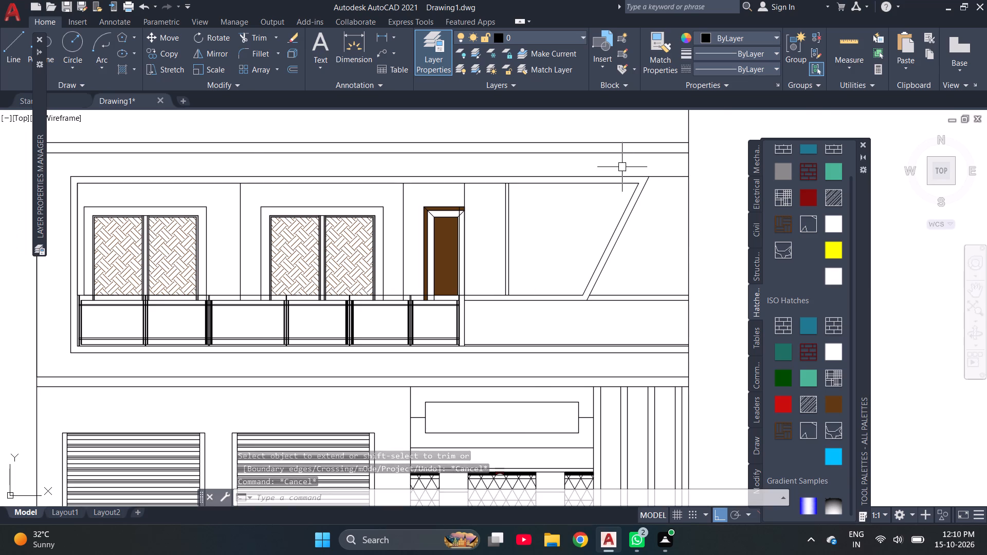
pyautogui.scroll(-1, 615, 175)
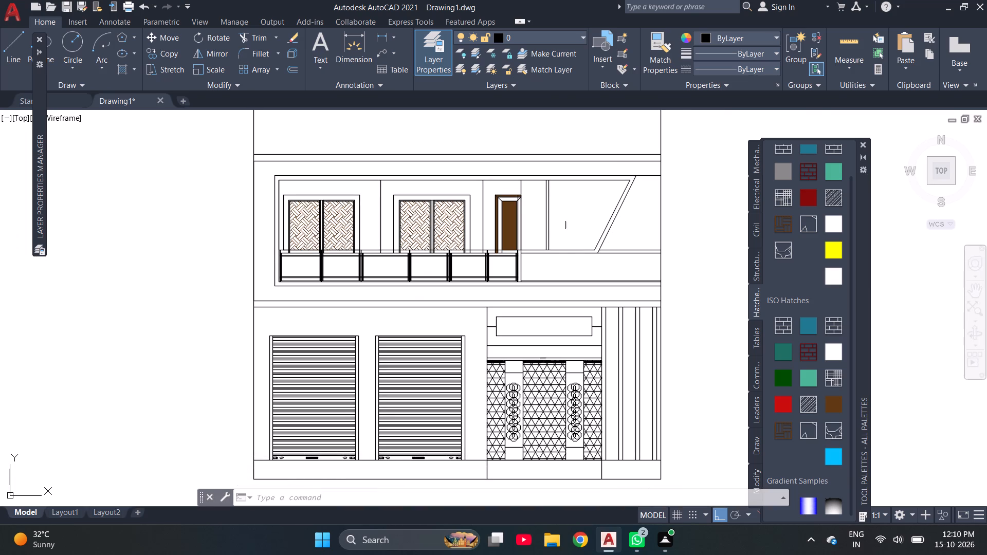
# Examine the slanted double-line frame and its junctions with the sill band and the door bay.
pyautogui.press('Escape')
pyautogui.press('Escape')
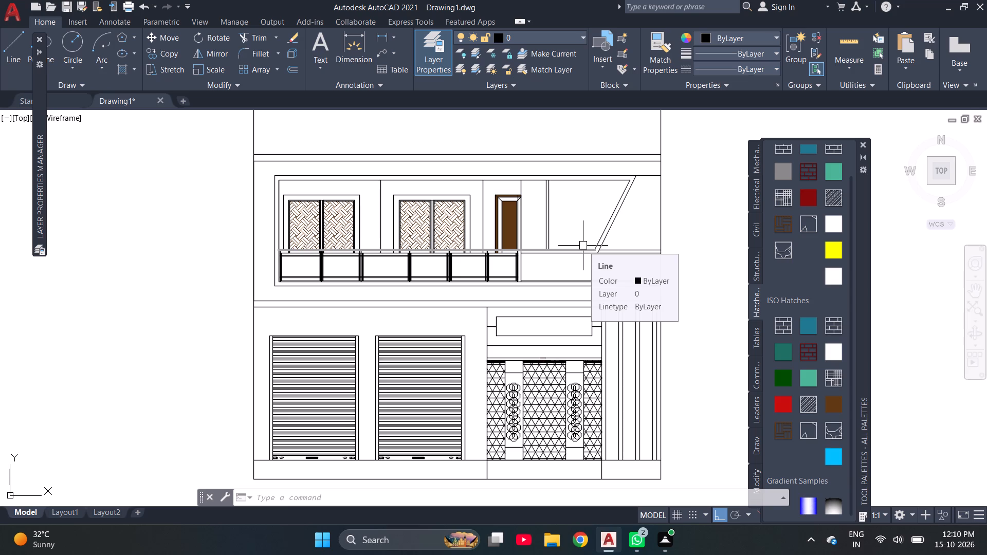
pyautogui.scroll(-1, 575, 278)
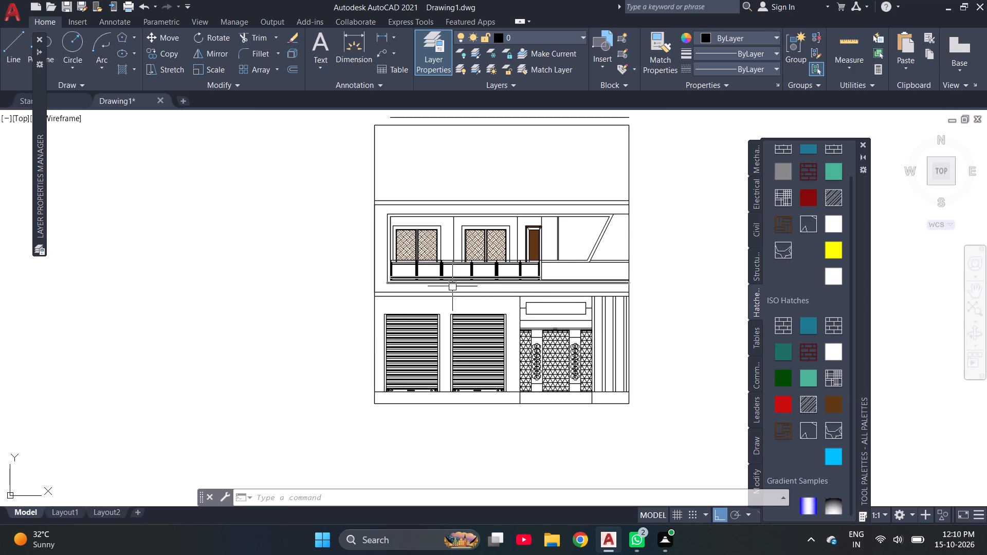
pyautogui.scroll(2, 686, 209)
pyautogui.scroll(1, 514, 243)
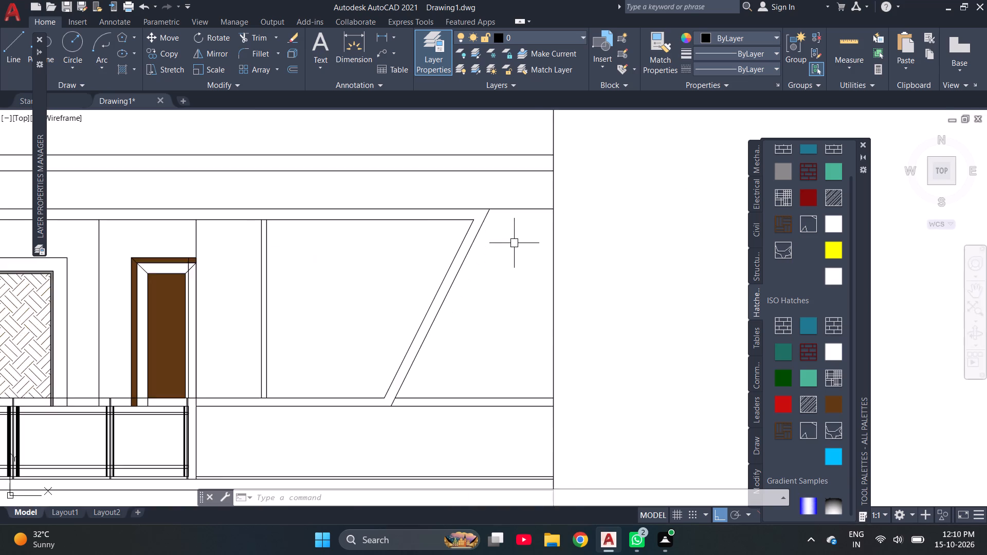
pyautogui.scroll(1, 514, 243)
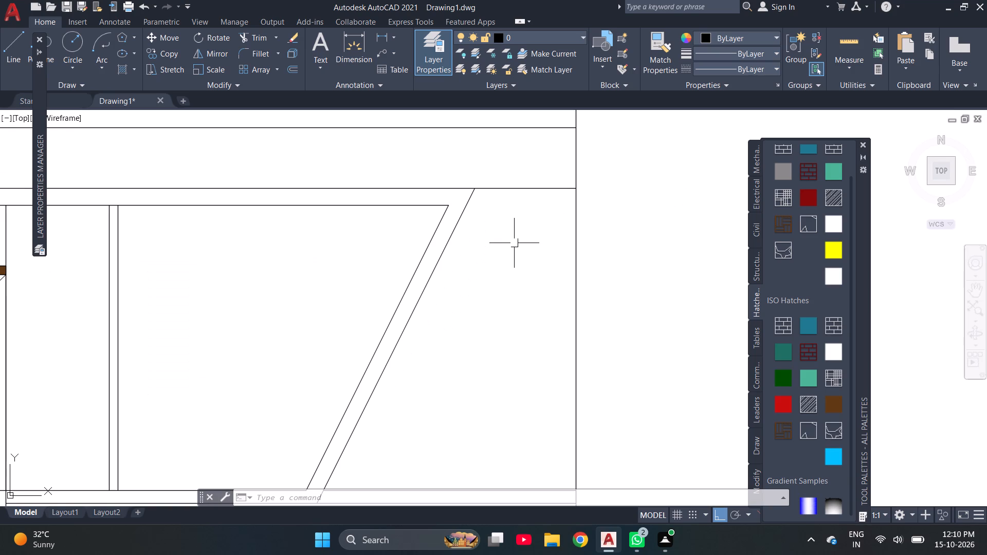
pyautogui.scroll(-2, 420, 292)
pyautogui.scroll(3, 196, 389)
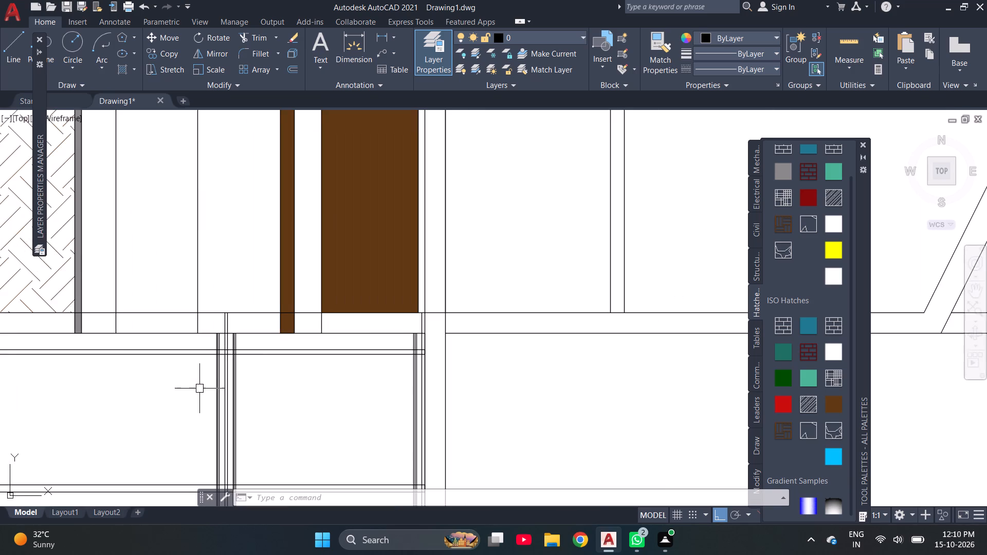
pyautogui.scroll(-2, 225, 369)
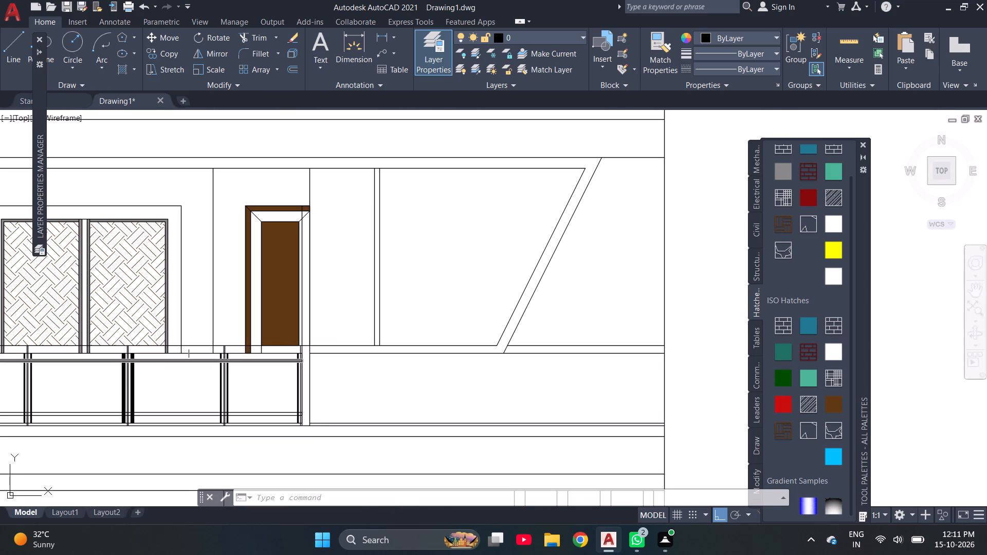
pyautogui.scroll(2, 257, 351)
pyautogui.scroll(-2, 245, 352)
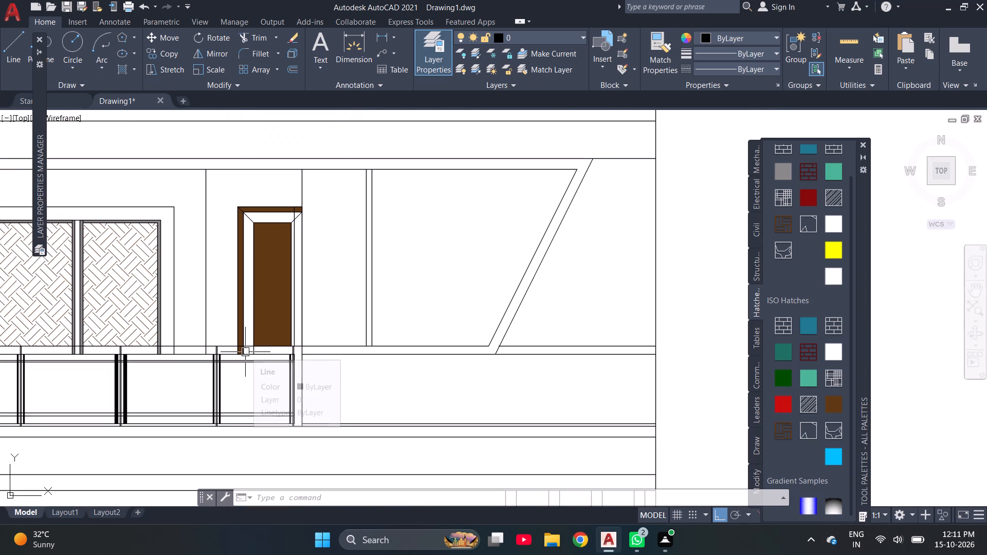
pyautogui.scroll(-1, 245, 352)
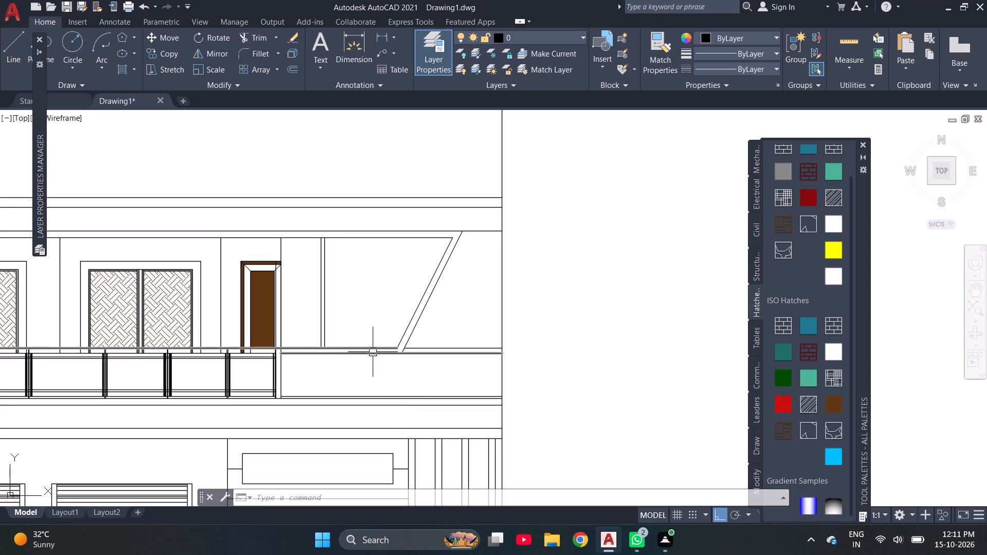
# Trim both sill band lines between the pillar beside the door and the slanted frame, including the piece inside the double vertical.
pyautogui.press('Escape')
pyautogui.write('TR')
pyautogui.press('space')
pyautogui.moveTo(355, 327); pyautogui.dragTo(335, 386)
pyautogui.click(303, 352)
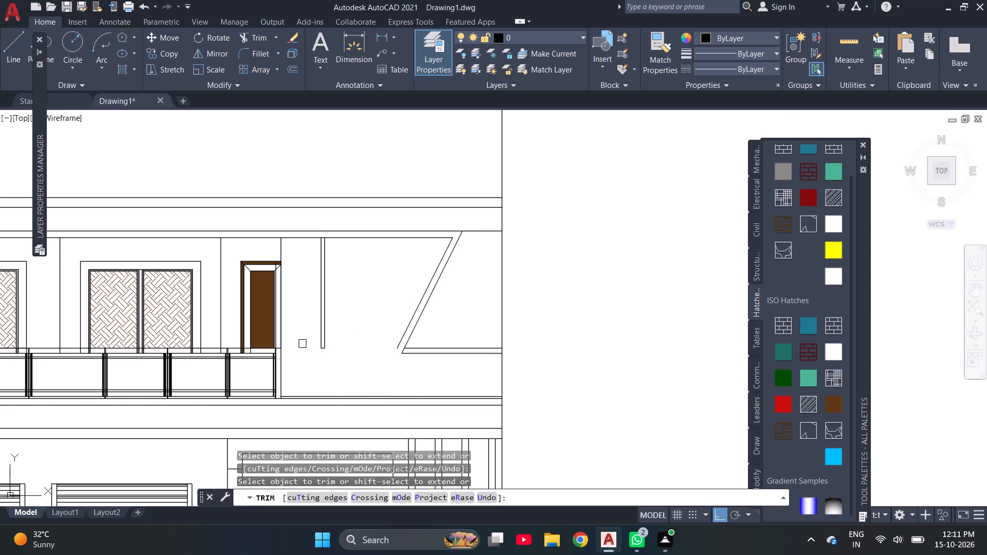
pyautogui.scroll(4, 315, 346)
pyautogui.click(315, 359)
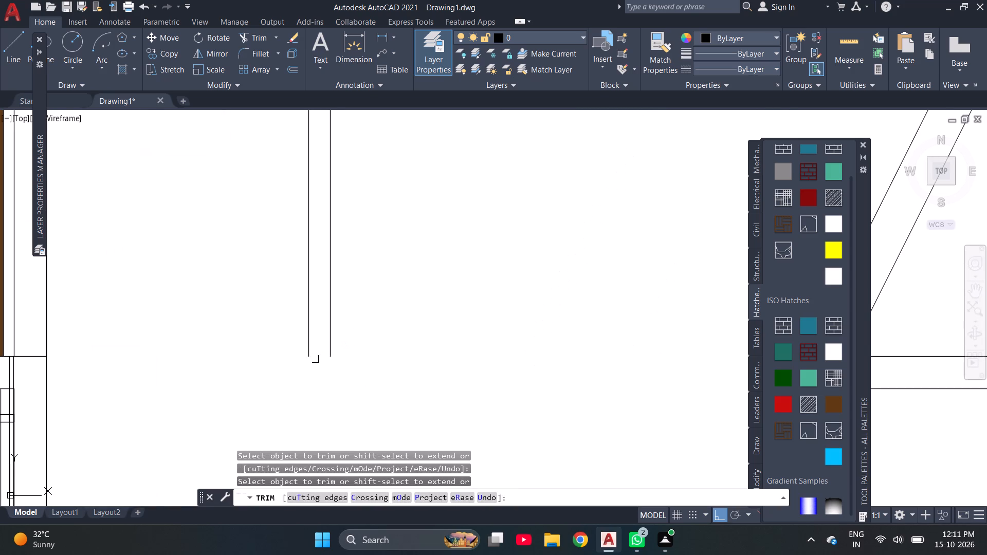
pyautogui.press('Escape')
# Extend the feet of both vertical lines beyond the door down to the balcony's floor line.
pyautogui.press('e')
pyautogui.write('X')
pyautogui.press('space')
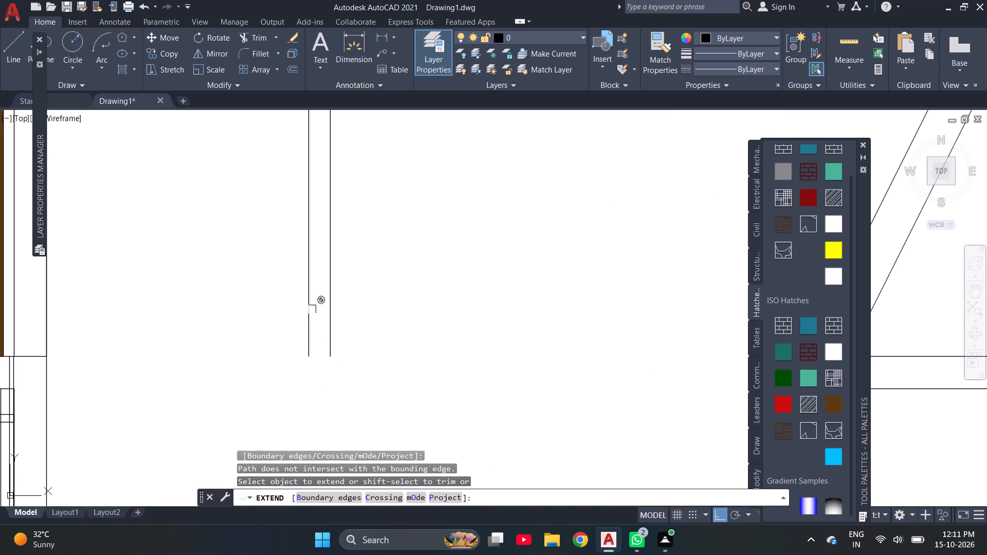
pyautogui.click(312, 309)
pyautogui.press('Escape')
pyautogui.press('Escape')
pyautogui.write('EX')
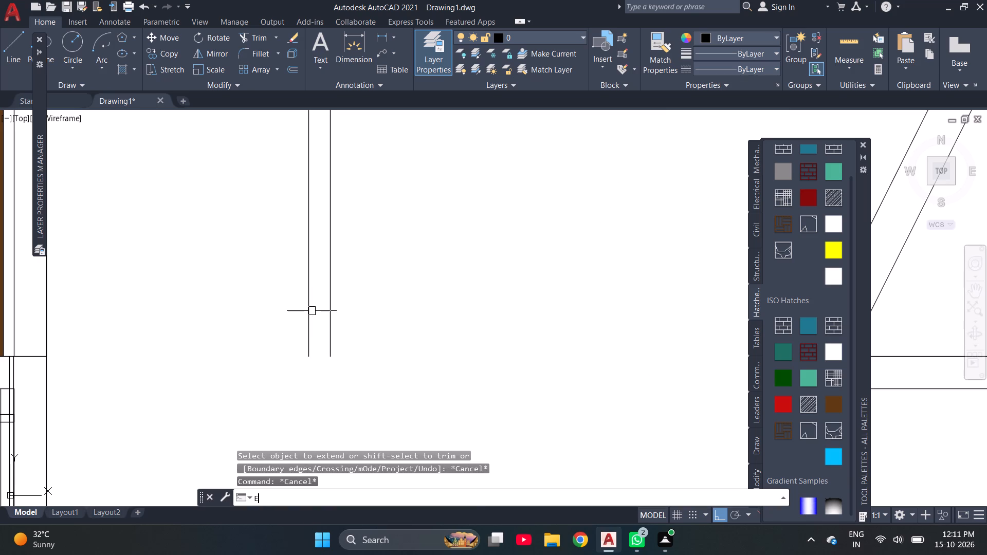
pyautogui.press('space')
pyautogui.scroll(-2, 312, 311)
pyautogui.click(309, 310)
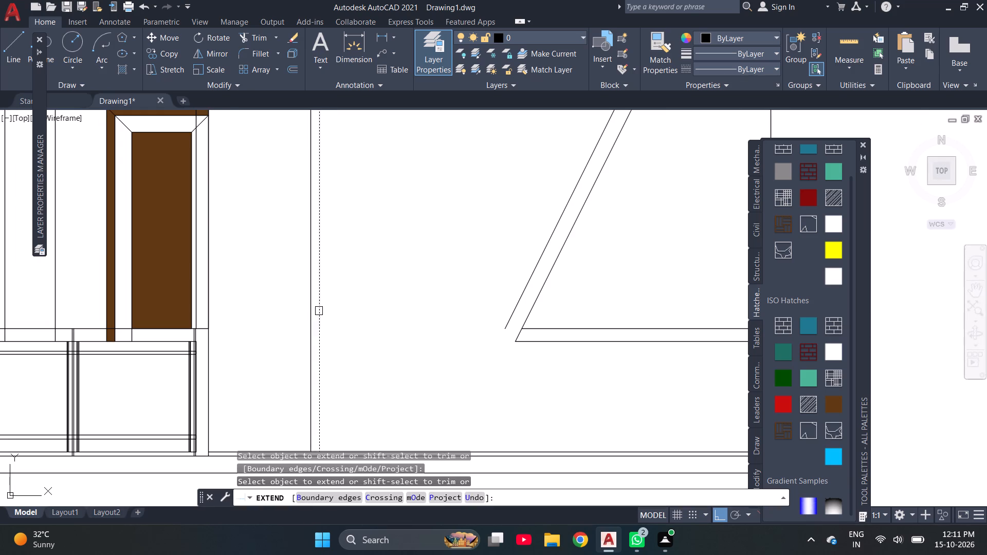
pyautogui.click(319, 311)
# Extend both diagonals of the slanted frame down across the floor lines to the outer frame's bottom line.
pyautogui.click(514, 310)
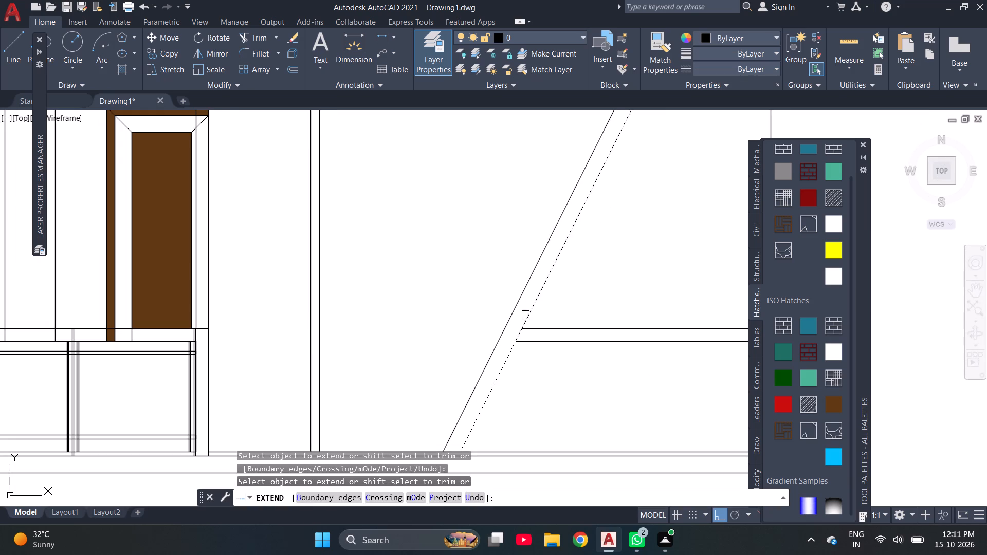
pyautogui.click(526, 315)
pyautogui.scroll(-2, 296, 320)
pyautogui.scroll(2, 327, 359)
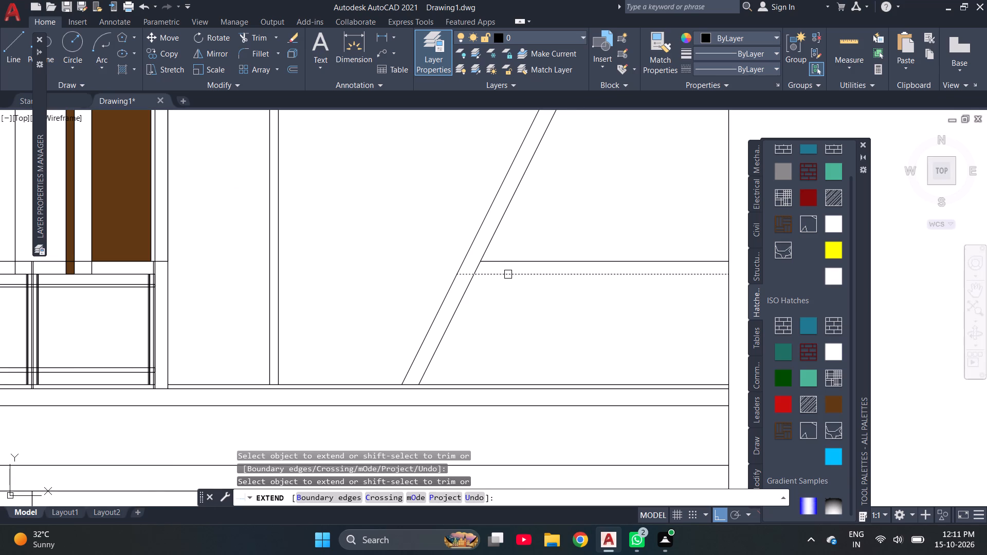
pyautogui.scroll(-1, 482, 271)
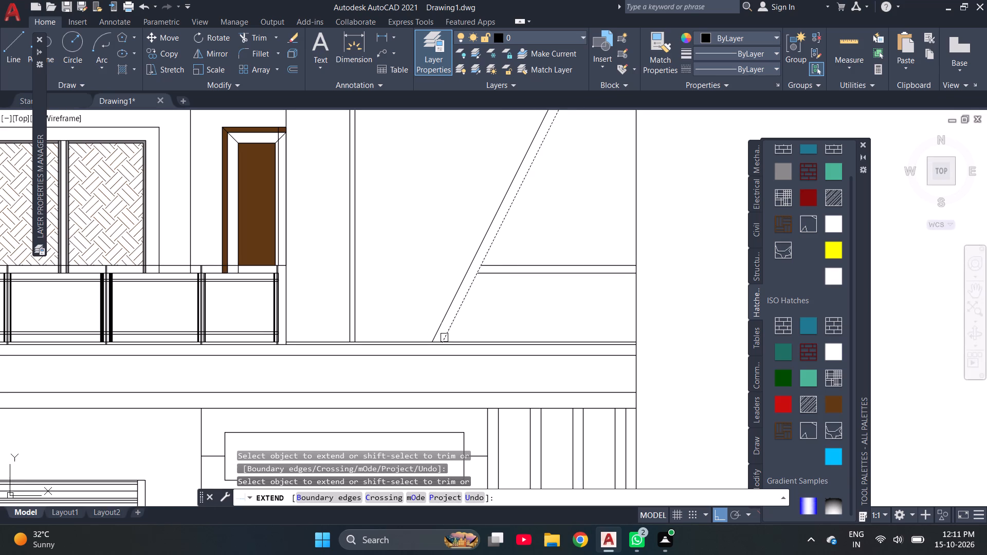
pyautogui.scroll(2, 451, 331)
pyautogui.click(436, 341)
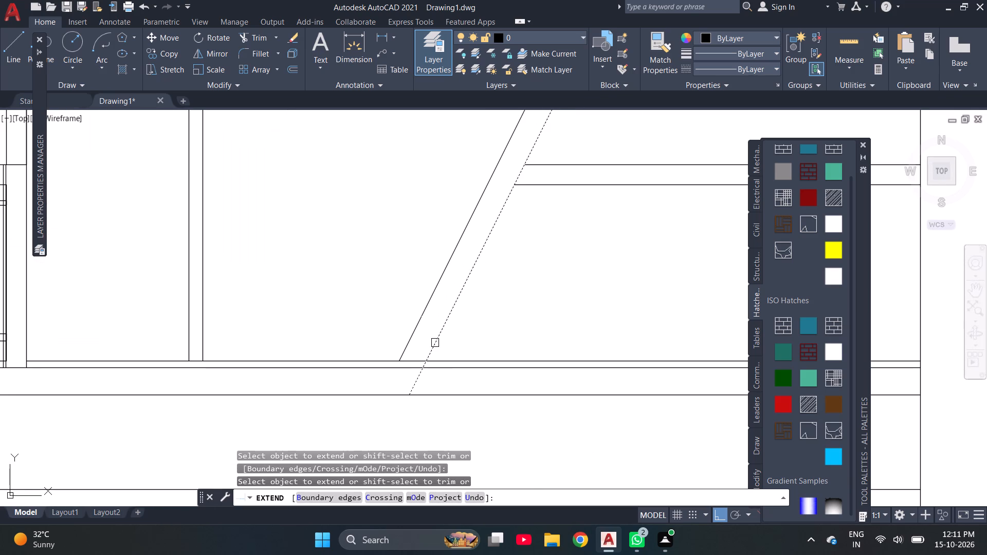
pyautogui.click(435, 343)
pyautogui.doubleClick(407, 343)
pyautogui.click(404, 354)
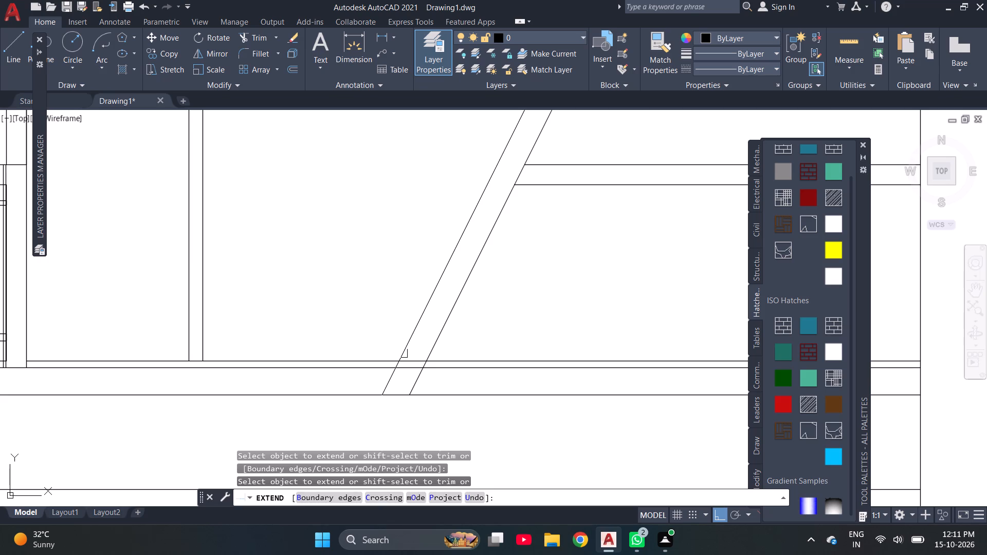
pyautogui.scroll(-1, 404, 354)
pyautogui.press('Escape')
pyautogui.press('Escape')
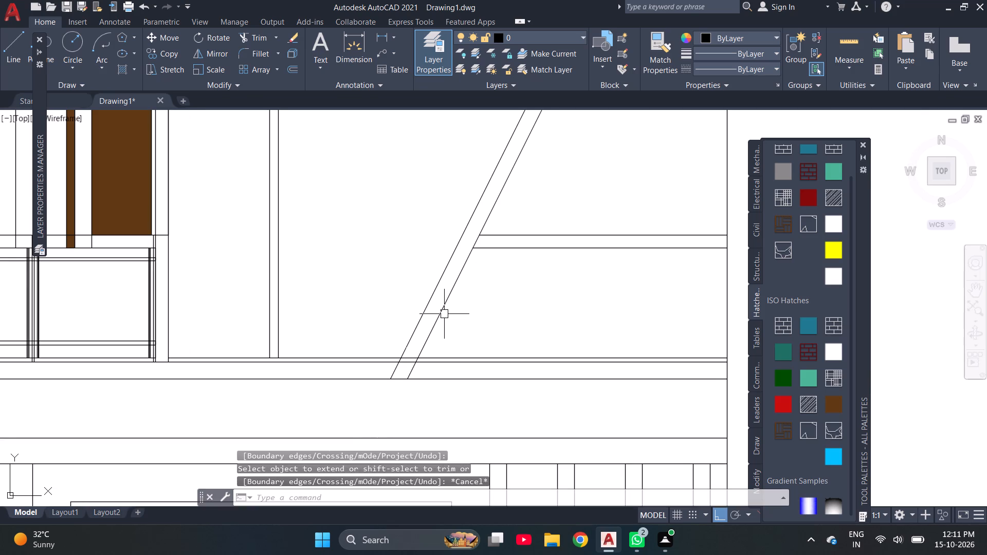
# Trim both sill band lines between the outer diagonal and the building's outer edge.
pyautogui.write('TR')
pyautogui.press('space')
pyautogui.moveTo(563, 205); pyautogui.dragTo(544, 301)
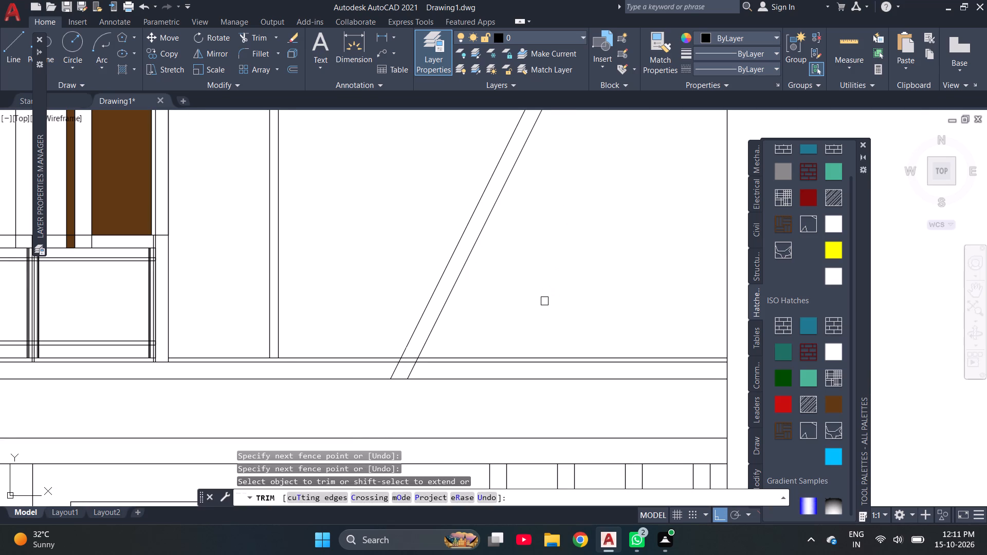
# Examine where the diagonals' feet cross the floor lines and how the slanted frame sits in the whole elevation.
pyautogui.scroll(5, 415, 363)
pyautogui.scroll(-5, 399, 395)
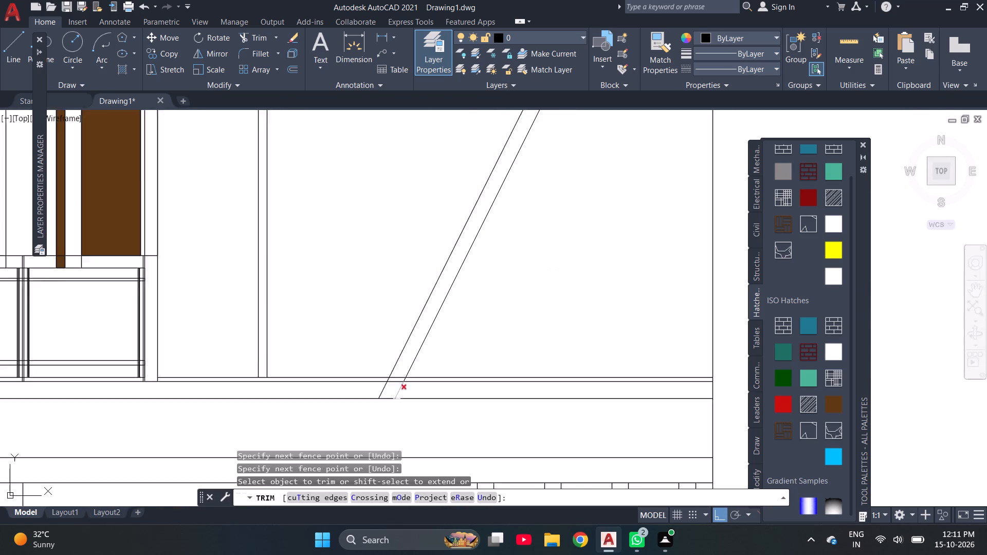
pyautogui.scroll(4, 373, 405)
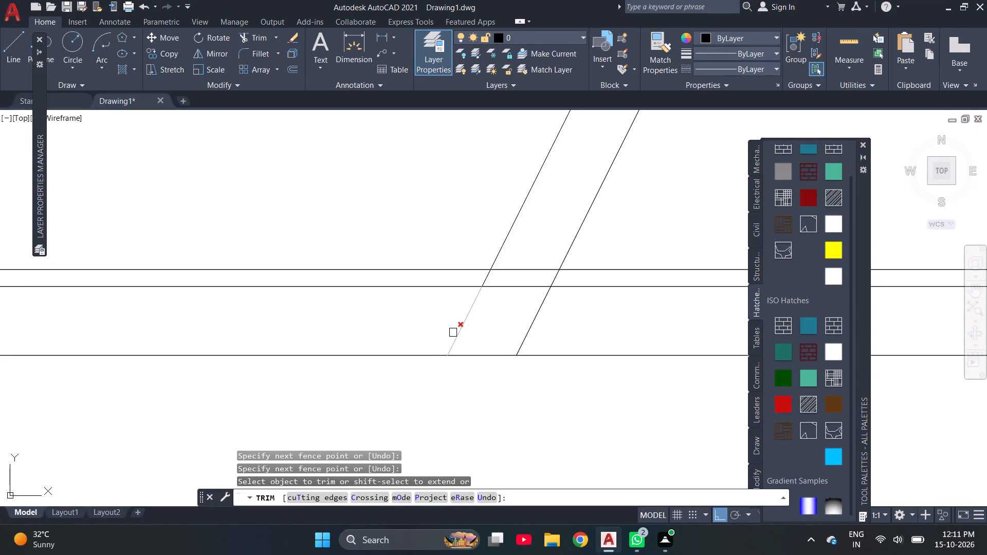
pyautogui.scroll(-4, 452, 333)
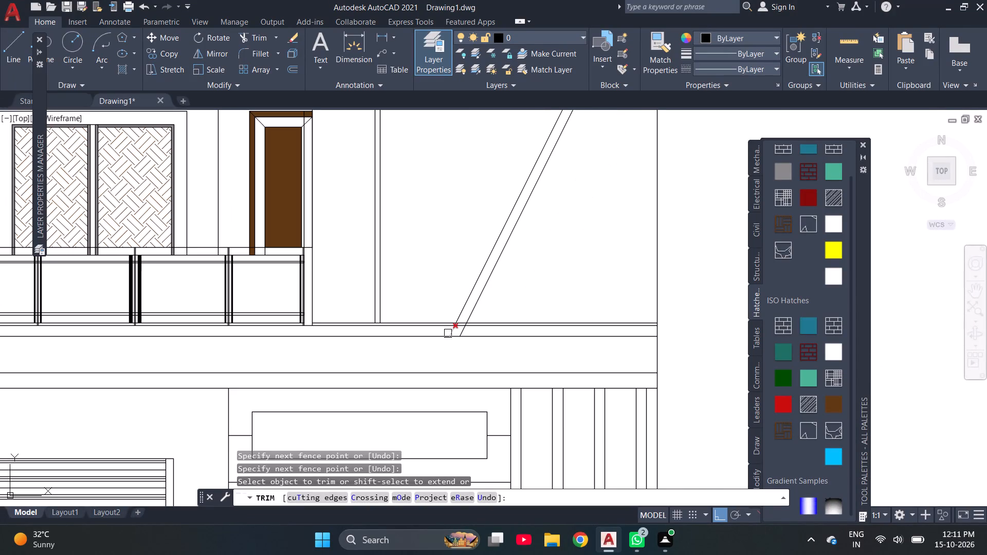
pyautogui.scroll(-1, 415, 323)
pyautogui.scroll(3, 411, 336)
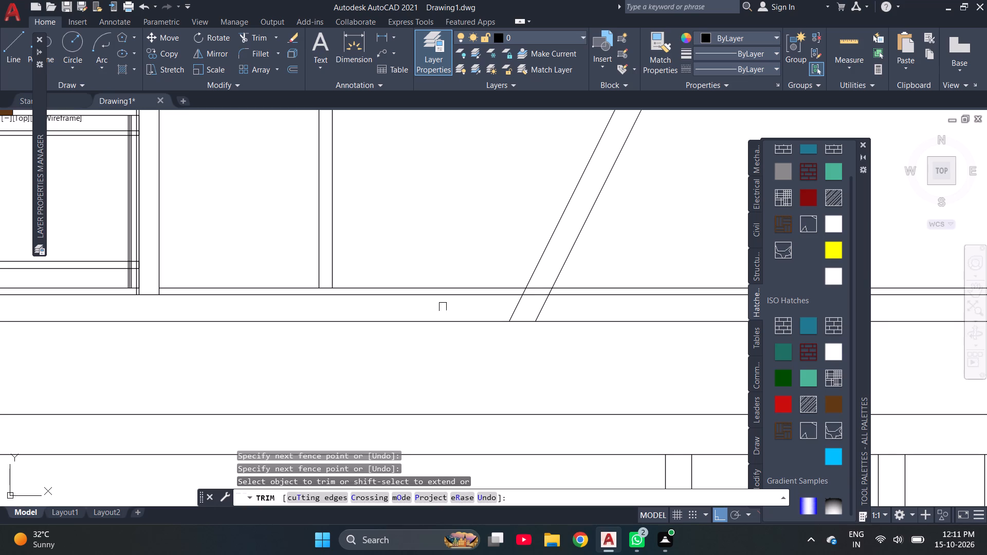
pyautogui.scroll(-3, 422, 293)
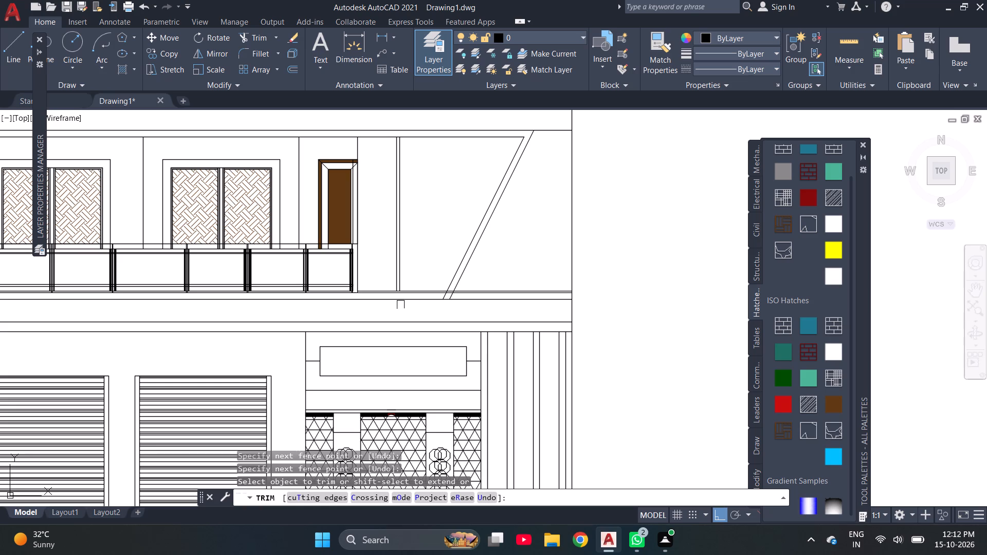
pyautogui.scroll(2, 363, 303)
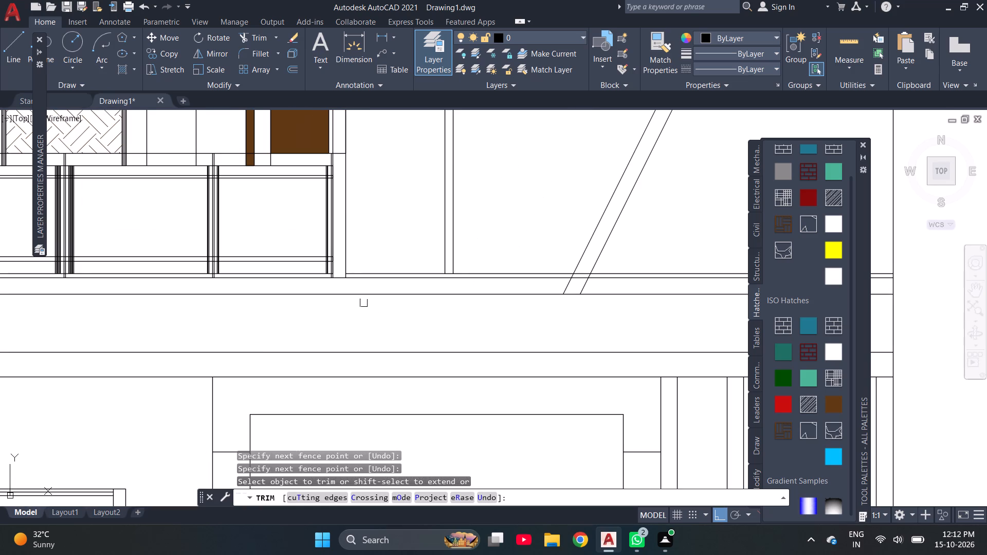
pyautogui.scroll(-1, 363, 303)
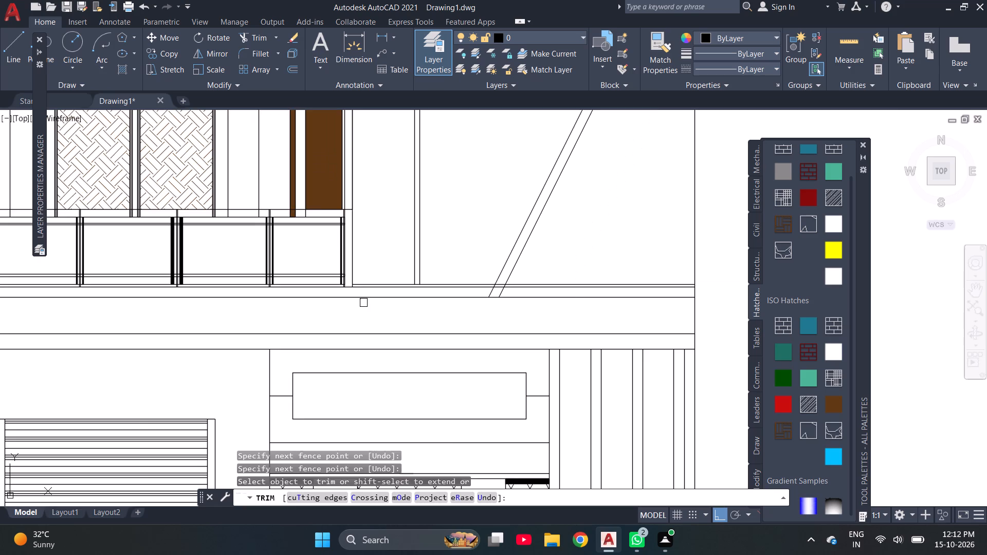
pyautogui.scroll(-2, 363, 303)
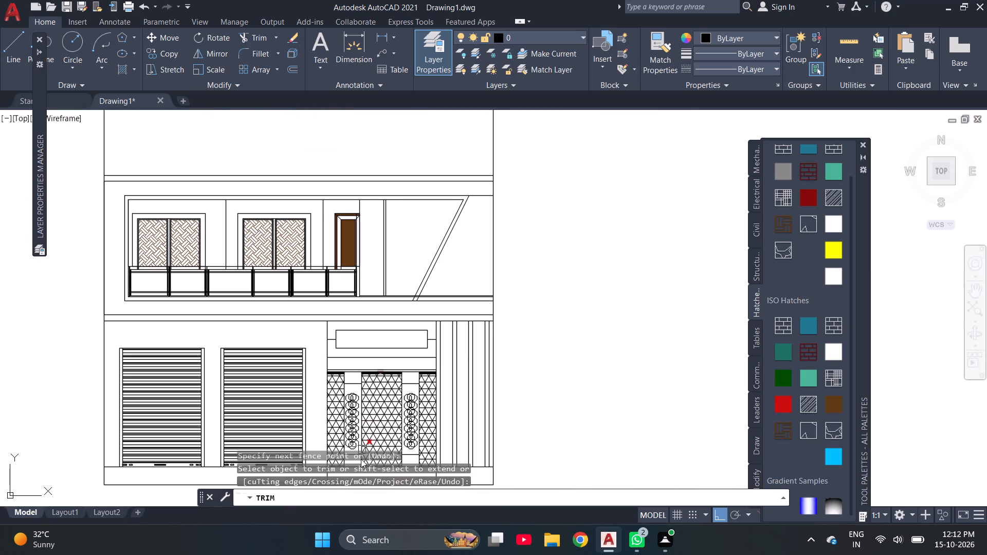
pyautogui.press('Escape')
# Measure the horizontal distance along the floor line from the double vertical's door-side line to the inner diagonal.
pyautogui.write('DIML')
pyautogui.press('Return')
pyautogui.scroll(4, 387, 295)
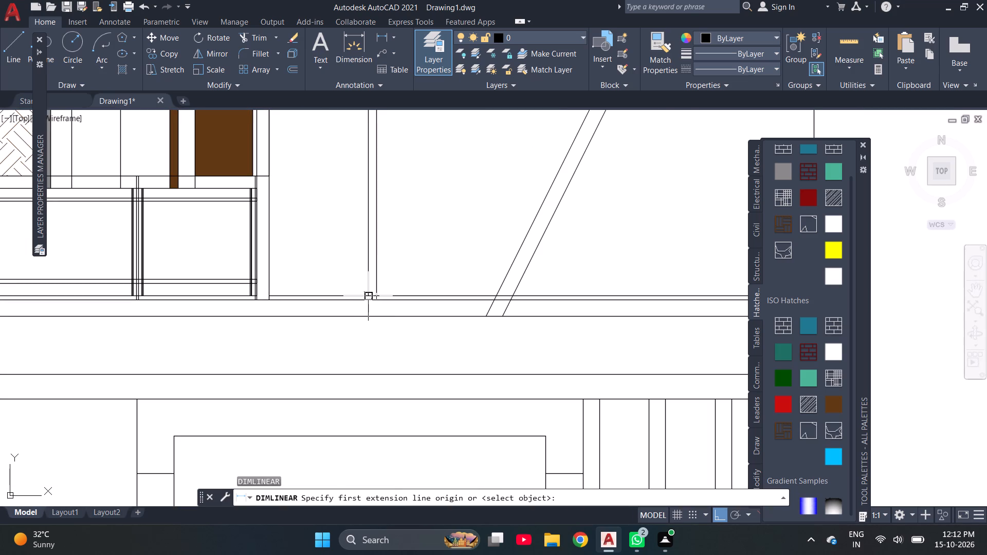
pyautogui.scroll(3, 366, 293)
pyautogui.click(370, 303)
pyautogui.scroll(-2, 220, 270)
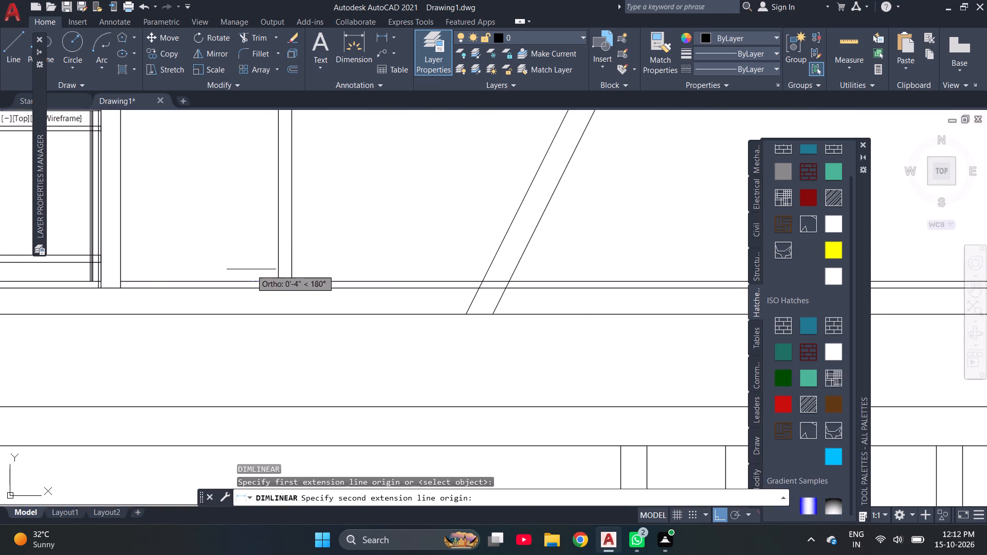
pyautogui.scroll(-1, 251, 269)
pyautogui.scroll(4, 394, 277)
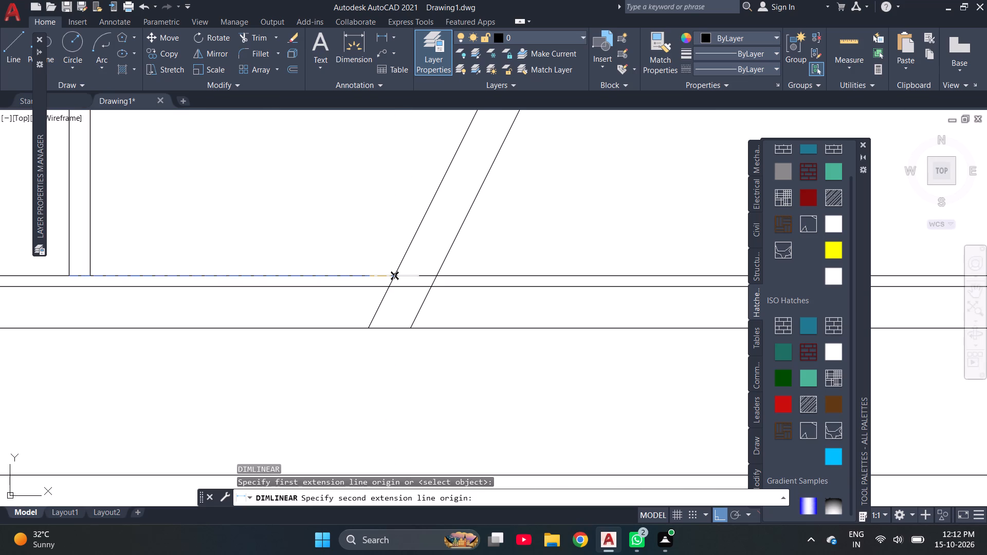
pyautogui.click(395, 275)
pyautogui.scroll(-3, 387, 233)
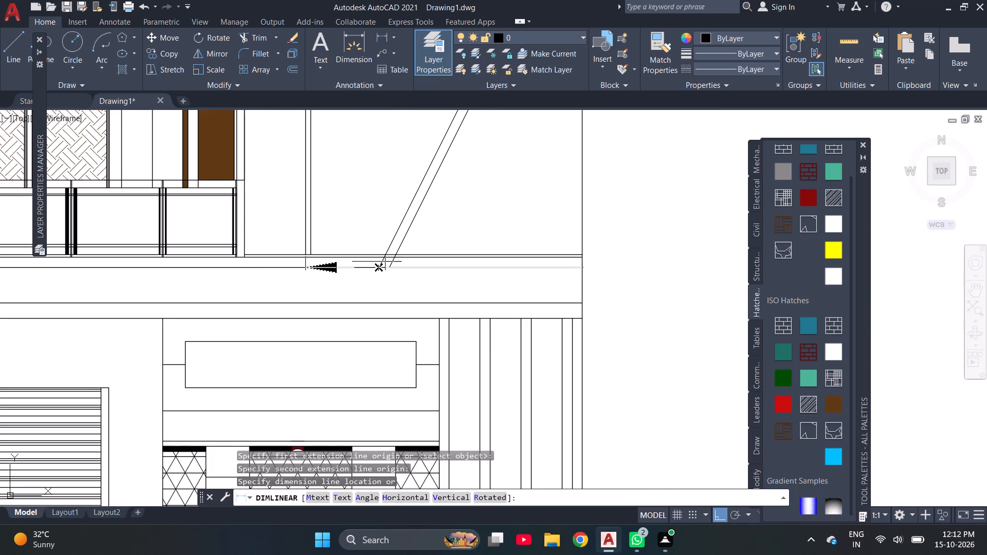
pyautogui.press('Escape')
pyautogui.press('Escape')
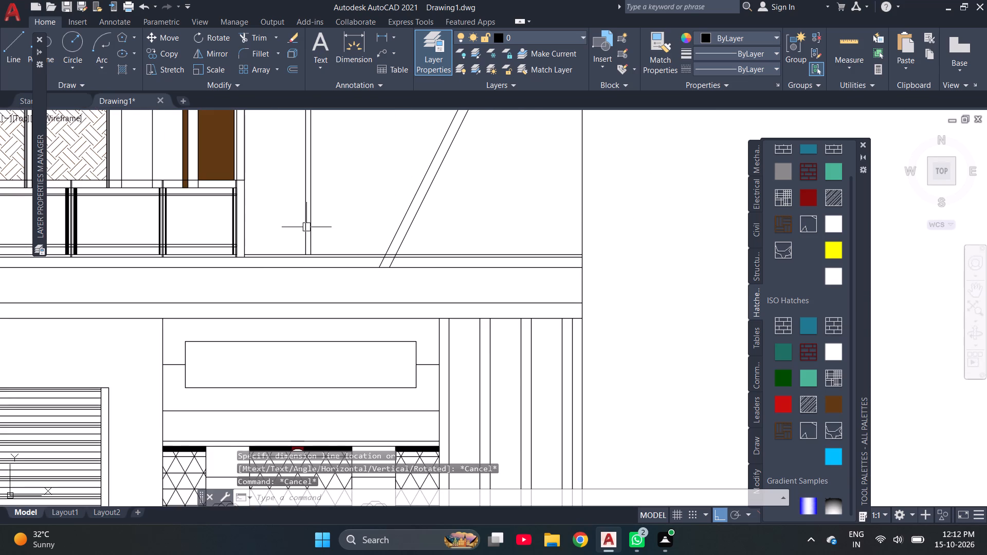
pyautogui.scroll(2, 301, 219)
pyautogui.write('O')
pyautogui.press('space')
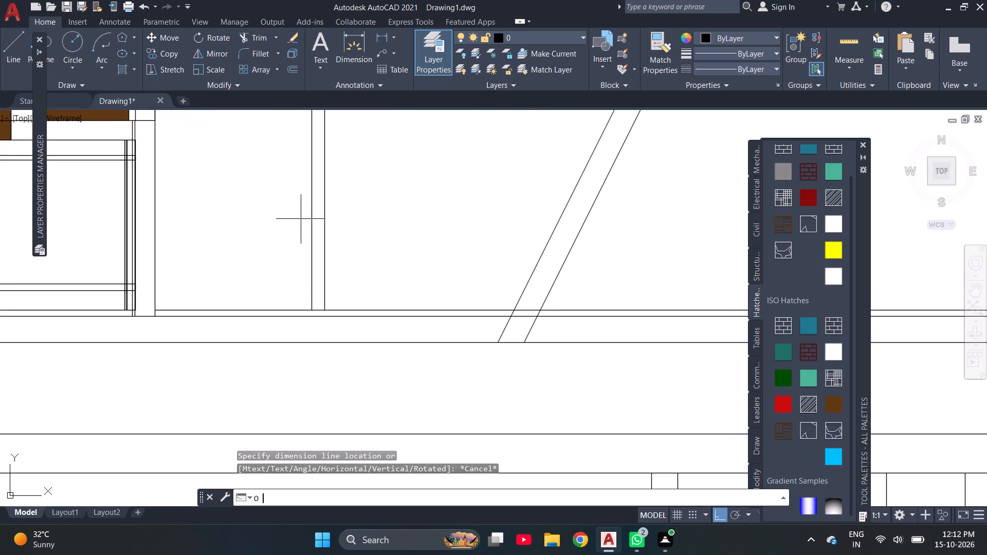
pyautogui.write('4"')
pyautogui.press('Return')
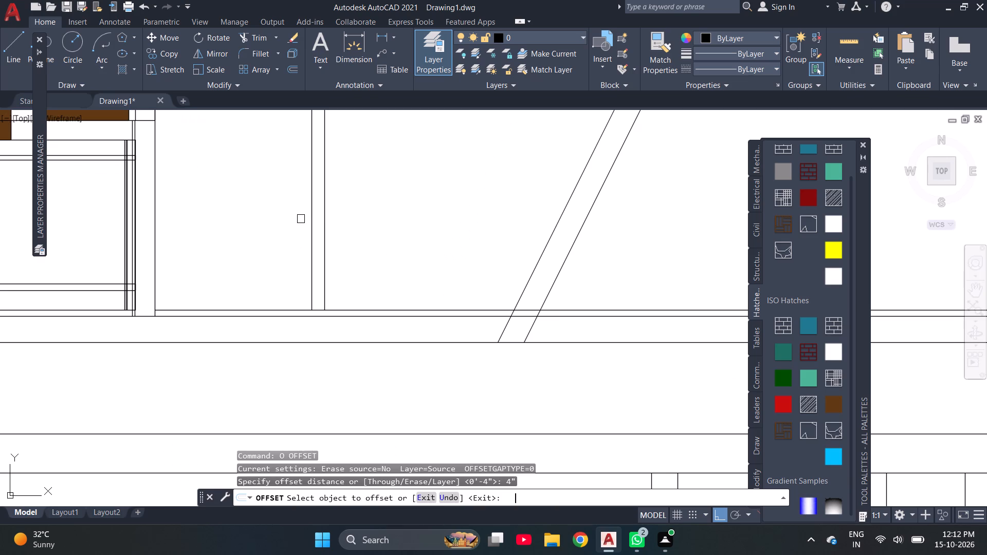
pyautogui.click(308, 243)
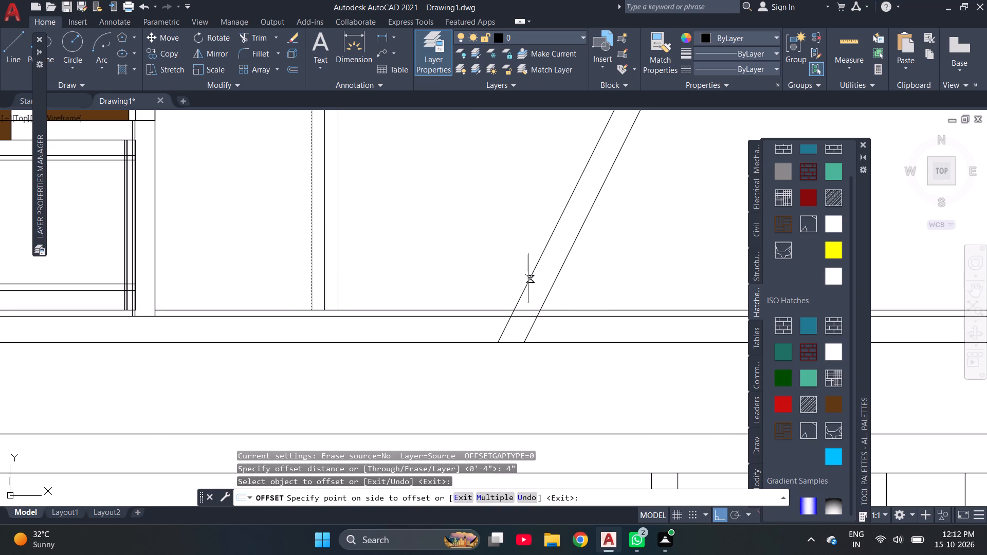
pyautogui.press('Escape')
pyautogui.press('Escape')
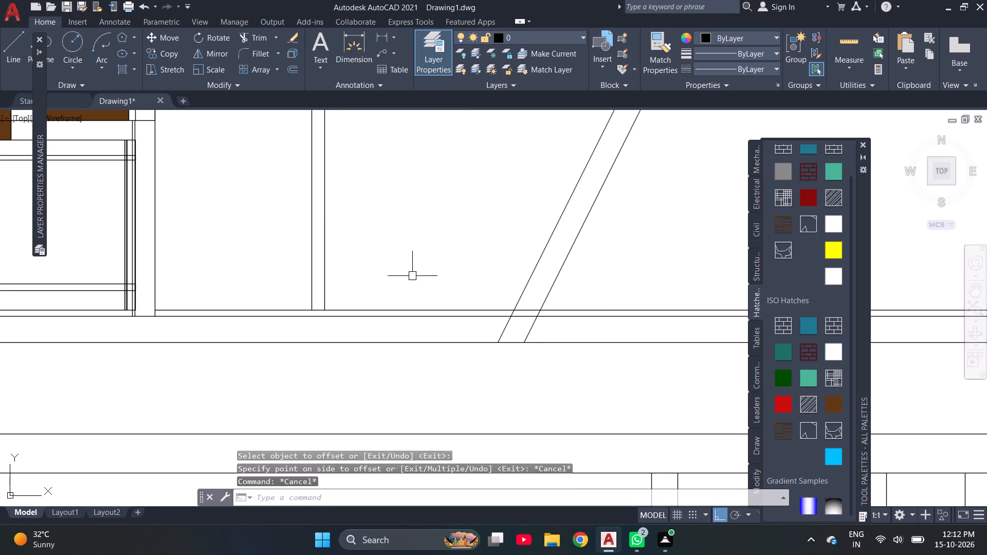
# Offset the door-side line of the middle storey's double vertical 4' towards the building's outer edge.
pyautogui.press('o')
pyautogui.press('space')
pyautogui.press('4')
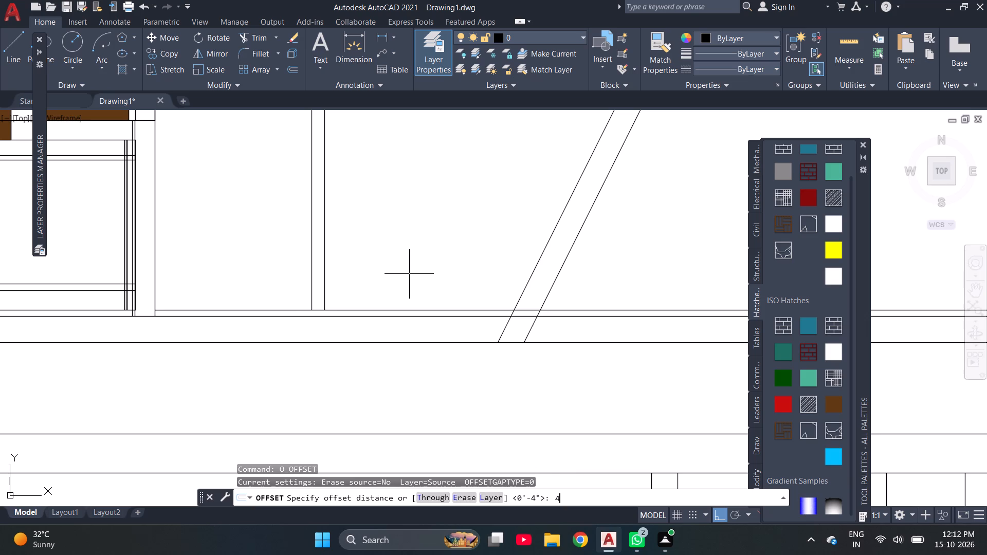
pyautogui.press("'")
pyautogui.press('Return')
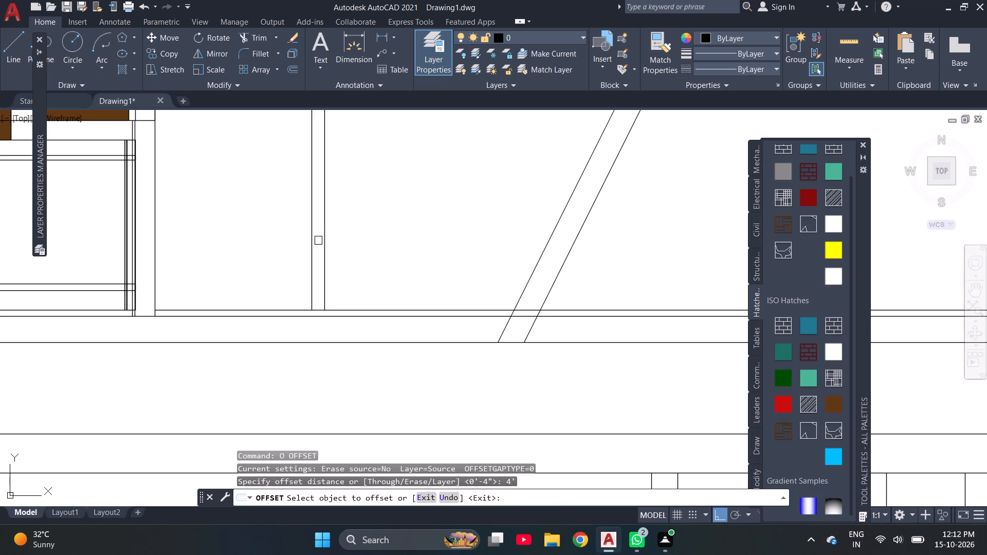
pyautogui.click(311, 251)
pyautogui.click(602, 248)
pyautogui.scroll(-2, 449, 252)
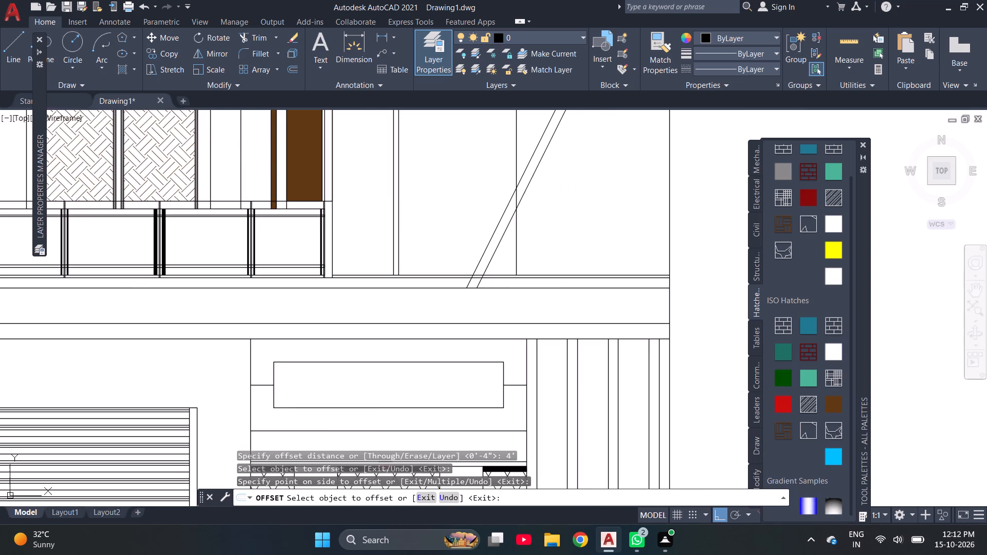
pyautogui.scroll(-1, 444, 253)
pyautogui.press('Escape')
pyautogui.press('Escape')
pyautogui.press('Escape')
pyautogui.press('Escape')
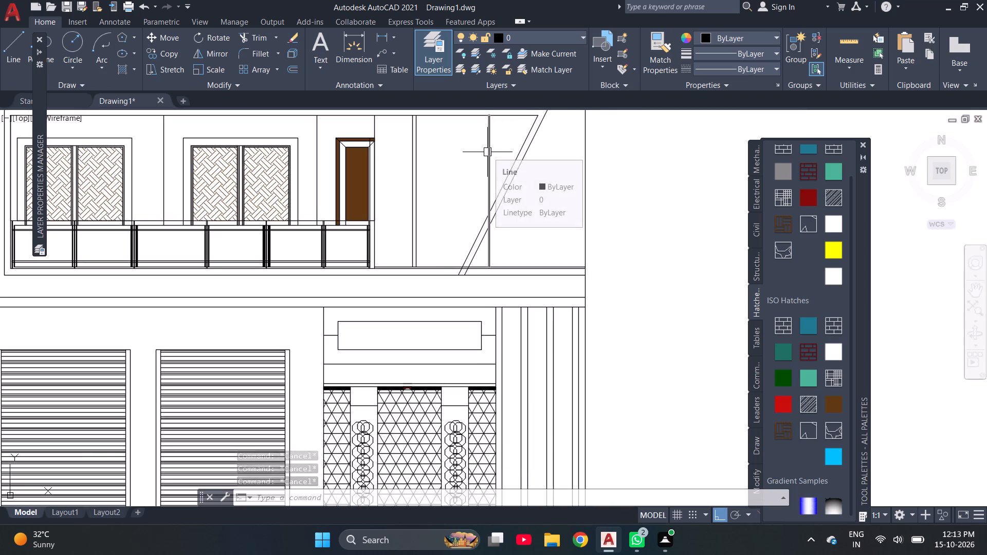
# Erase both diagonals of the middle storey's slanted frame.
pyautogui.click(508, 154)
pyautogui.click(526, 176)
pyautogui.click(526, 176)
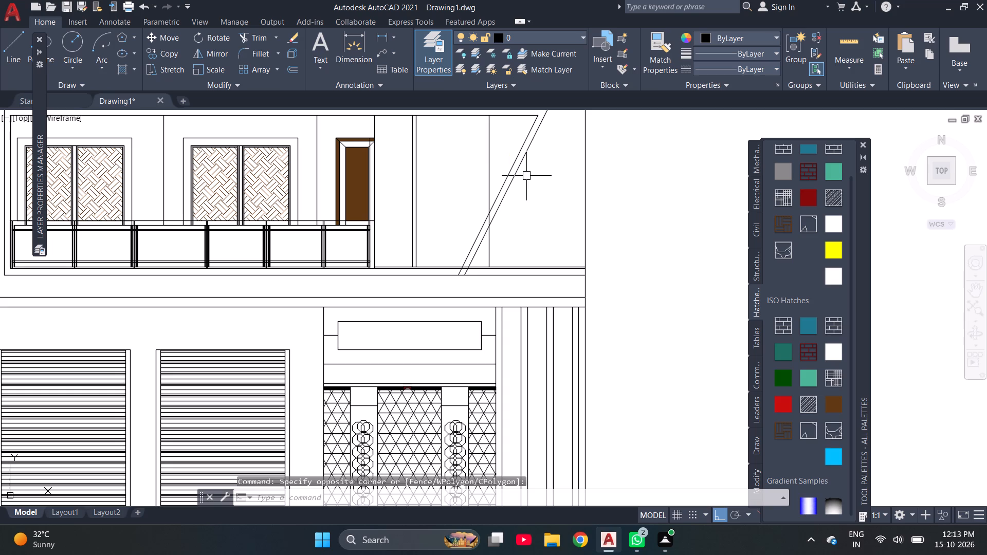
pyautogui.click(516, 164)
pyautogui.press('Delete')
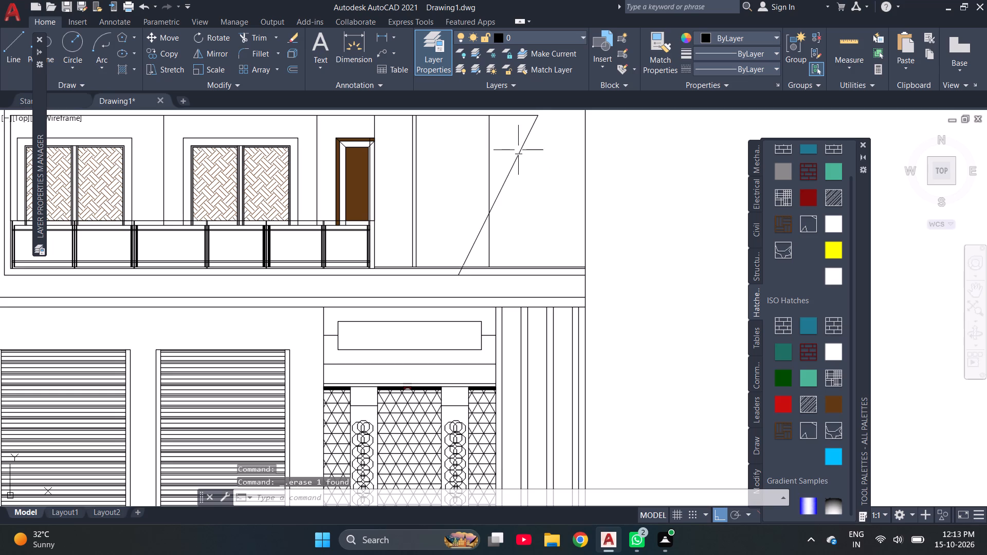
pyautogui.click(518, 153)
pyautogui.press('Delete')
# Offset the single vertical line beyond the double vertical 4" towards the building's outer edge.
pyautogui.scroll(-1, 506, 196)
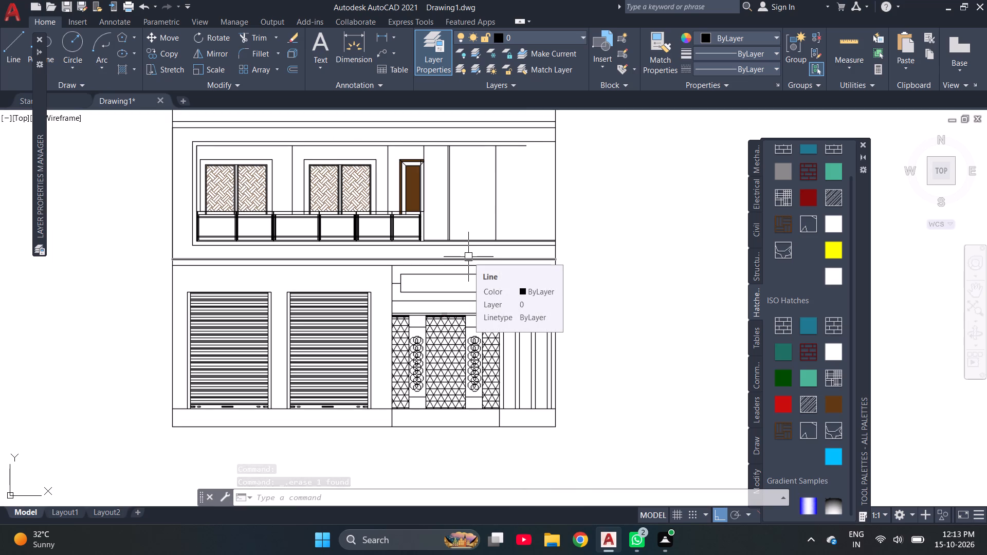
pyautogui.scroll(1, 489, 209)
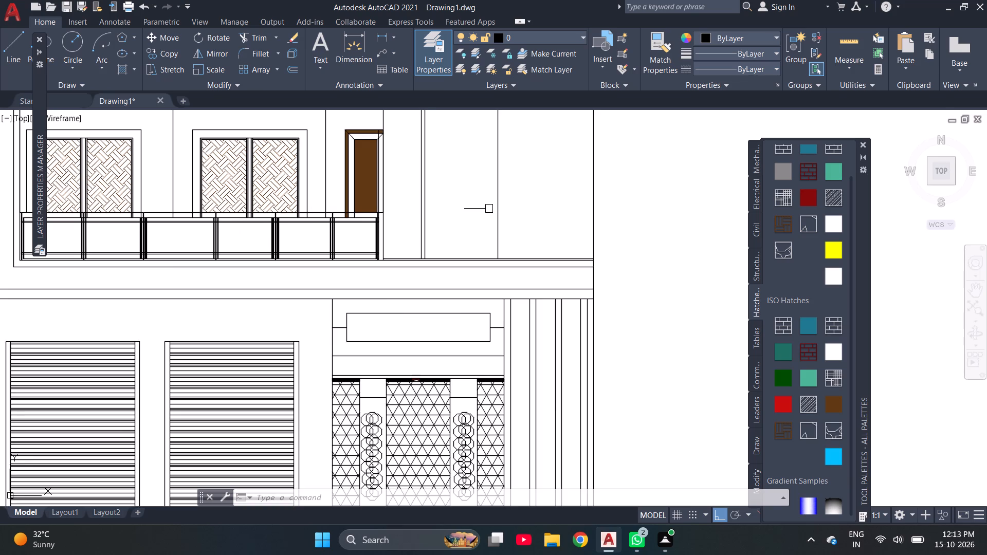
pyautogui.write('O 4"')
pyautogui.press('Return')
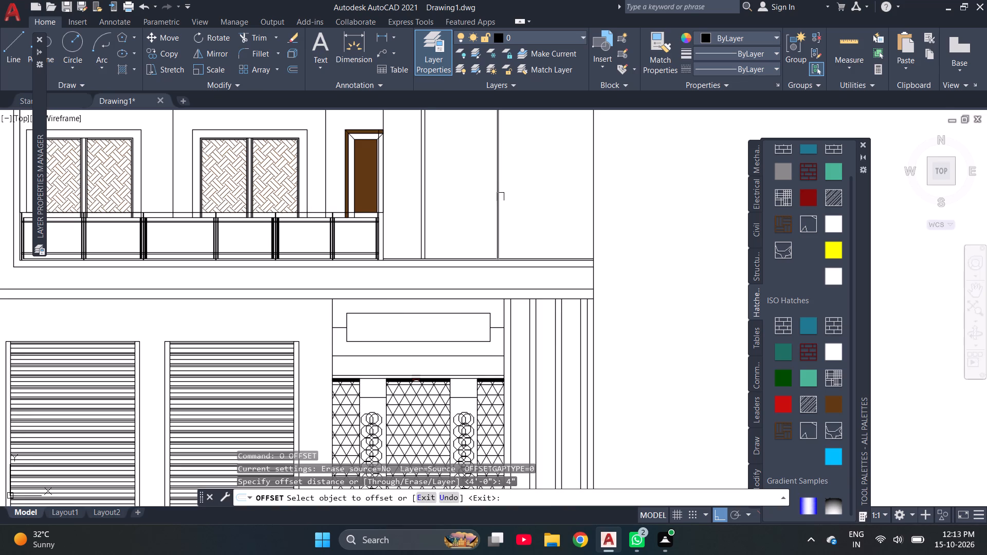
pyautogui.click(500, 197)
pyautogui.click(521, 197)
pyautogui.scroll(-1, 518, 256)
pyautogui.press('Escape')
pyautogui.press('Escape')
pyautogui.press('Escape')
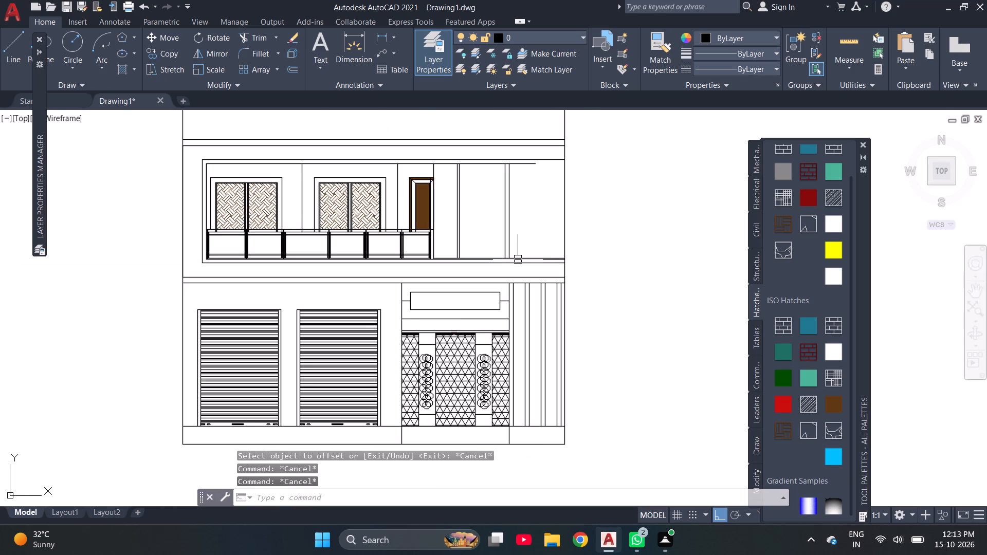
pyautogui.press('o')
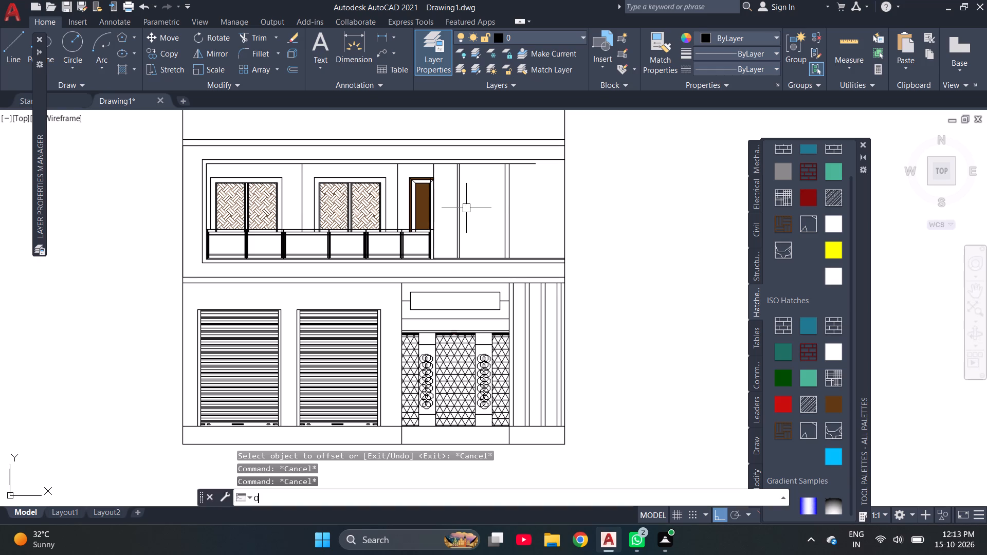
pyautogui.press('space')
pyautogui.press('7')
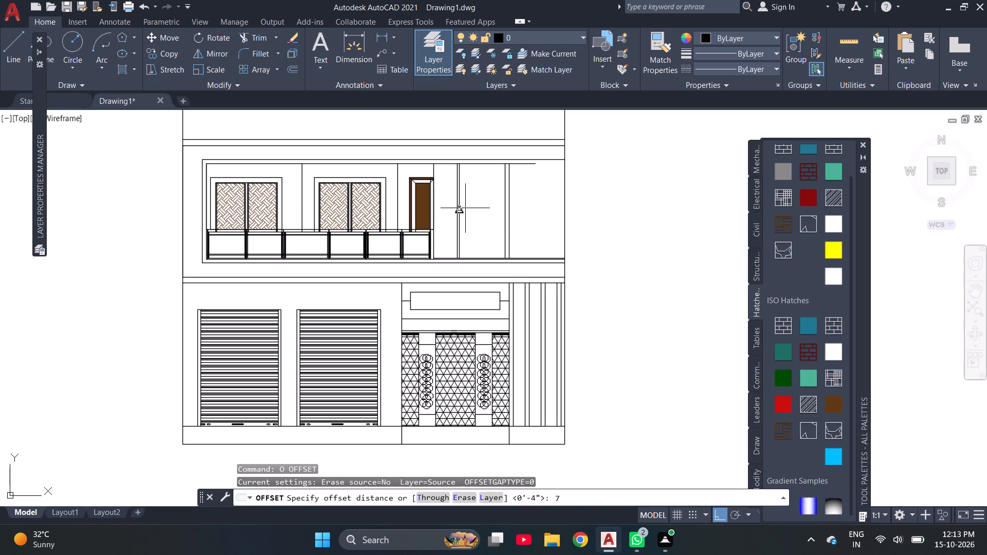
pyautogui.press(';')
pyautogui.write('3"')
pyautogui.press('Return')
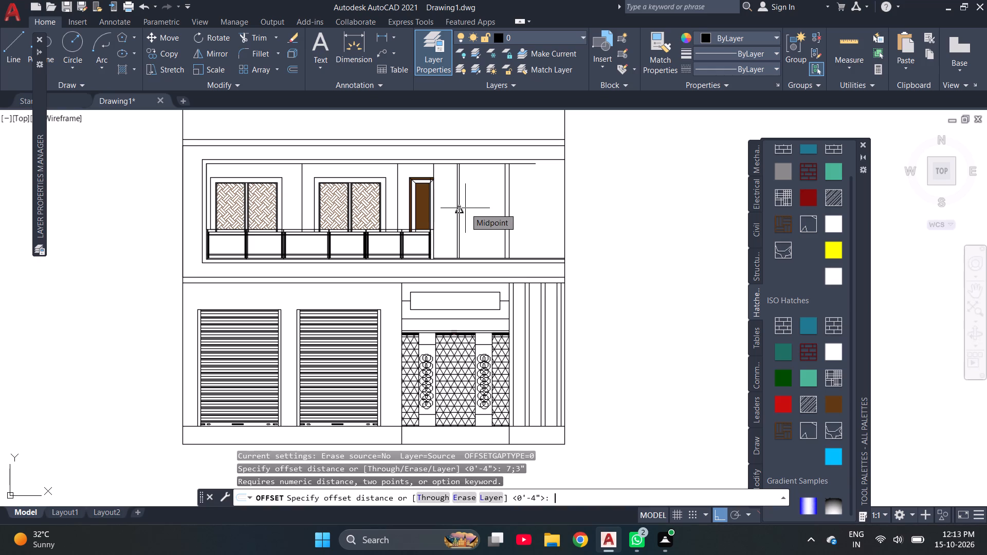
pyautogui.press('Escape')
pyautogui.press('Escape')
# Offset the door-side line of the first double vertical 7'3" towards the building's outer edge.
pyautogui.press('o')
pyautogui.press('Return')
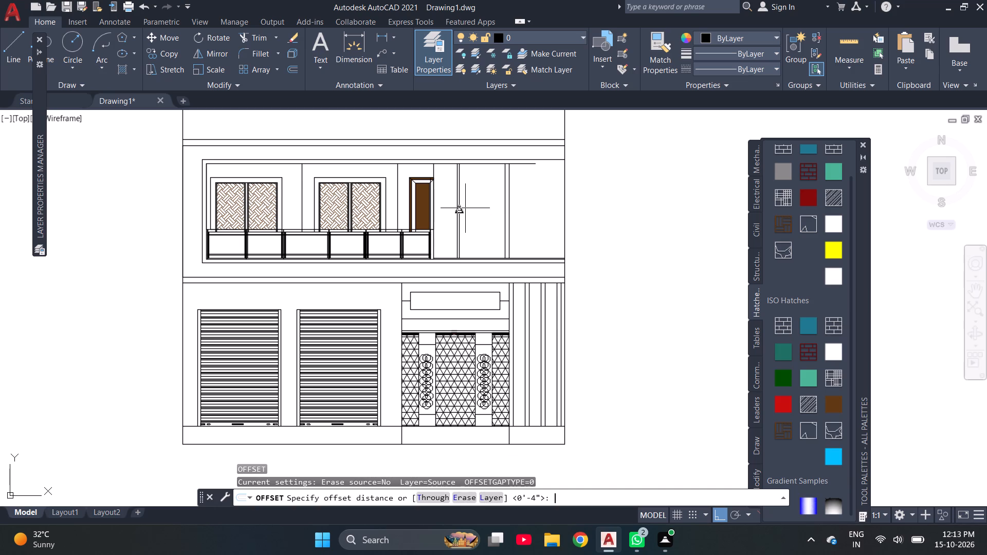
pyautogui.write('7\'3"')
pyautogui.press('Return')
pyautogui.scroll(2, 465, 208)
pyautogui.scroll(-1, 450, 219)
pyautogui.scroll(3, 432, 174)
pyautogui.click(482, 208)
pyautogui.scroll(-3, 412, 222)
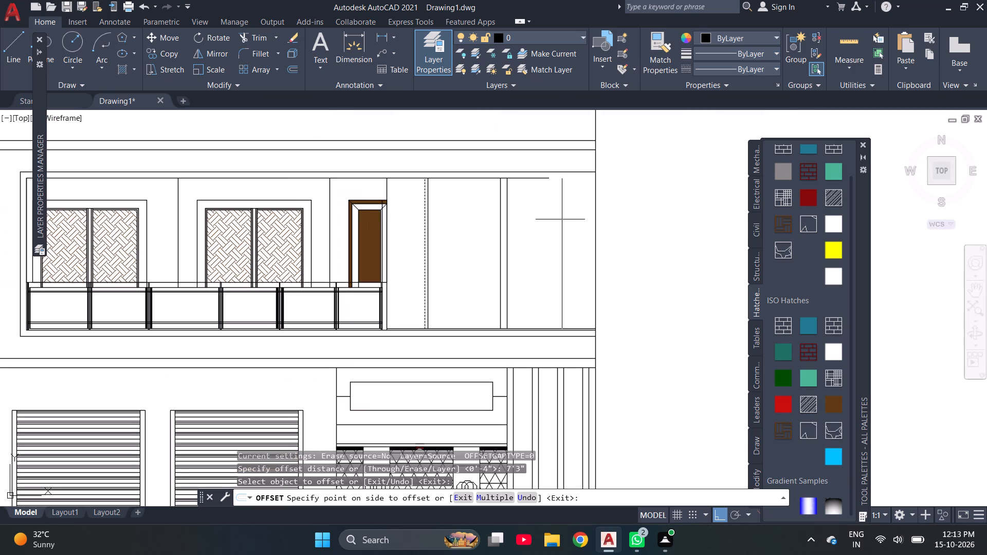
pyautogui.click(560, 219)
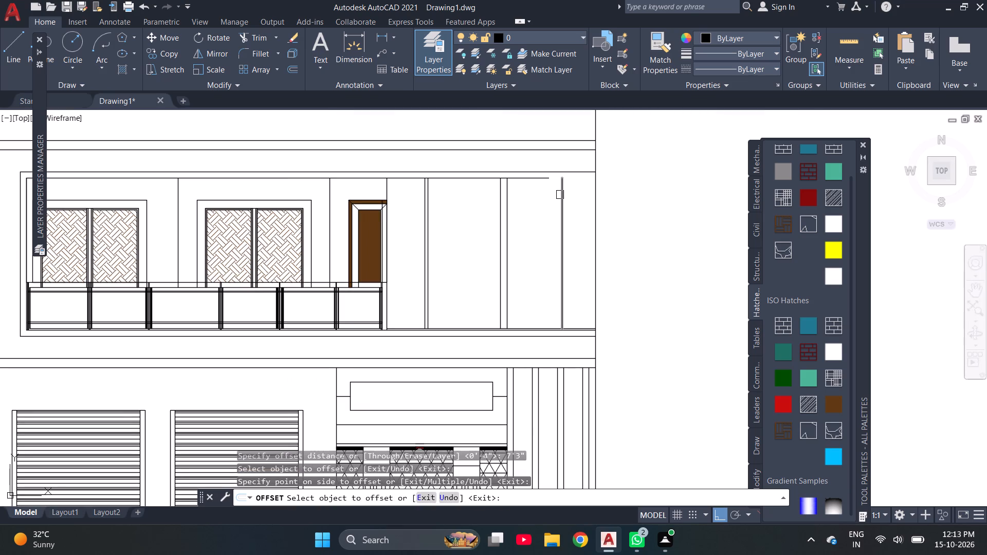
pyautogui.press('Escape')
pyautogui.press('Escape')
# Offset the outermost of these middle-storey verticals 4" back towards the door.
pyautogui.write('O 4"')
pyautogui.press('Return')
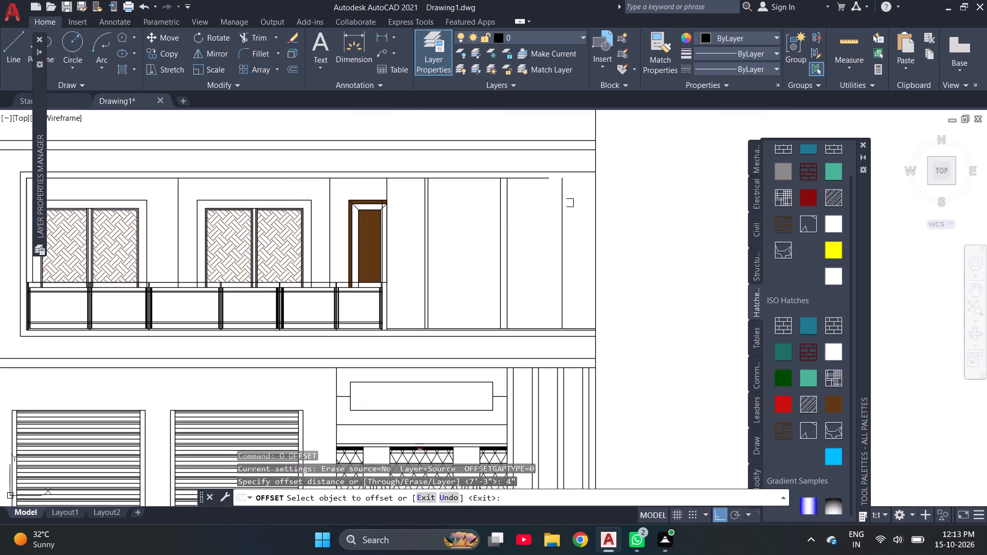
pyautogui.click(563, 208)
pyautogui.click(537, 219)
pyautogui.scroll(1, 550, 178)
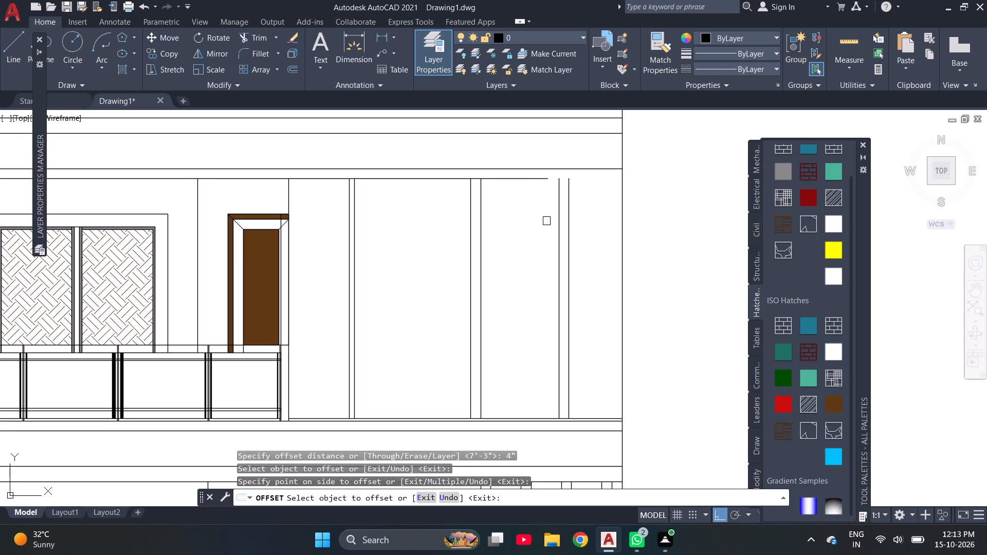
pyautogui.press('Escape')
pyautogui.press('Escape')
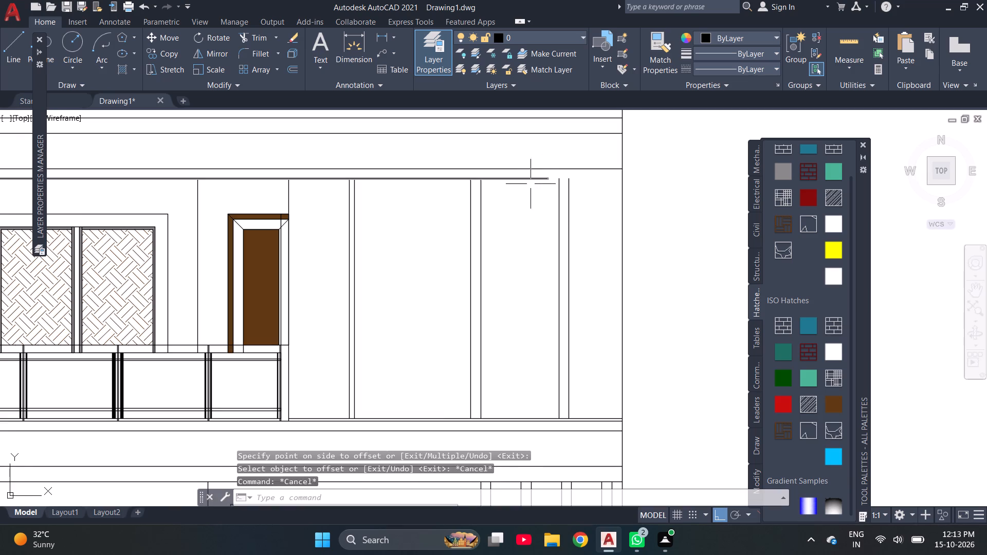
# Extend the middle storey's inner top line to the inner line of the outermost vertical pair.
pyautogui.press('e')
pyautogui.write('X')
pyautogui.press('space')
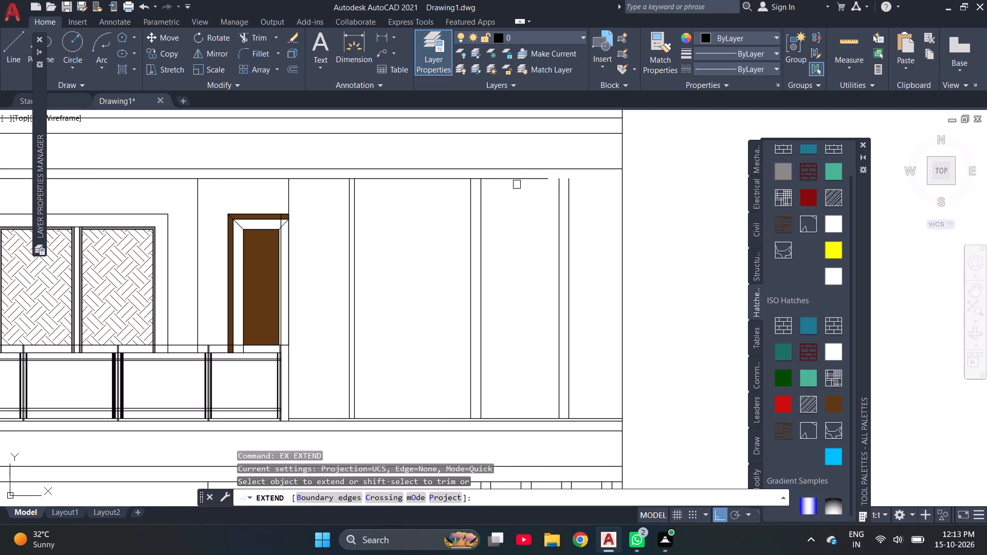
pyautogui.click(520, 182)
pyautogui.press('Escape')
pyautogui.press('Escape')
pyautogui.press('Escape')
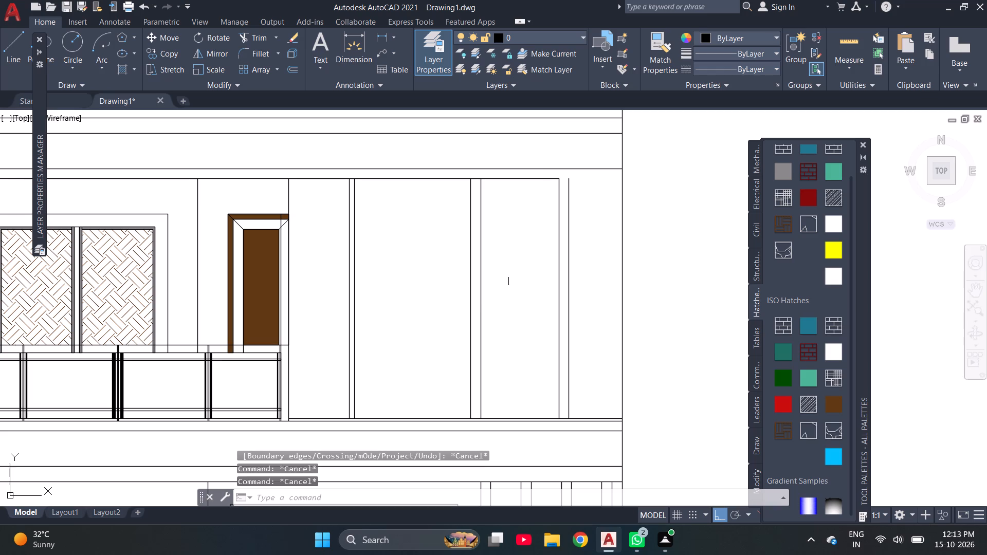
# Draw a diagonal from the top of the outermost pair's inner line to the foot of the middle pair's door-side line.
pyautogui.write('L')
pyautogui.press('space')
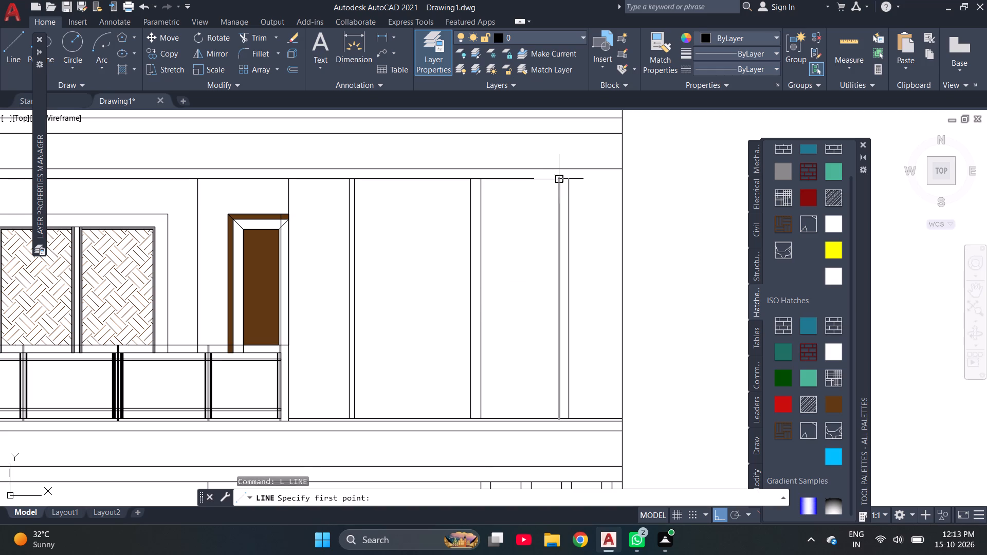
pyautogui.click(558, 177)
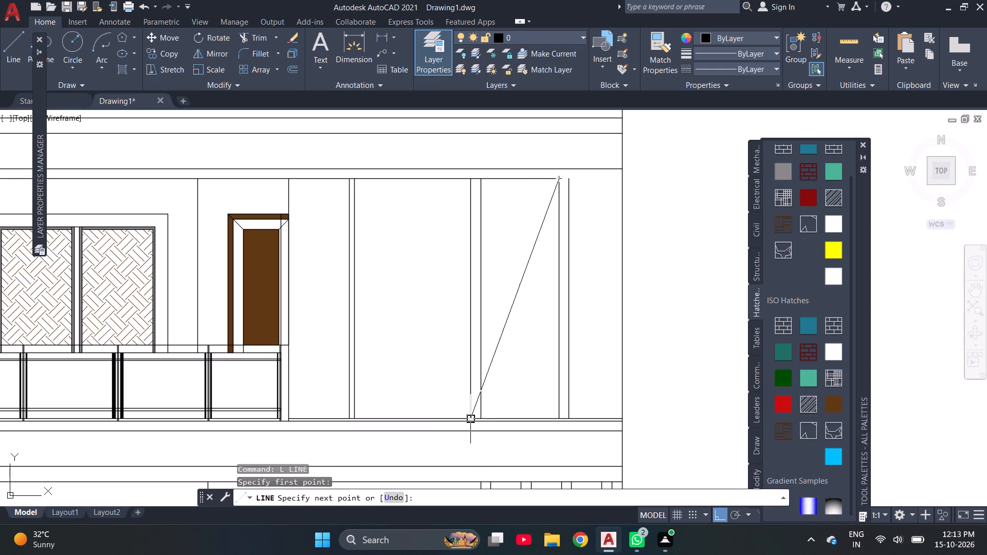
pyautogui.click(471, 418)
pyautogui.press('Escape')
pyautogui.press('Escape')
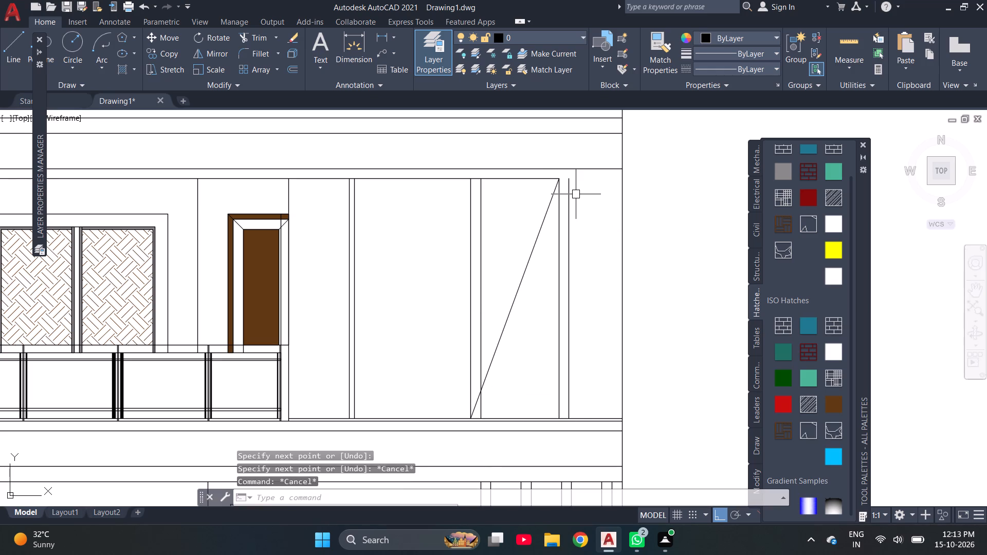
# With Ortho off, draw a second diagonal from the top of the outermost vertical to the foot of the middle pair's outer line.
pyautogui.write('L')
pyautogui.press('space')
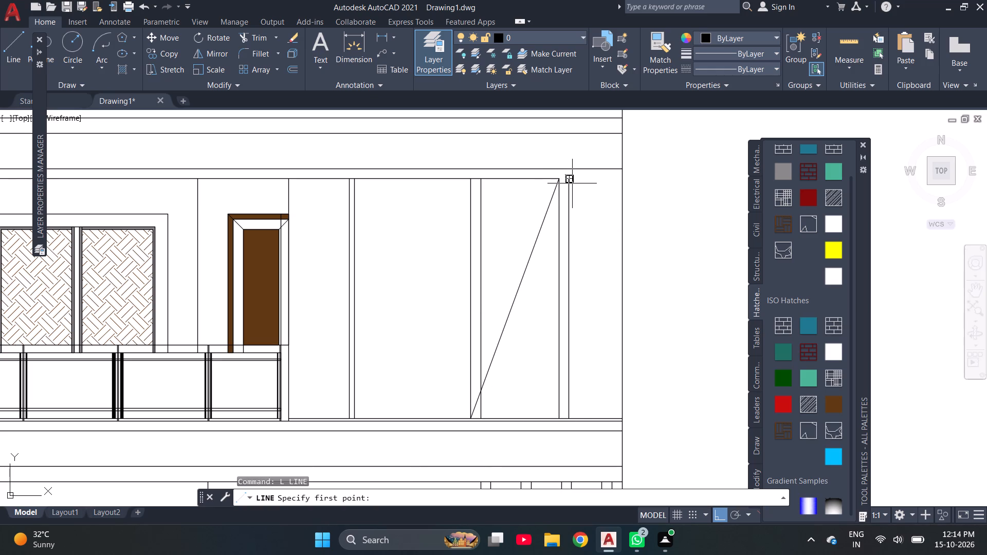
pyautogui.click(571, 181)
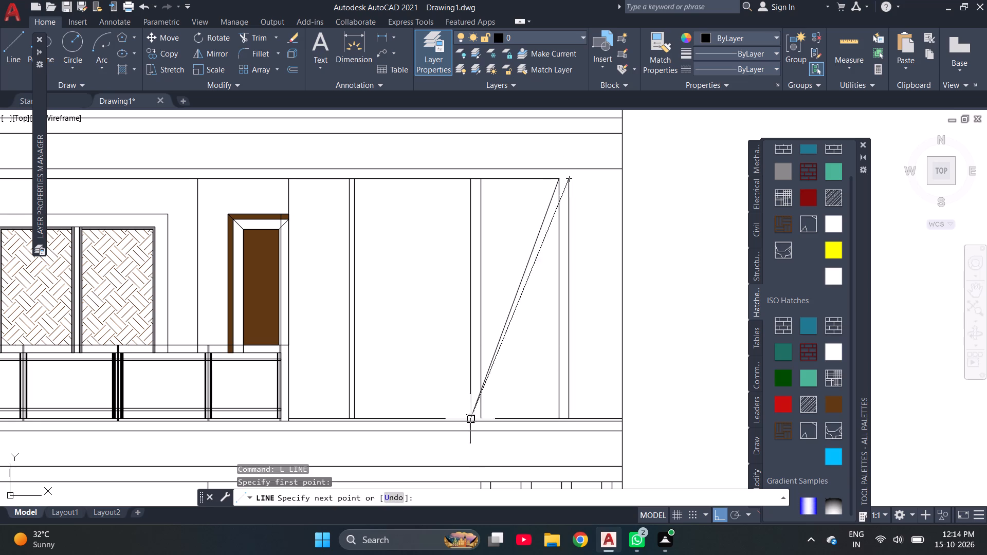
pyautogui.scroll(4, 473, 432)
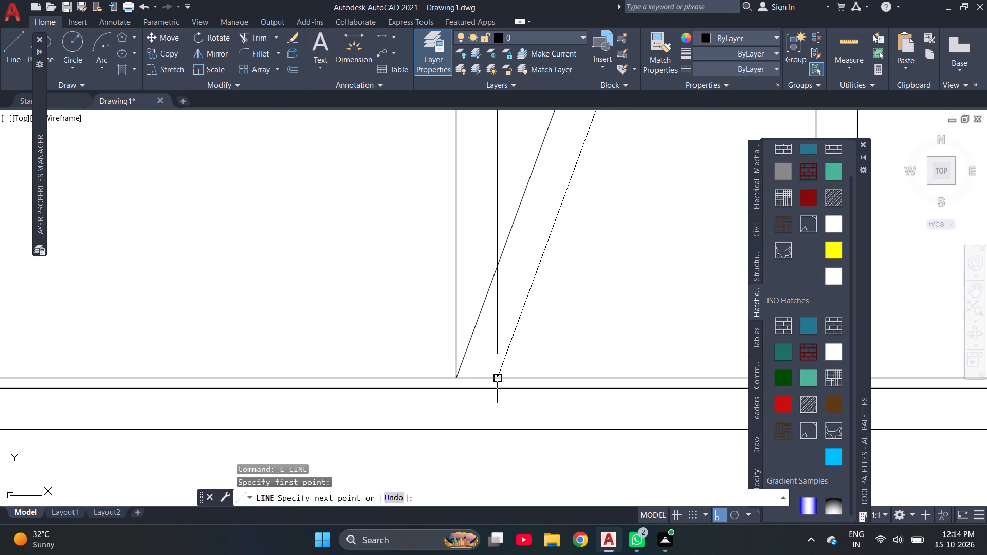
pyautogui.press('F8')
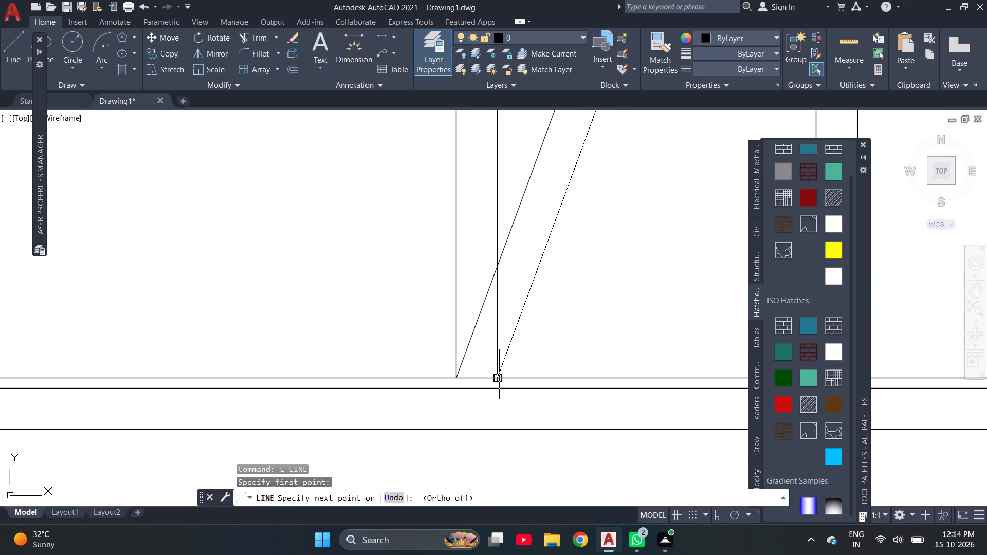
pyautogui.click(499, 374)
pyautogui.press('Escape')
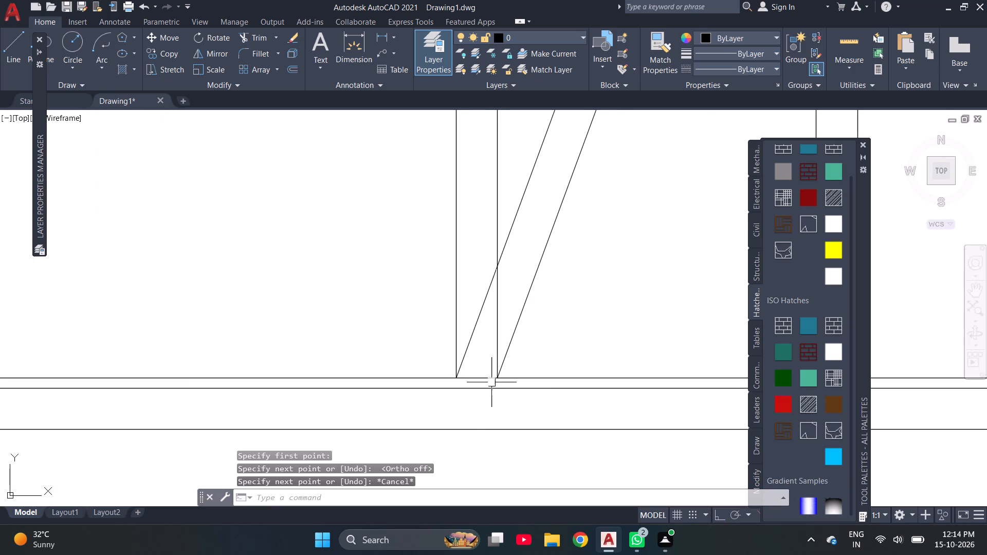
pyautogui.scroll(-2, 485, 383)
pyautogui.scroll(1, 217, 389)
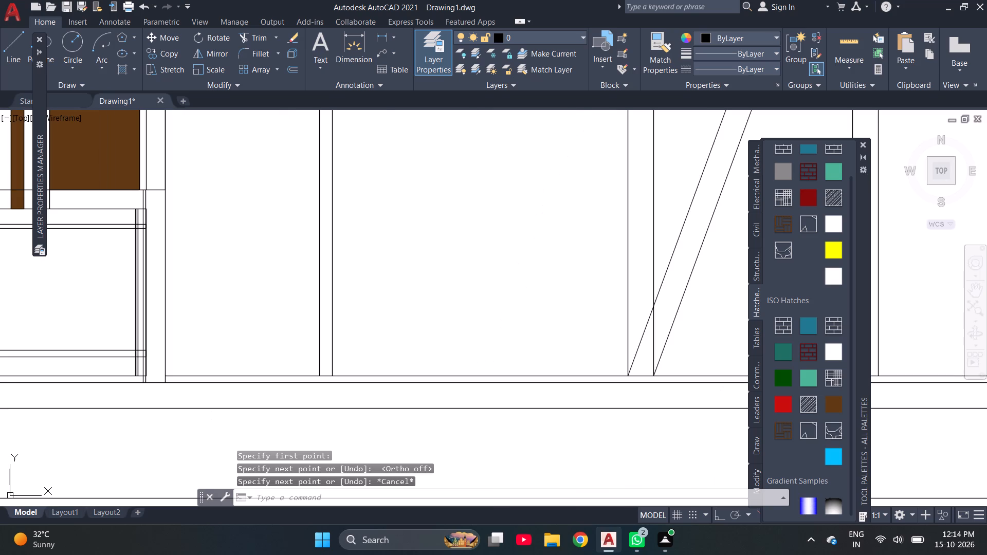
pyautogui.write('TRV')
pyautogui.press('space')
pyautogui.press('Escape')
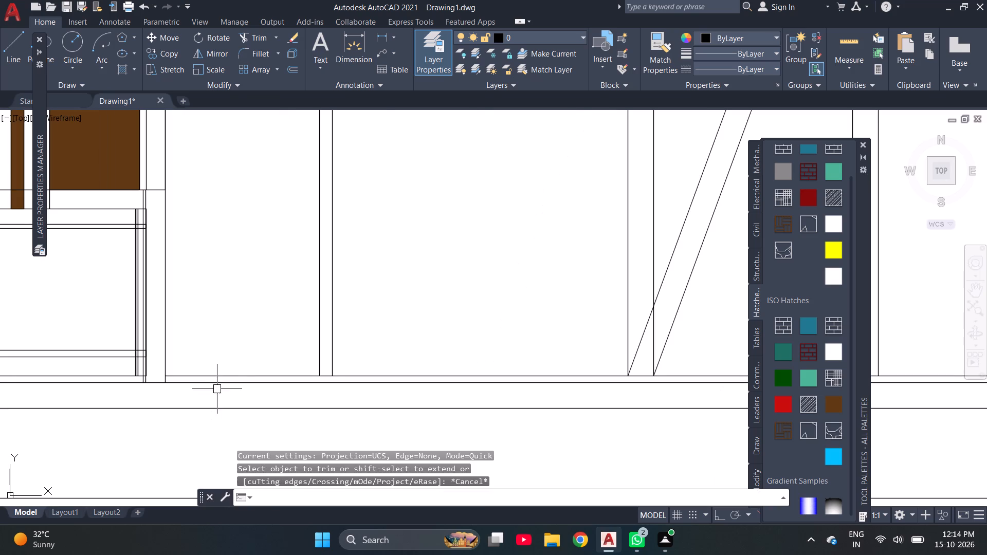
# Erase the middle storey's inner bottom line that runs from the wall beside the door across the slanted frame.
pyautogui.click(233, 376)
pyautogui.press('Delete')
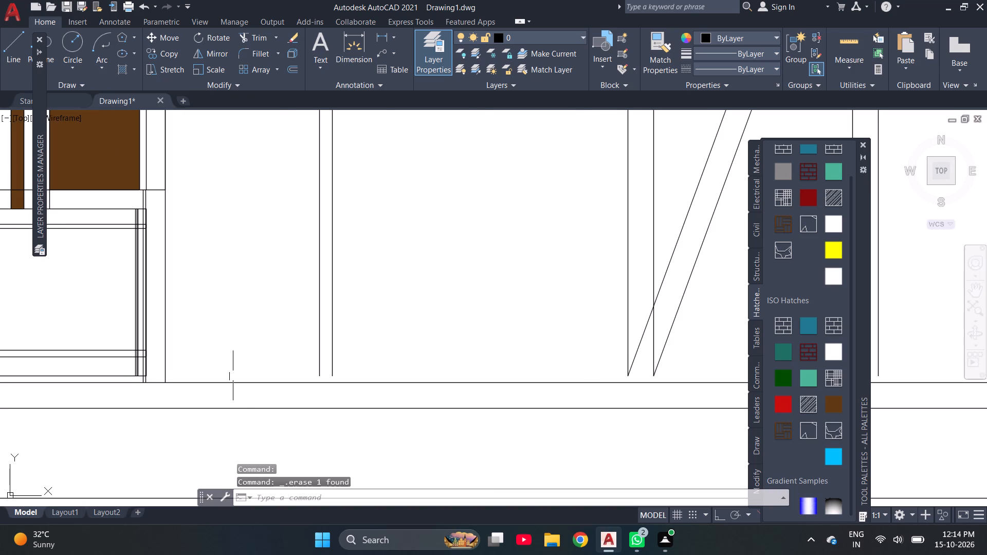
# Extend the vertical pair nearest the door to the upper floor line and the outer diagonal's foot to the lower floor line.
pyautogui.scroll(-1, 271, 377)
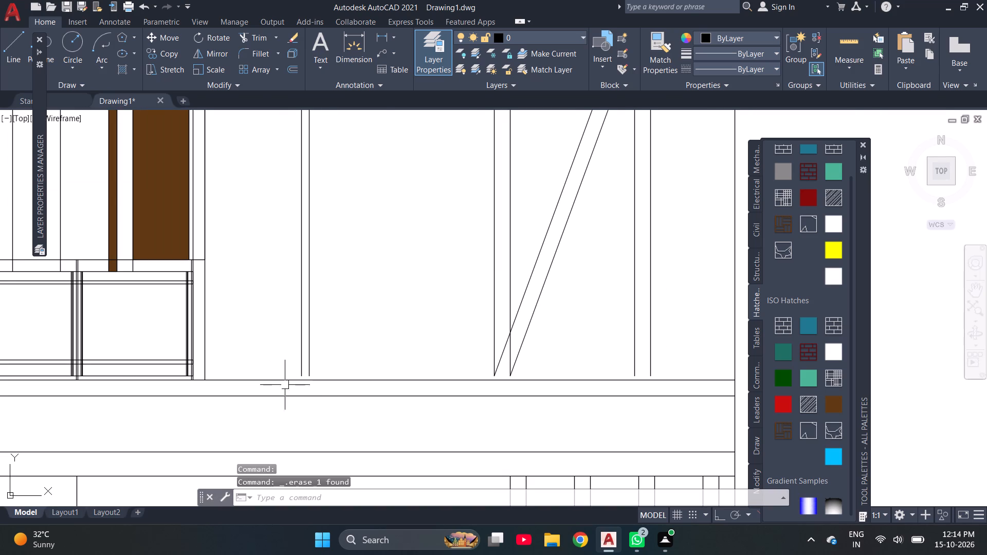
pyautogui.press('Escape')
pyautogui.press('Escape')
pyautogui.write('EX')
pyautogui.press('space')
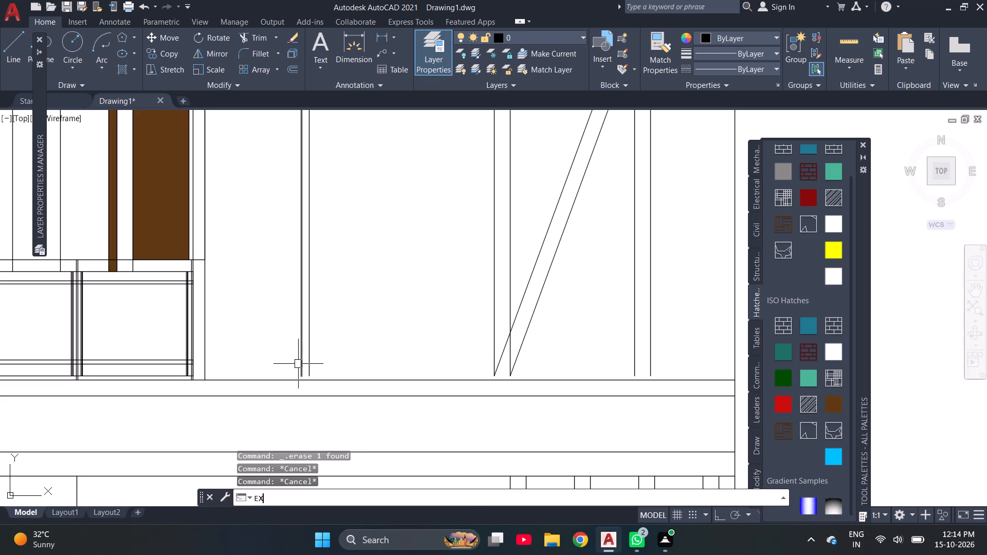
pyautogui.click(299, 354)
pyautogui.click(308, 350)
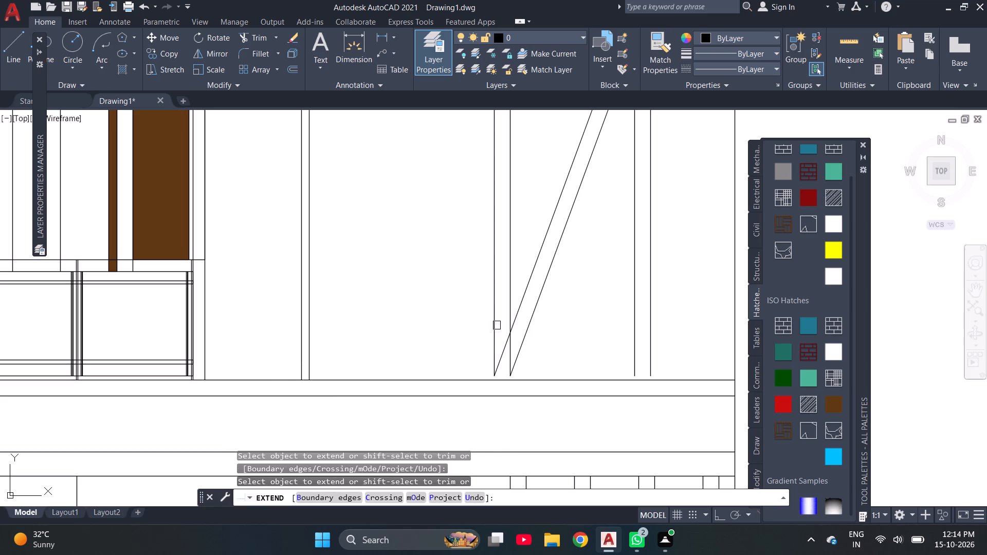
pyautogui.click(521, 348)
pyautogui.click(505, 388)
pyautogui.click(513, 374)
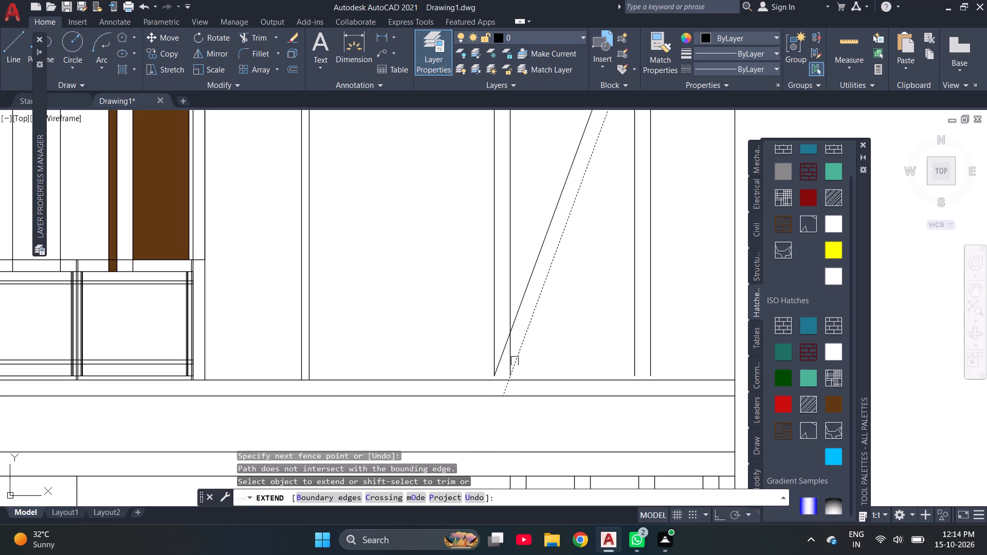
pyautogui.click(515, 361)
# Extend the outer diagonal's upper end to the middle storey's outer top line.
pyautogui.scroll(-1, 534, 352)
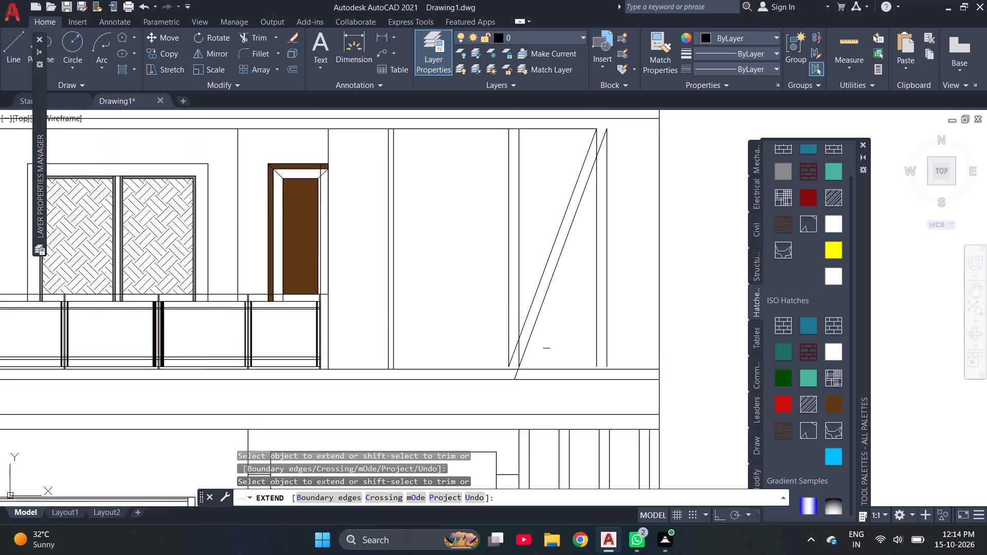
pyautogui.scroll(-1, 546, 344)
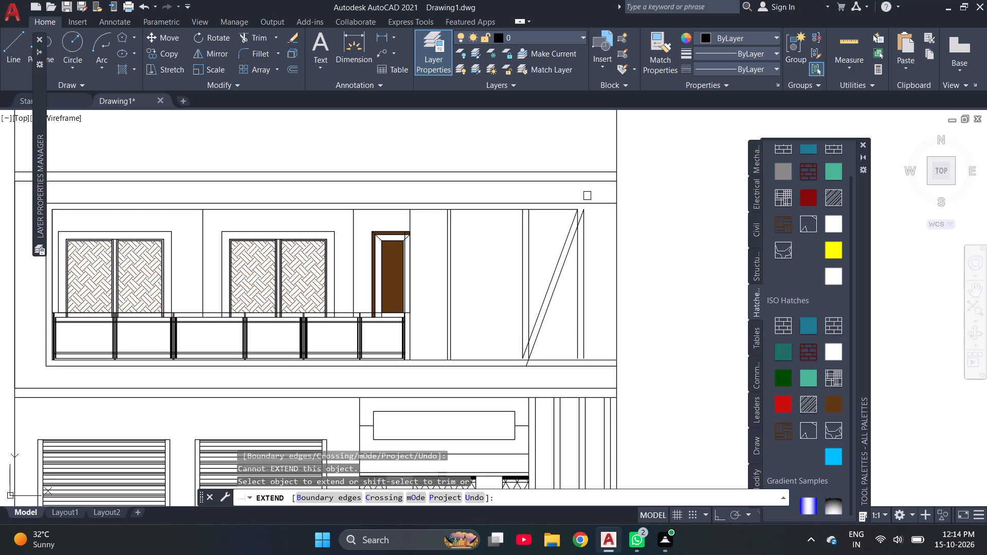
pyautogui.scroll(3, 587, 207)
pyautogui.click(561, 232)
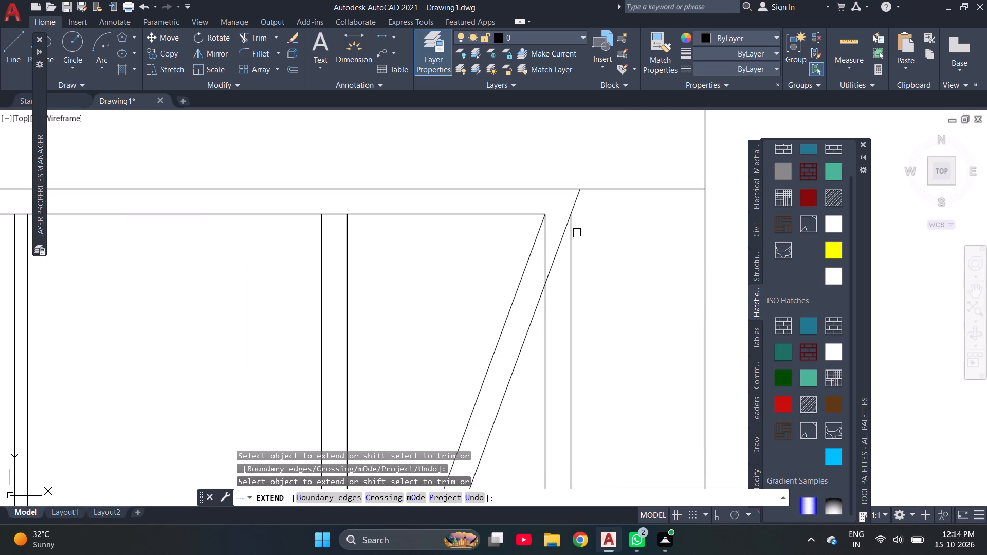
pyautogui.press('Escape')
# Trim away the outermost pair of verticals around the slanted frame's diagonals.
pyautogui.write('TR')
pyautogui.press('space')
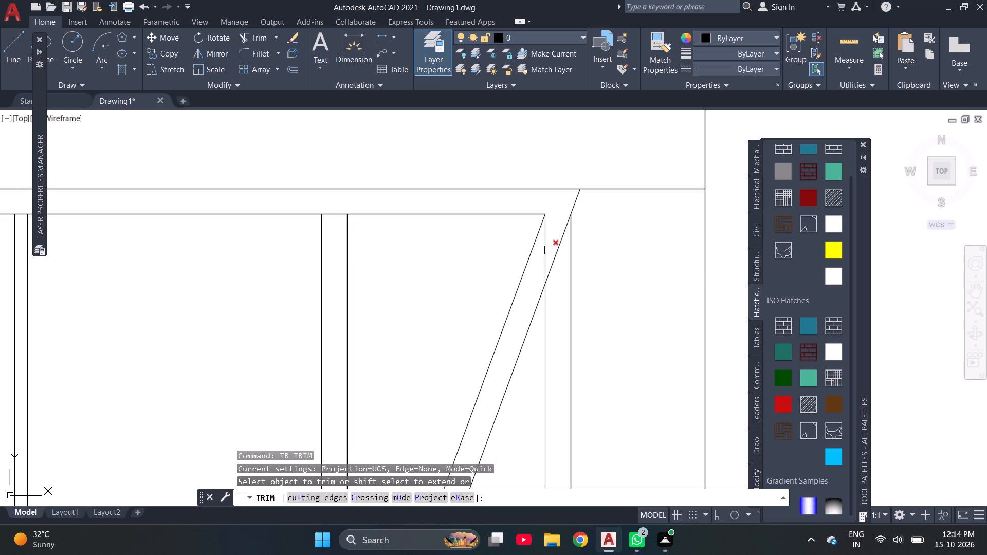
pyautogui.click(548, 250)
pyautogui.click(570, 262)
pyautogui.click(541, 344)
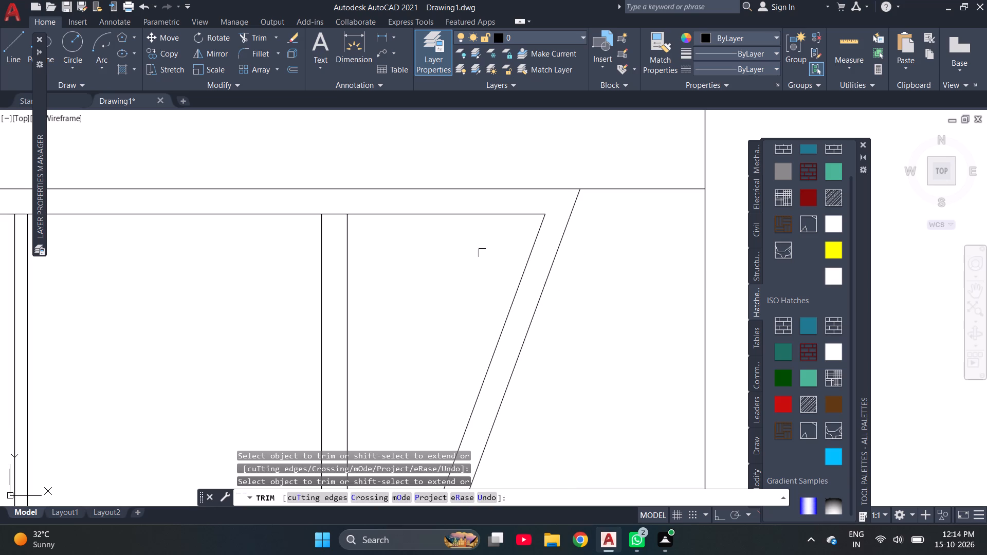
# Trim away the middle pair of verticals, including the remnant between the diagonals near their feet.
pyautogui.scroll(-2, 478, 212)
pyautogui.moveTo(452, 270); pyautogui.dragTo(377, 293)
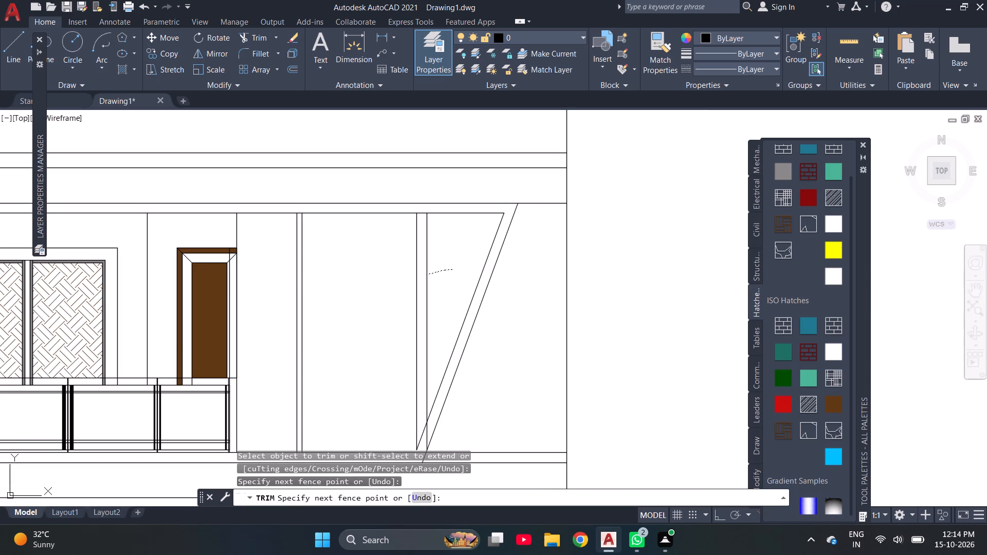
pyautogui.moveTo(377, 293); pyautogui.dragTo(364, 298)
pyautogui.scroll(-2, 372, 300)
pyautogui.scroll(4, 389, 380)
pyautogui.scroll(3, 393, 285)
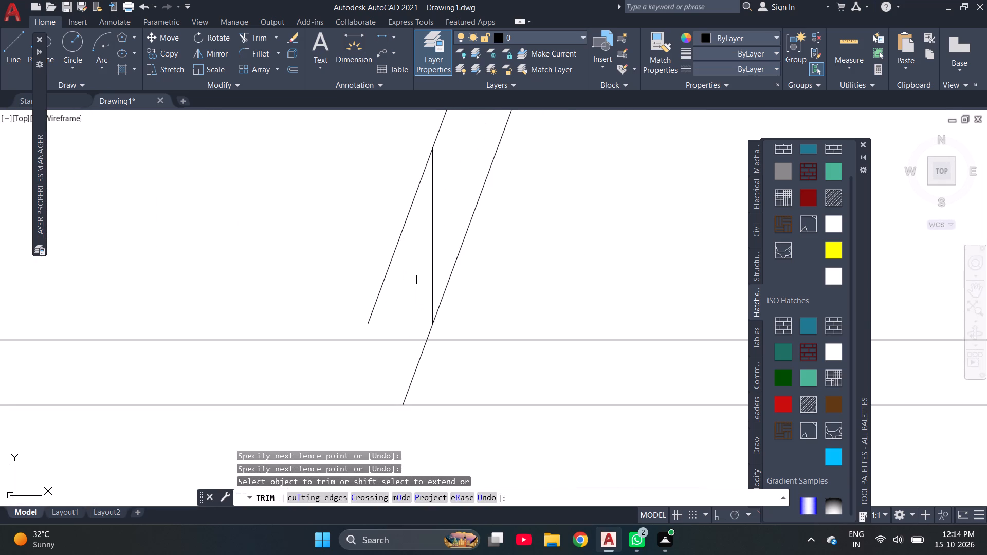
pyautogui.click(433, 254)
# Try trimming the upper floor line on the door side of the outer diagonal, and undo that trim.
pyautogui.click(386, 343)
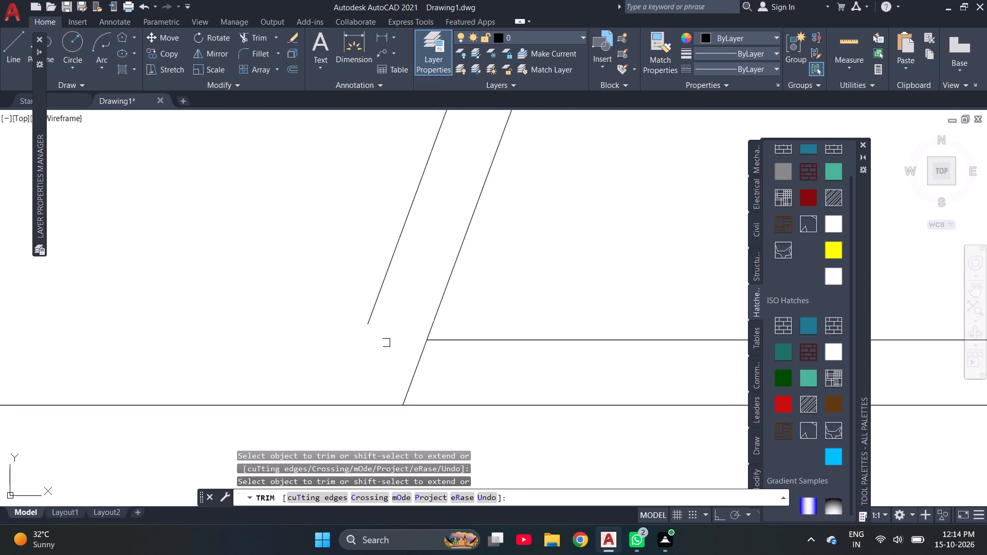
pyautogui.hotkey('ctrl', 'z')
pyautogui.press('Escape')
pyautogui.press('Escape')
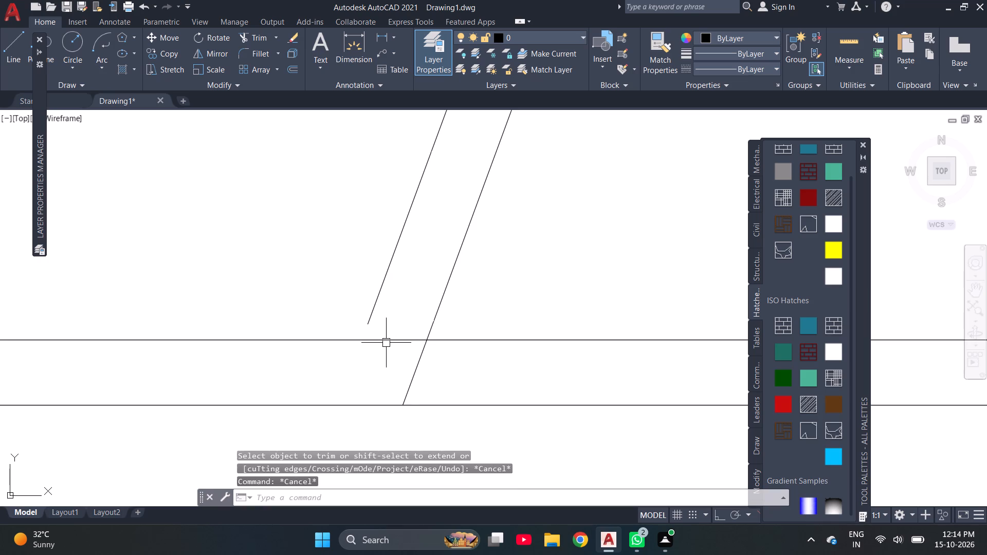
# Extend the inner diagonal's foot down to the upper floor line.
pyautogui.write('EX')
pyautogui.press('space')
pyautogui.click(383, 288)
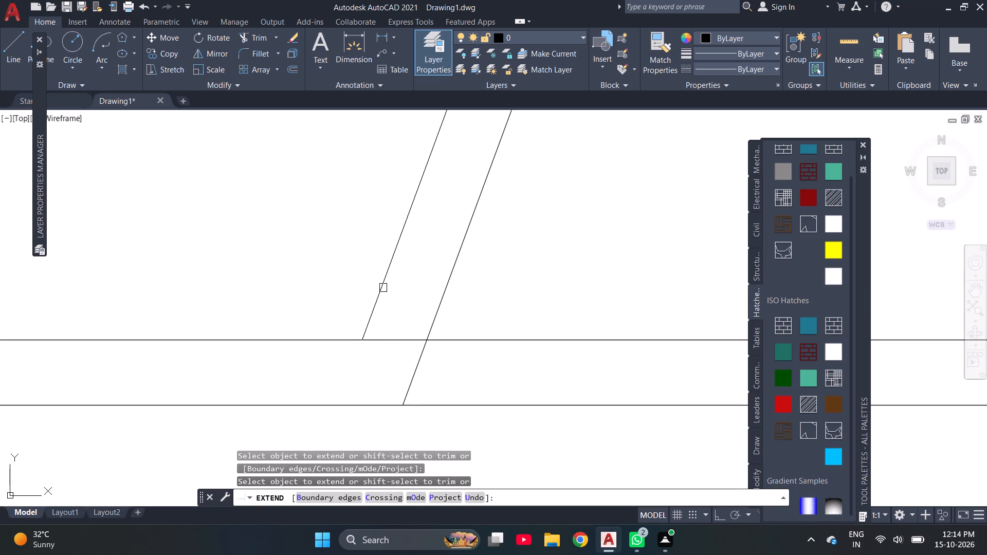
pyautogui.press('Escape')
pyautogui.press('Escape')
# Trim the upper floor line between the feet of the two diagonals.
pyautogui.write('TR')
pyautogui.press('space')
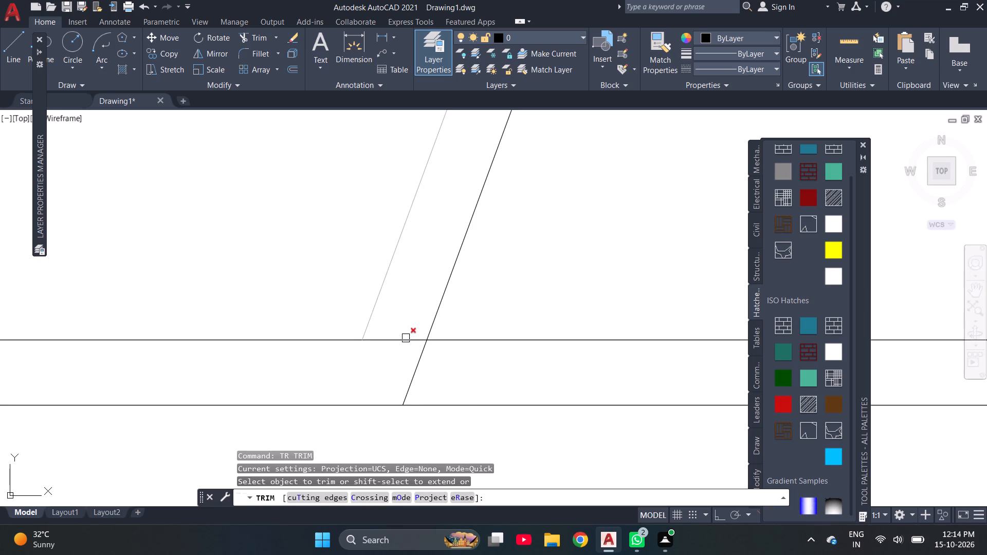
pyautogui.click(399, 342)
pyautogui.scroll(-2, 391, 394)
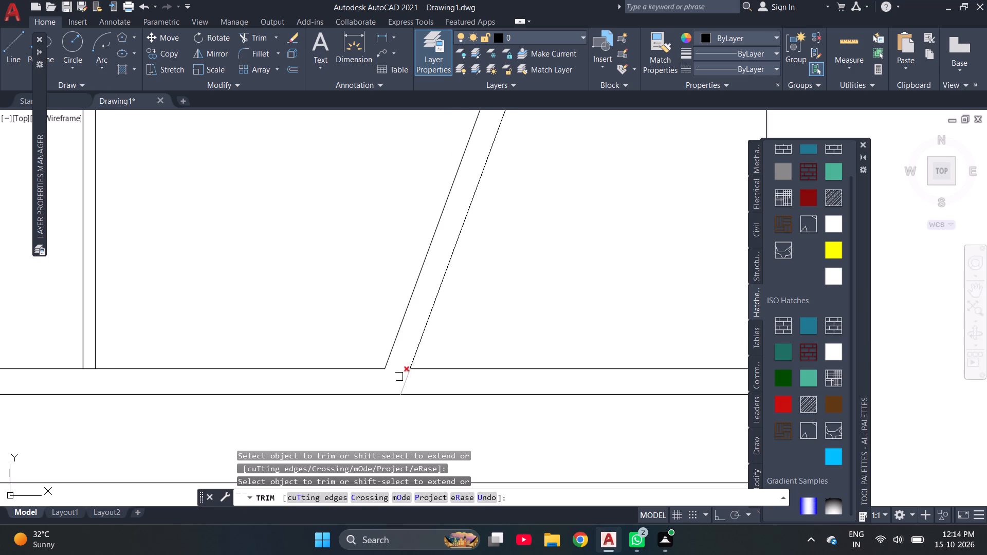
pyautogui.scroll(-2, 398, 376)
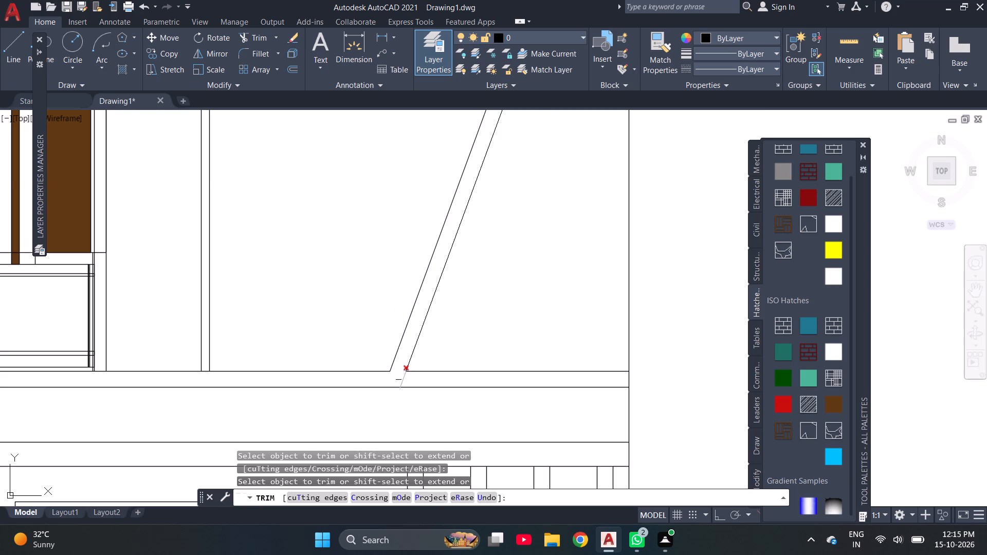
pyautogui.scroll(-2, 398, 376)
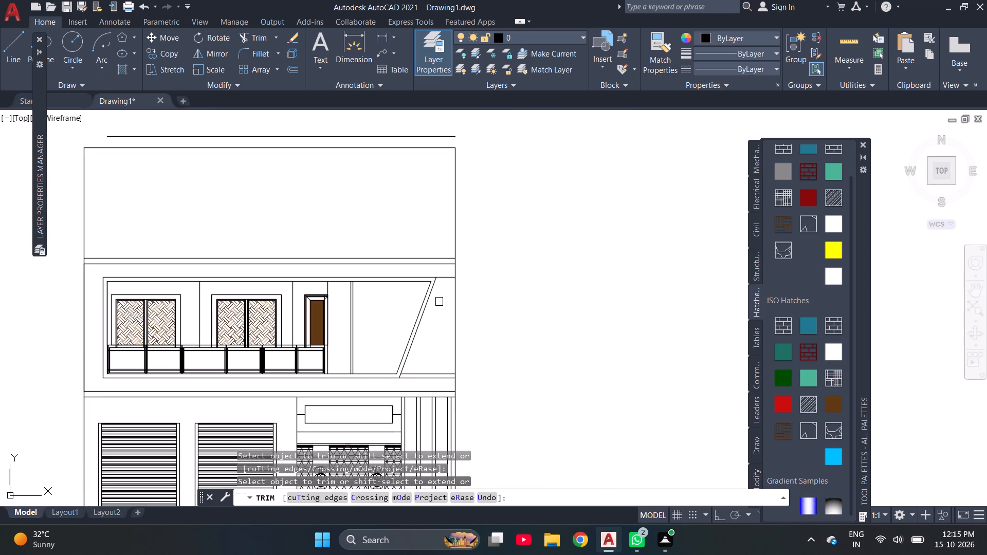
pyautogui.scroll(3, 314, 347)
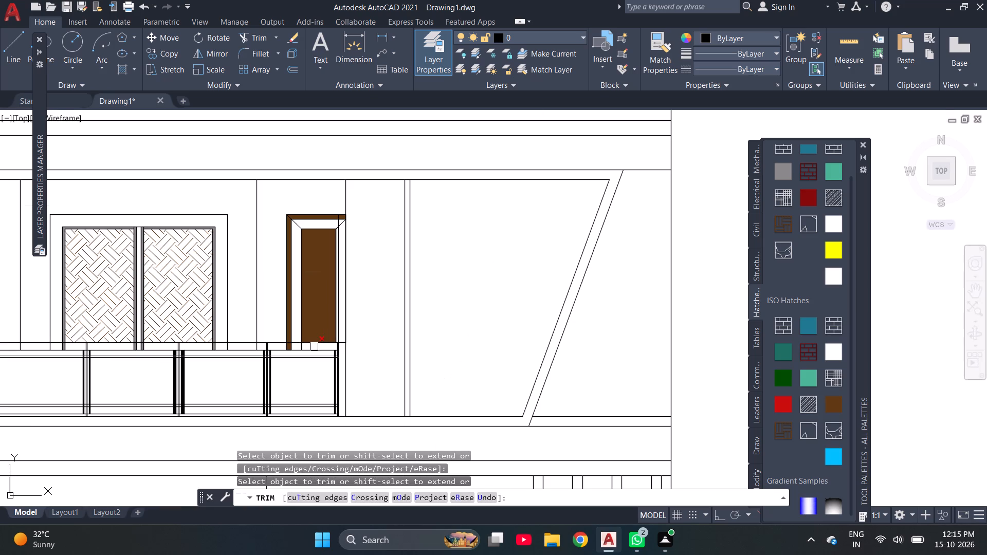
pyautogui.press('Escape')
pyautogui.press('Escape')
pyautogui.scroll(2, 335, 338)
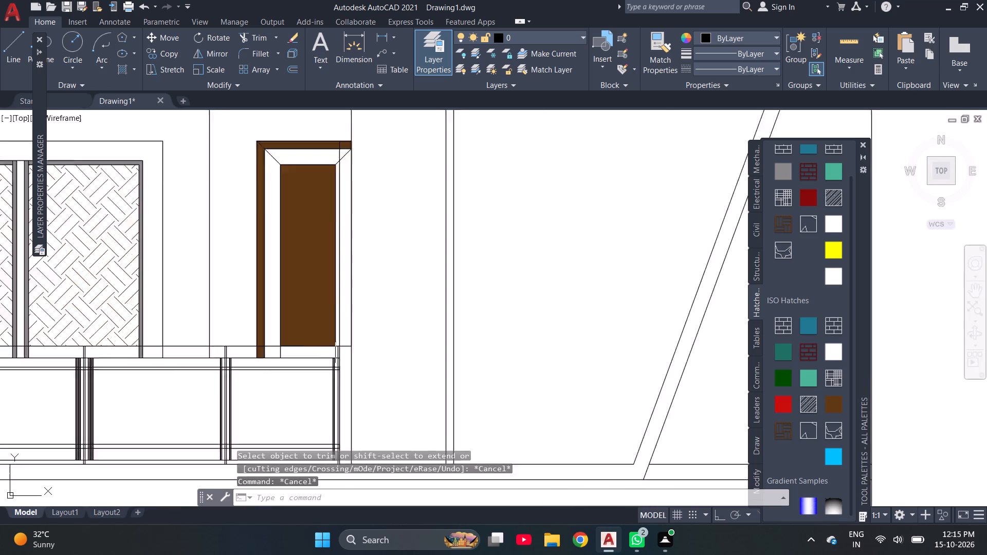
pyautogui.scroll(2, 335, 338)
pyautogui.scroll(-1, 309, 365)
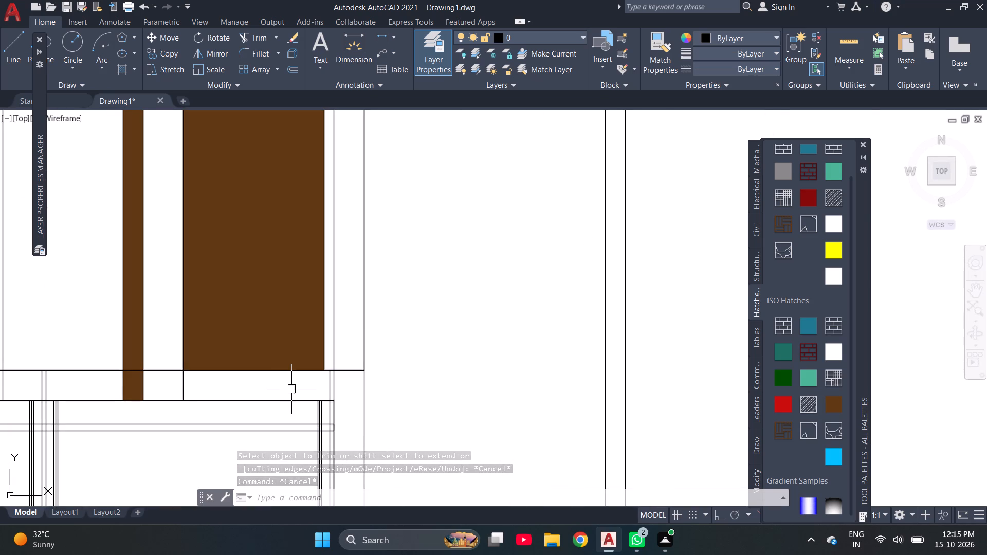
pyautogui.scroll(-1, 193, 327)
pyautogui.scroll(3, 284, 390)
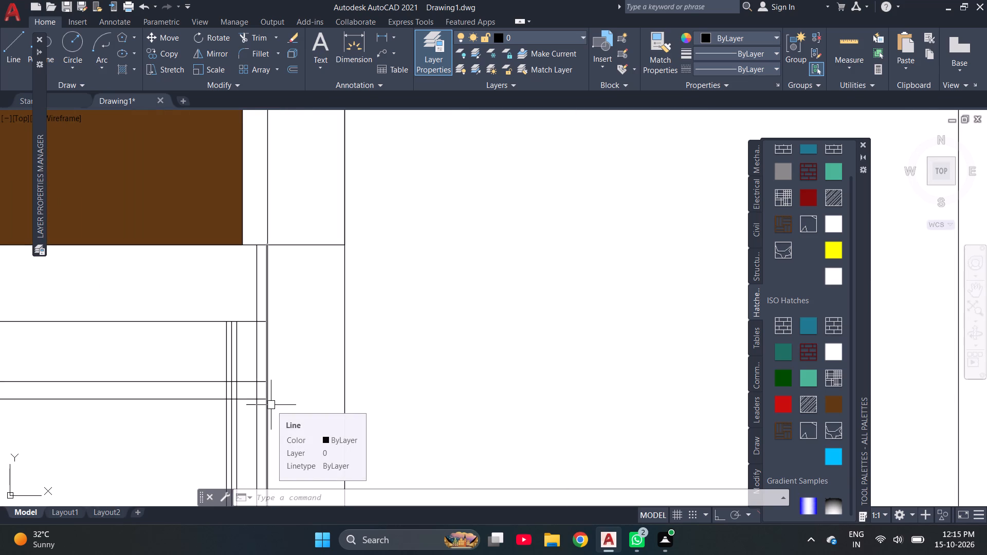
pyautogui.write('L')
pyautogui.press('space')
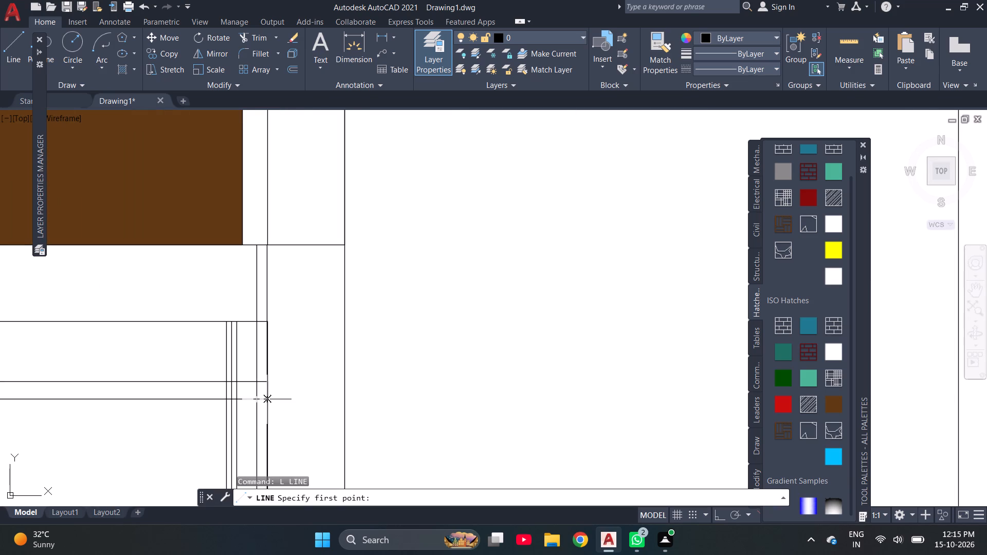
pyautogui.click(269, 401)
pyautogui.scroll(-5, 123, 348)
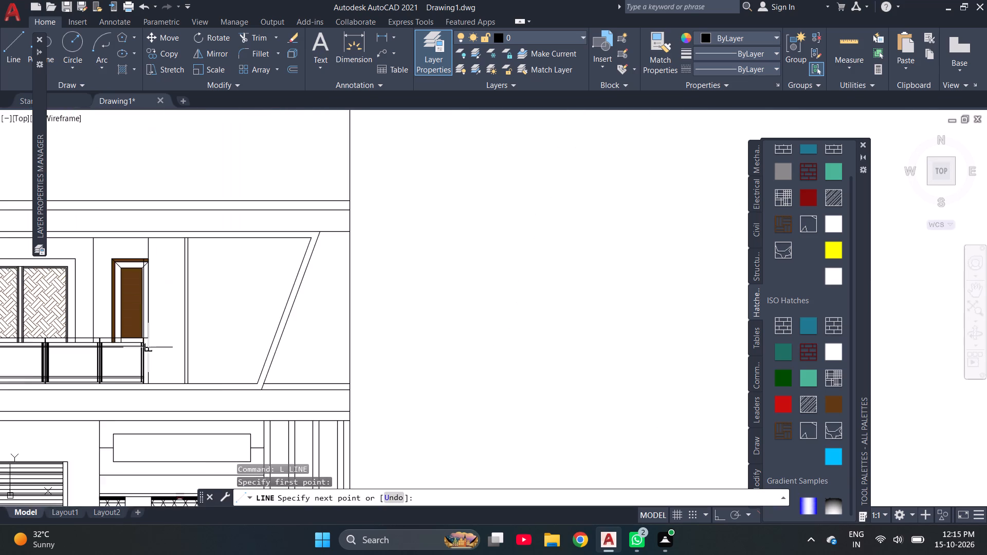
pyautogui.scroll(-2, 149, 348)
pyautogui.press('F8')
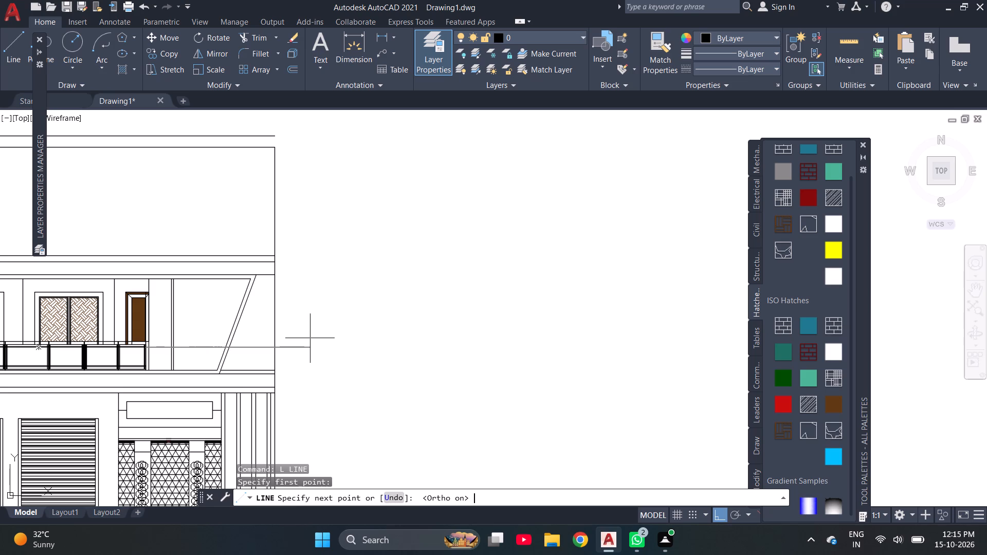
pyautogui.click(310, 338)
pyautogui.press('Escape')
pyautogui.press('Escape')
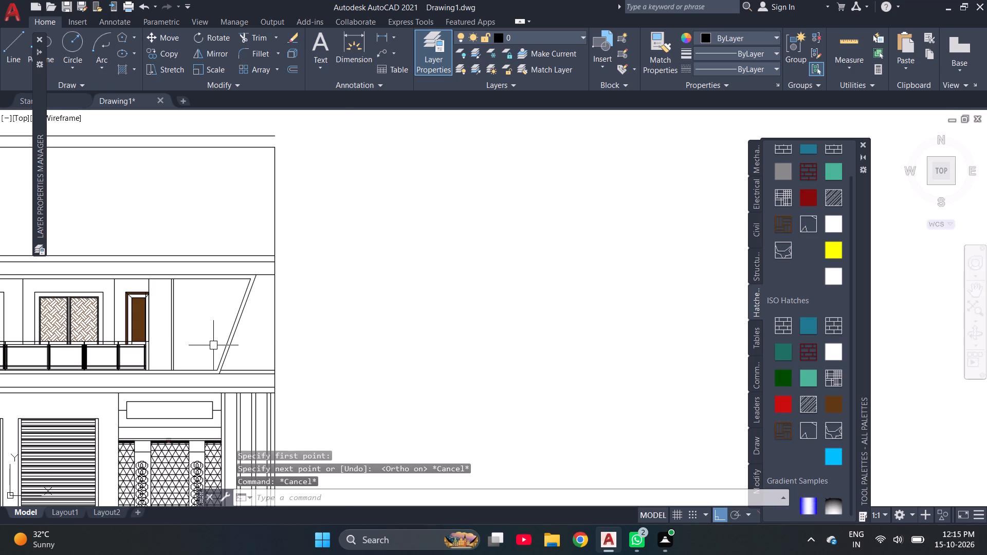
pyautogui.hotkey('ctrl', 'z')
# With Ortho on, draw a line from the balcony railing's door-side end horizontally past the building's outer edge, ending with a short downward segment.
pyautogui.press('l')
pyautogui.press('space')
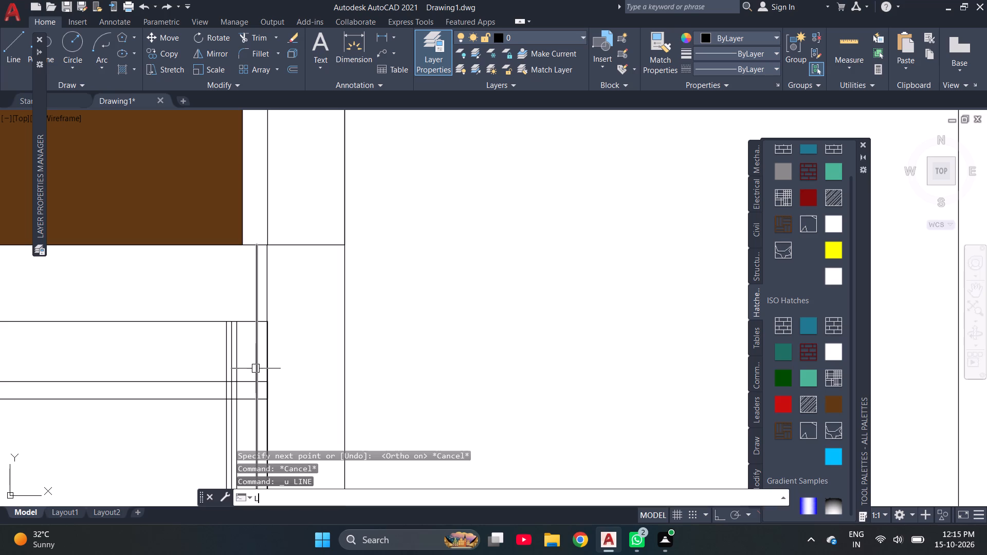
pyautogui.click(269, 400)
pyautogui.scroll(-1, 145, 362)
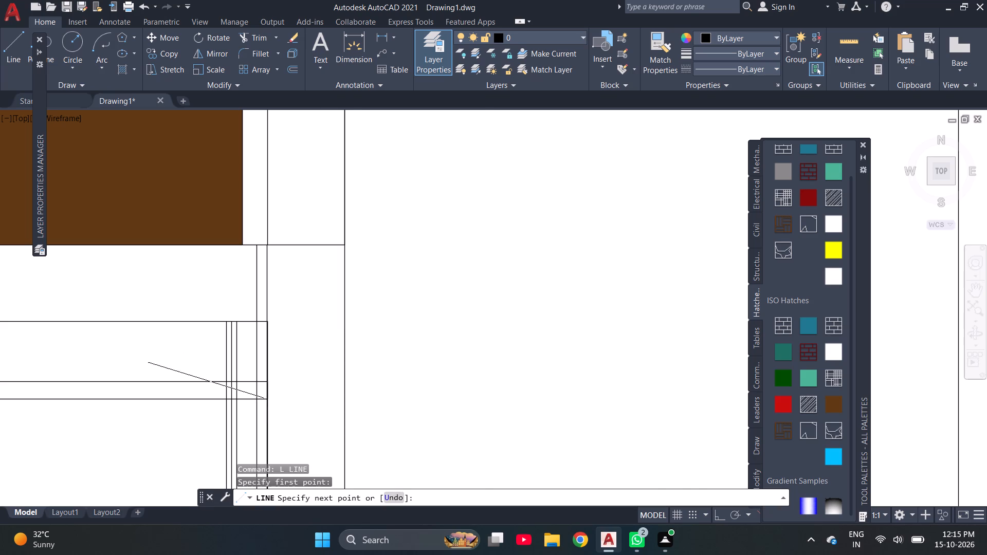
pyautogui.scroll(-5, 145, 362)
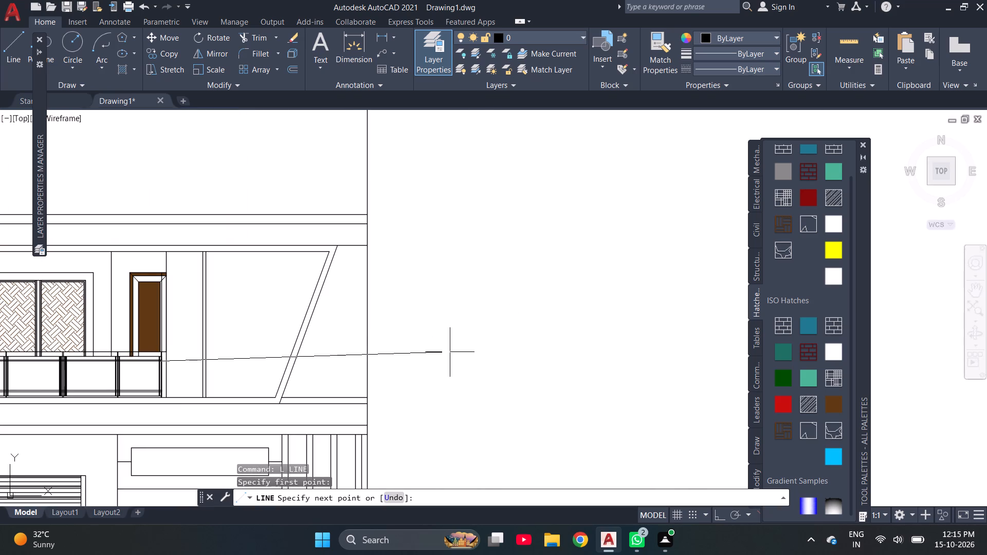
pyautogui.press('F8')
pyautogui.click(448, 358)
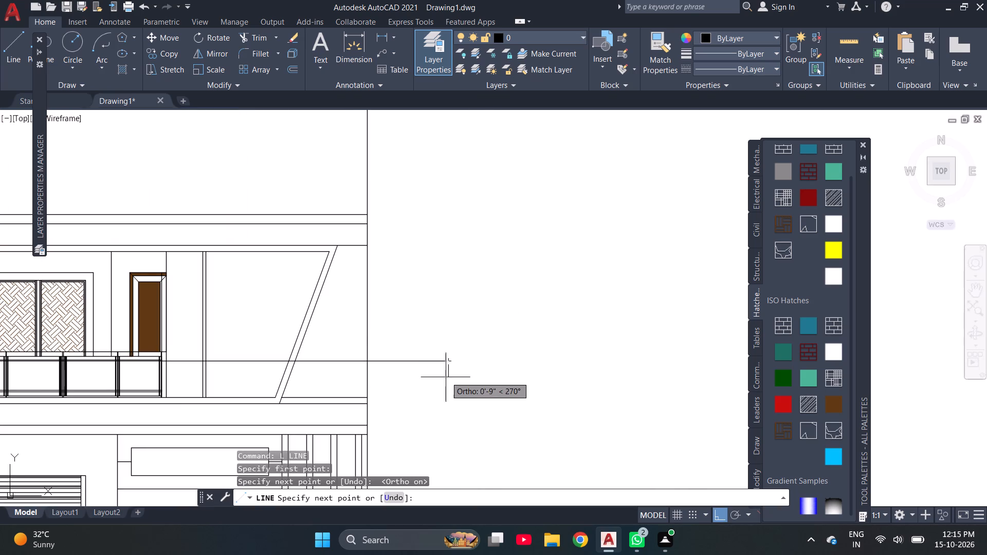
pyautogui.click(474, 393)
pyautogui.press('space')
pyautogui.press('Escape')
# Delete the short downward segment at the outer end of the extended railing line.
pyautogui.press('`')
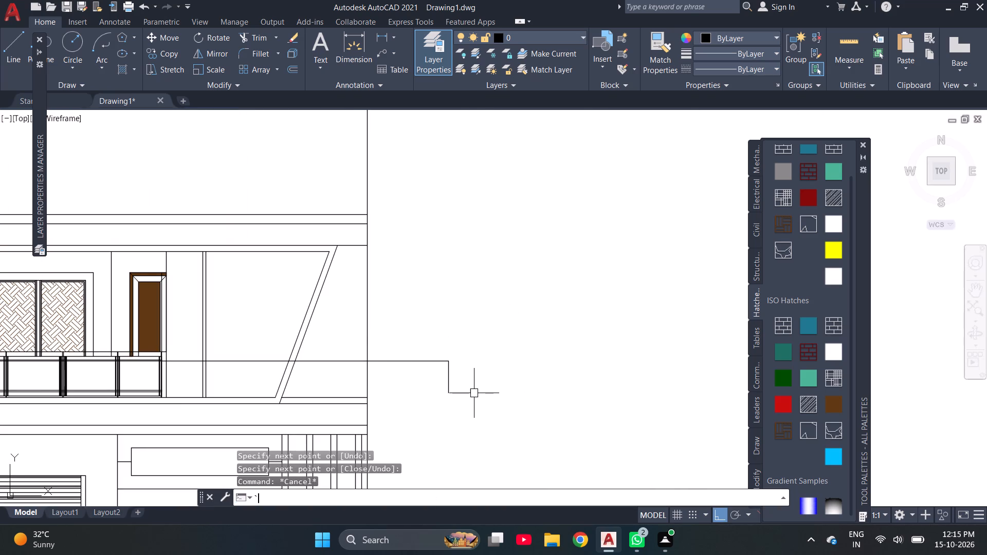
pyautogui.click(444, 386)
pyautogui.click(447, 383)
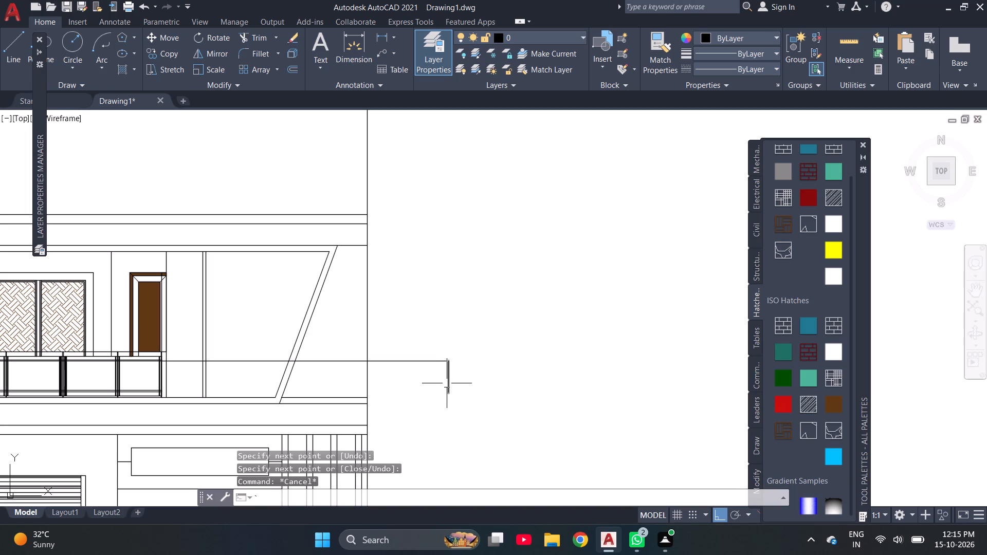
pyautogui.click(453, 378)
pyautogui.doubleClick(448, 382)
pyautogui.click(482, 371)
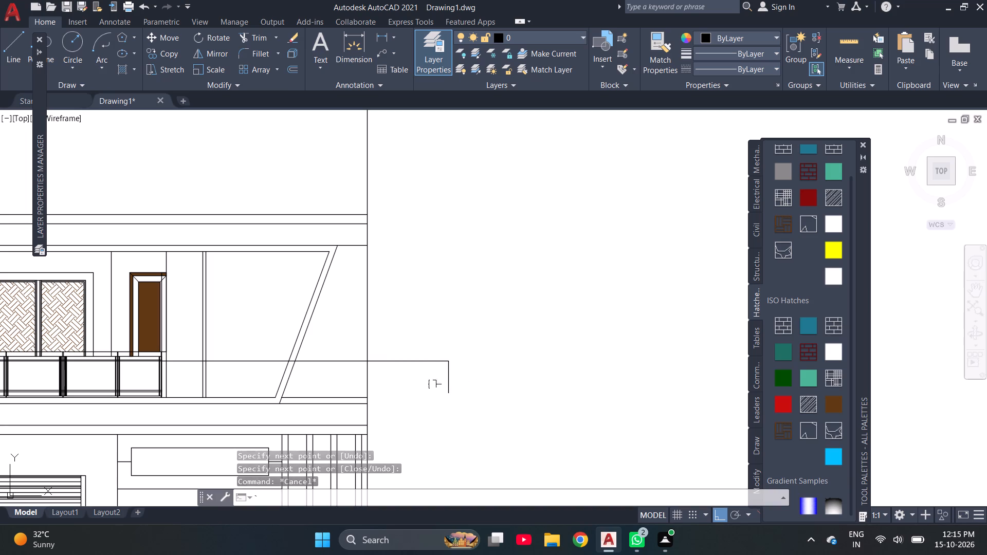
pyautogui.click(427, 384)
pyautogui.press('Escape')
pyautogui.press('Escape')
pyautogui.click(454, 378)
pyautogui.click(449, 383)
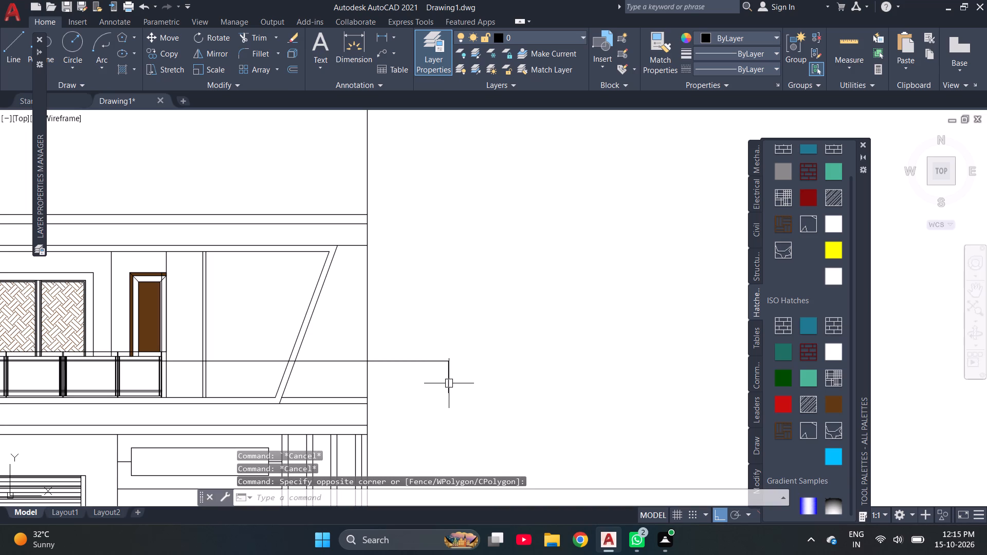
pyautogui.click(448, 385)
pyautogui.press('Delete')
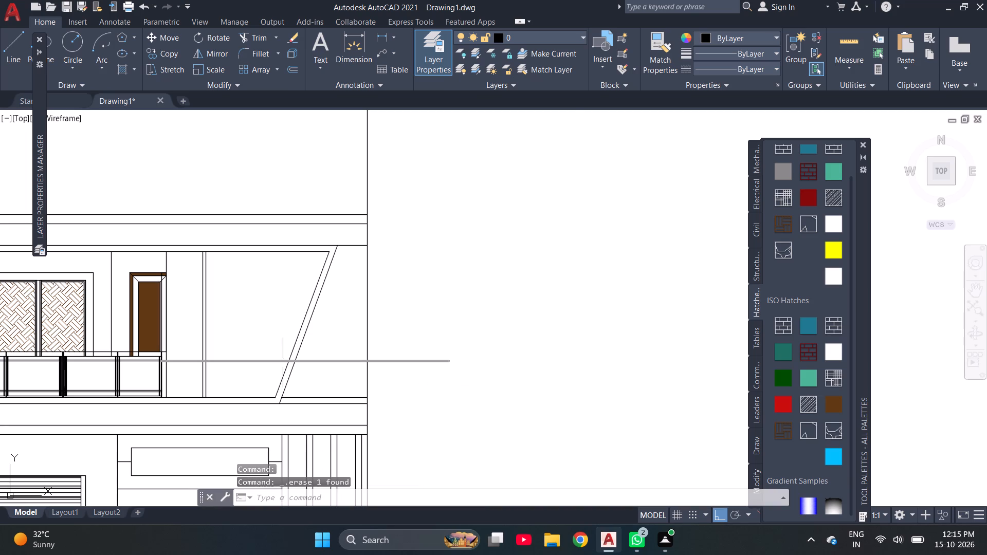
# Trim the extended railing line so it spans only between the outer diagonal and the building's outer edge.
pyautogui.scroll(2, 173, 362)
pyautogui.press('Escape')
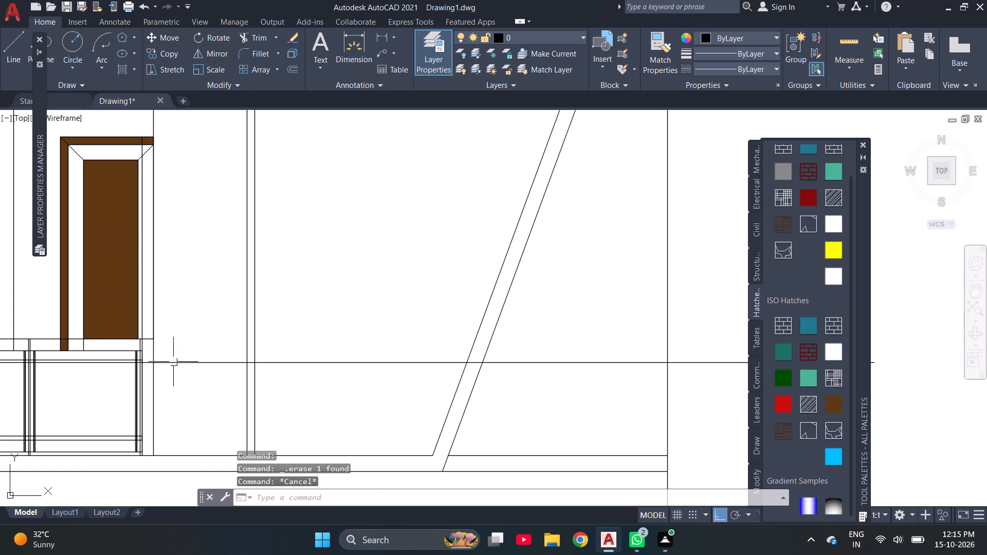
pyautogui.write('TR')
pyautogui.press('space')
pyautogui.scroll(4, 138, 364)
pyautogui.click(164, 362)
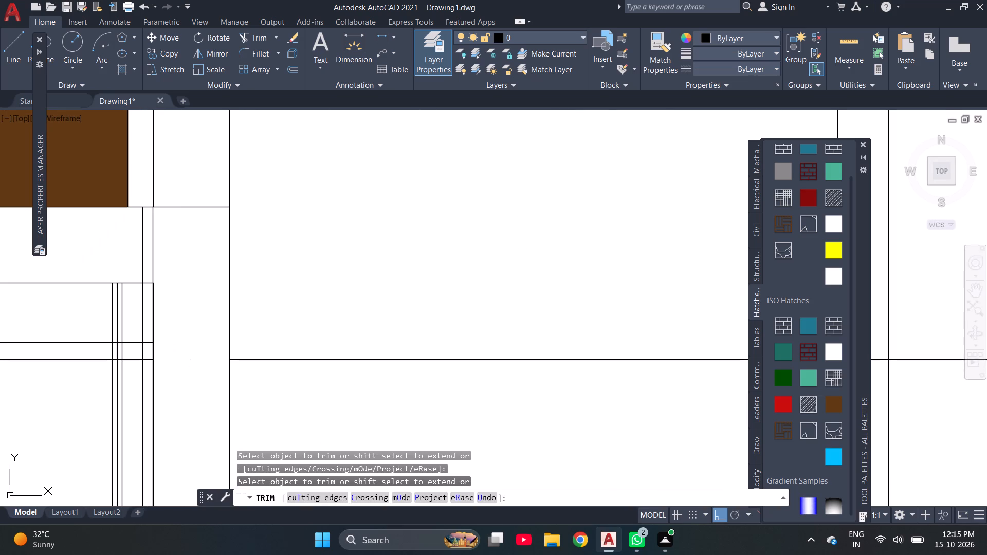
pyautogui.click(291, 358)
pyautogui.scroll(-3, 159, 349)
pyautogui.click(380, 350)
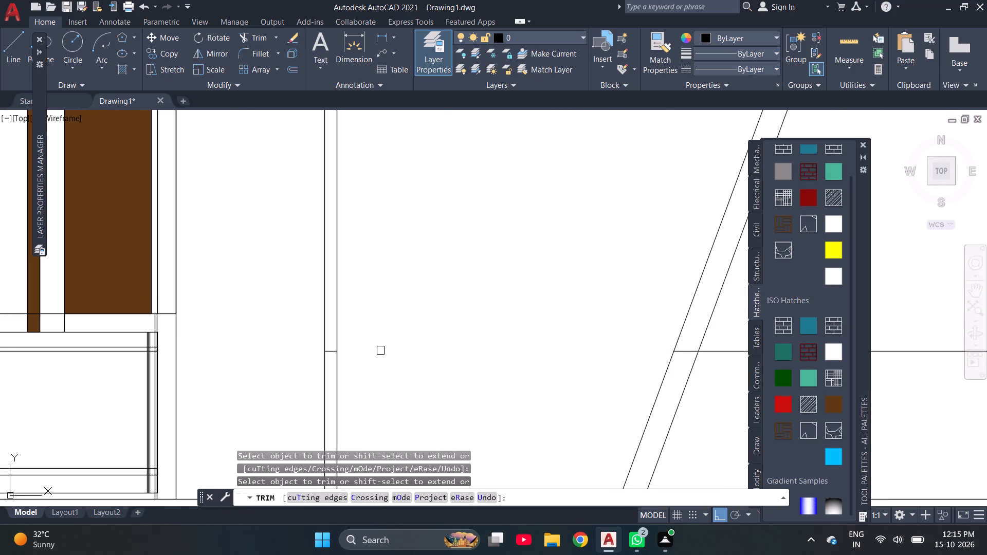
pyautogui.scroll(3, 330, 353)
pyautogui.click(330, 347)
pyautogui.scroll(-1, 152, 355)
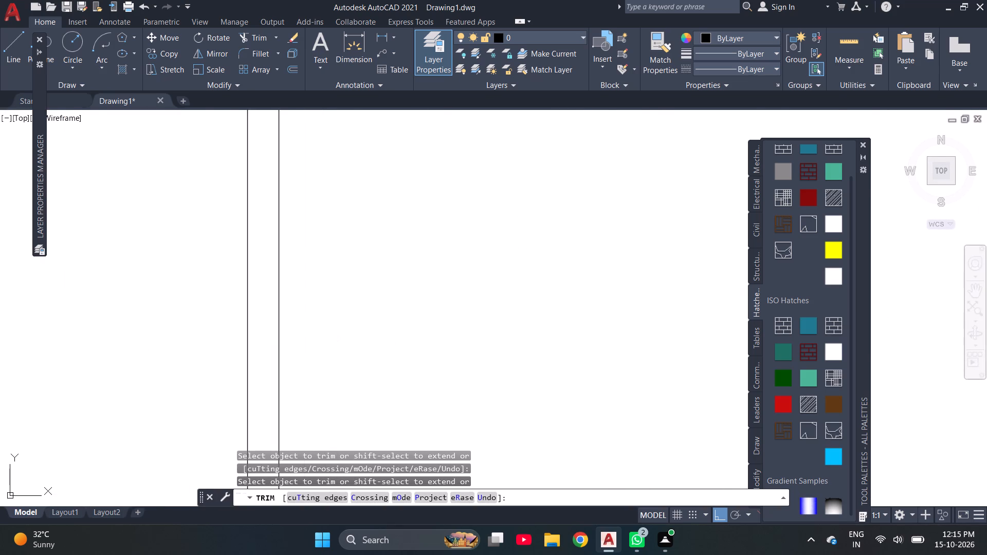
pyautogui.scroll(-2, 166, 352)
pyautogui.scroll(-1, 350, 353)
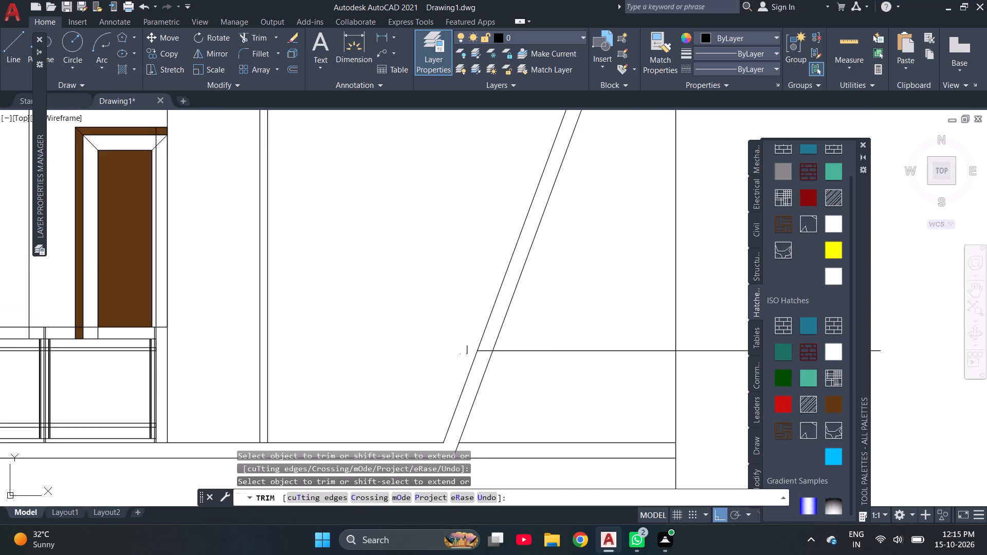
pyautogui.scroll(3, 486, 350)
pyautogui.click(473, 353)
pyautogui.scroll(-2, 241, 353)
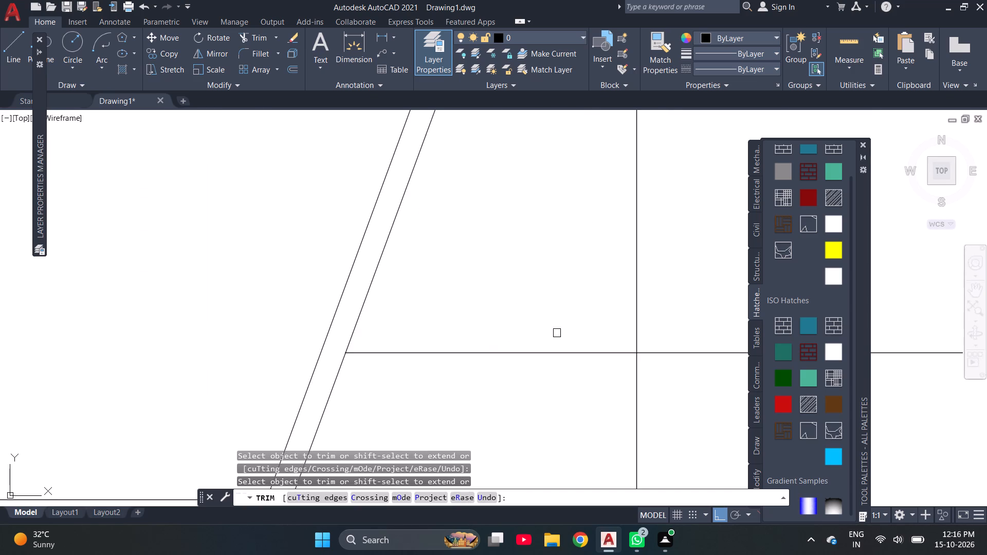
pyautogui.scroll(-2, 557, 333)
pyautogui.click(638, 339)
pyautogui.write('``')
pyautogui.press('Escape')
pyautogui.press('Escape')
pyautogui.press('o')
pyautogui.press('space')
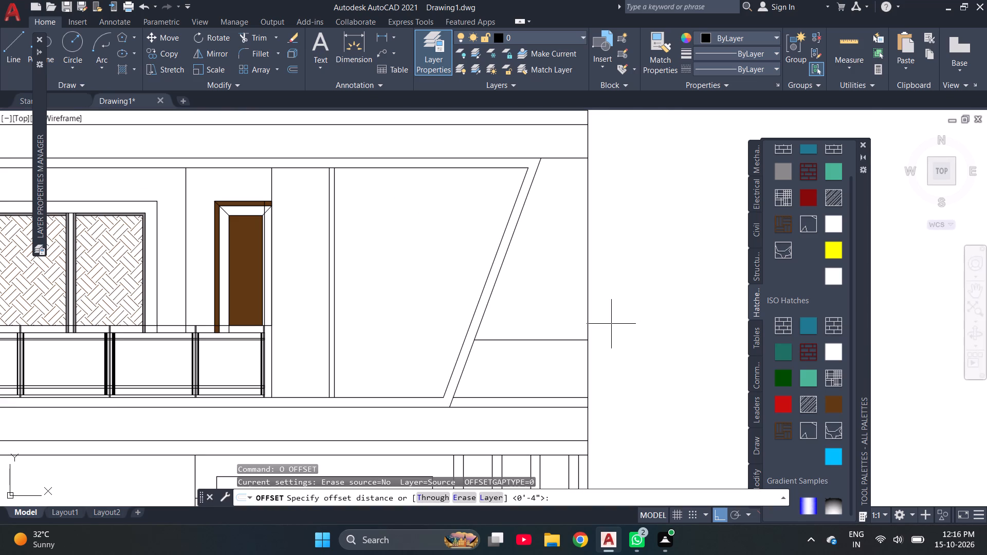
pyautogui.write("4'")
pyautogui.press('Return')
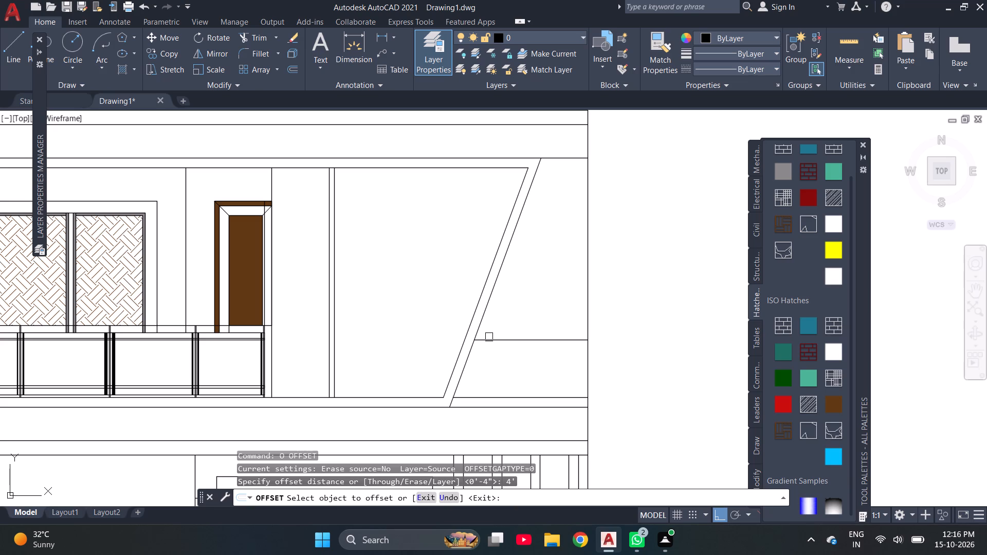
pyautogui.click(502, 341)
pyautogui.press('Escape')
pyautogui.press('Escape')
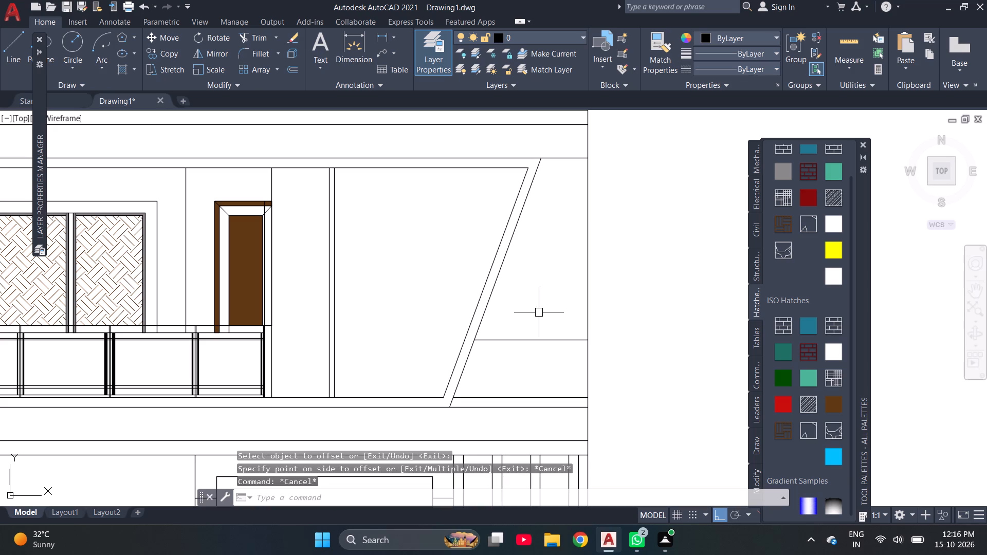
# Offset the trimmed horizontal line beside the outer diagonal 4" upward.
pyautogui.press('o')
pyautogui.press('Return')
pyautogui.write('4"')
pyautogui.press('Return')
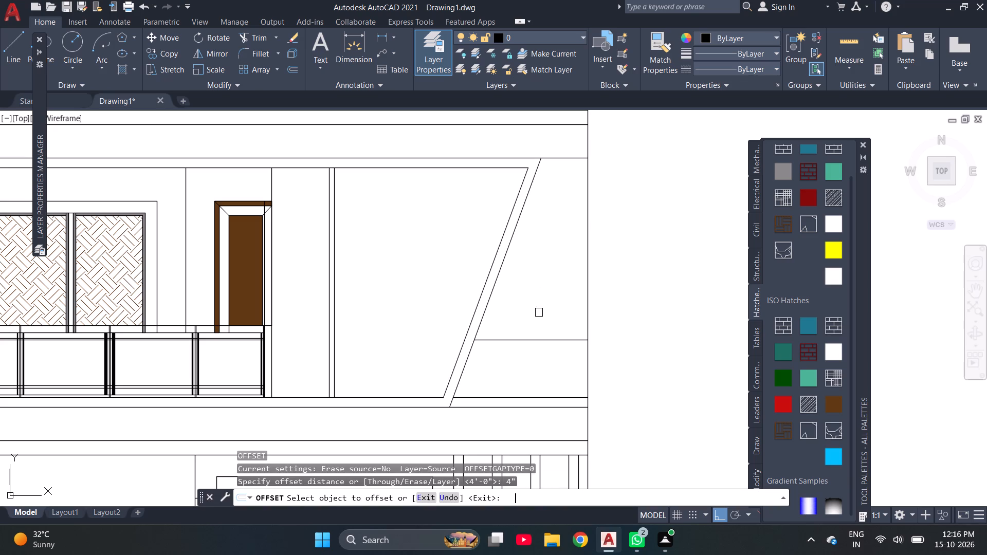
pyautogui.click(529, 344)
pyautogui.click(530, 315)
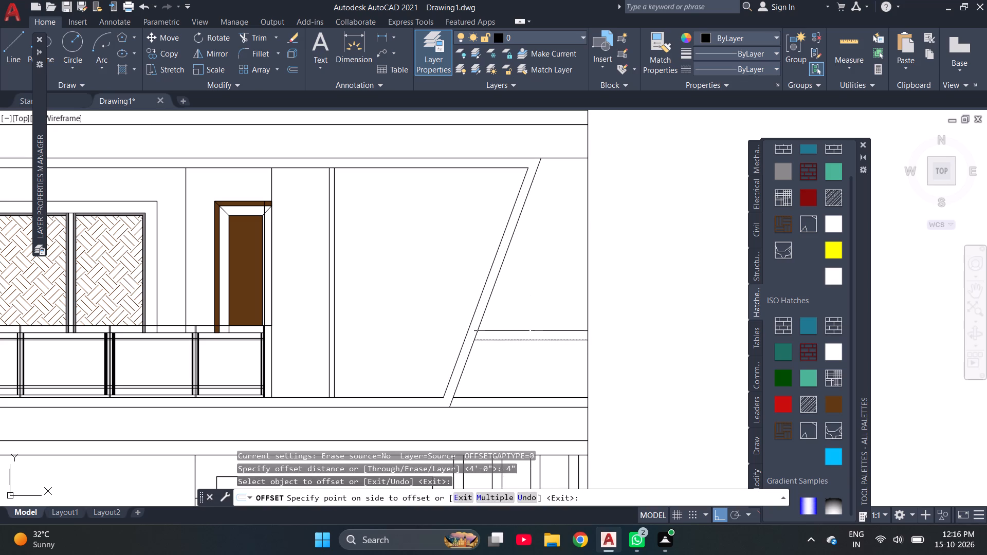
pyautogui.scroll(4, 505, 320)
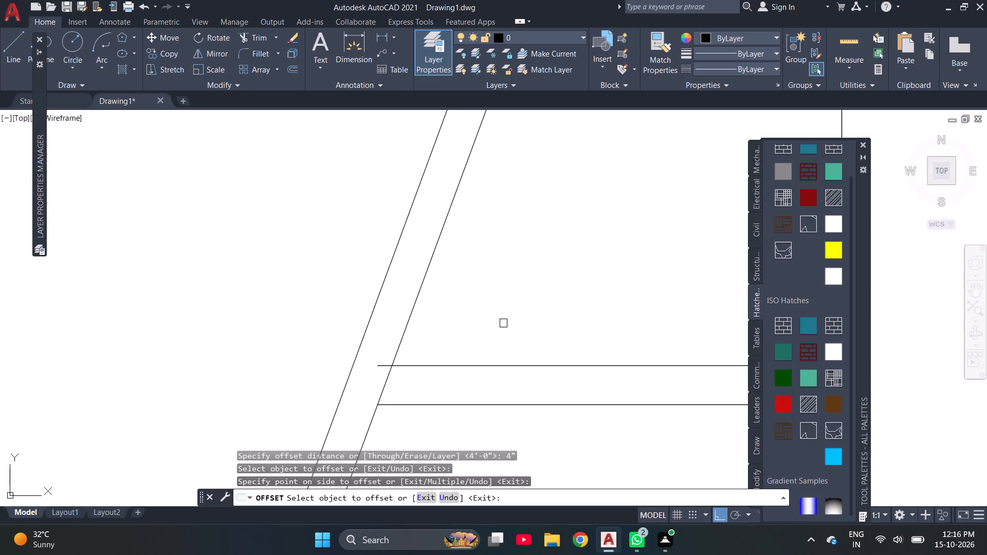
pyautogui.scroll(-3, 503, 323)
pyautogui.press('Escape')
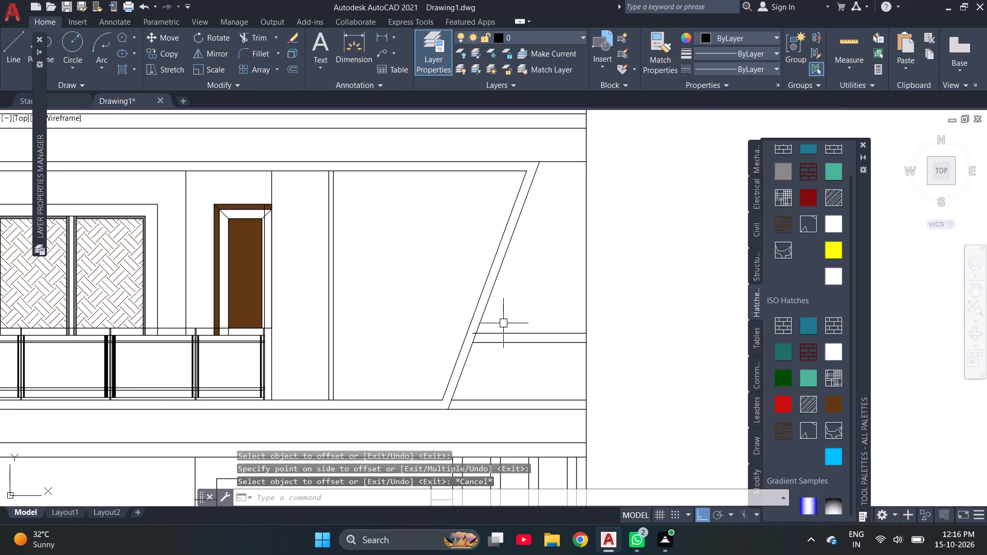
pyautogui.press('Escape')
# Offset the upper line of the horizontal pair beside the diagonal 1' upward.
pyautogui.write('O')
pyautogui.press('space')
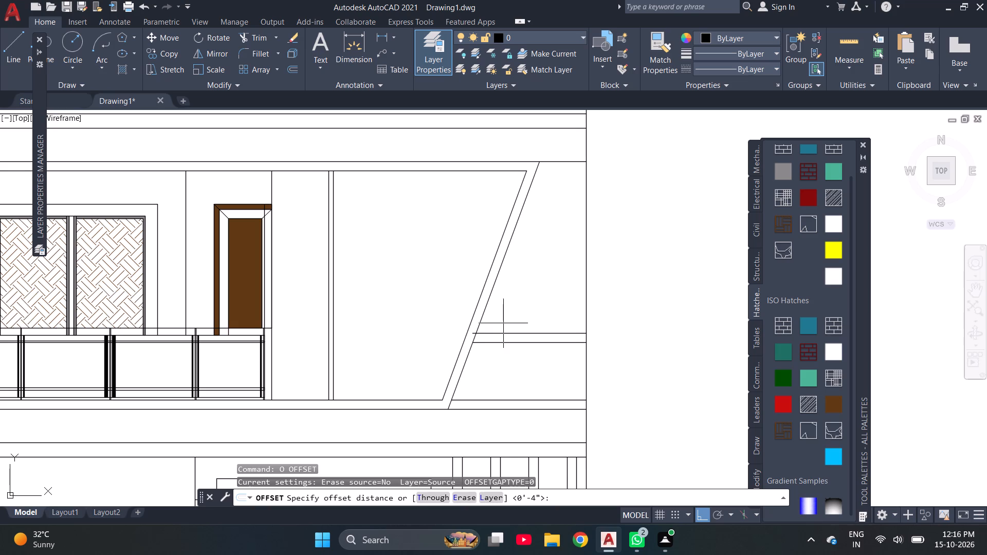
pyautogui.write("1'")
pyautogui.press('Return')
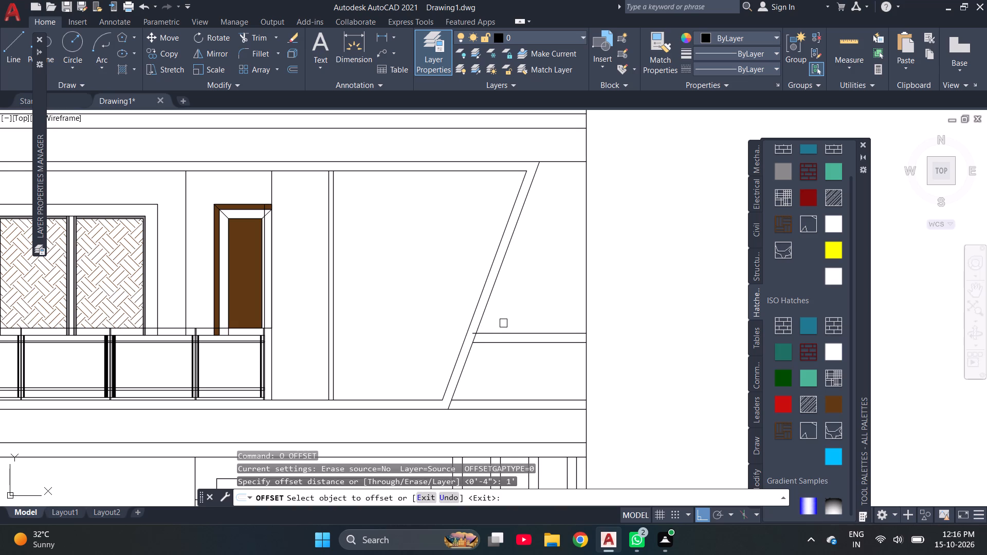
pyautogui.click(529, 330)
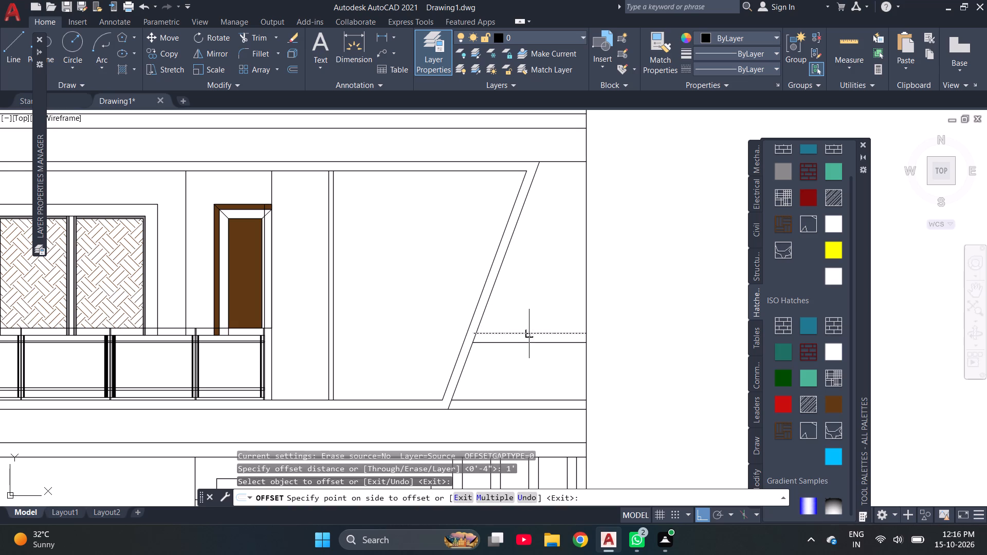
pyautogui.click(535, 275)
pyautogui.press('Escape')
# Offset the topmost horizontal line beside the diagonal 4" upward to form the second band.
pyautogui.write('O 4"')
pyautogui.press('Return')
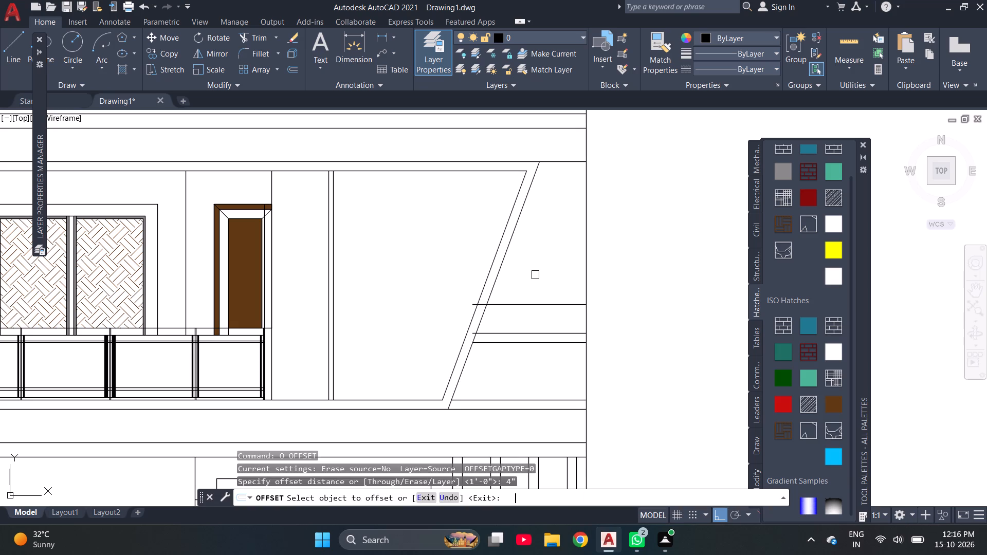
pyautogui.click(536, 304)
pyautogui.click(539, 283)
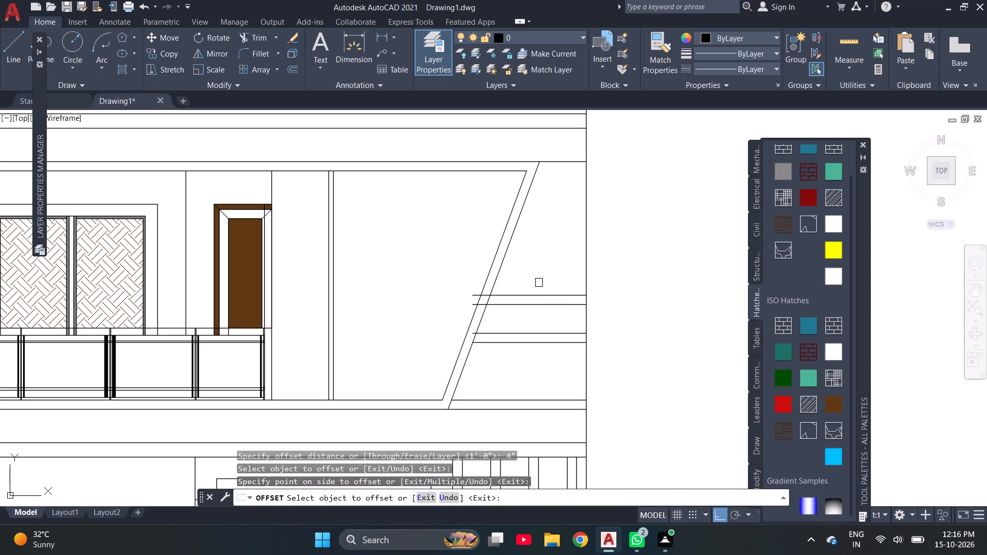
pyautogui.press('Escape')
pyautogui.press('Escape')
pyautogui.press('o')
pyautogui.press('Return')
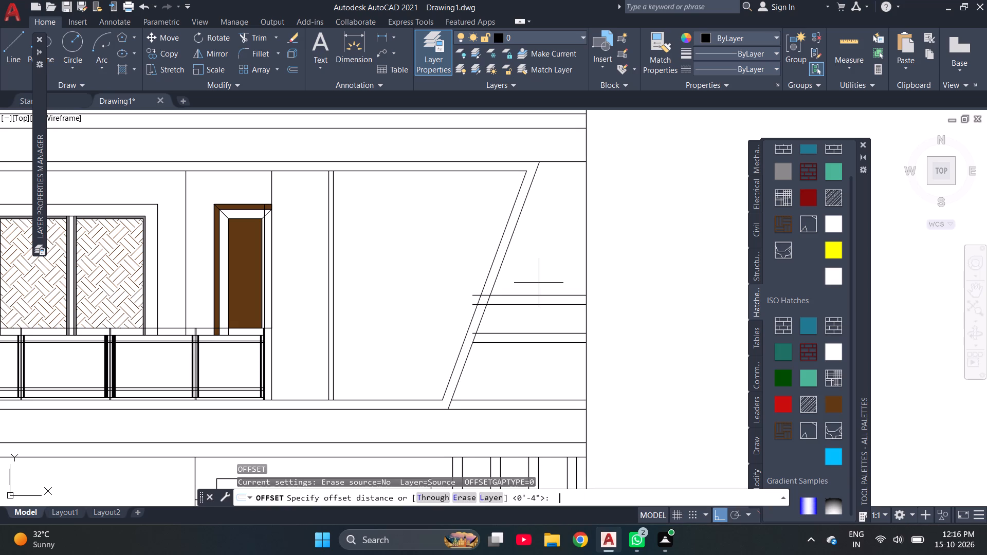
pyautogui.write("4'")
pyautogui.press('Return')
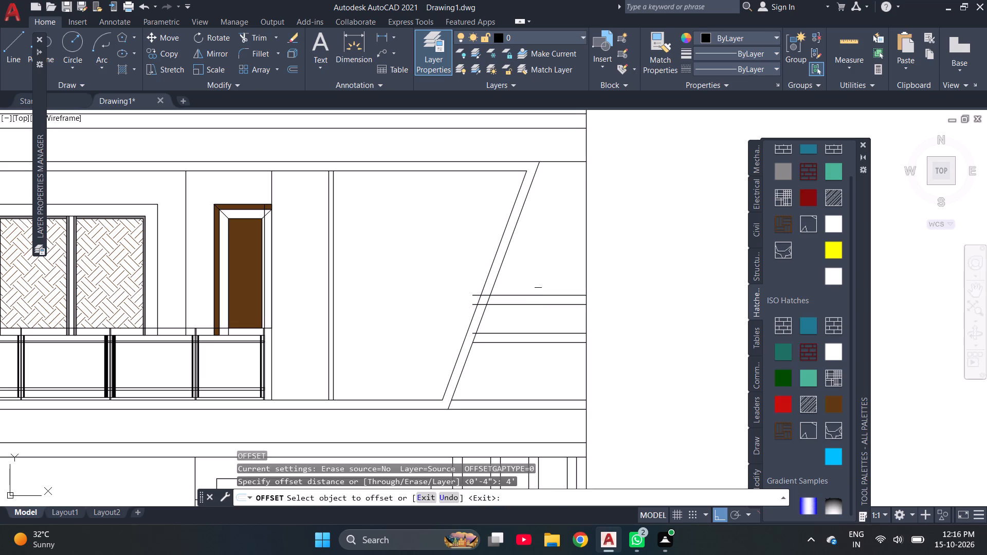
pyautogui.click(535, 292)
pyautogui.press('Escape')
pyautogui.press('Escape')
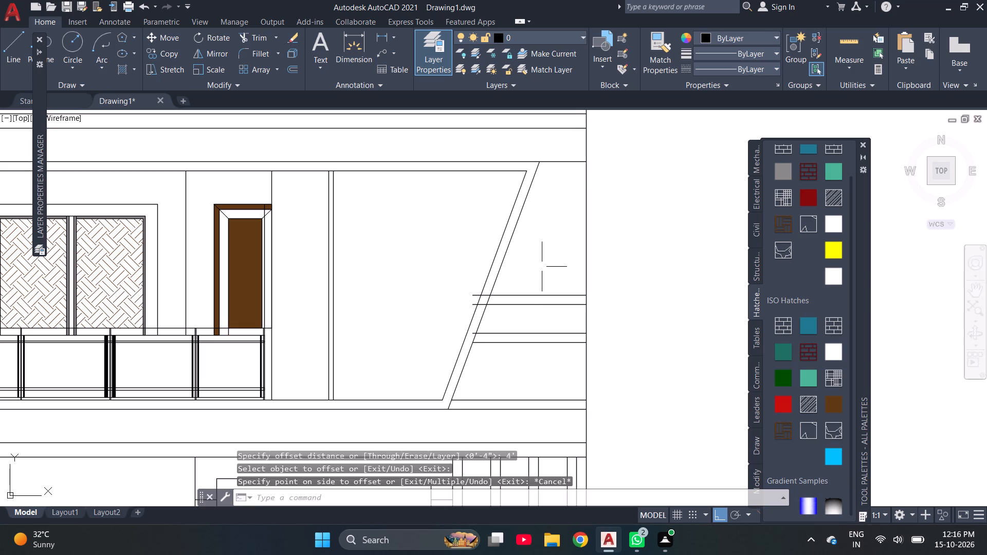
# Offset the second band's upper line 1' upward.
pyautogui.press('o')
pyautogui.press('Return')
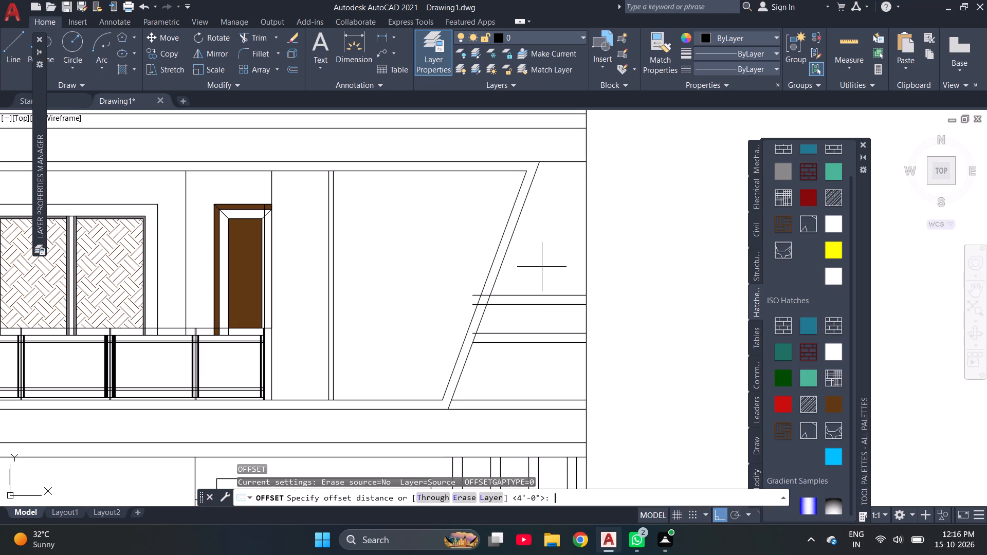
pyautogui.write("1'")
pyautogui.press('Return')
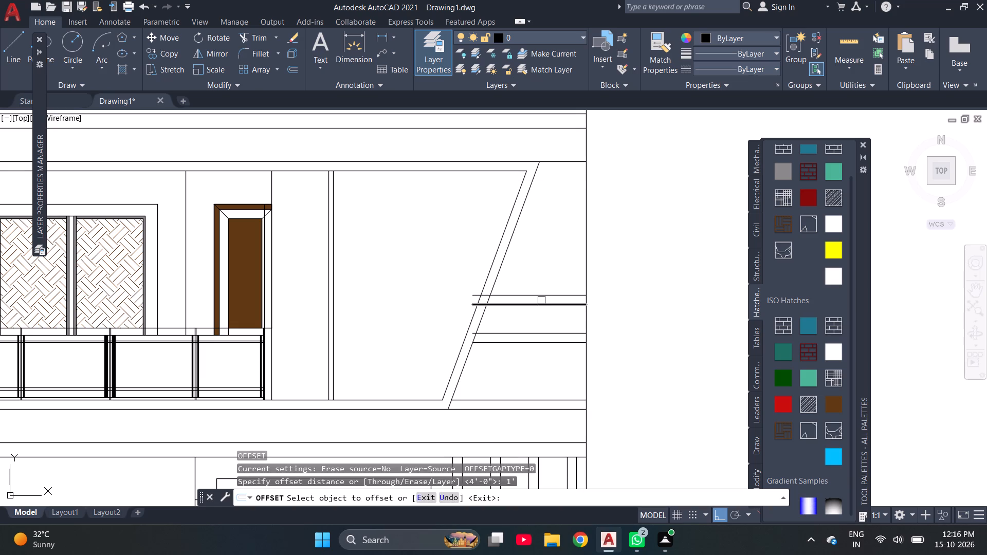
pyautogui.click(544, 290)
pyautogui.click(543, 293)
pyautogui.click(546, 263)
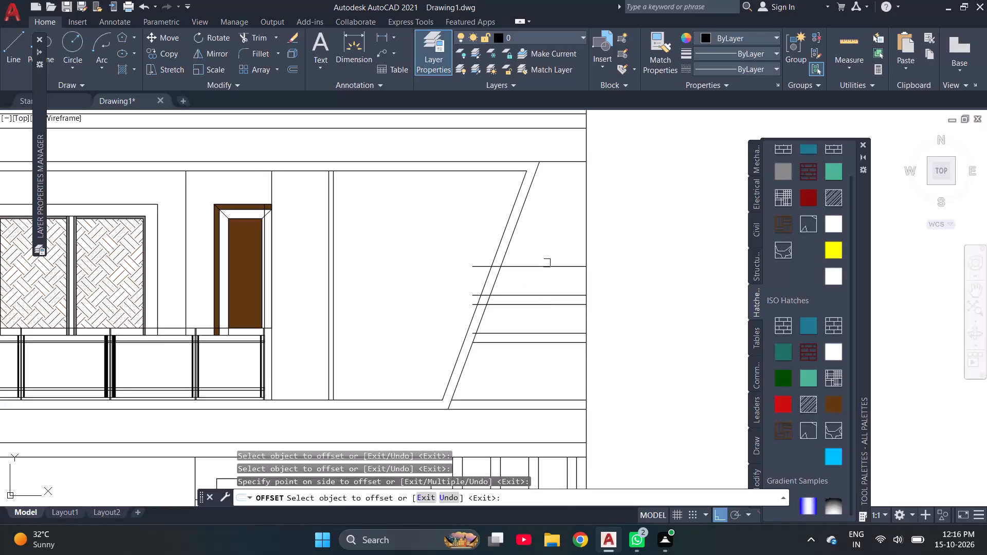
pyautogui.press('Escape')
pyautogui.press('Escape')
# Offset the topmost horizontal line beside the diagonal 4" upward to form the third band.
pyautogui.write('OO')
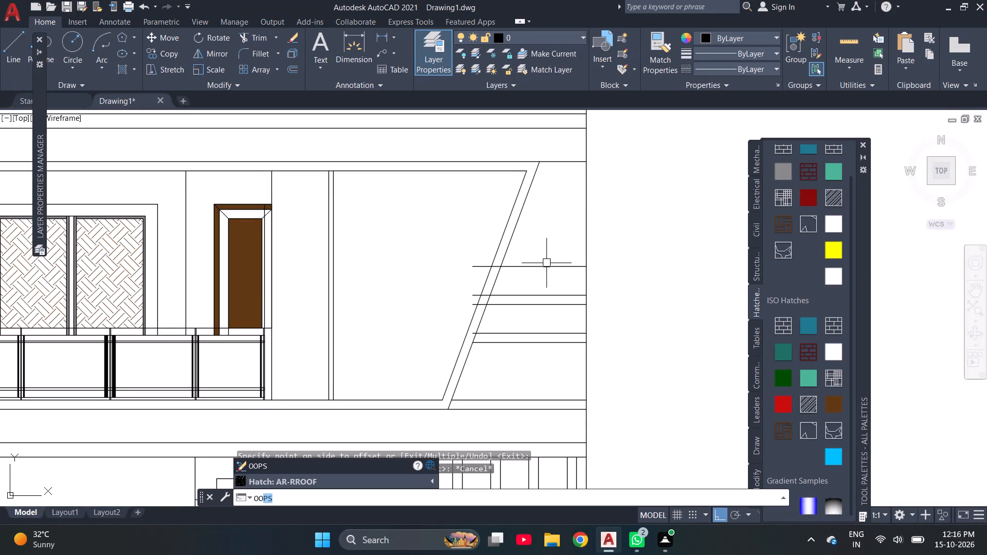
pyautogui.hotkey('ctrl', 'a')
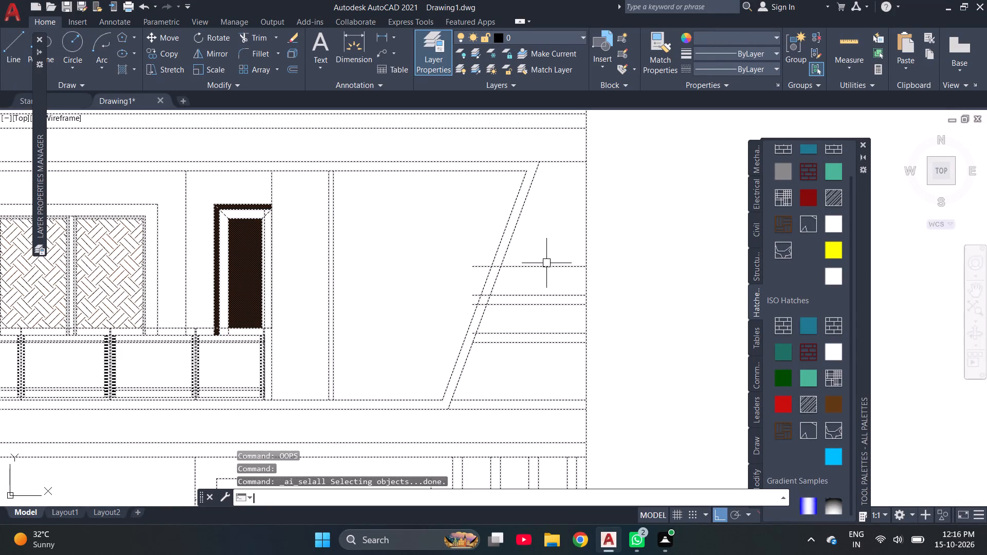
pyautogui.press('o')
pyautogui.press('Return')
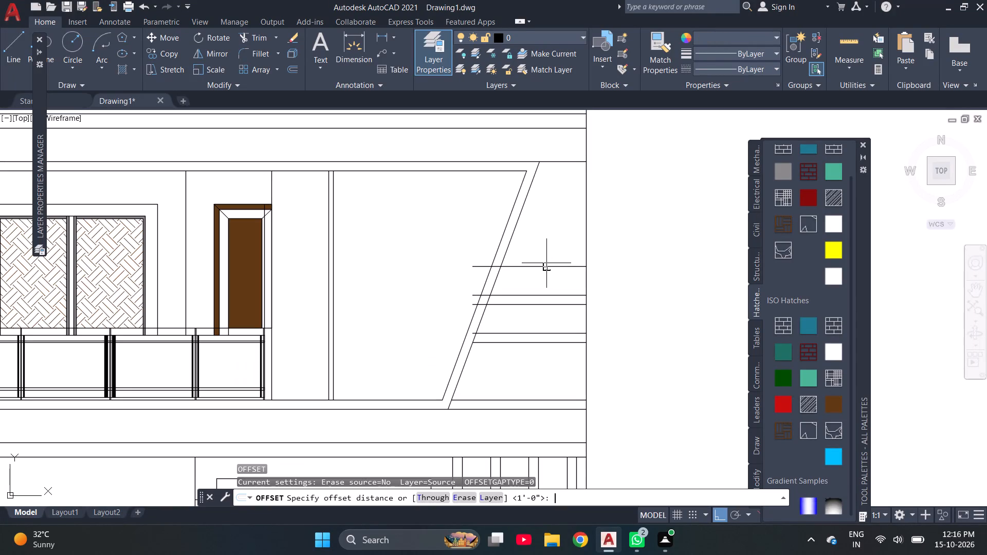
pyautogui.write('4"')
pyautogui.press('Return')
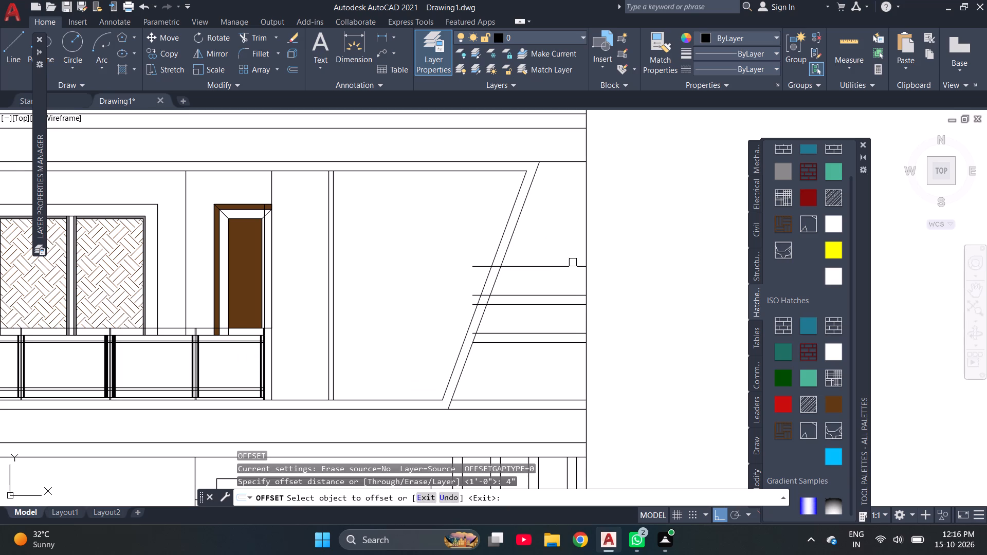
pyautogui.click(564, 270)
pyautogui.click(566, 245)
pyautogui.press('Escape')
pyautogui.press('Escape')
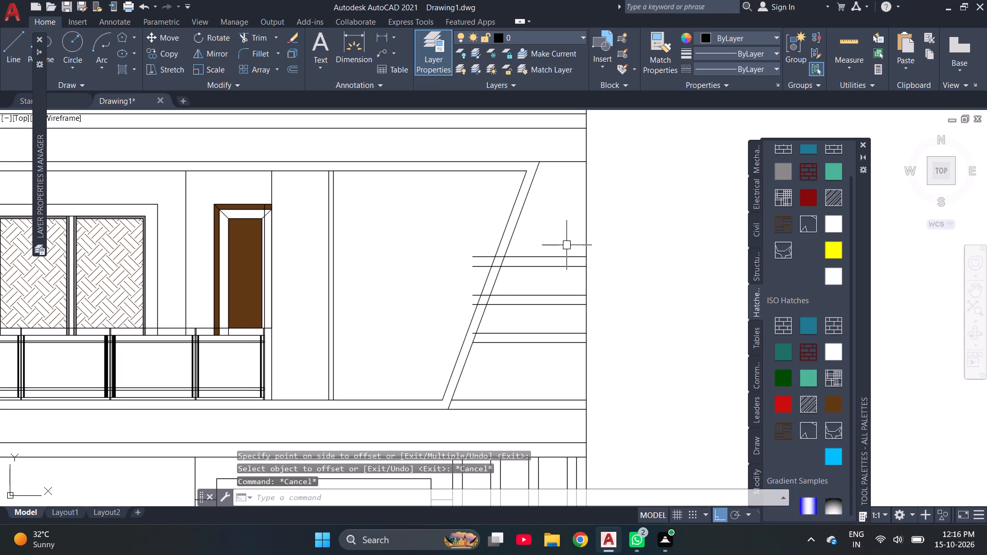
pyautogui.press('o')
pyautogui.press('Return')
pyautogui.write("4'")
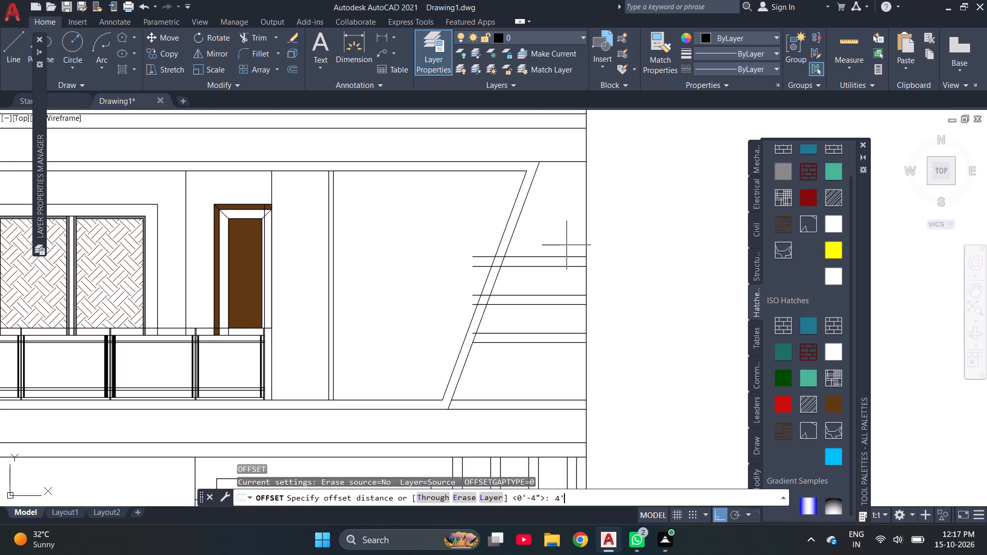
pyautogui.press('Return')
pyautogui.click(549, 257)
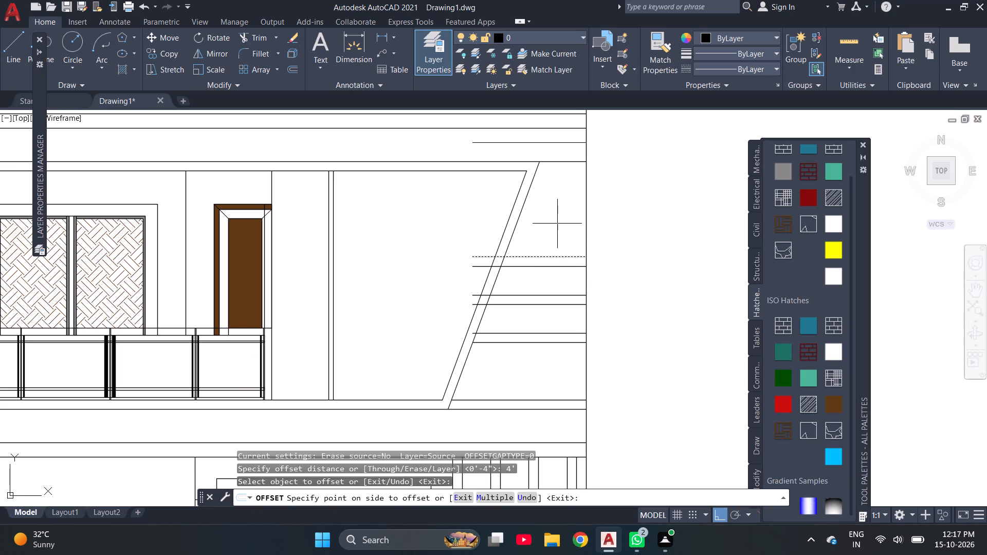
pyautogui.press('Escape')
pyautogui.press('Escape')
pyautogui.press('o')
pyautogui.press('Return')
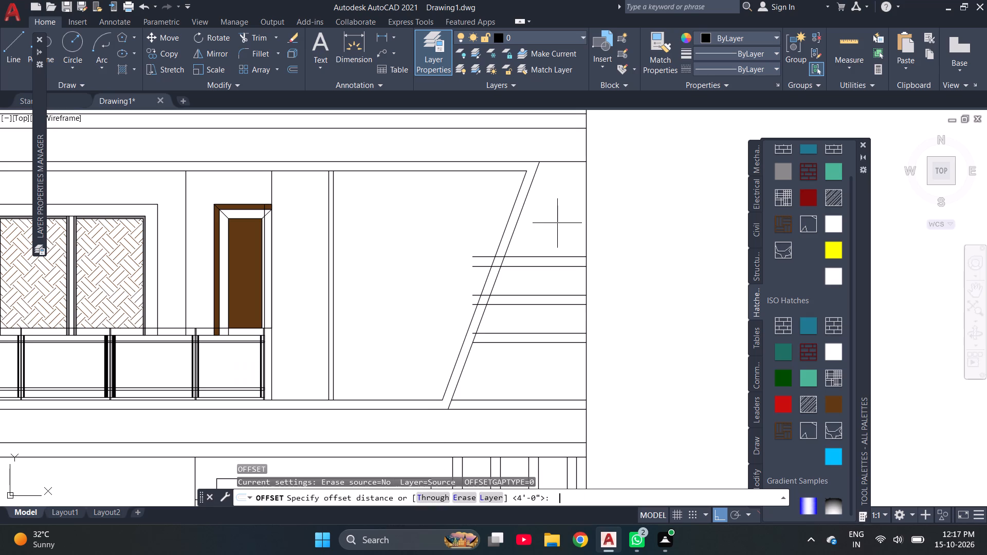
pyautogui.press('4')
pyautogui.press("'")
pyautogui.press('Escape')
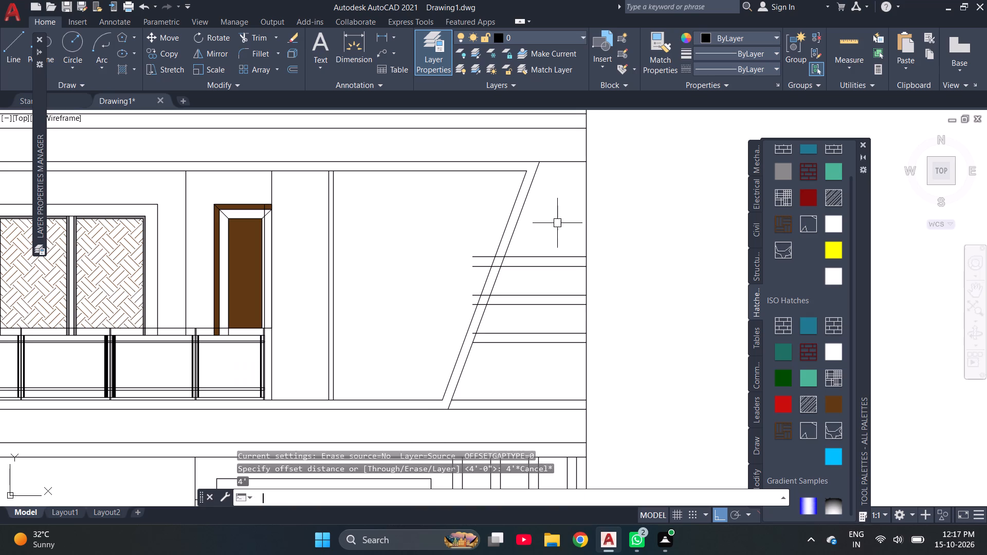
# Offset the third band's upper line 1' upward beside the diagonal.
pyautogui.press('o')
pyautogui.press('Return')
pyautogui.write("1'")
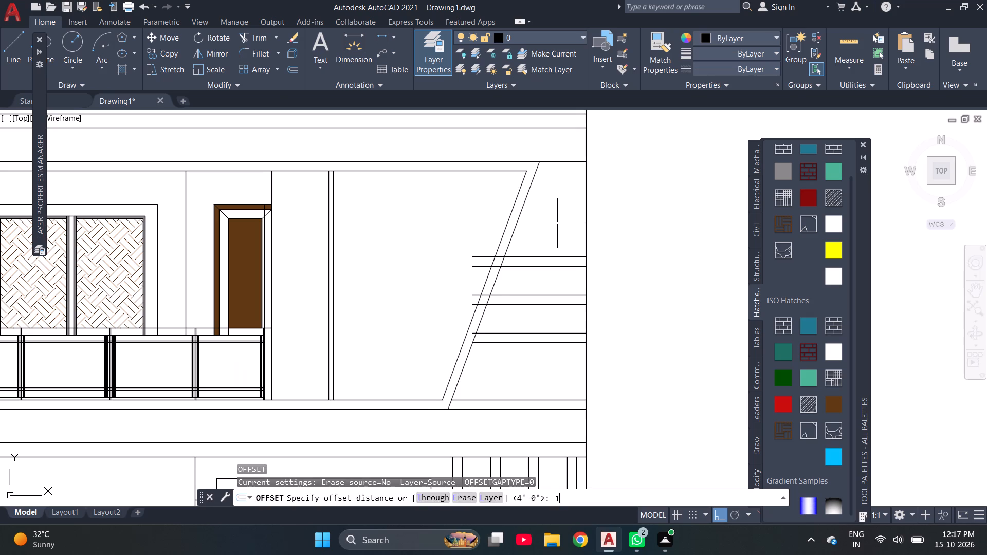
pyautogui.press('Return')
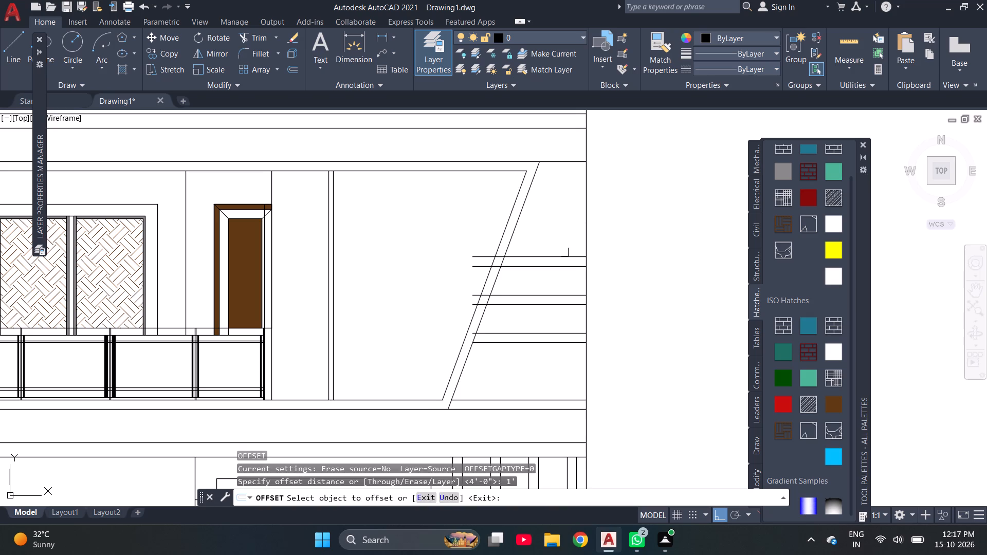
pyautogui.click(562, 256)
pyautogui.click(560, 233)
pyautogui.press('Escape')
# Offset the topmost horizontal line beside the diagonal 4" upward to form the fourth band.
pyautogui.write('O')
pyautogui.press('space')
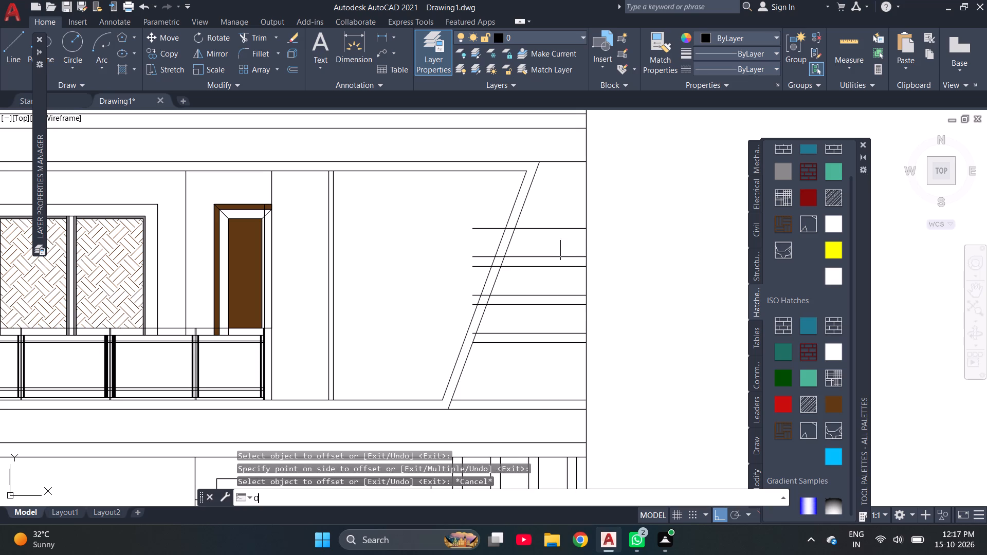
pyautogui.write('4"')
pyautogui.press('Return')
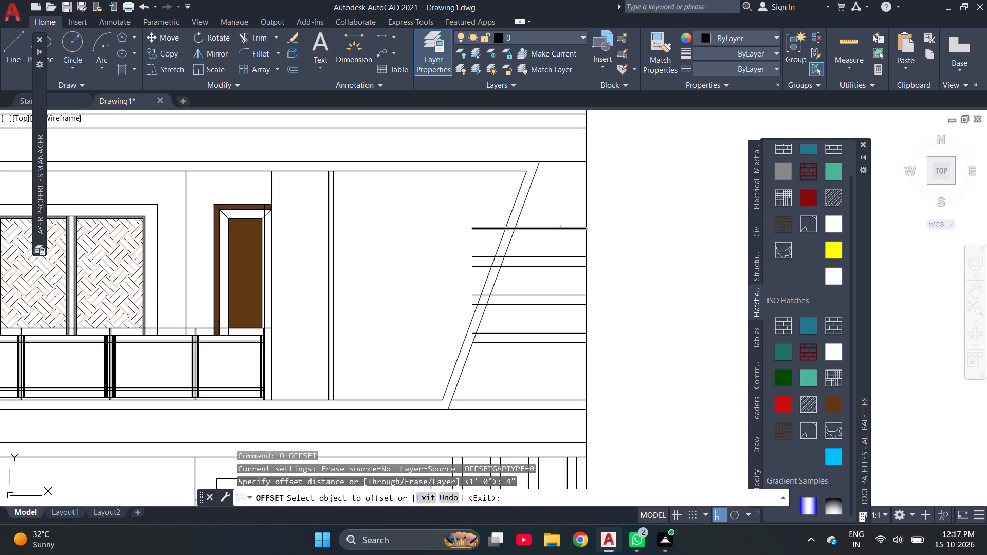
pyautogui.click(564, 229)
pyautogui.click(569, 197)
pyautogui.press('Escape')
pyautogui.press('Escape')
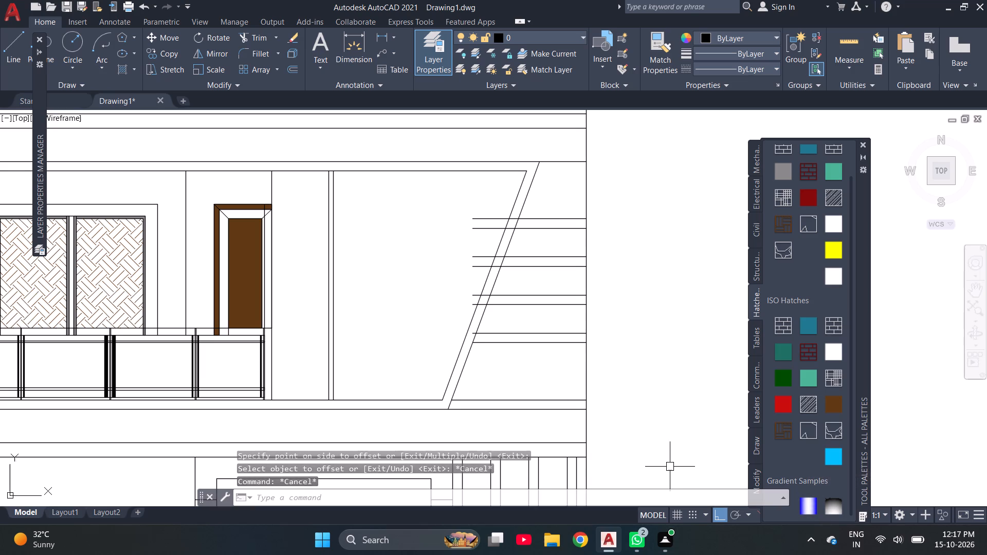
# Trim the lines of the two lowest bands back to the outer diagonal of the slanted frame.
pyautogui.write('TR')
pyautogui.press('Return')
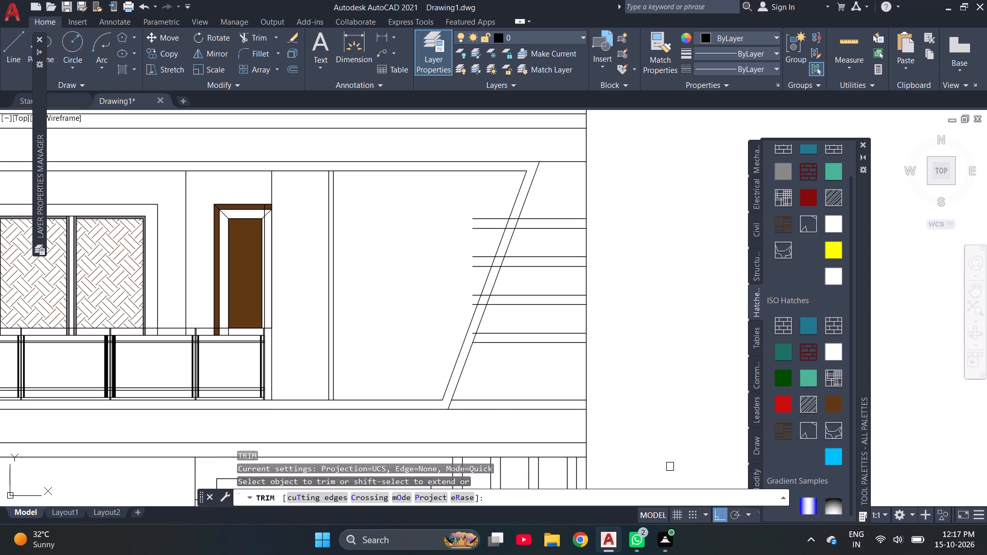
pyautogui.scroll(4, 484, 331)
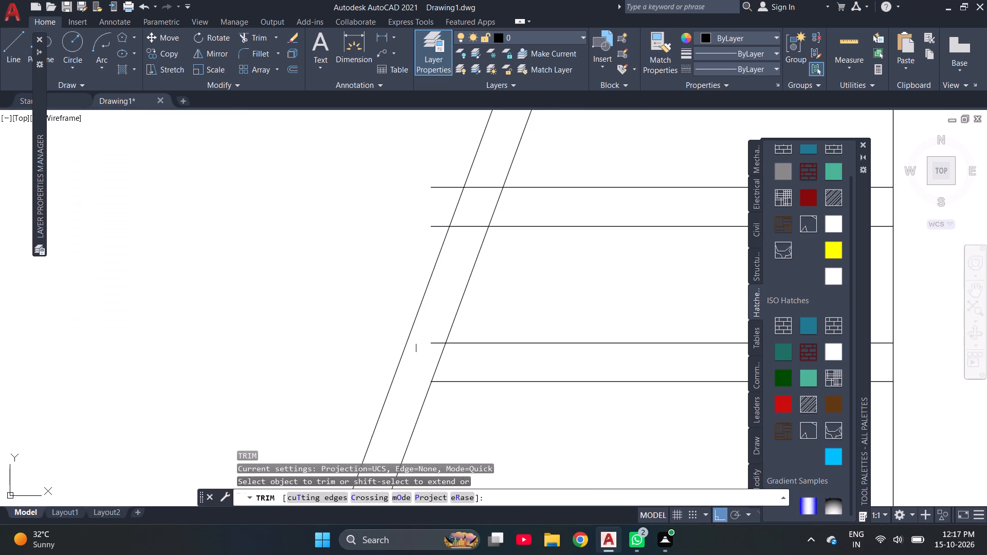
pyautogui.click(437, 340)
pyautogui.click(441, 230)
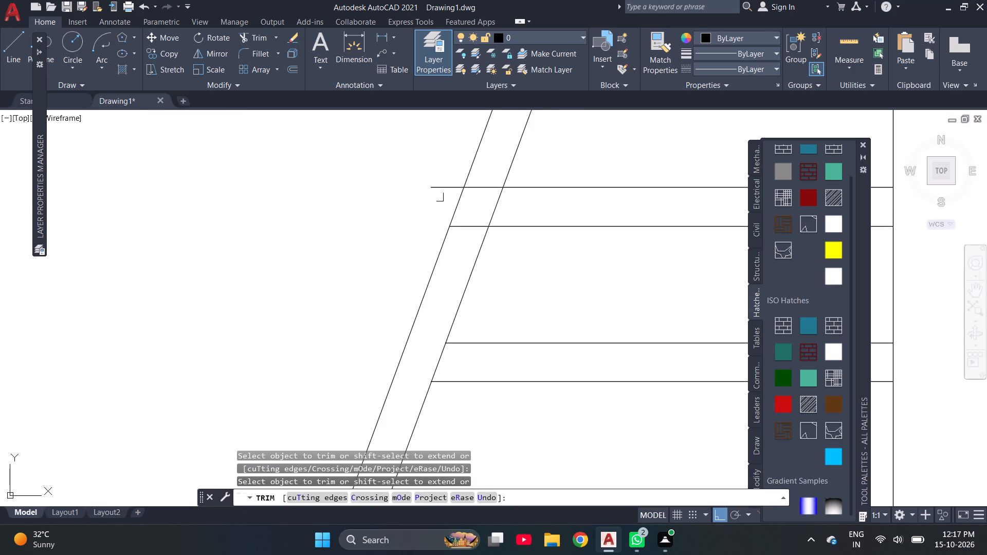
pyautogui.click(492, 169)
pyautogui.click(464, 237)
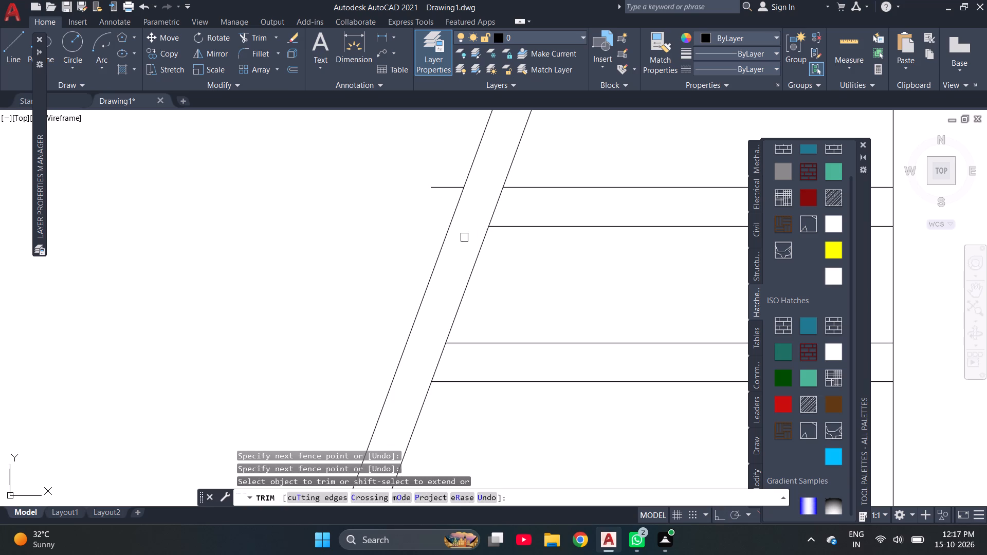
pyautogui.click(446, 186)
# Trim the lines of the two upper bands back to the outer diagonal of the slanted frame.
pyautogui.scroll(-2, 438, 329)
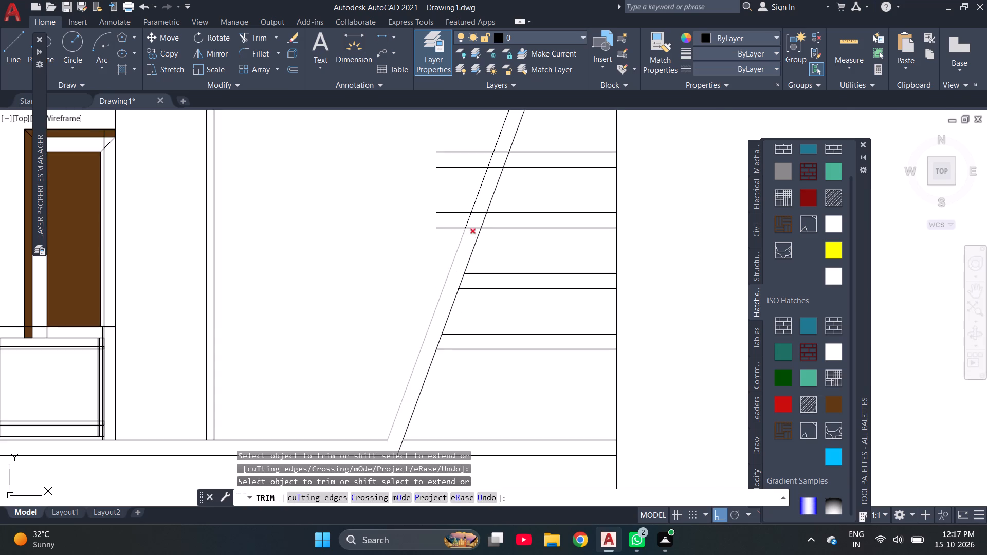
pyautogui.scroll(3, 466, 234)
pyautogui.moveTo(510, 146); pyautogui.dragTo(473, 230)
pyautogui.moveTo(453, 145); pyautogui.dragTo(397, 233)
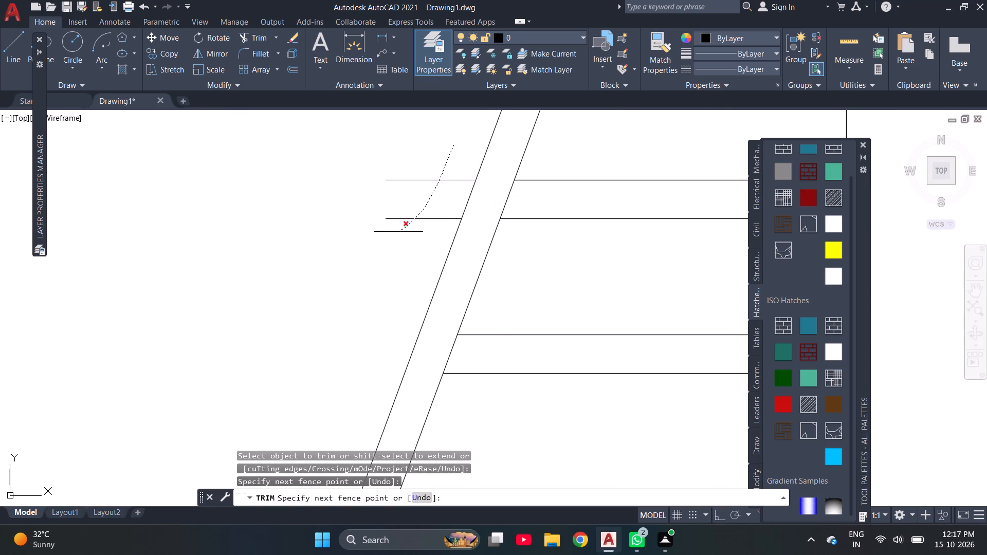
pyautogui.moveTo(397, 233); pyautogui.dragTo(385, 237)
pyautogui.scroll(-2, 424, 247)
pyautogui.scroll(3, 501, 159)
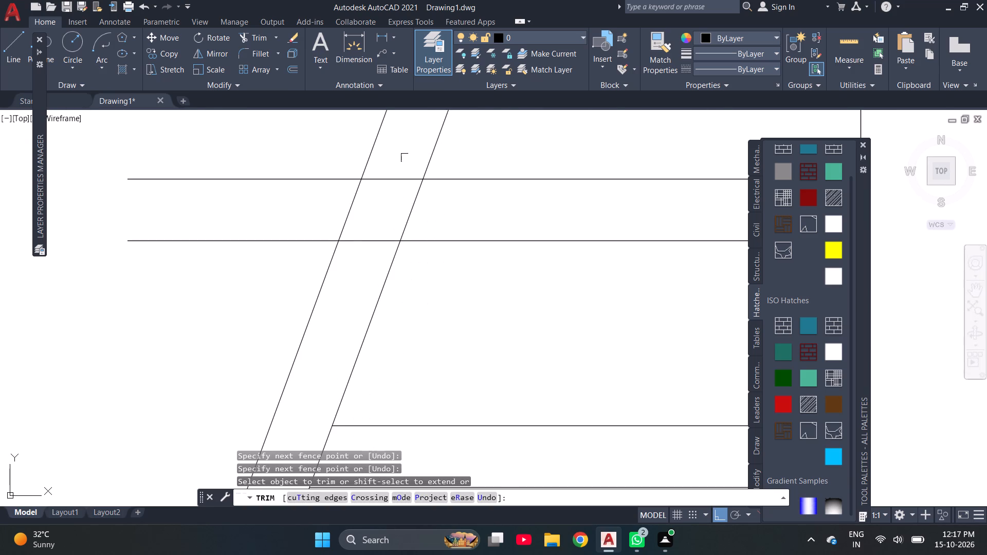
pyautogui.moveTo(404, 159); pyautogui.dragTo(331, 298)
pyautogui.moveTo(321, 149); pyautogui.dragTo(232, 276)
# Remove the stray horizontal line above the building's top edge with Trim.
pyautogui.scroll(-4, 360, 281)
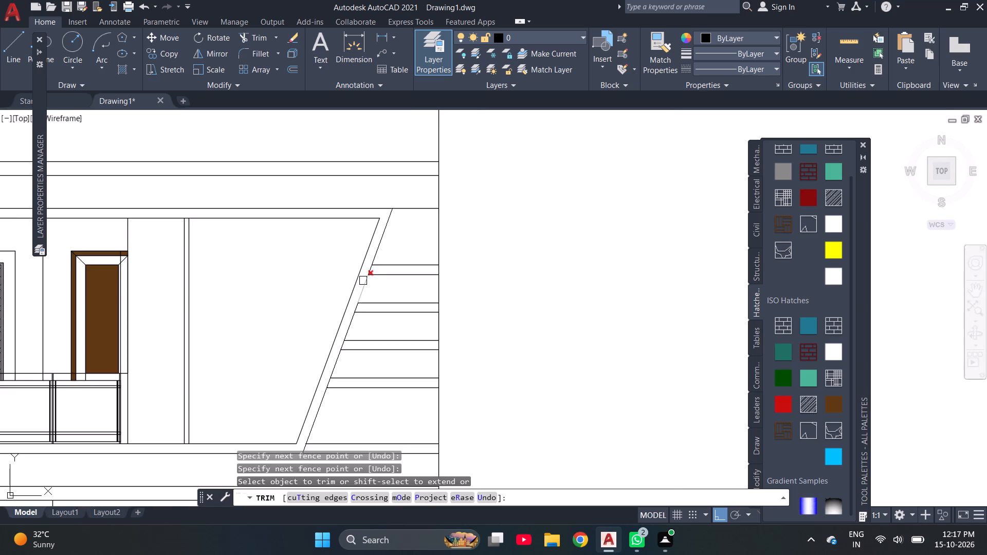
pyautogui.scroll(-3, 363, 281)
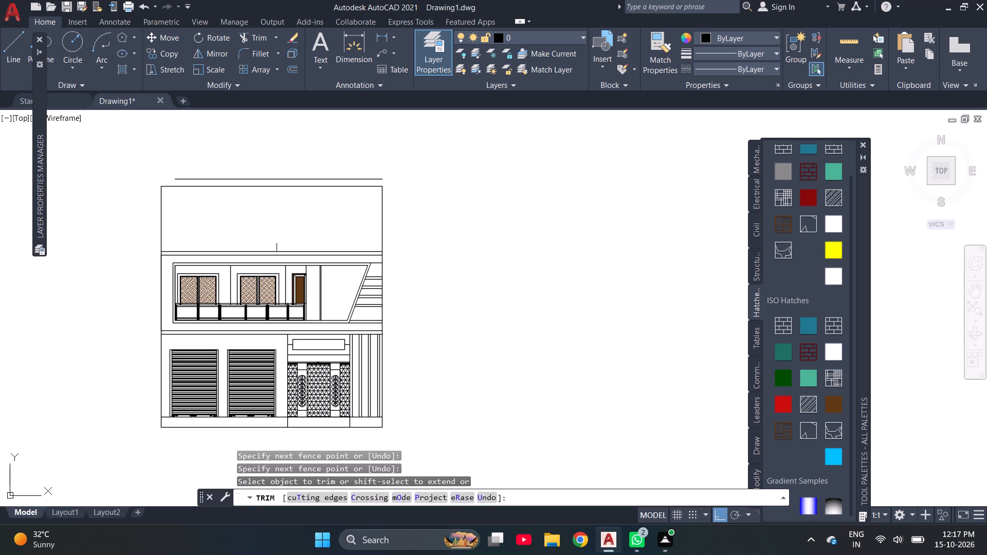
pyautogui.click(322, 178)
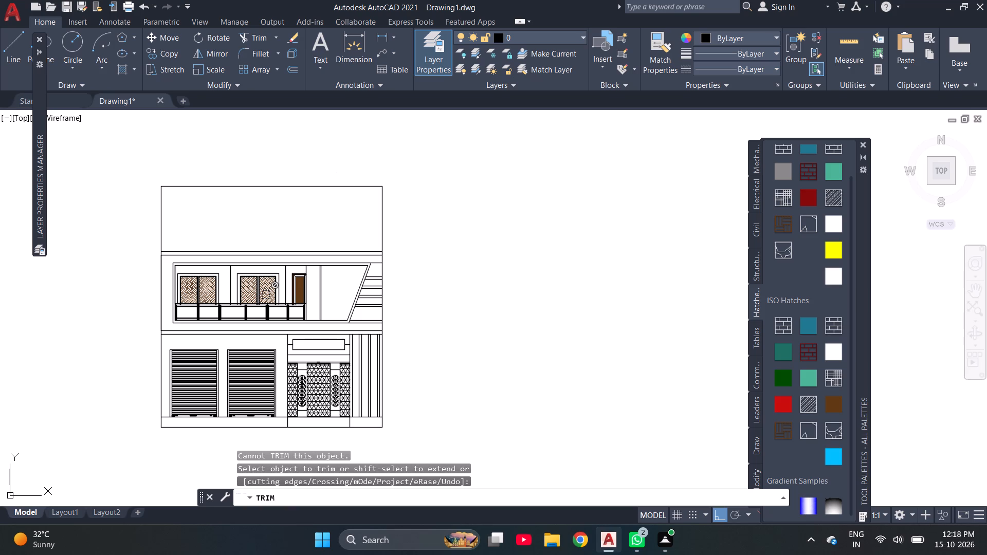
pyautogui.scroll(2, 126, 252)
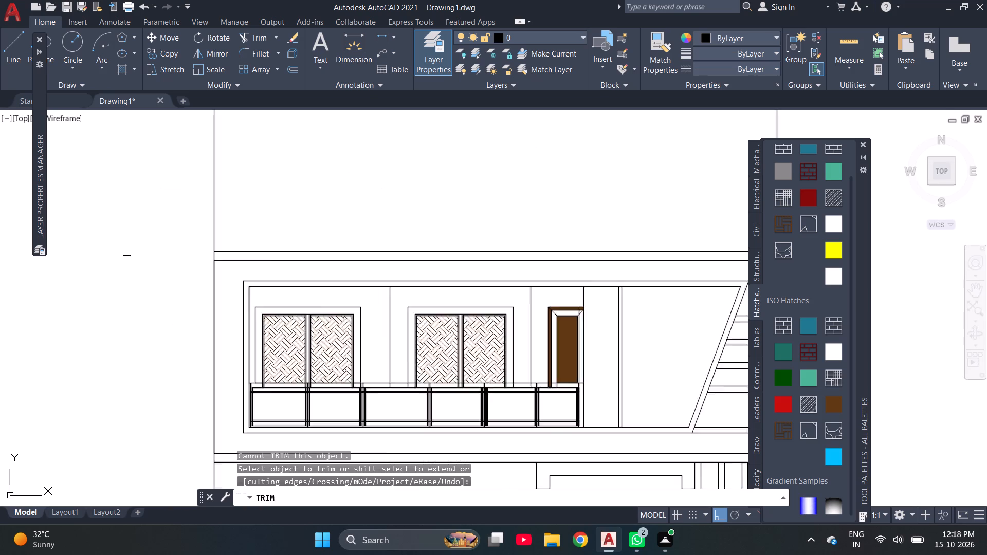
pyautogui.scroll(1, 126, 252)
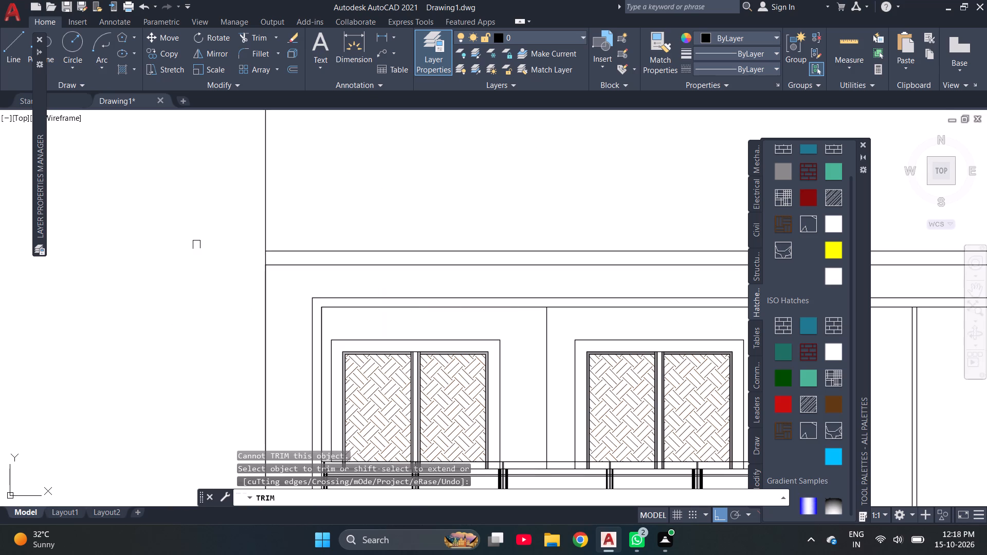
pyautogui.press('Escape')
pyautogui.press('Escape')
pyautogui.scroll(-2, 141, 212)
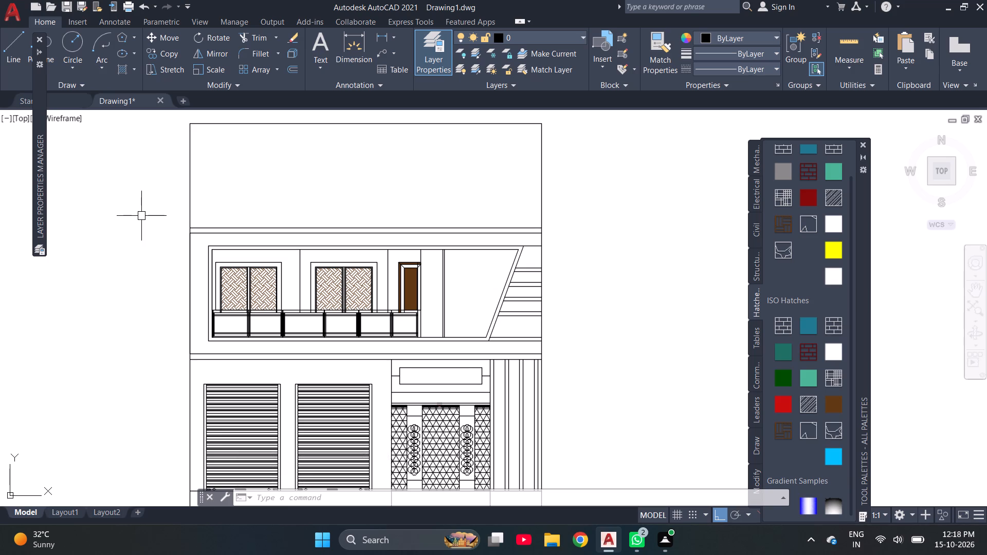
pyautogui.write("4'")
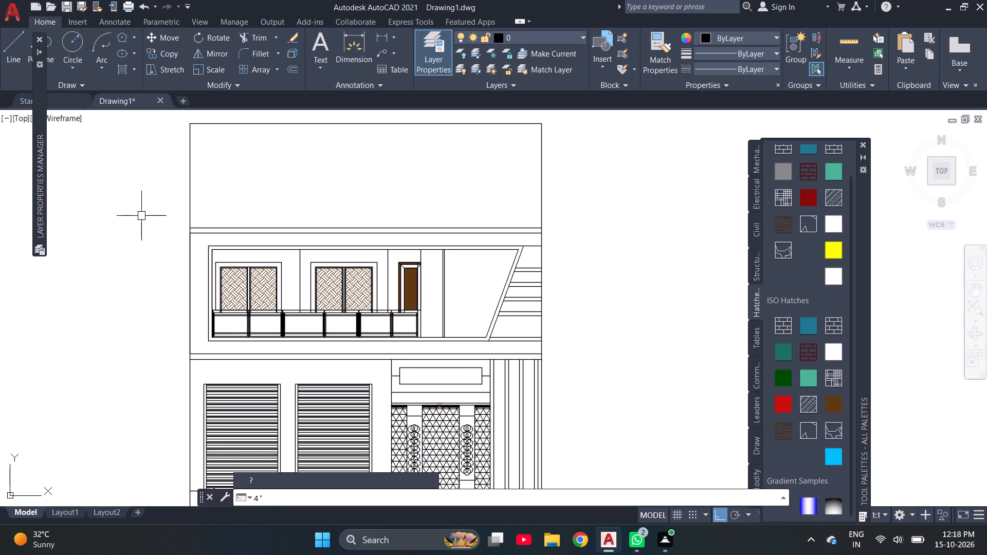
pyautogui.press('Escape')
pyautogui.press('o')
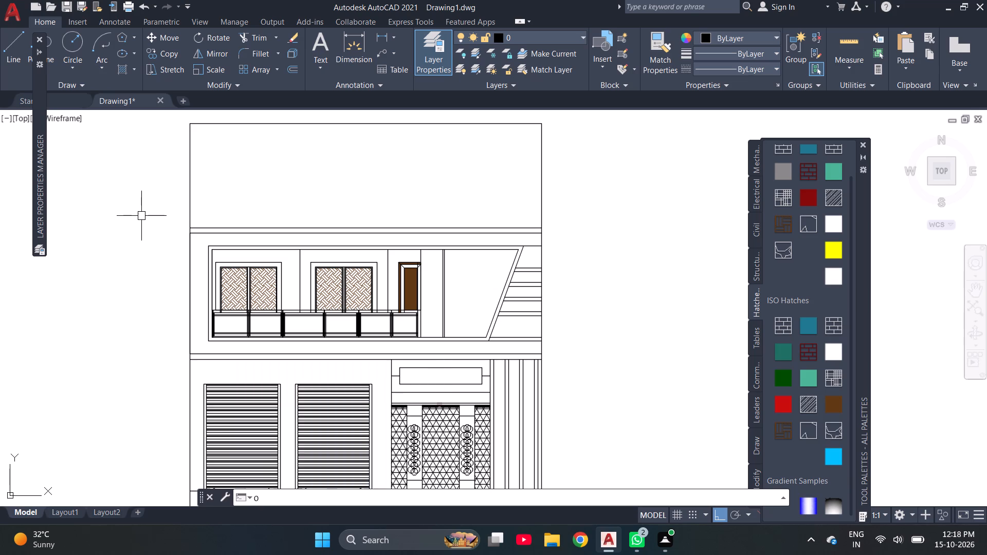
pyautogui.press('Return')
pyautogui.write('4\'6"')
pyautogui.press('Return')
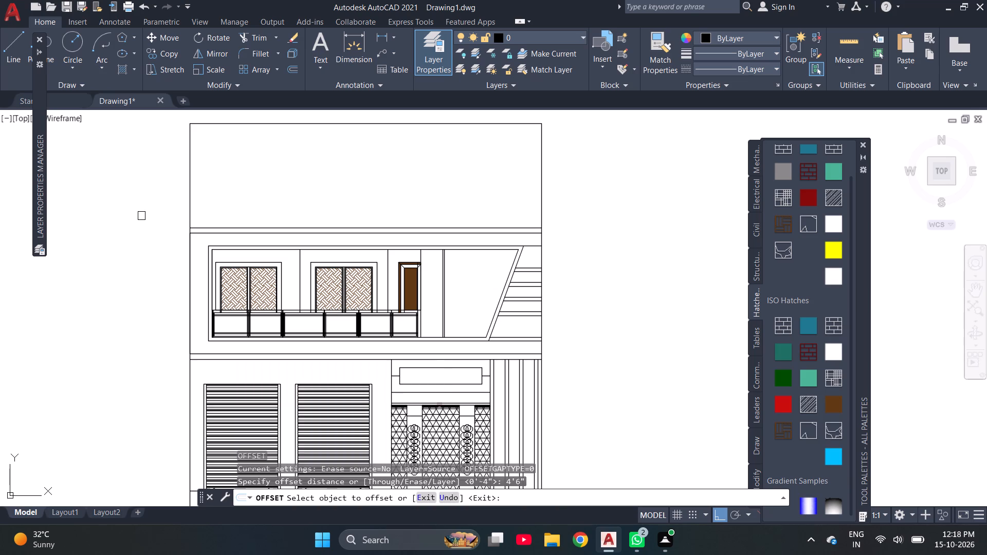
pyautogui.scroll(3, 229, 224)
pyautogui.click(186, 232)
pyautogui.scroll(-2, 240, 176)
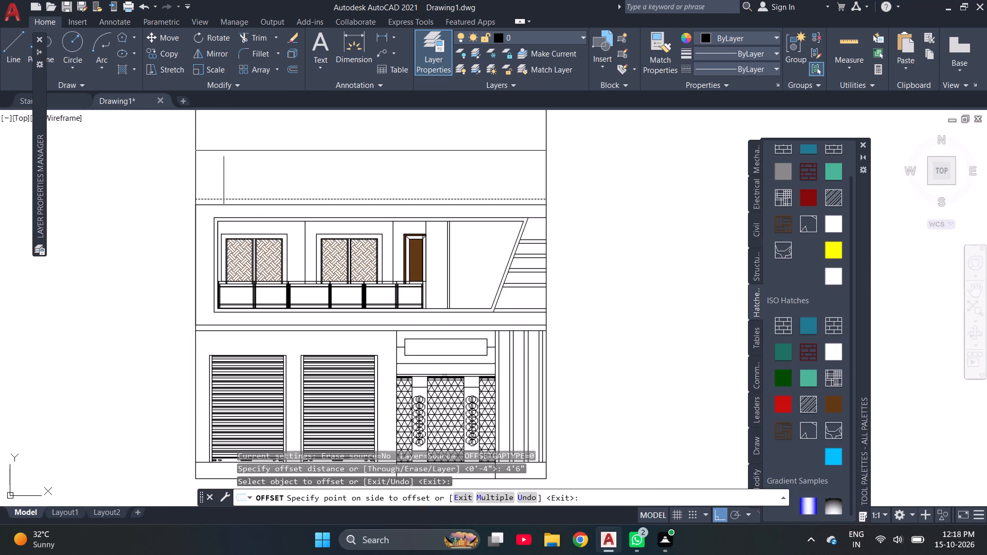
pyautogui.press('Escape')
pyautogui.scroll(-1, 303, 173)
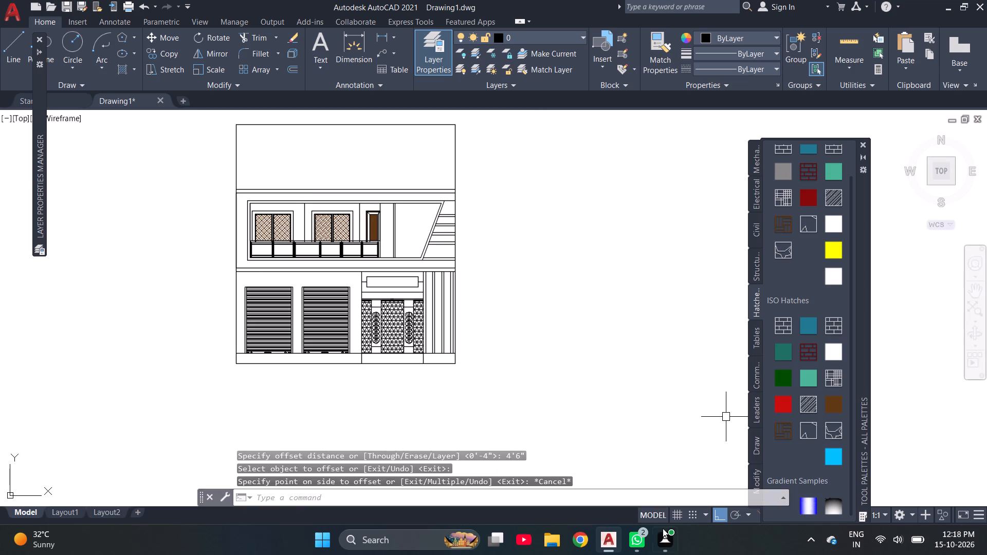
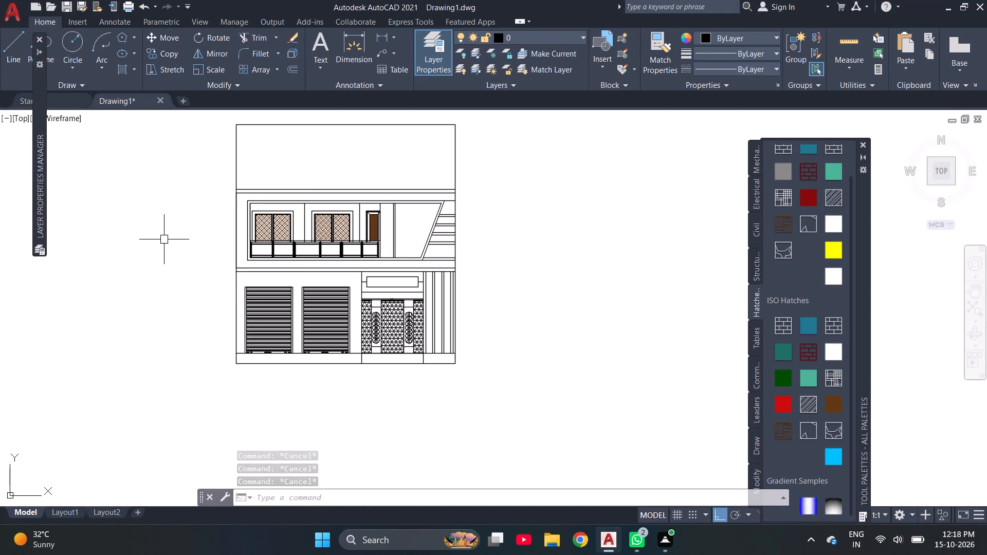
# Offset the top line of the roof slab above the balcony floor upward by 4'6".
pyautogui.press('o')
pyautogui.press('Return')
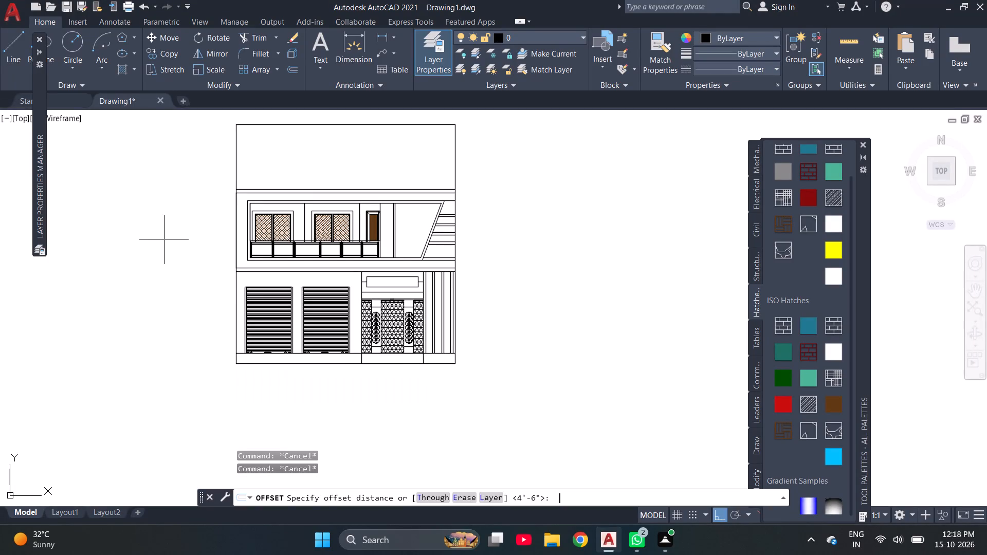
pyautogui.write('4\'6"')
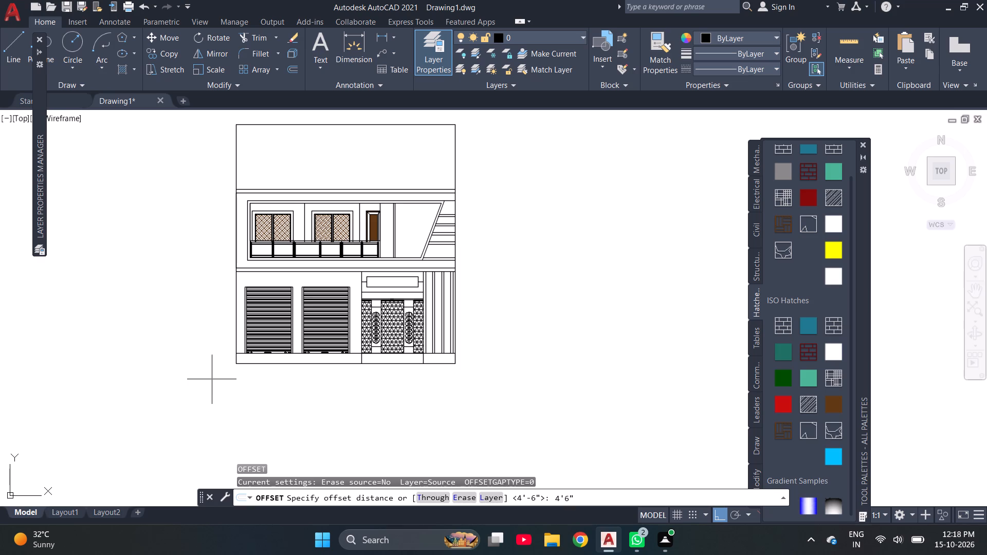
pyautogui.press('Return')
pyautogui.scroll(3, 223, 115)
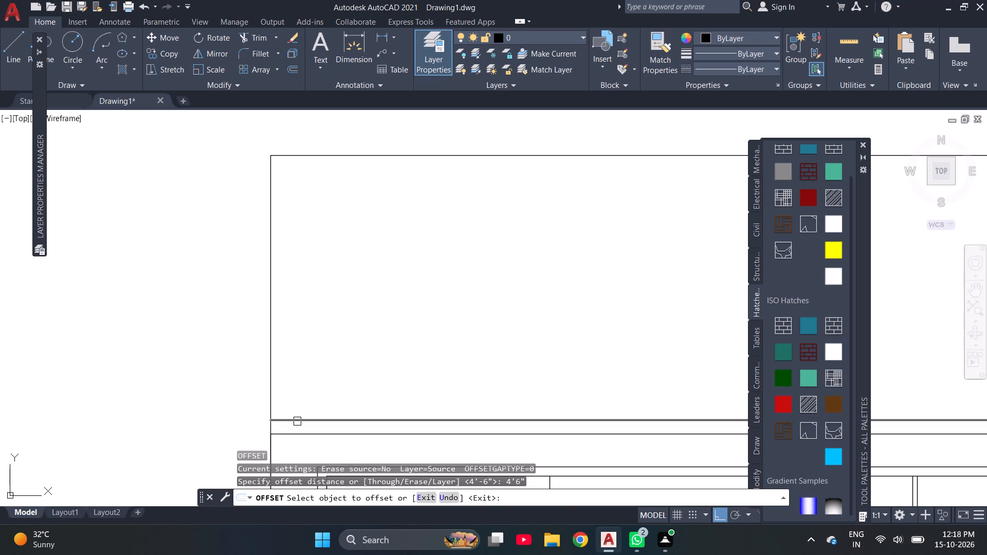
pyautogui.click(297, 421)
pyautogui.click(310, 236)
pyautogui.press('Escape')
pyautogui.press('Escape')
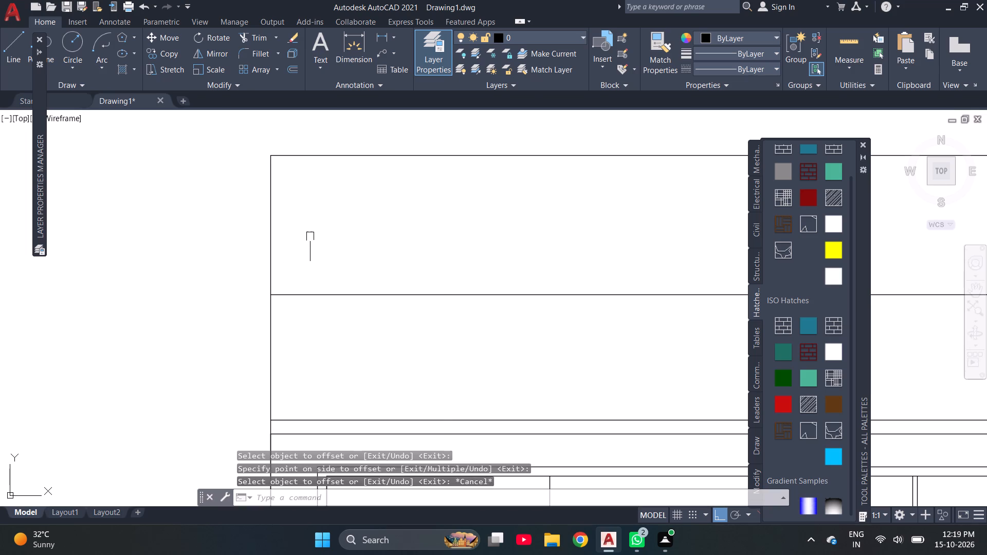
pyautogui.press('Escape')
pyautogui.press('Escape')
pyautogui.press('Escape')
pyautogui.press('Escape')
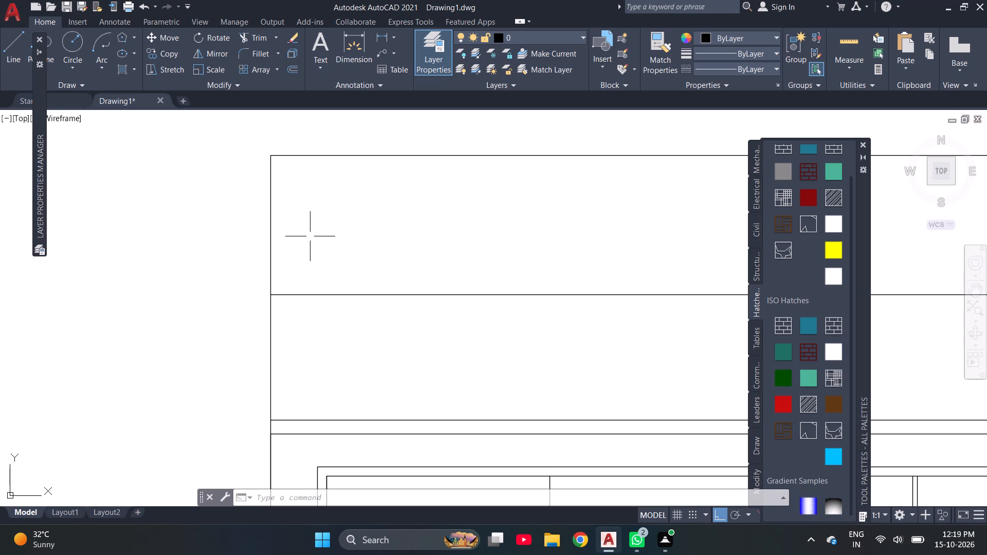
pyautogui.press('Escape')
pyautogui.press('Escape')
# Offset the newly created horizontal line above the roof slab upward by 2'.
pyautogui.press('o')
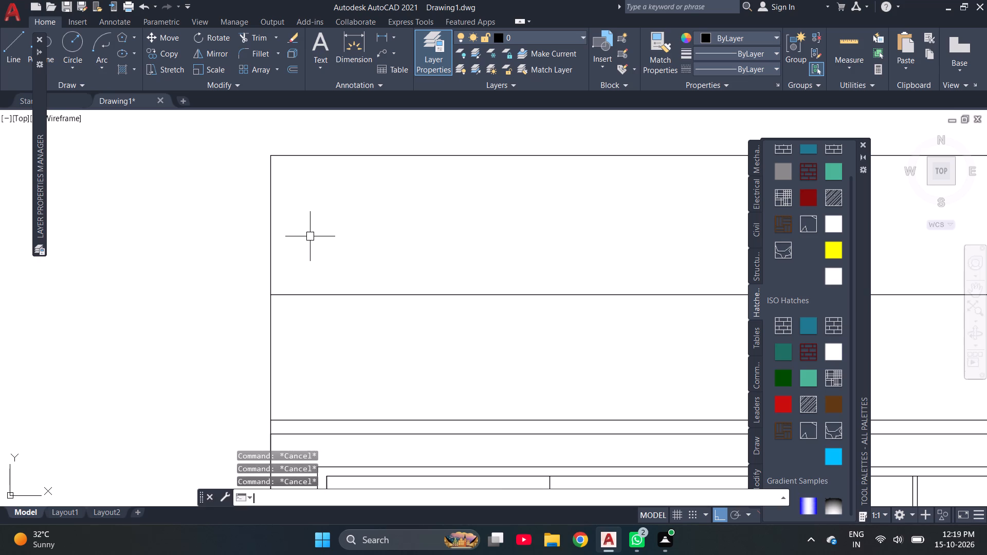
pyautogui.press('Return')
pyautogui.write("2'")
pyautogui.press('Return')
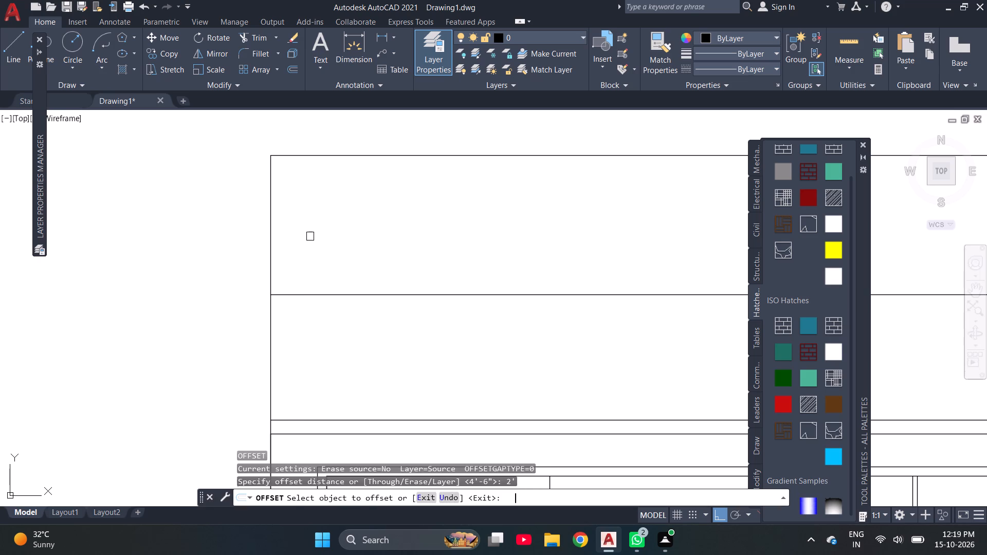
pyautogui.click(334, 296)
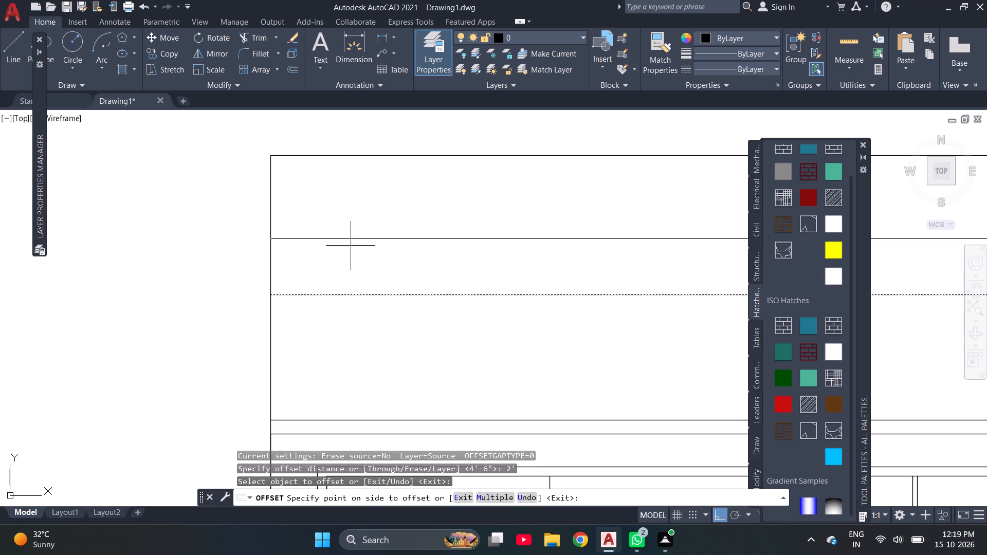
pyautogui.click(356, 225)
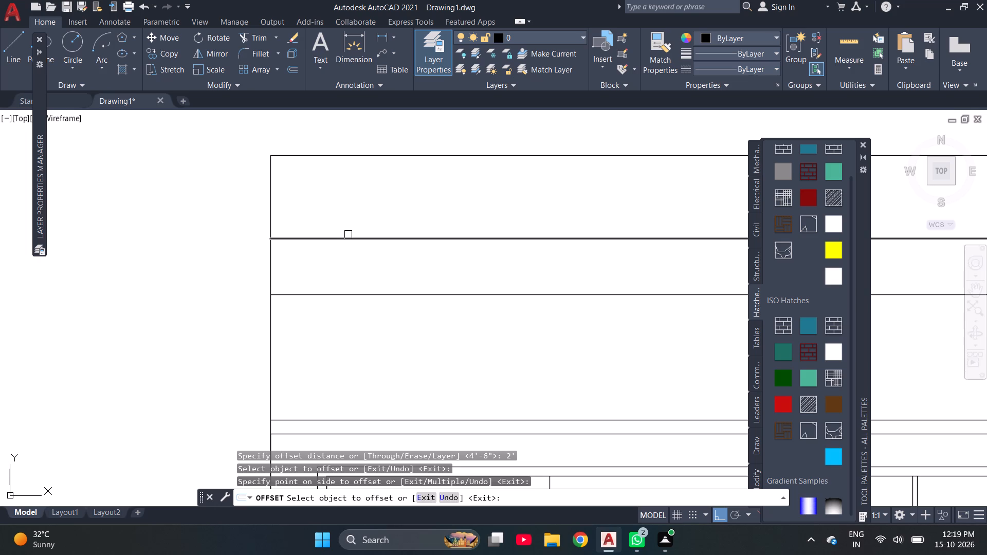
pyautogui.press('Escape')
pyautogui.press('Escape')
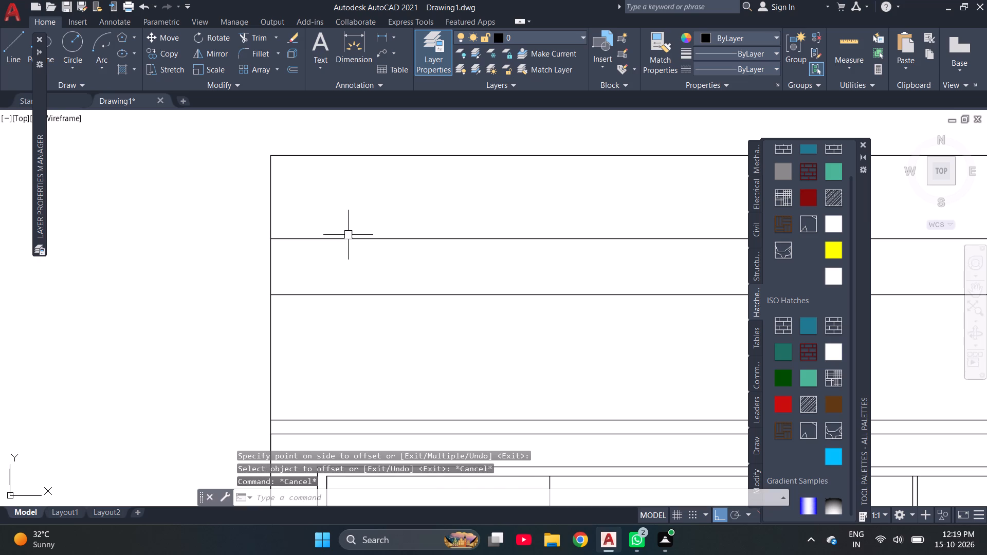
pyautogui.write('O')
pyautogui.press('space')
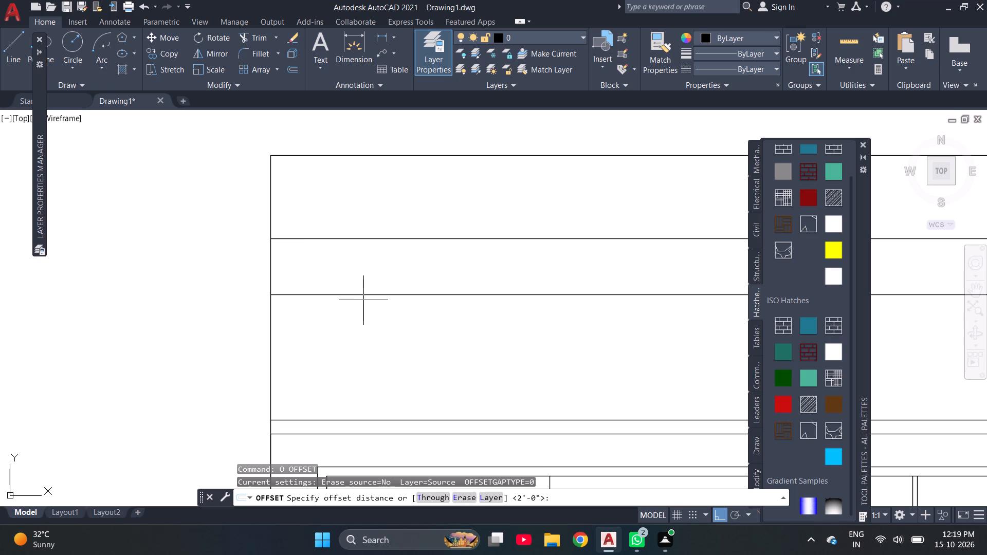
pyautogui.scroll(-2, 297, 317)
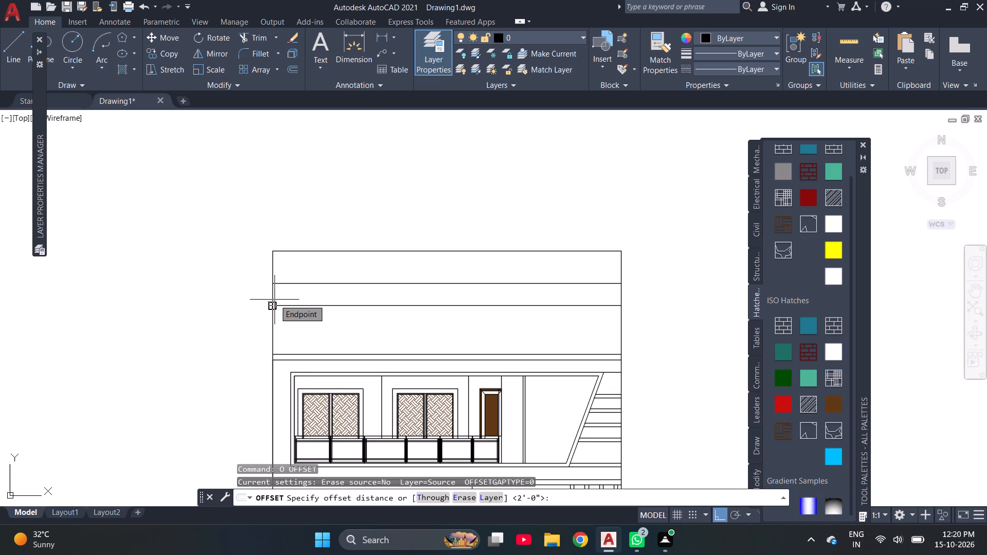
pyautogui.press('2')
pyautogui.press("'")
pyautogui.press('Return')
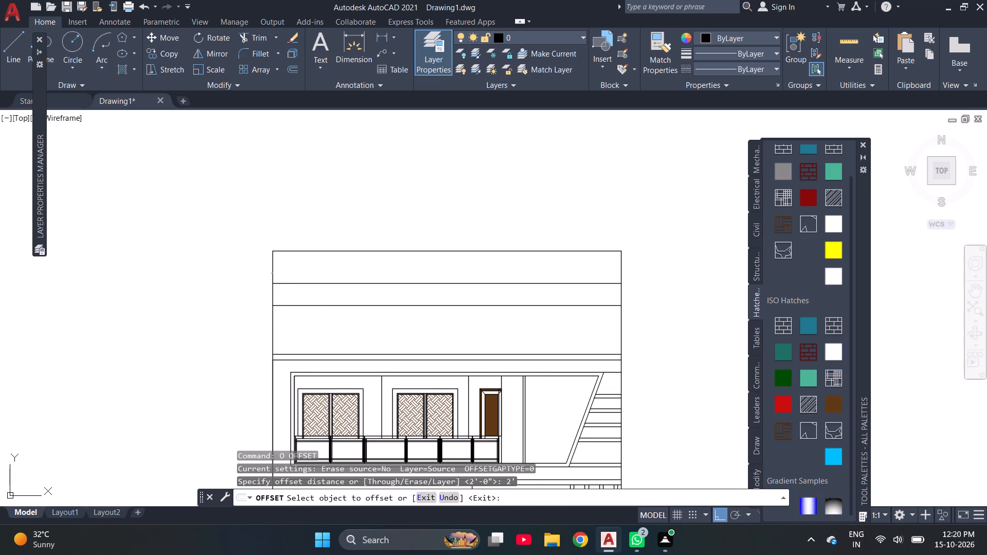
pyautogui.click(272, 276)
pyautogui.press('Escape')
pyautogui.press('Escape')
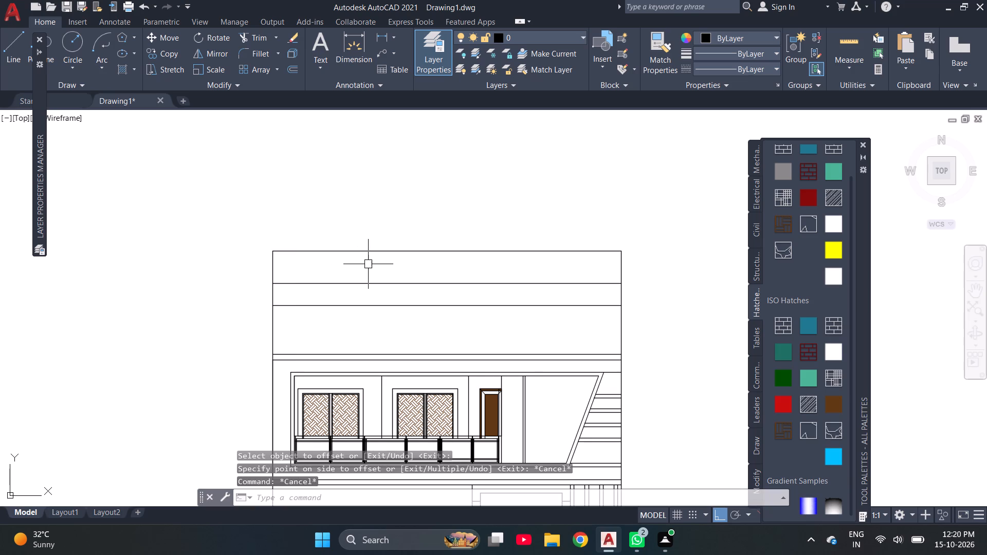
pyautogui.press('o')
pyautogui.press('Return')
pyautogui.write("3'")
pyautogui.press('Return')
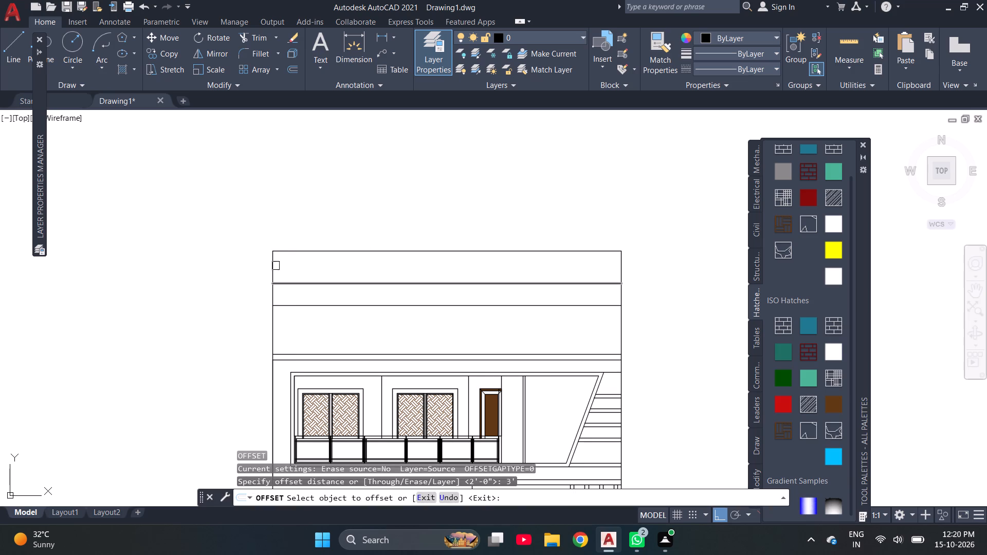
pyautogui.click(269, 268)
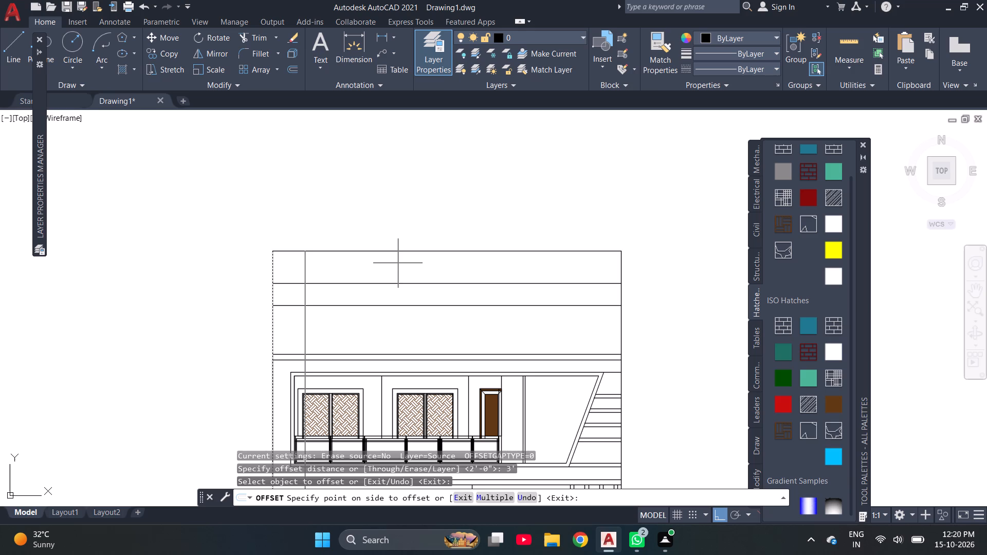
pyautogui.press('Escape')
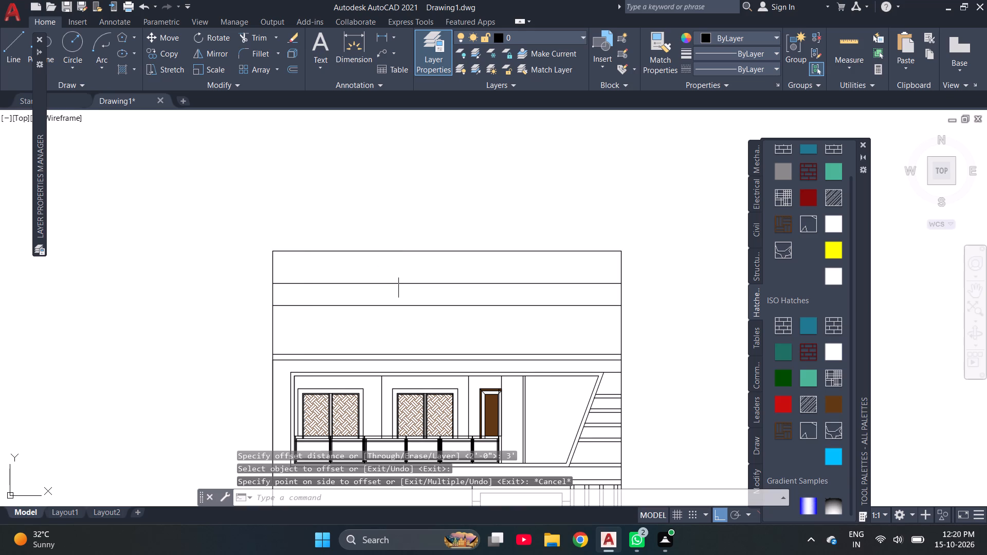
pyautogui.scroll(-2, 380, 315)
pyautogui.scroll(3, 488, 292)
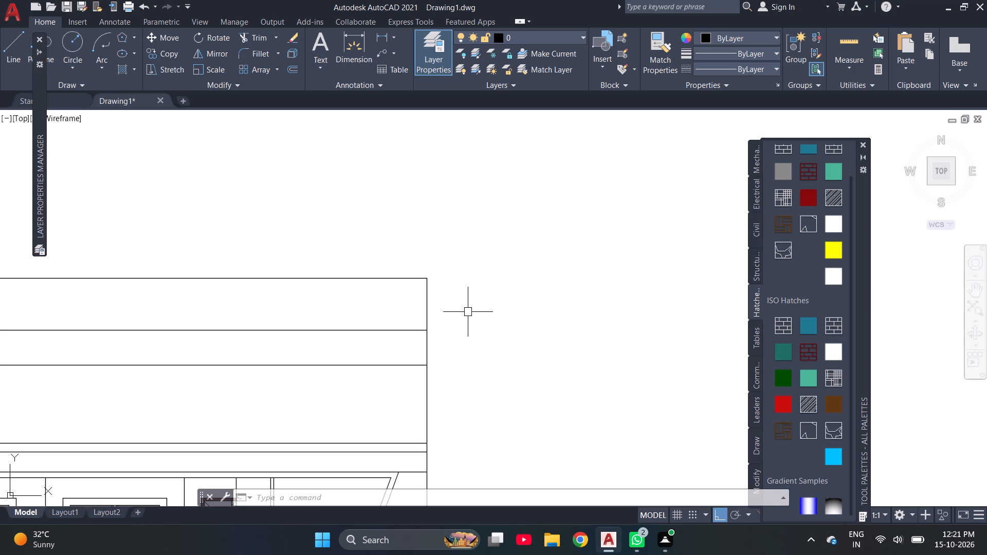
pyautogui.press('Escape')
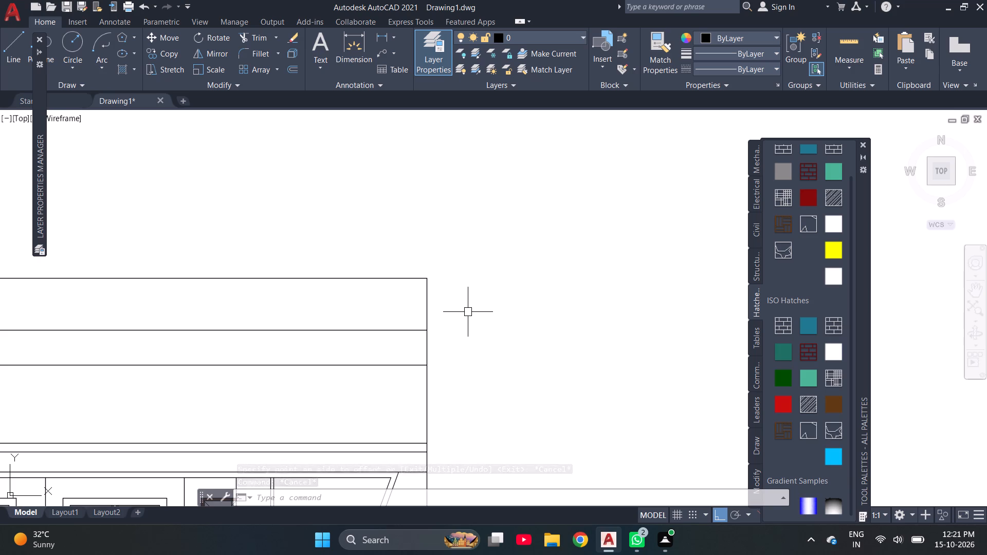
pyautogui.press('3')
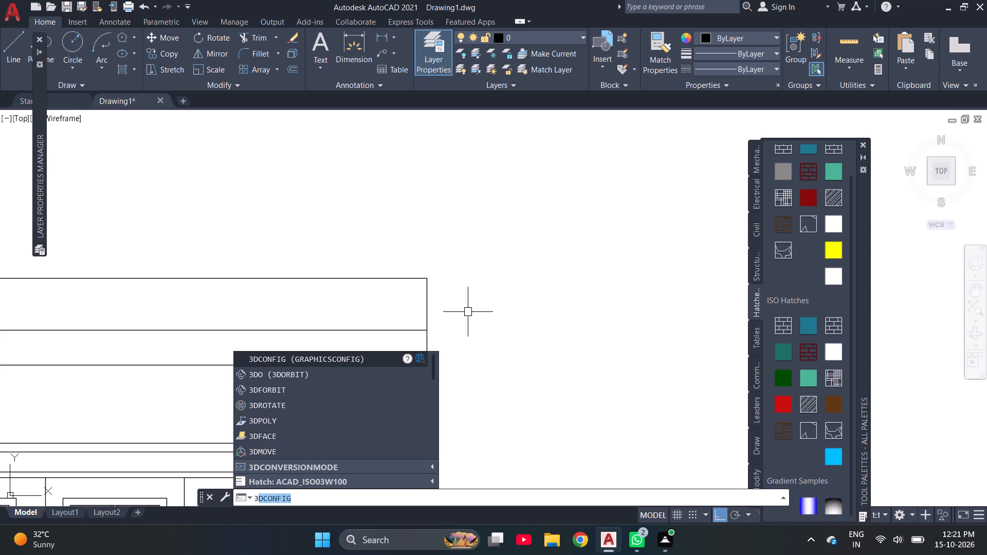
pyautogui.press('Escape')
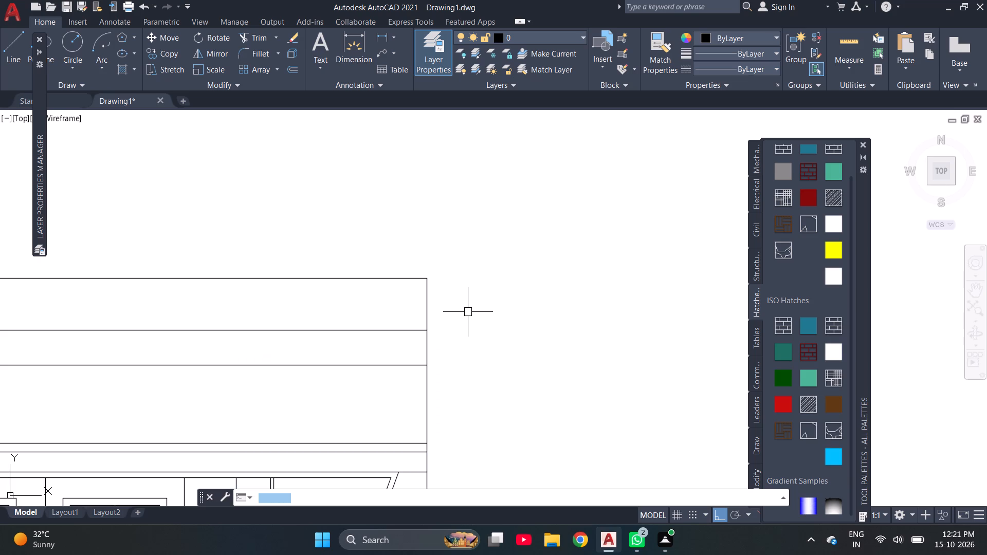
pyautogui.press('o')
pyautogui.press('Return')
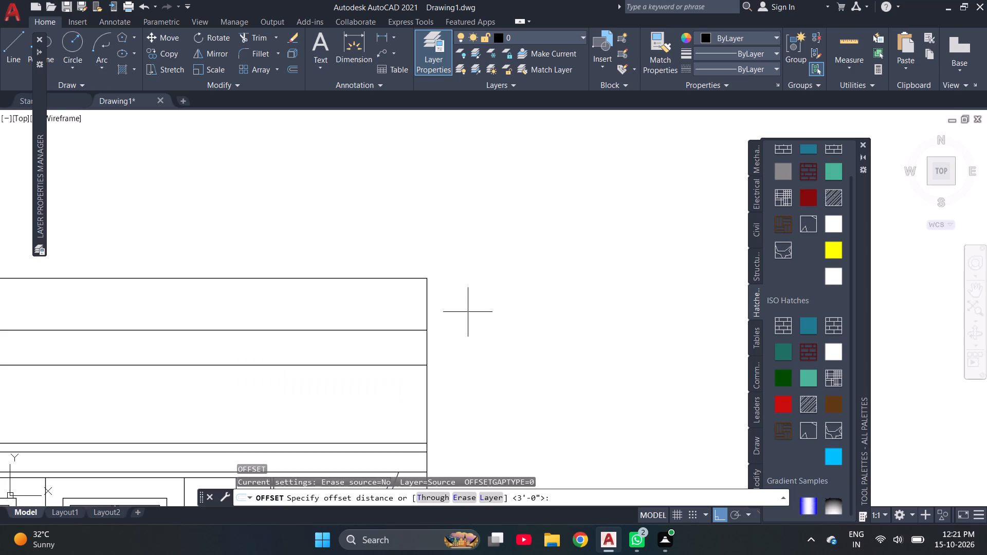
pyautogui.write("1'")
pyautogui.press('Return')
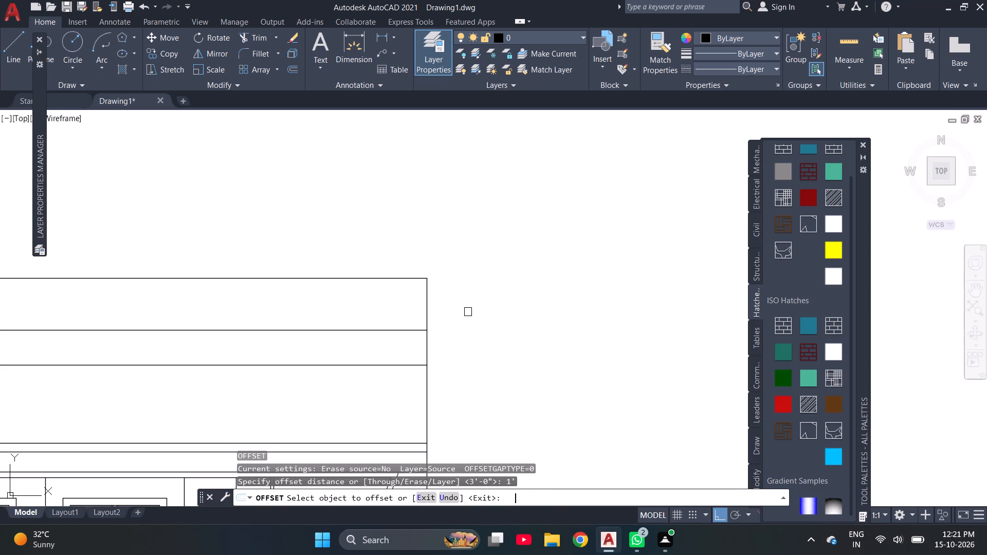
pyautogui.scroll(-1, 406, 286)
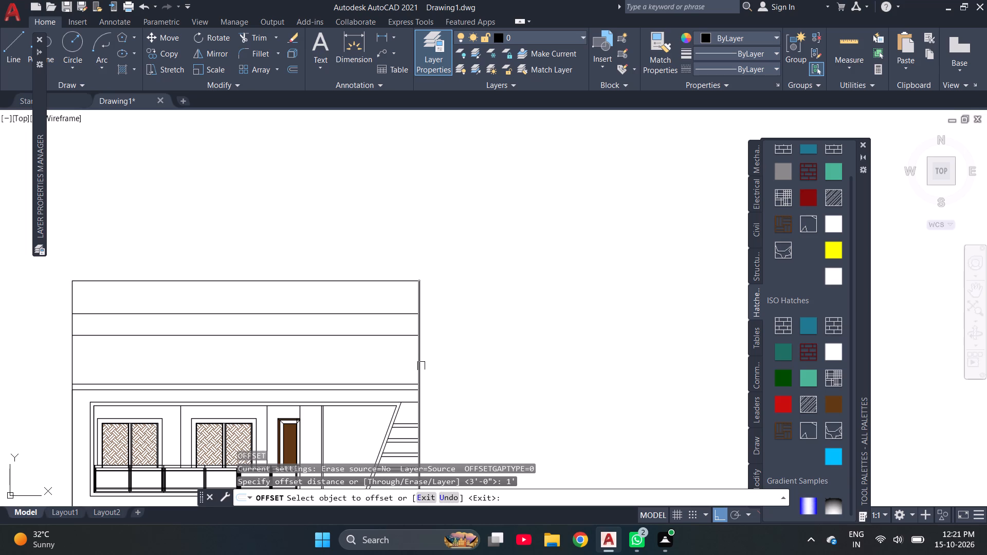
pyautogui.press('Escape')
# Draw a line from the right end of the roof slab's top line, 3'6" up and about 4'-3" left into the facade.
pyautogui.press('l')
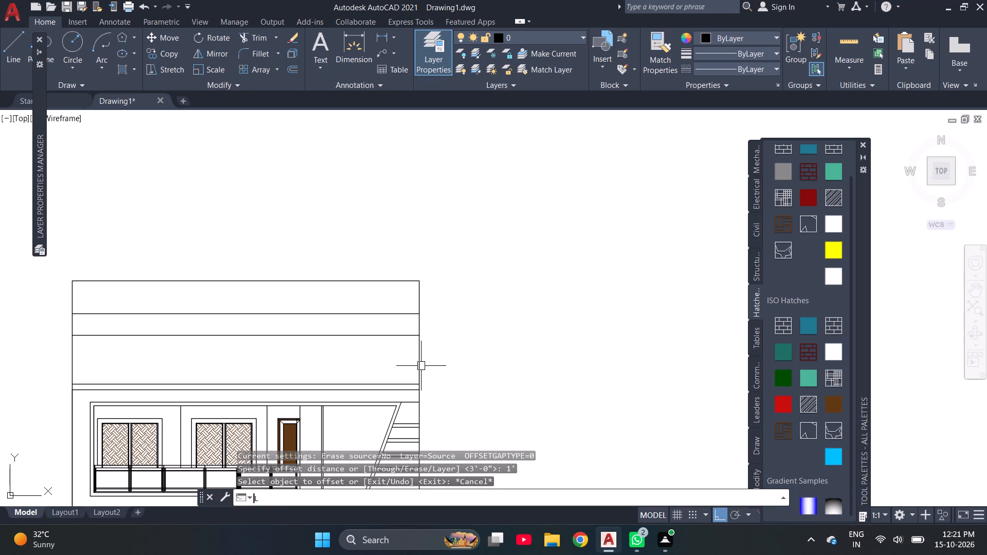
pyautogui.press('Return')
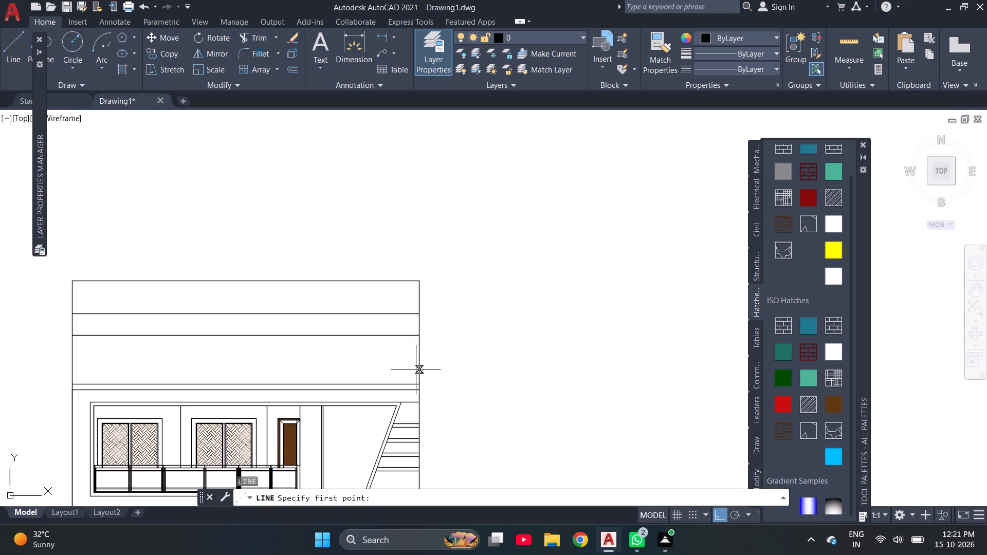
pyautogui.scroll(4, 419, 397)
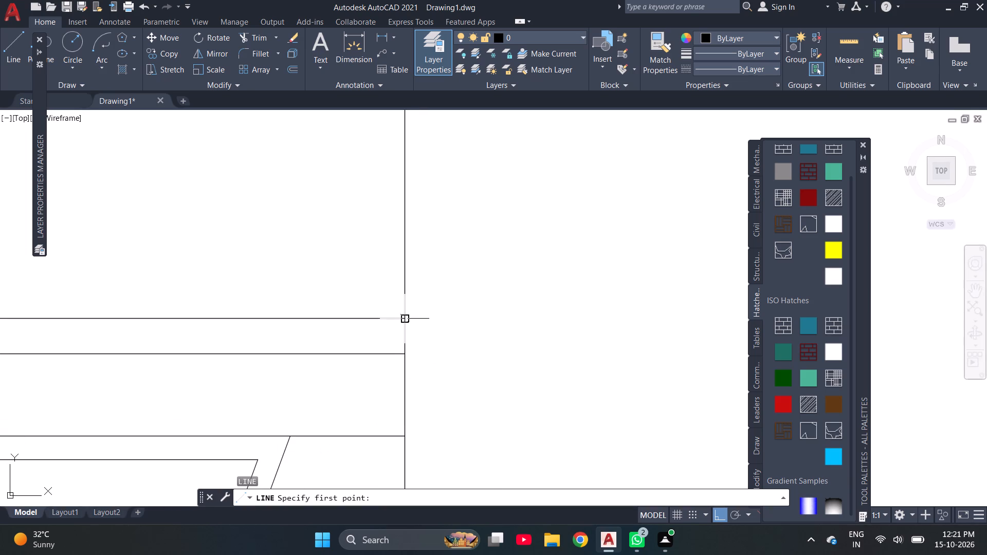
pyautogui.click(405, 316)
pyautogui.scroll(-3, 419, 330)
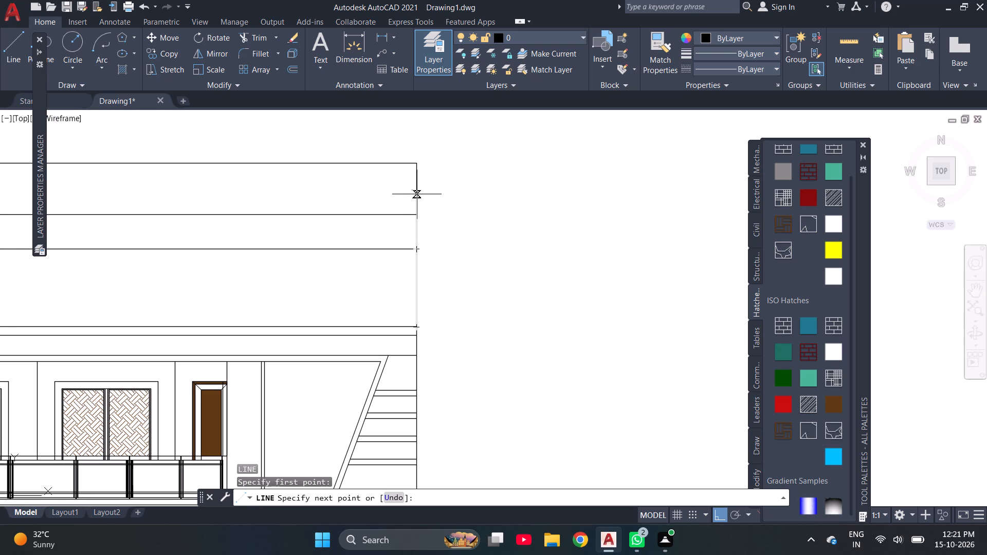
pyautogui.write("3'6")
pyautogui.hotkey('shift', '"')
pyautogui.press('Return')
pyautogui.click(343, 296)
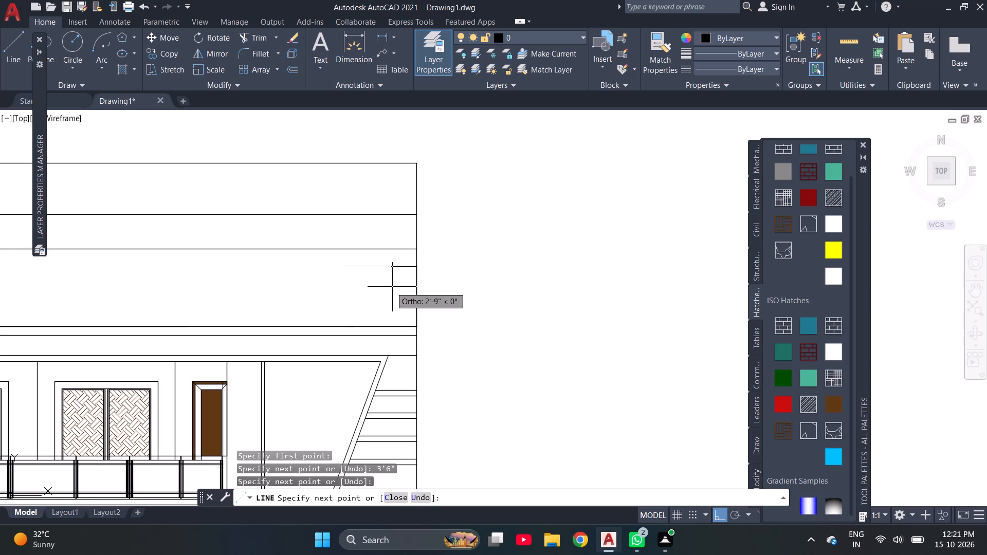
pyautogui.press('Escape')
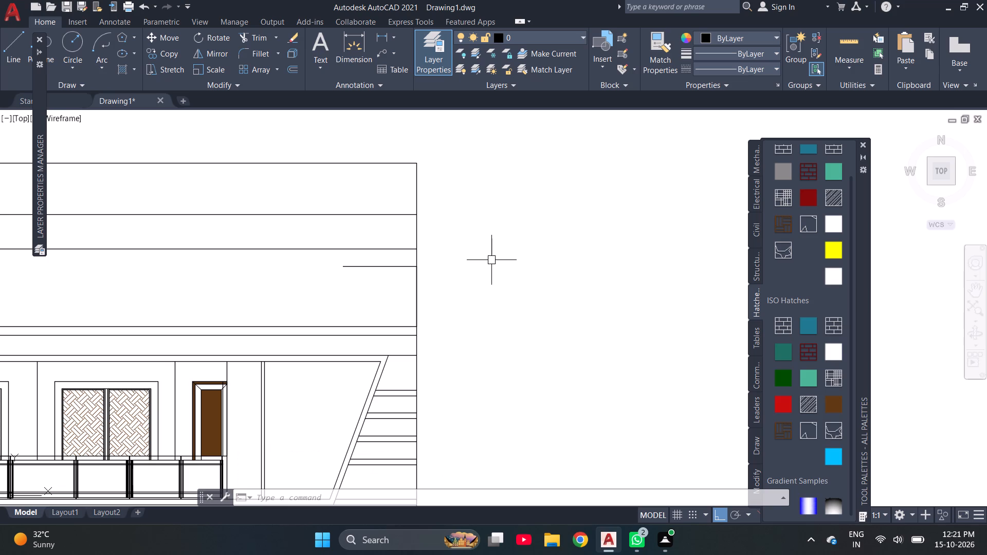
pyautogui.scroll(-2, 491, 260)
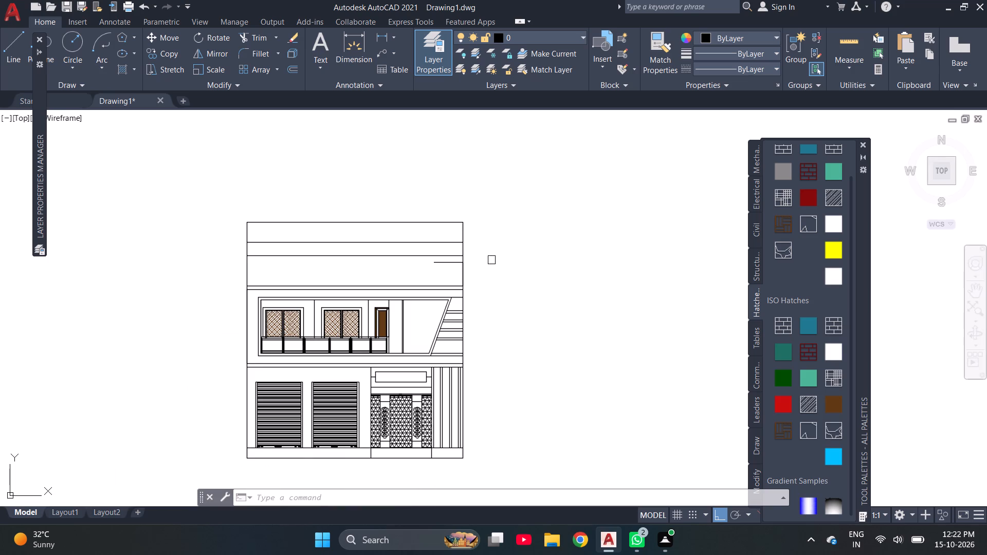
# Check the heights and spacings of the lines above the roof slab with quick measurement.
pyautogui.scroll(2, 236, 268)
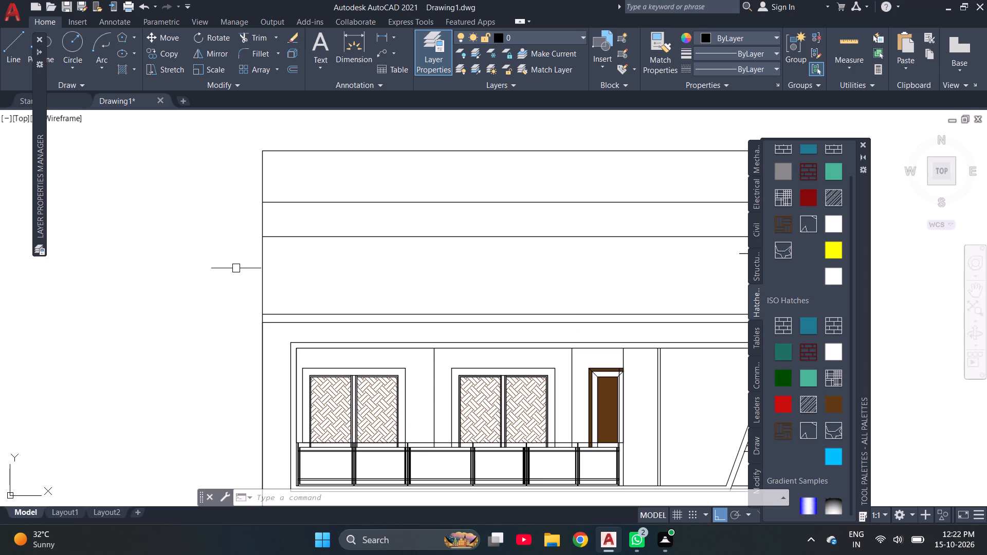
pyautogui.scroll(-1, 236, 268)
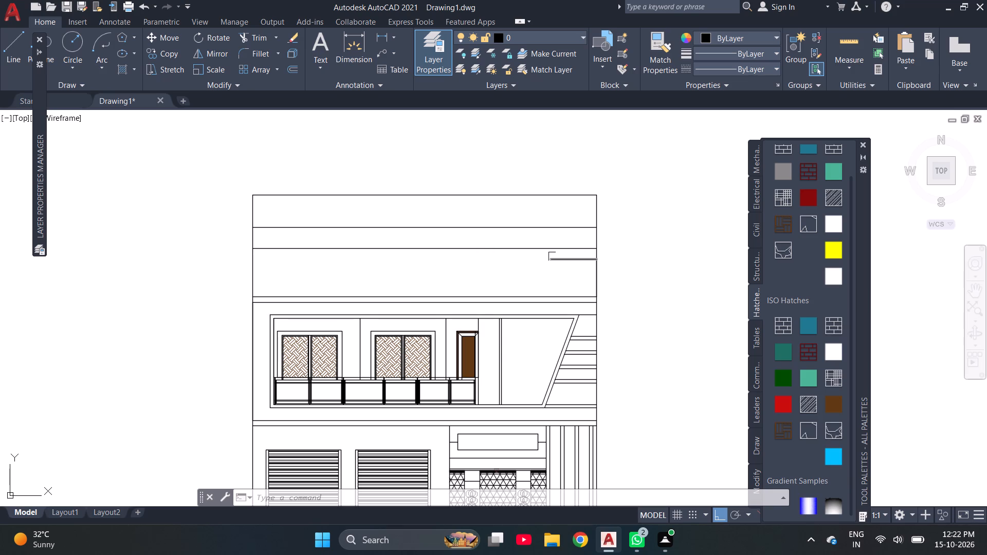
pyautogui.click(841, 41)
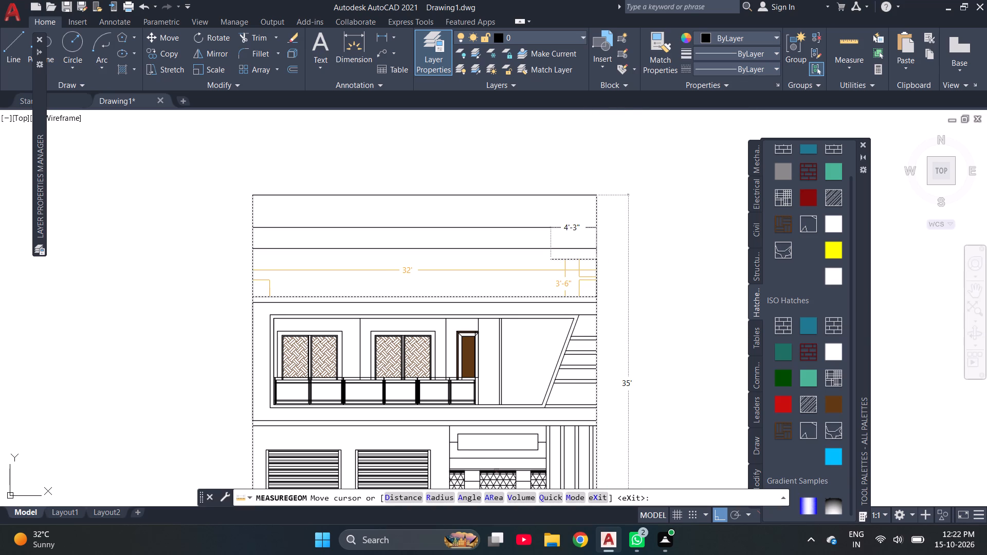
pyautogui.press('Escape')
pyautogui.scroll(1, 565, 270)
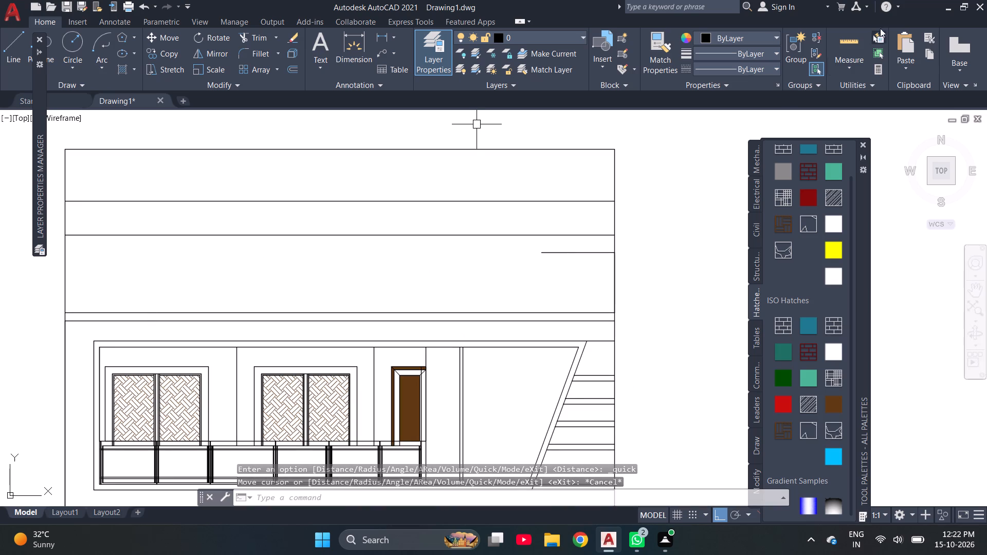
pyautogui.click(846, 44)
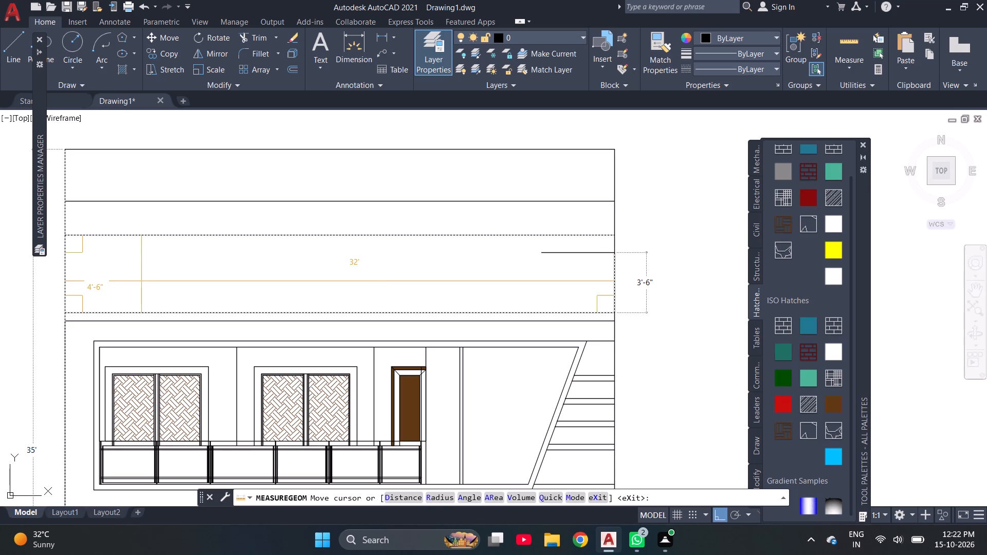
pyautogui.press('Escape')
pyautogui.press('Escape')
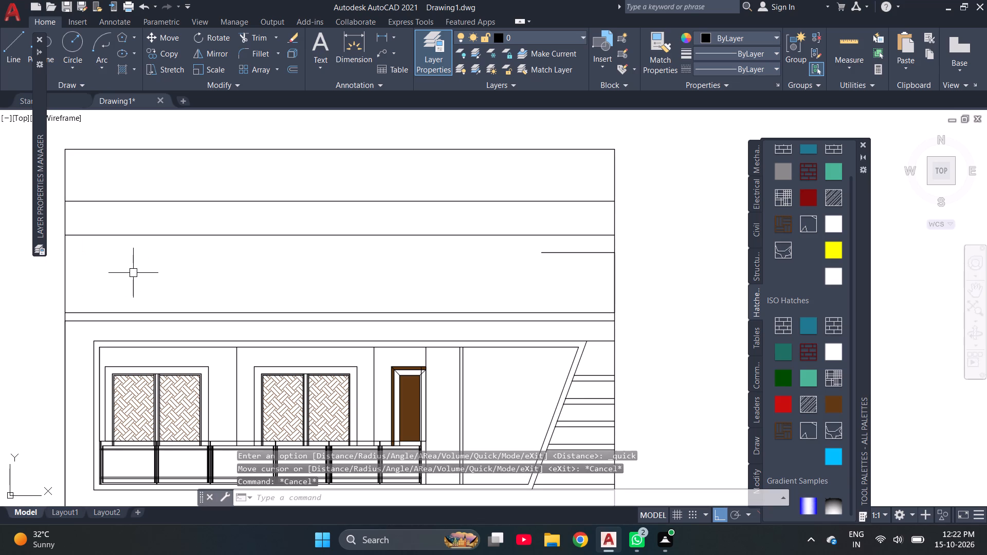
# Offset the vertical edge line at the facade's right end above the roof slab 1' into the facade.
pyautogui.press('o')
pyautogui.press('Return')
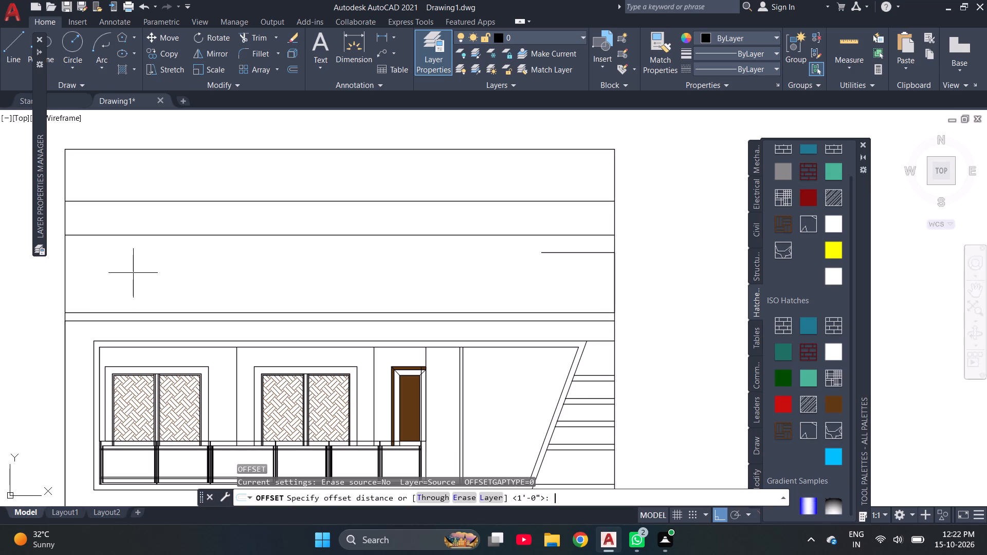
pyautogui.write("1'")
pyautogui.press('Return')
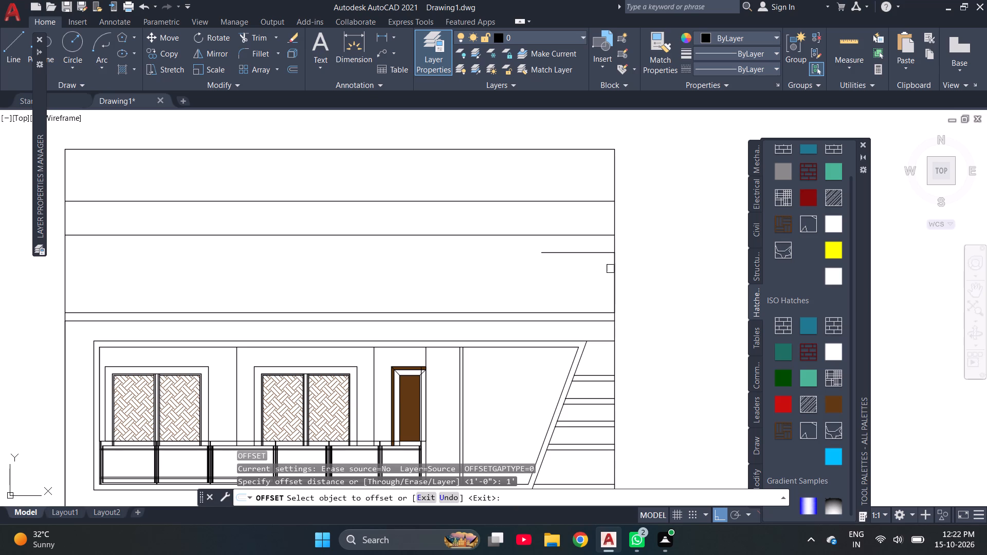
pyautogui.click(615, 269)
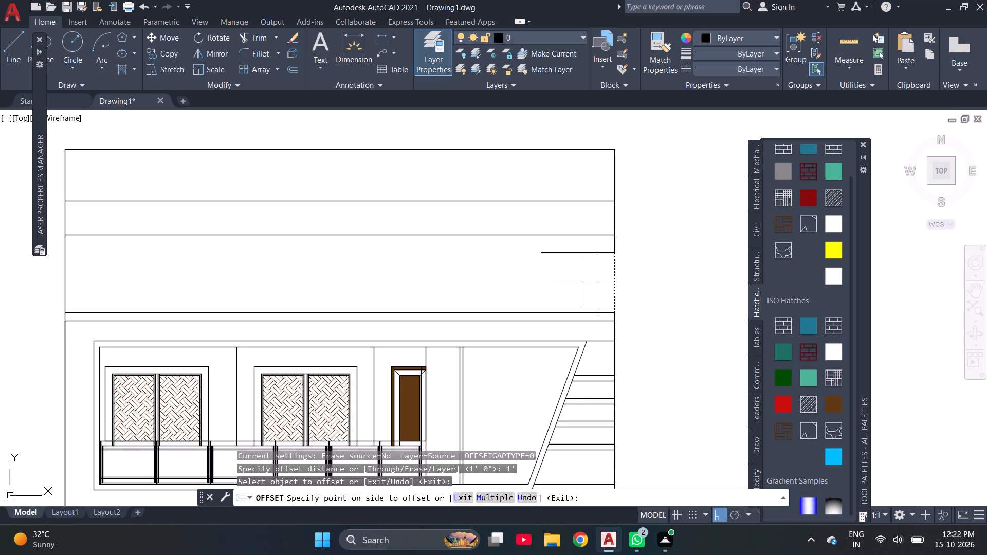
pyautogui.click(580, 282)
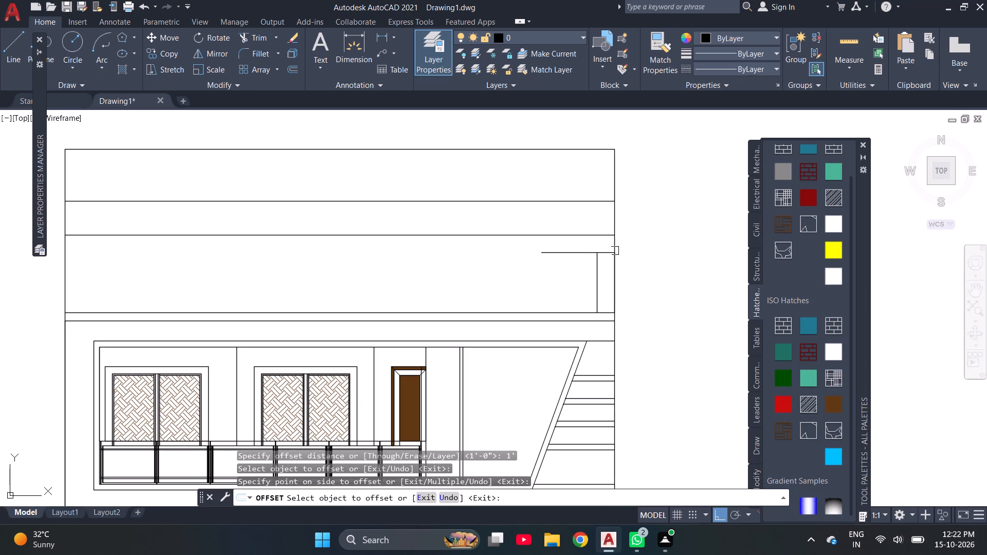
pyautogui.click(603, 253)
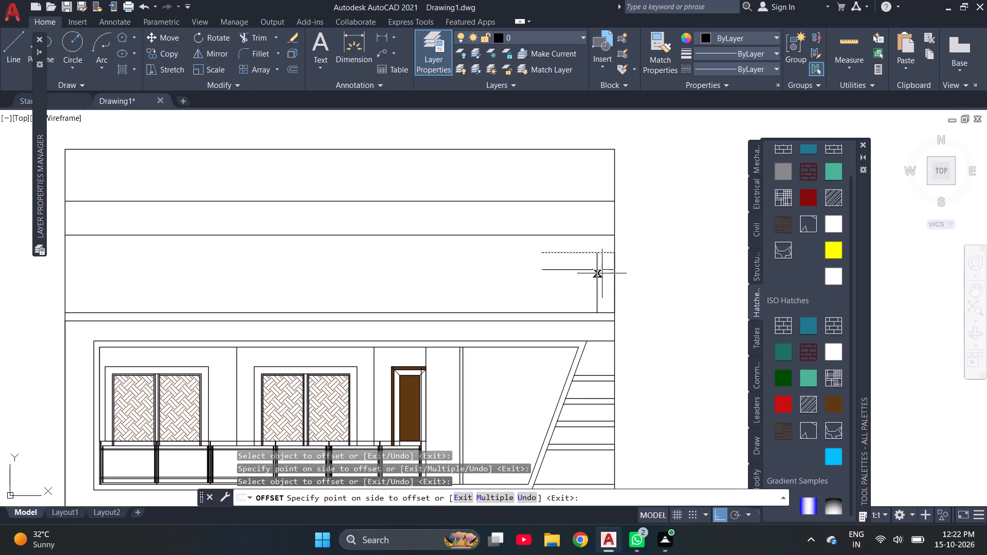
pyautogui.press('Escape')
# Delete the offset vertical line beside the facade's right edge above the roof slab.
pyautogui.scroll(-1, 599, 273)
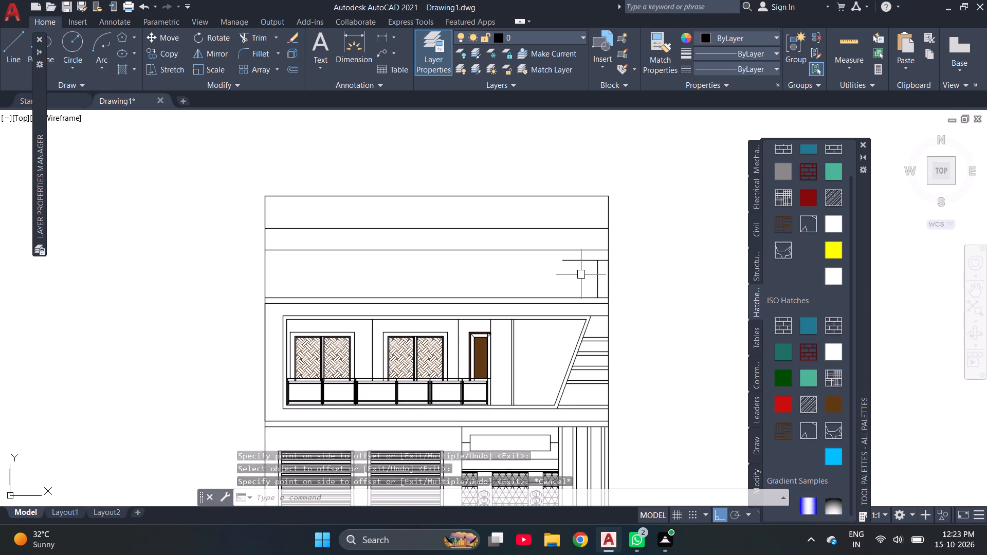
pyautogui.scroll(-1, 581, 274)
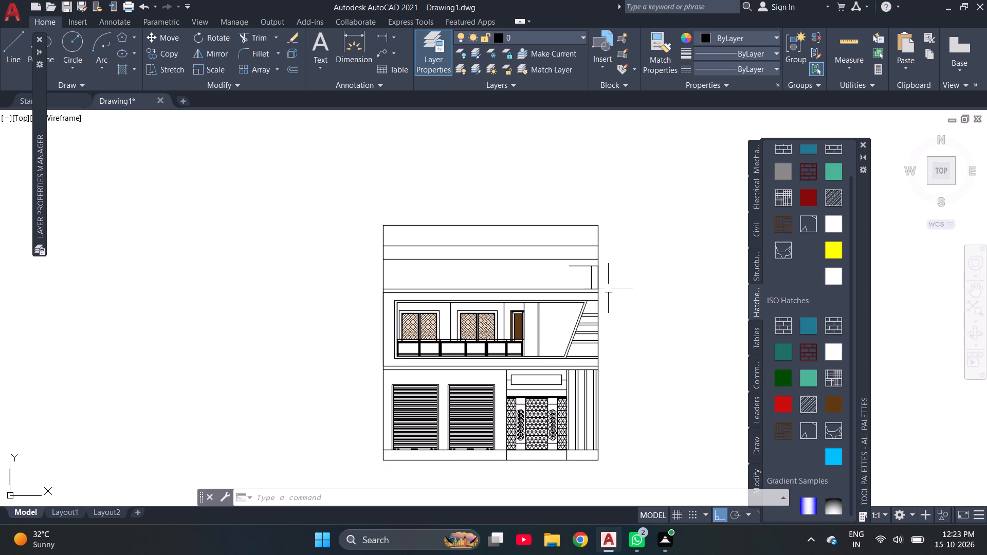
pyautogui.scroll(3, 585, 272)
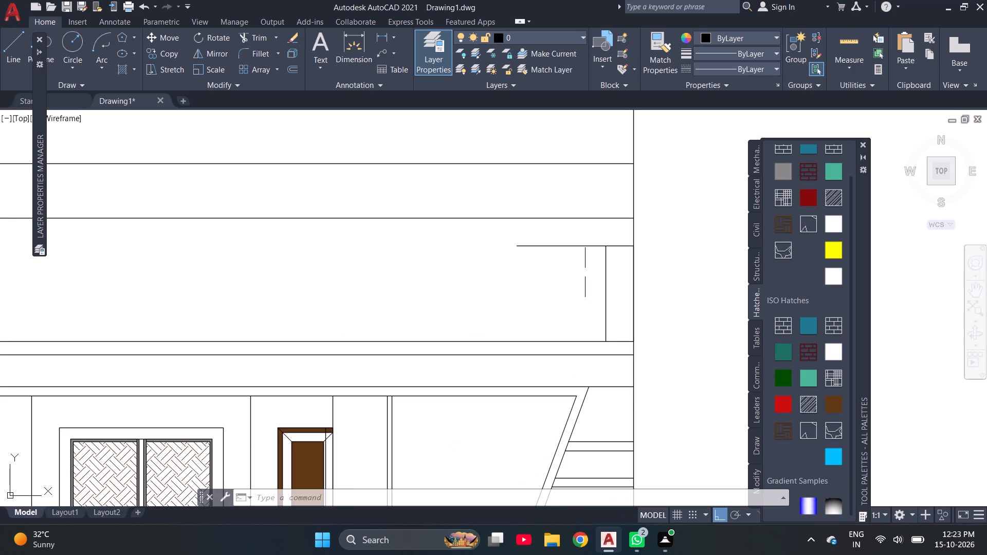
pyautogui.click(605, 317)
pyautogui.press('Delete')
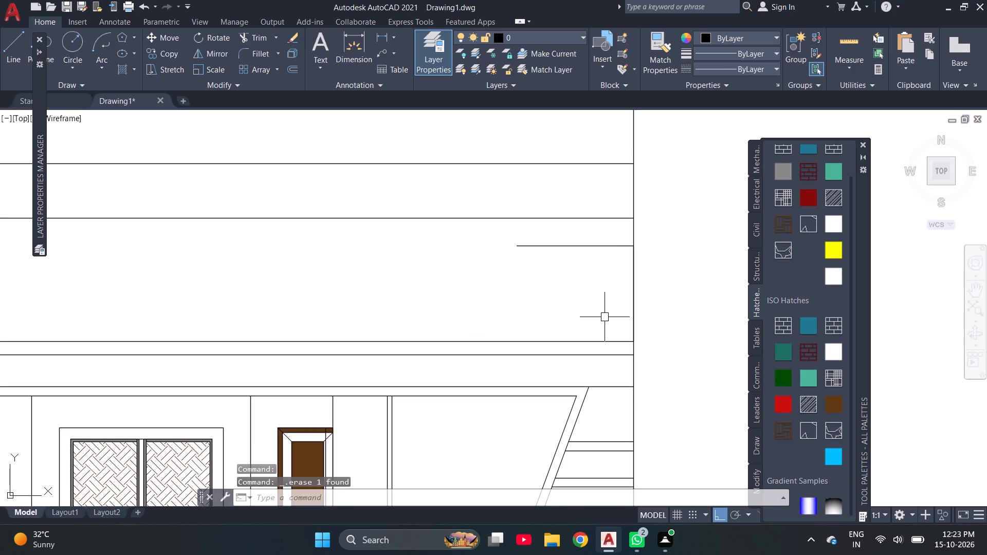
# Draw a vertical line from the top end of the slanted balcony line up to the short horizontal line above the roof slab.
pyautogui.press('l')
pyautogui.press('Return')
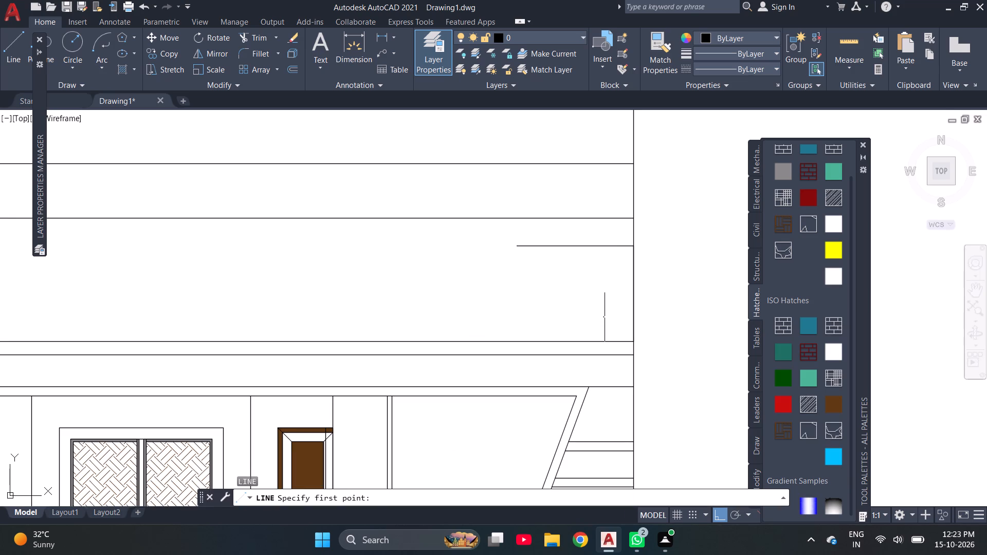
pyautogui.click(590, 386)
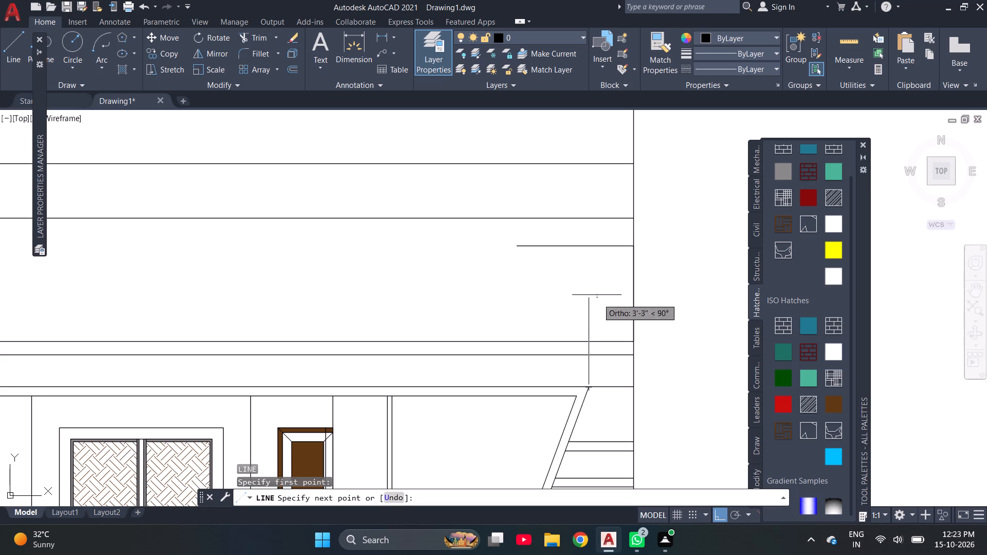
pyautogui.click(586, 245)
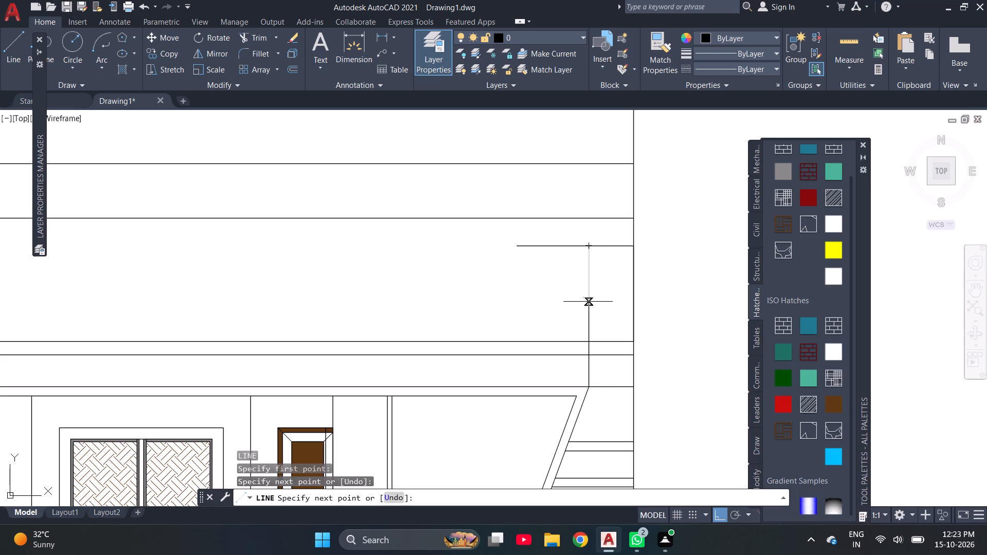
pyautogui.press('Escape')
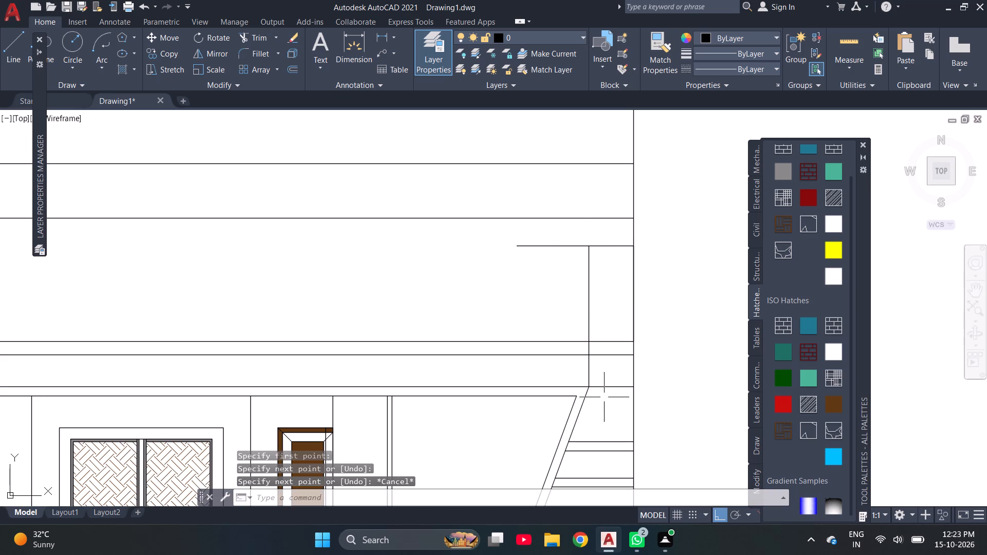
# Trim the new vertical line below the roof slab's top line, keeping only the part above the slab.
pyautogui.write('TR')
pyautogui.press('Return')
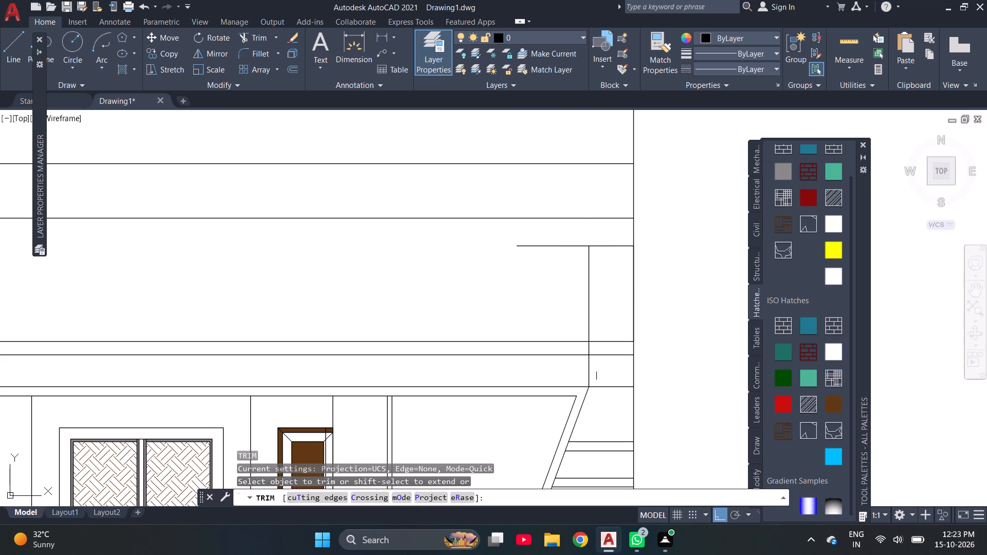
pyautogui.scroll(2, 590, 329)
pyautogui.click(586, 386)
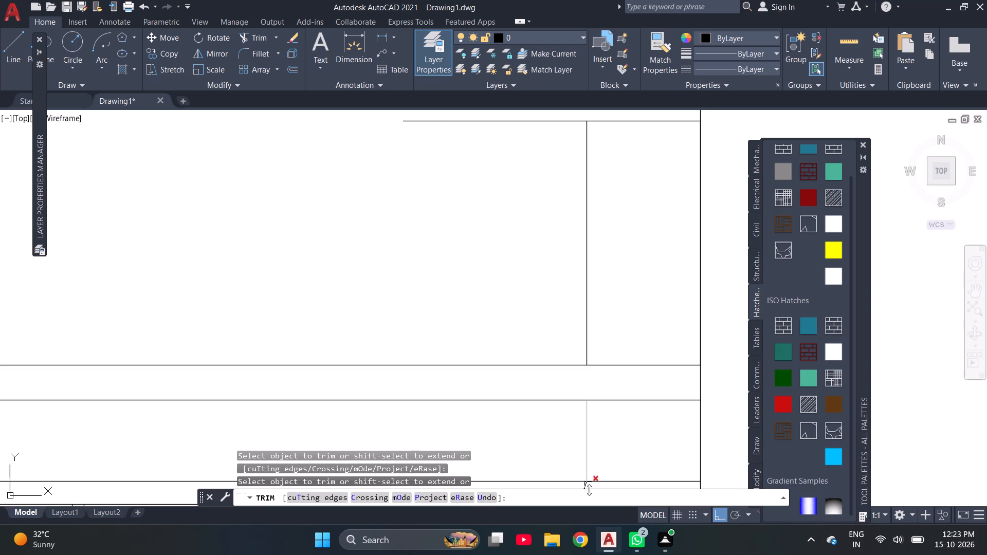
pyautogui.click(591, 449)
pyautogui.click(576, 437)
pyautogui.scroll(-2, 588, 433)
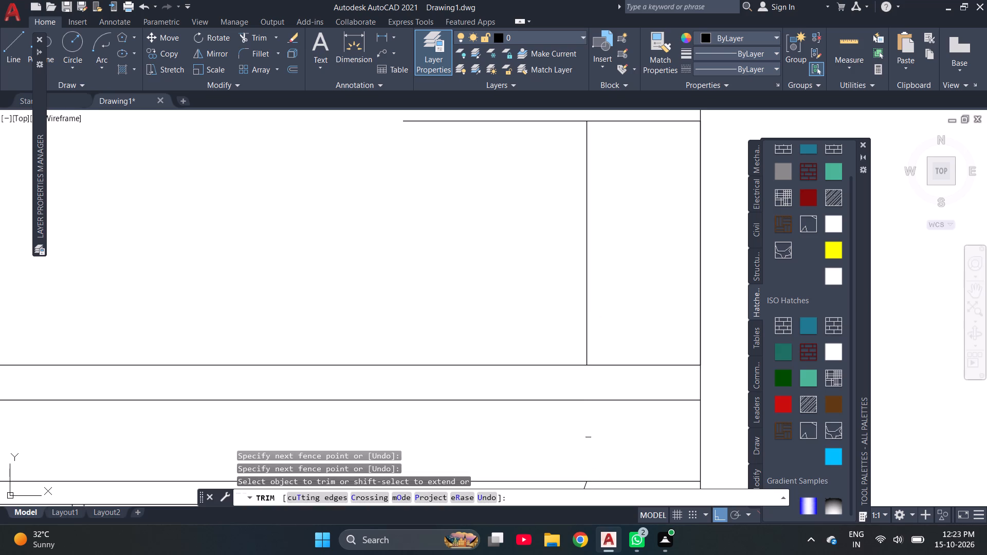
pyautogui.press('Escape')
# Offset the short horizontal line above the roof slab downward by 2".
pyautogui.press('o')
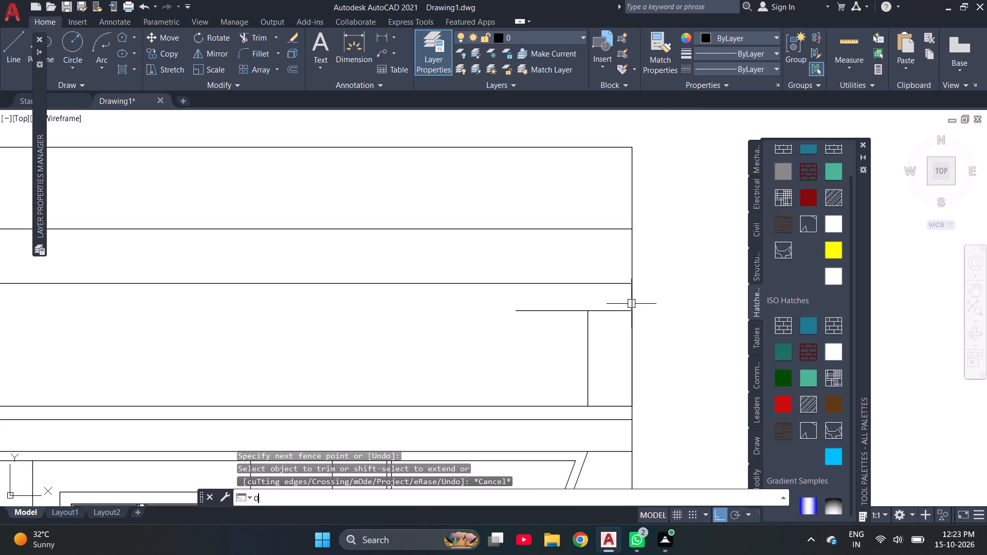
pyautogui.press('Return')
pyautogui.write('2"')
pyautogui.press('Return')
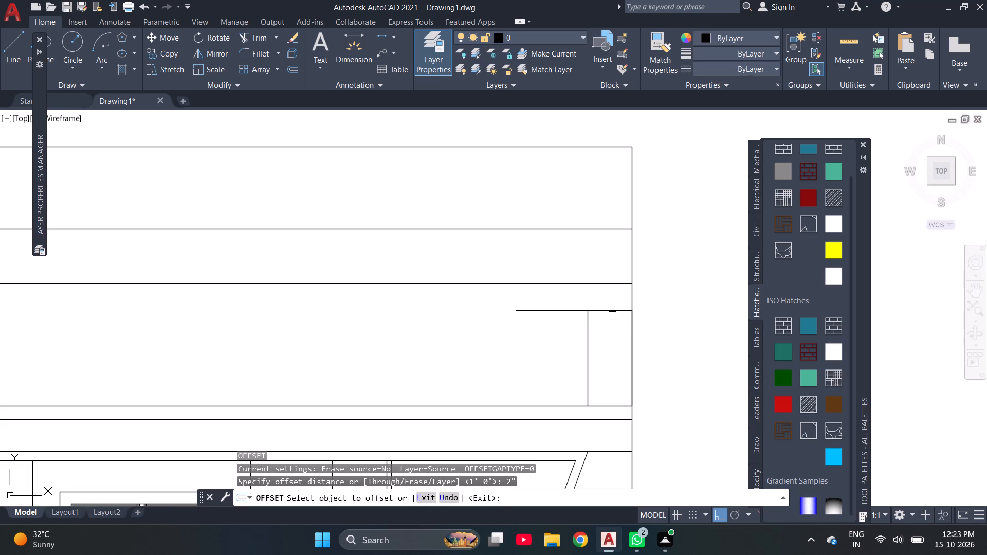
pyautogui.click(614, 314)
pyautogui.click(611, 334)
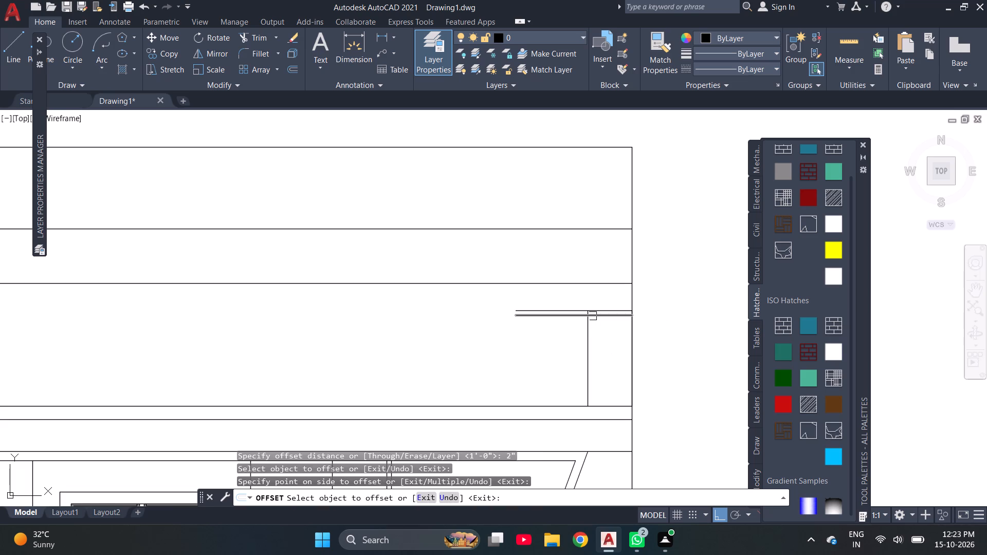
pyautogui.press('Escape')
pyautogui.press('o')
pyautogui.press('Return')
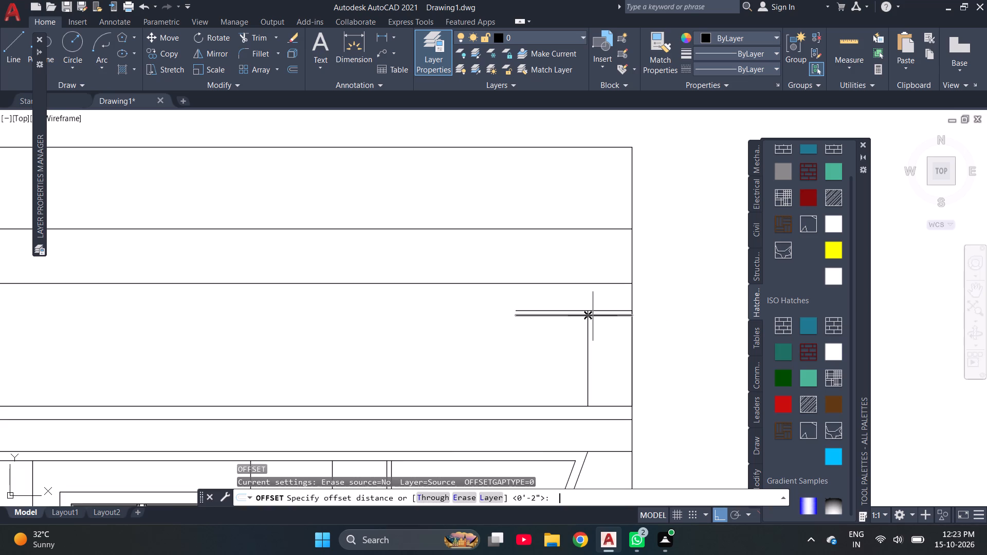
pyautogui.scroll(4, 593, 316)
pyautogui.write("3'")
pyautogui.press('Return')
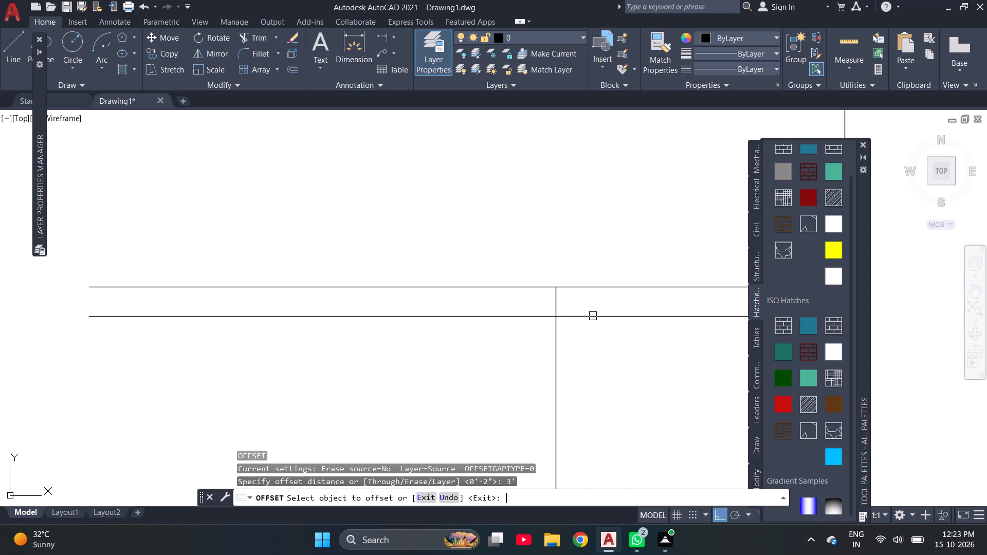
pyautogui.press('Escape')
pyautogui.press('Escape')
# Offset the short horizontal line above the roof slab downward by 3".
pyautogui.press('o')
pyautogui.press('Return')
pyautogui.write('3"')
pyautogui.press('Return')
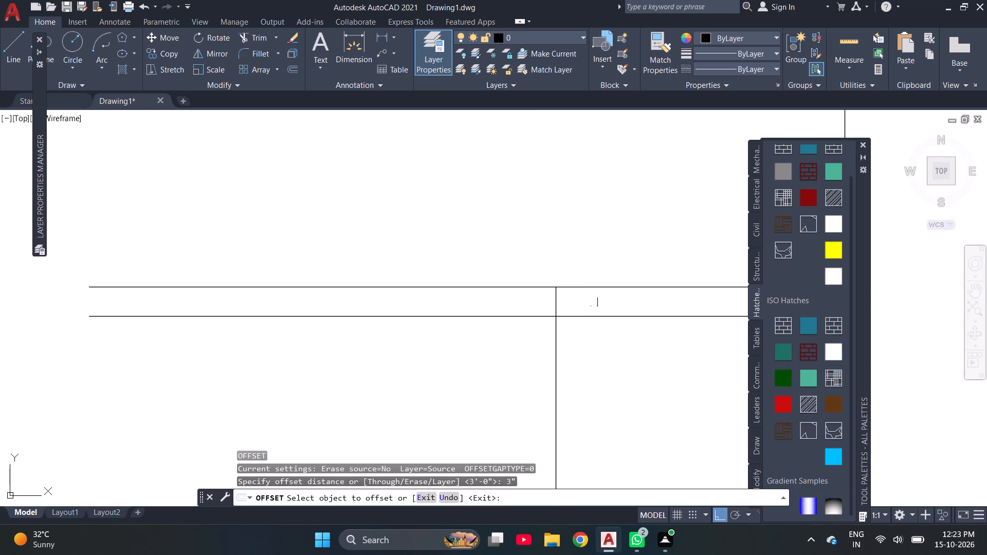
pyautogui.click(593, 288)
pyautogui.click(595, 358)
pyautogui.press('Escape')
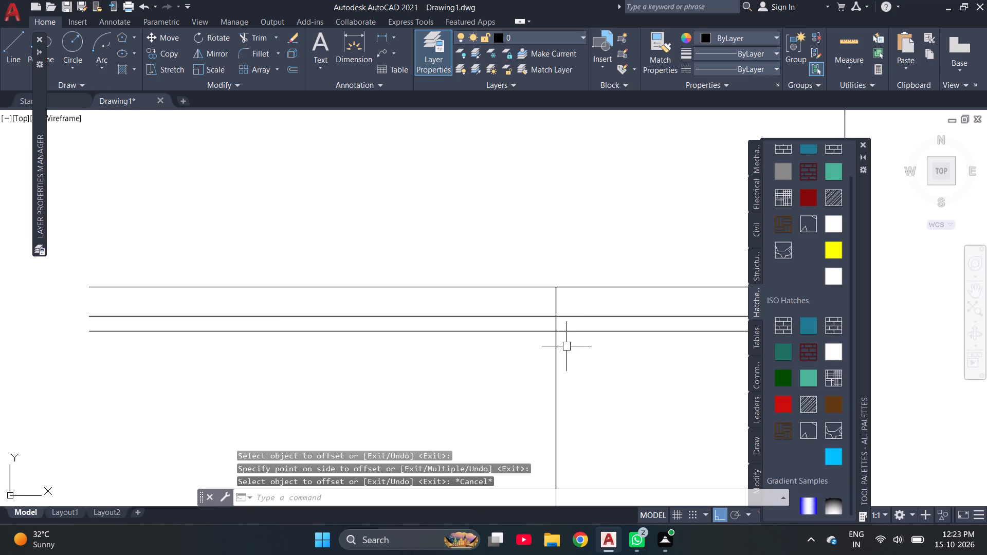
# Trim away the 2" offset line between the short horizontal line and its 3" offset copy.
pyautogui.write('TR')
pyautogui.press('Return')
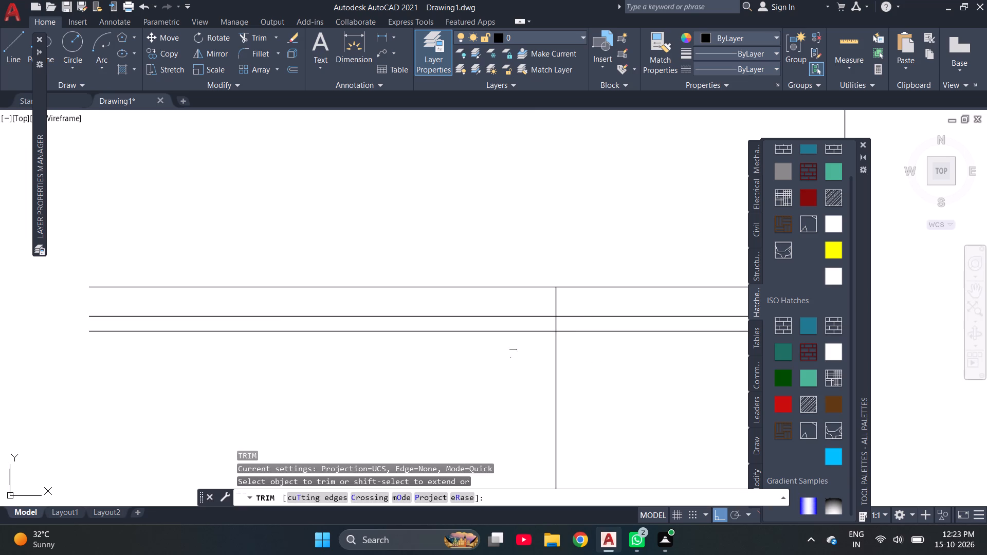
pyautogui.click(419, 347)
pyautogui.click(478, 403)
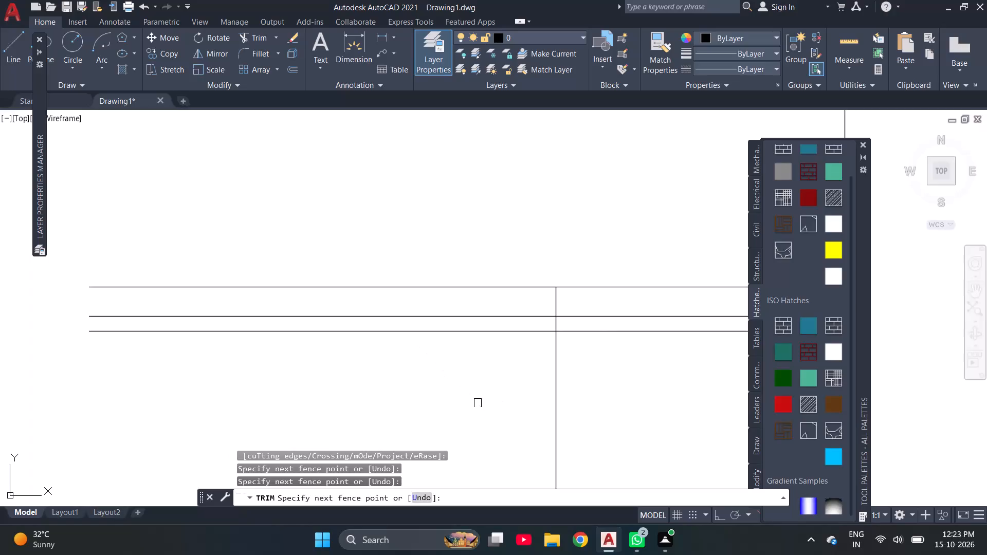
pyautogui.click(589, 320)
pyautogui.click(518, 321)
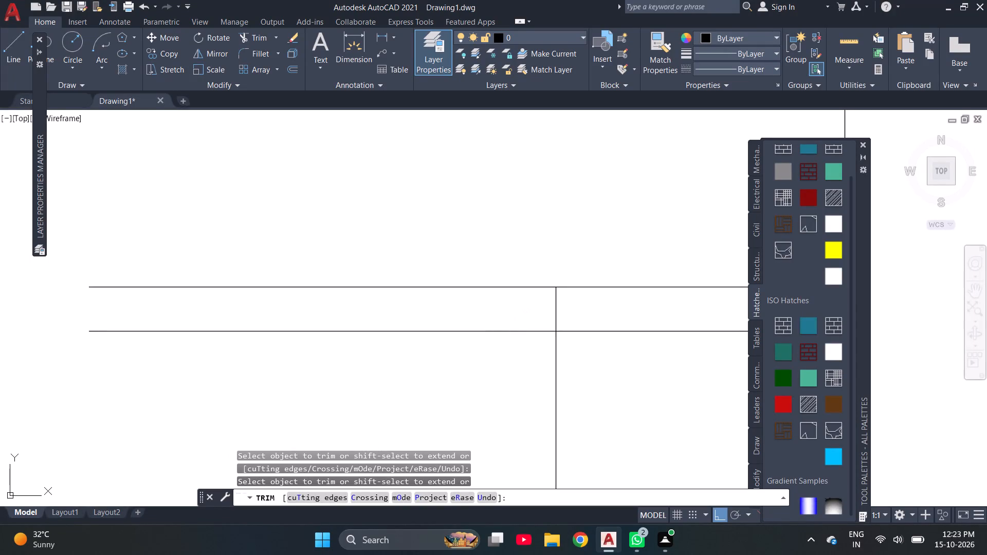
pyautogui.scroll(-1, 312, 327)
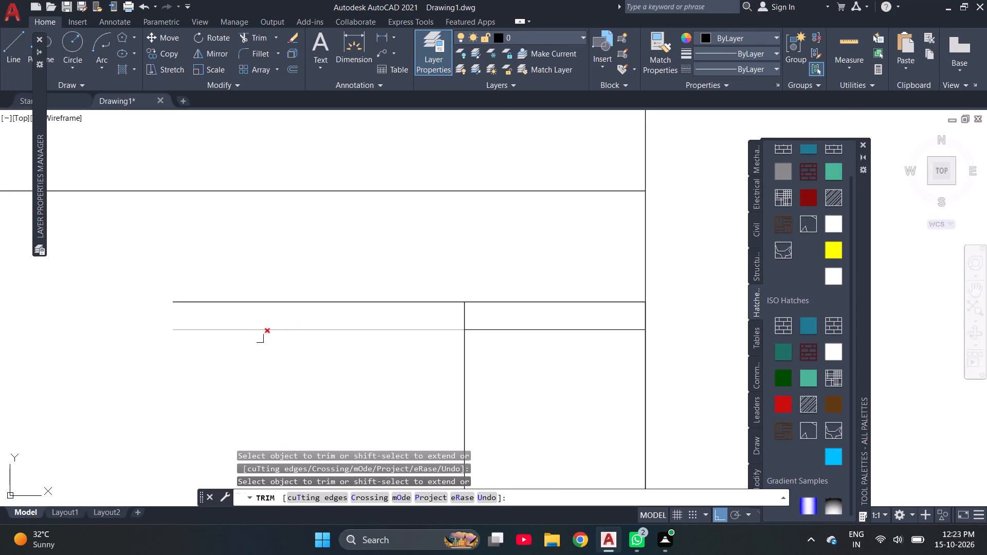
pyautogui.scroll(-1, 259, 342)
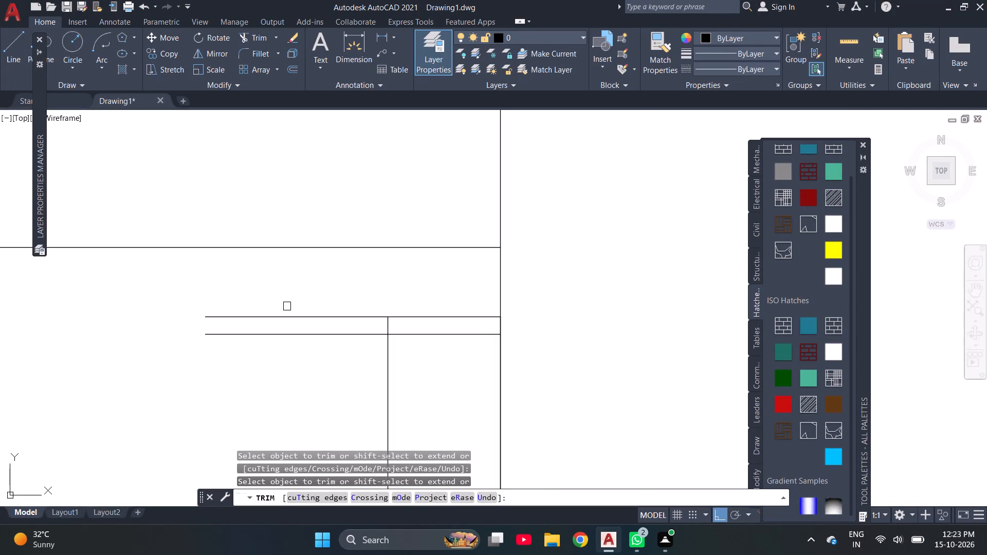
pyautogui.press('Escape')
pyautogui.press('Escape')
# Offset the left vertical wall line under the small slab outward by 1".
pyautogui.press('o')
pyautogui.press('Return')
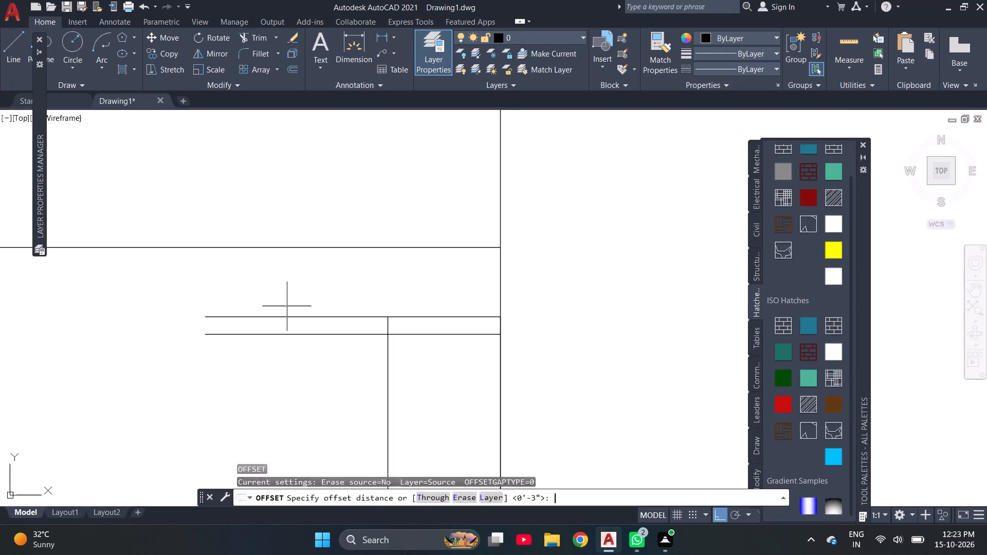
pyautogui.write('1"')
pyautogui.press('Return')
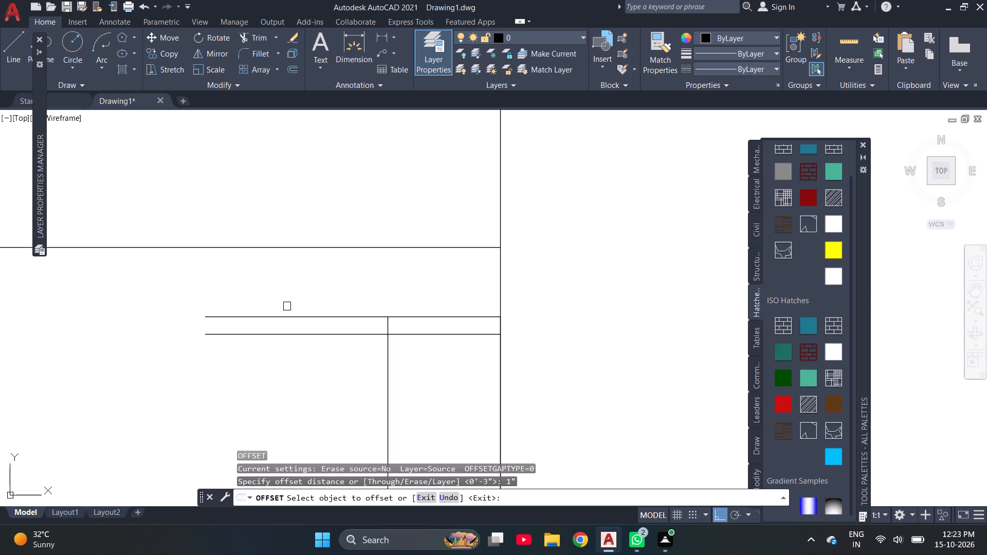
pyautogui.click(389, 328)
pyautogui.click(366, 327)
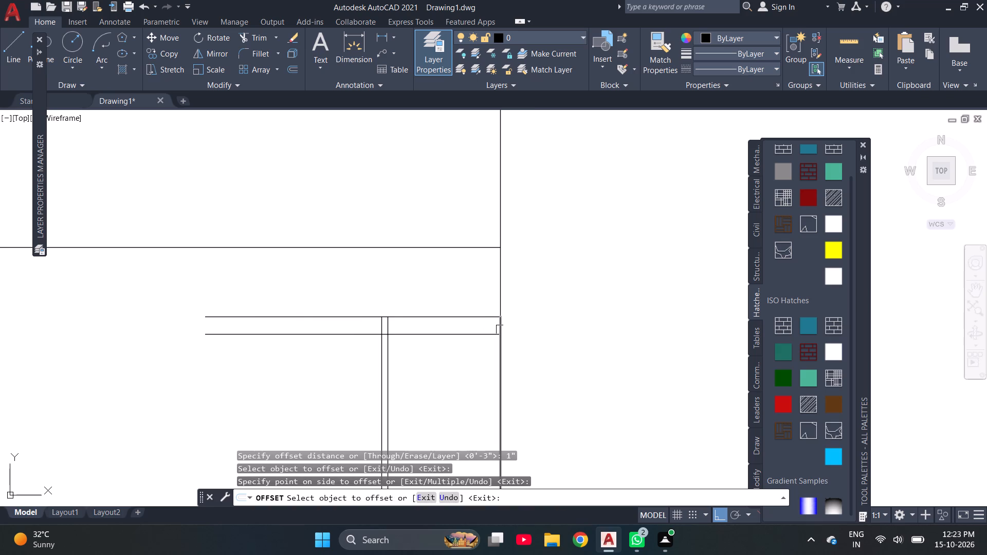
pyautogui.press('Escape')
# Offset the right and left vertical wall lines at the small slab outward by 1.5" each.
pyautogui.press('o')
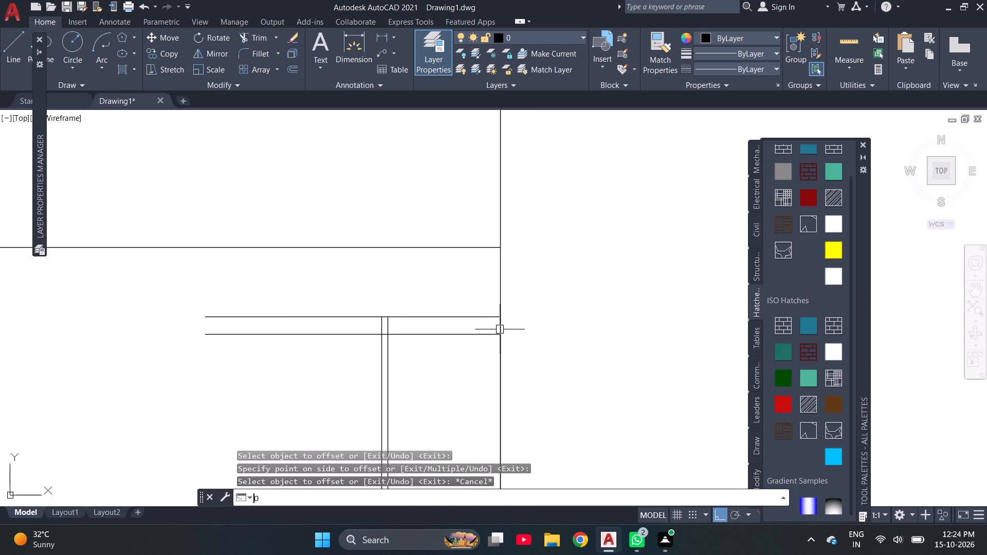
pyautogui.press('Return')
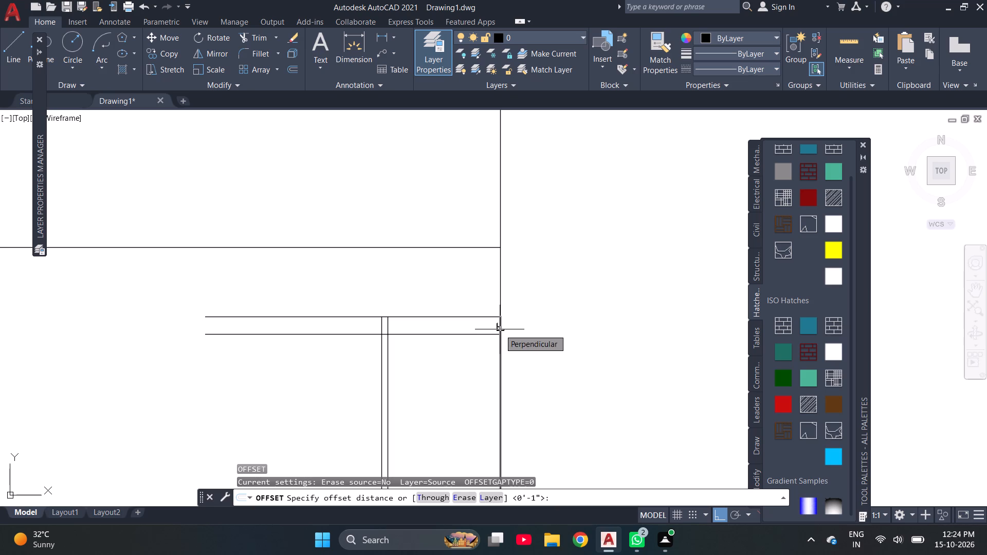
pyautogui.write('1.')
pyautogui.write('5"')
pyautogui.press('Return')
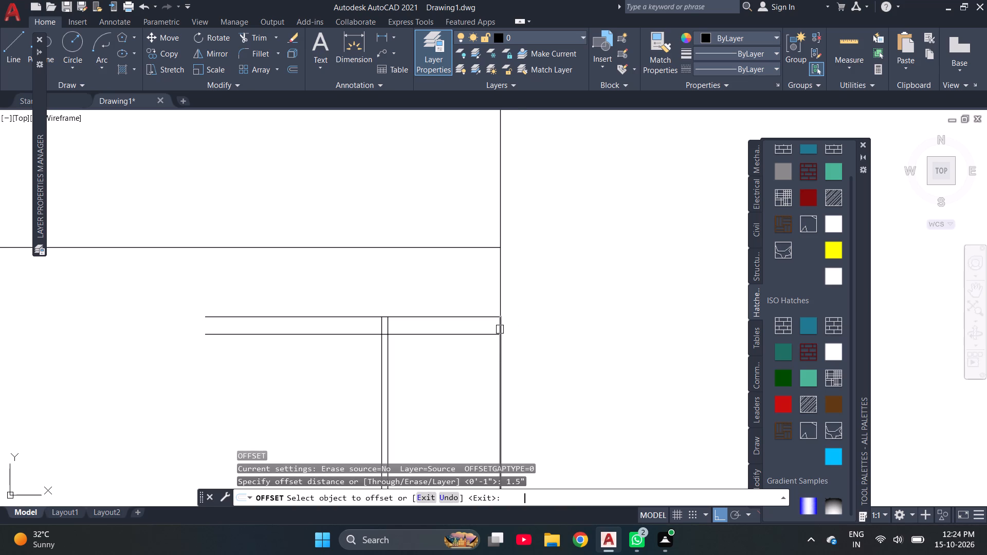
pyautogui.click(502, 326)
pyautogui.click(530, 325)
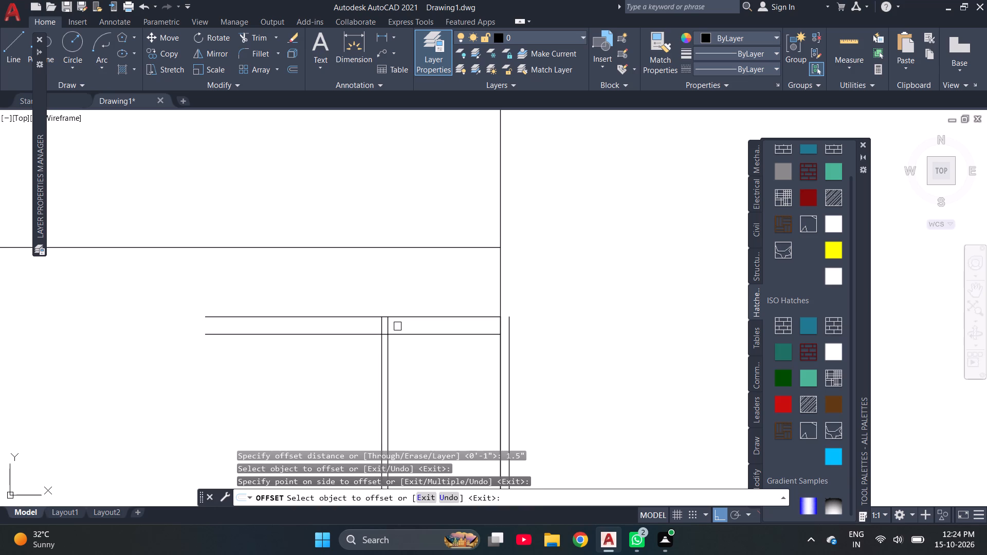
pyautogui.click(388, 330)
pyautogui.click(362, 332)
pyautogui.press('Escape')
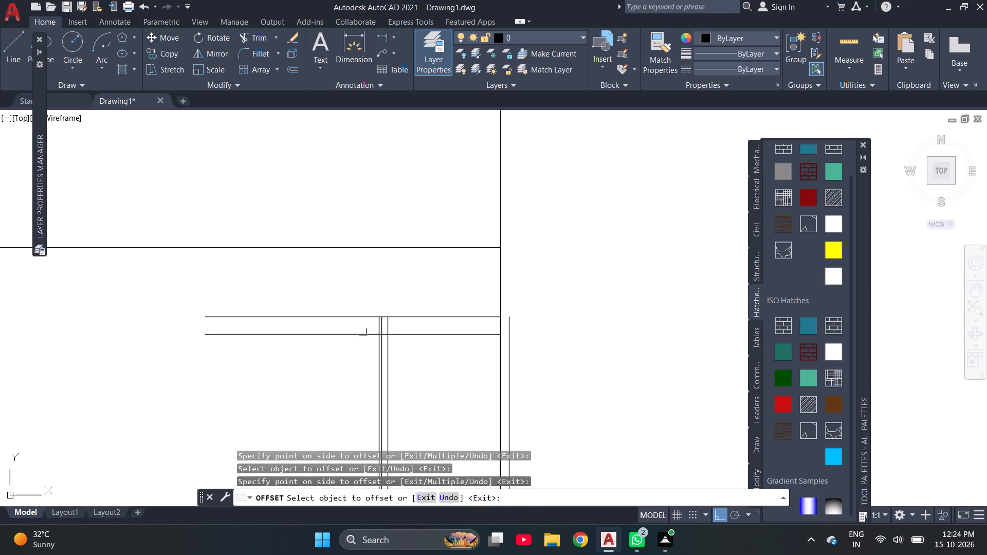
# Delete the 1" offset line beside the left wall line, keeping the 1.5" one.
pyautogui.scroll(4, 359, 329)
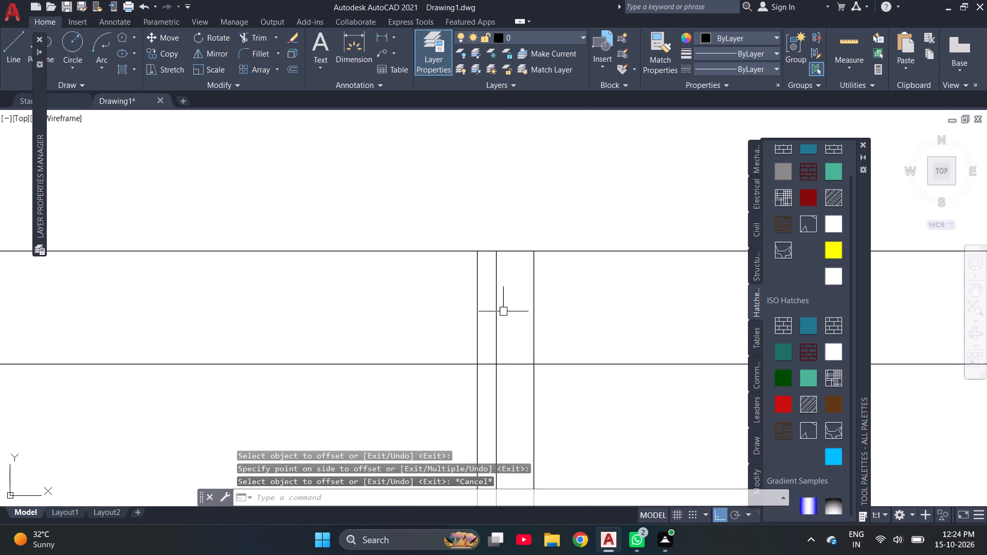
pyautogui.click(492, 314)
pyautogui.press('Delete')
# Trim the small slab's left end so it closes at the 1.5" offset line and overhangs the left wall line below.
pyautogui.scroll(-2, 171, 378)
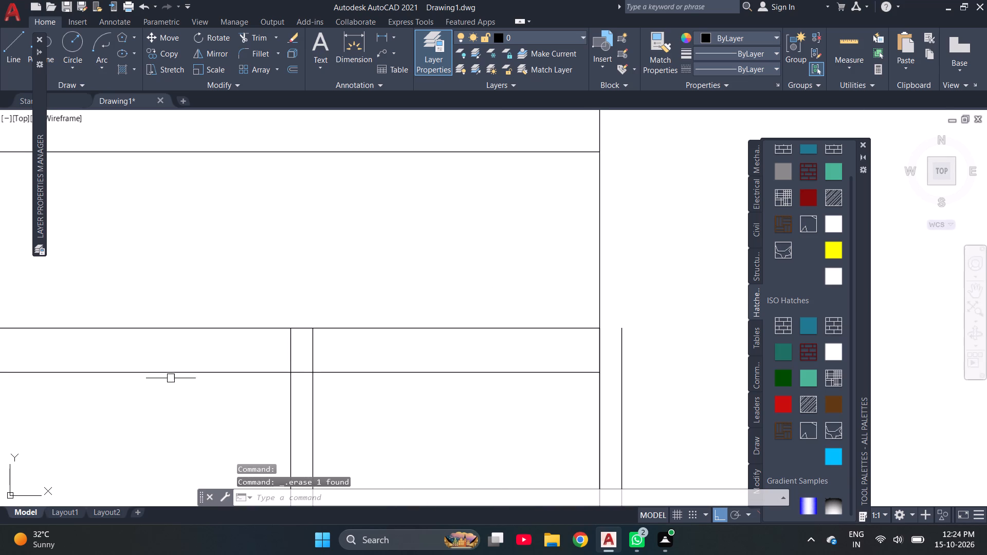
pyautogui.click(239, 368)
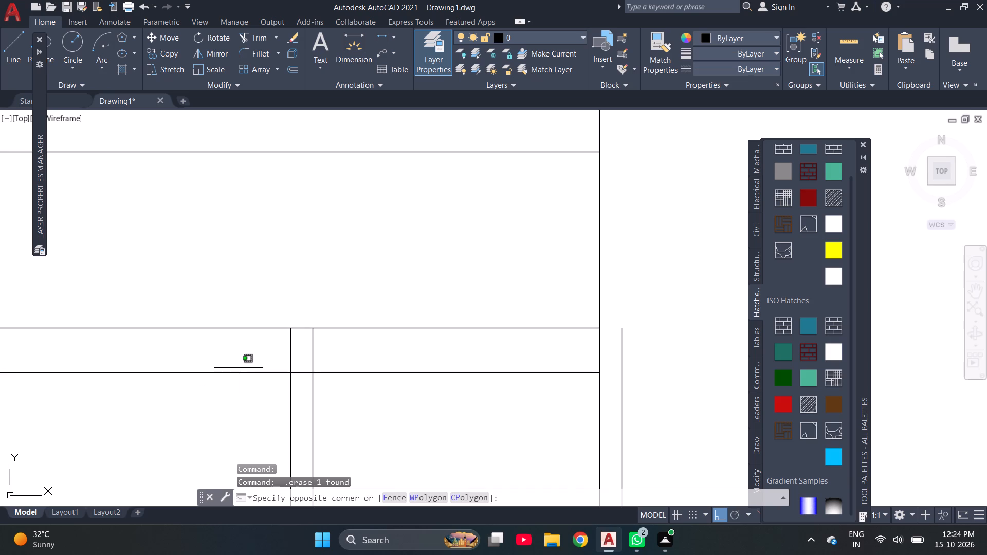
pyautogui.press('Escape')
pyautogui.write('TR')
pyautogui.press('Return')
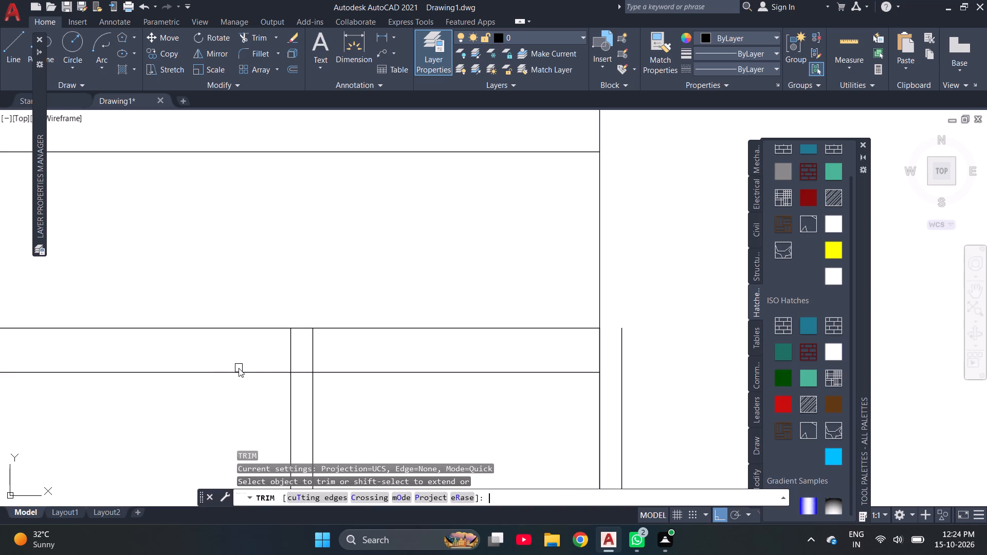
pyautogui.click(243, 293)
pyautogui.click(245, 441)
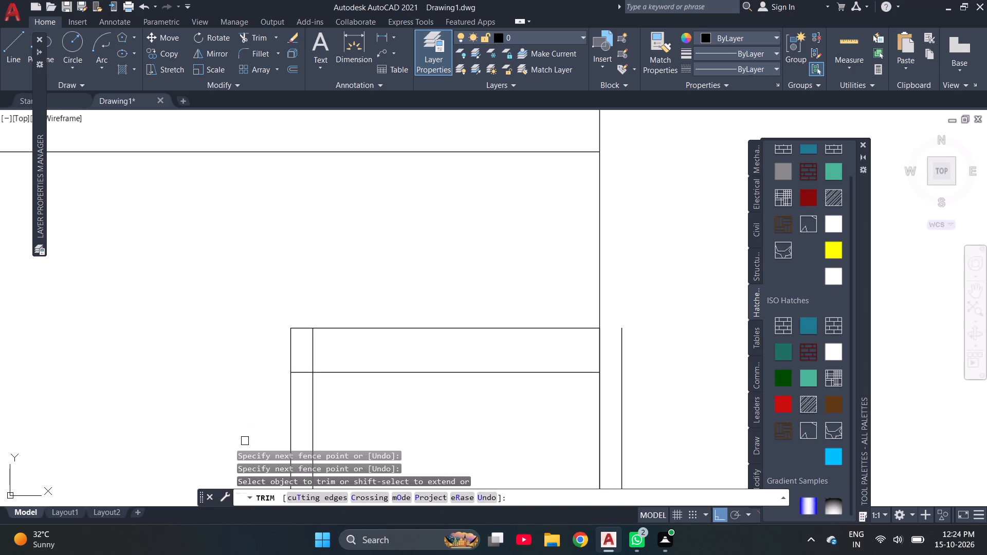
pyautogui.scroll(2, 296, 417)
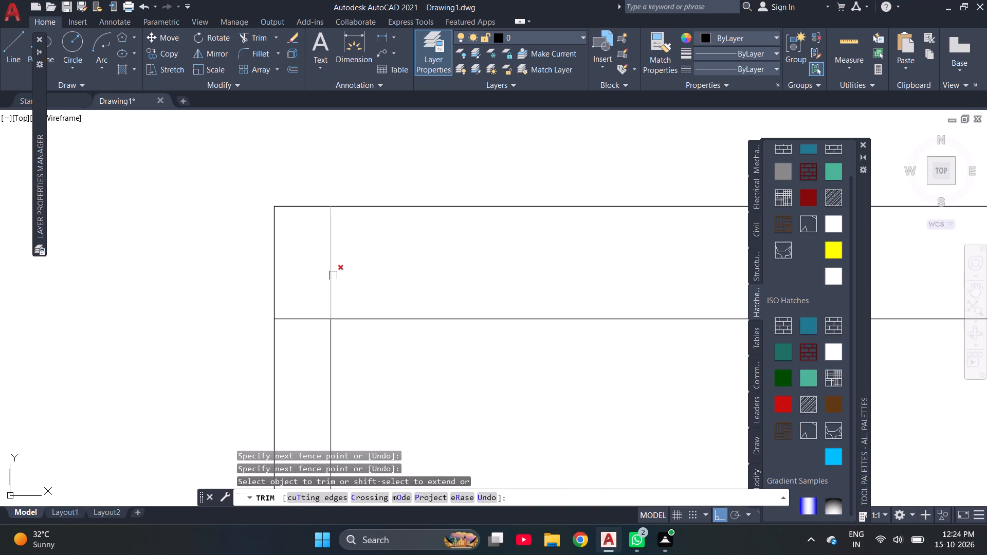
pyautogui.click(333, 275)
pyautogui.scroll(-3, 89, 302)
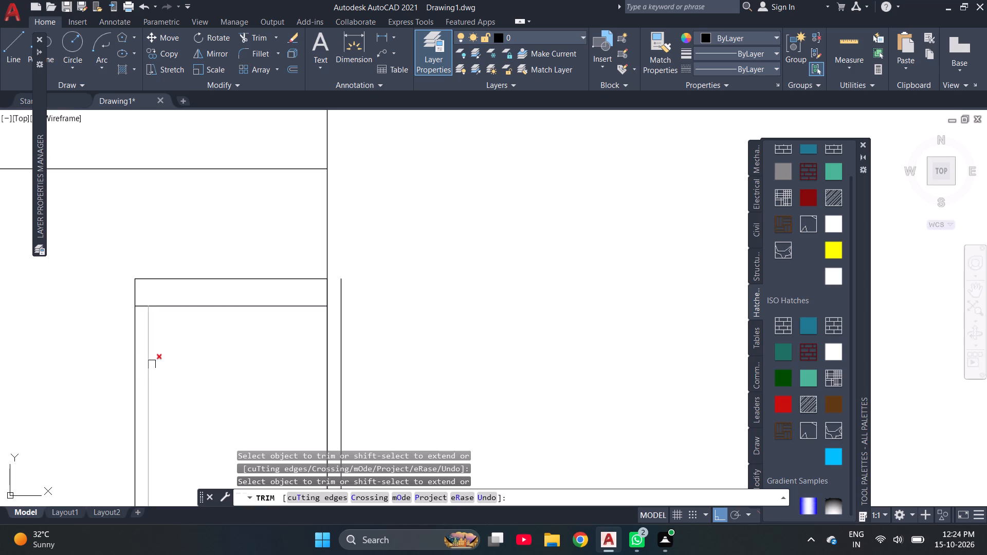
pyautogui.click(137, 354)
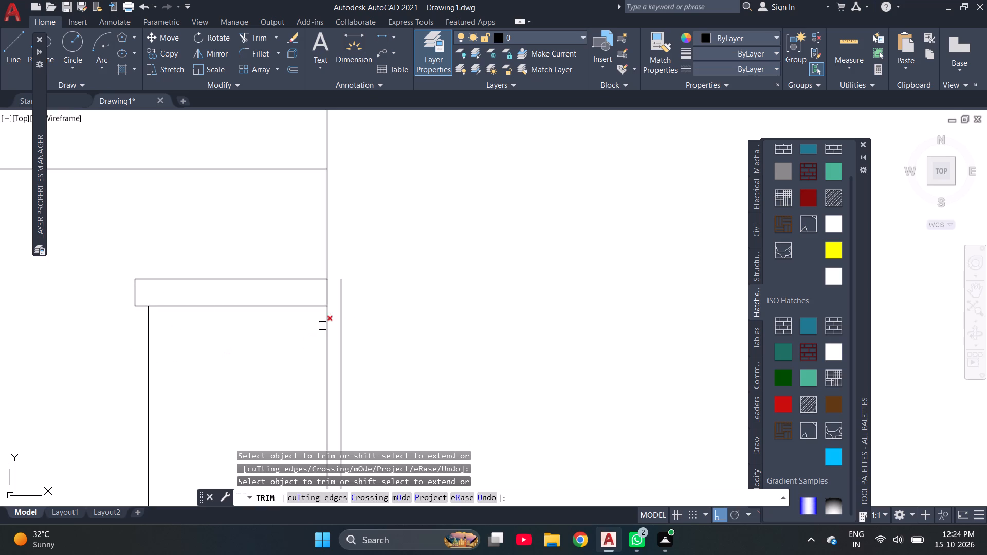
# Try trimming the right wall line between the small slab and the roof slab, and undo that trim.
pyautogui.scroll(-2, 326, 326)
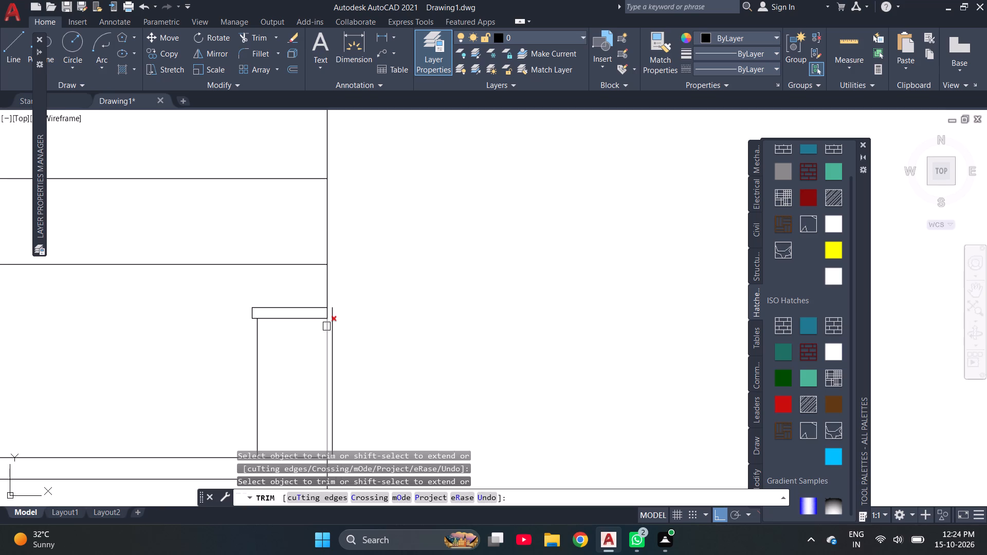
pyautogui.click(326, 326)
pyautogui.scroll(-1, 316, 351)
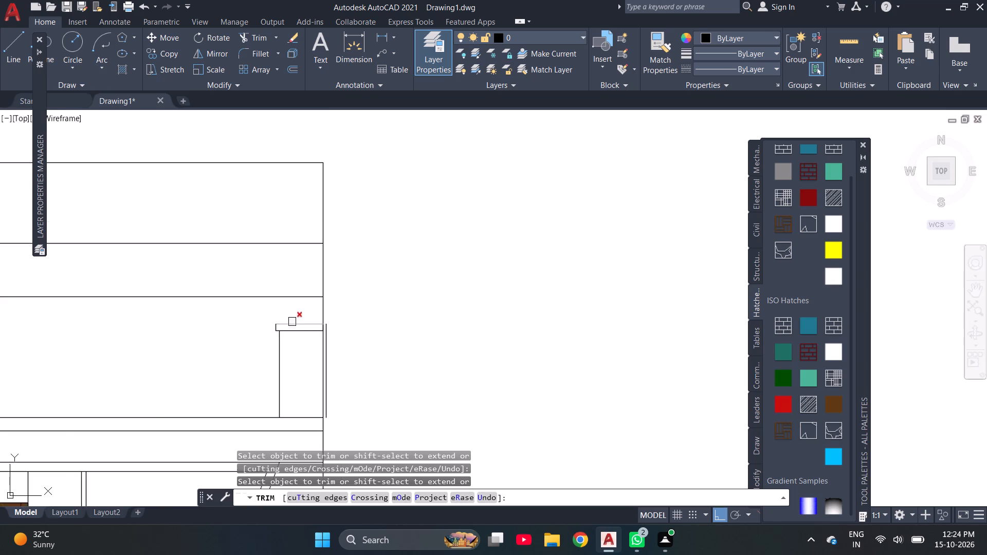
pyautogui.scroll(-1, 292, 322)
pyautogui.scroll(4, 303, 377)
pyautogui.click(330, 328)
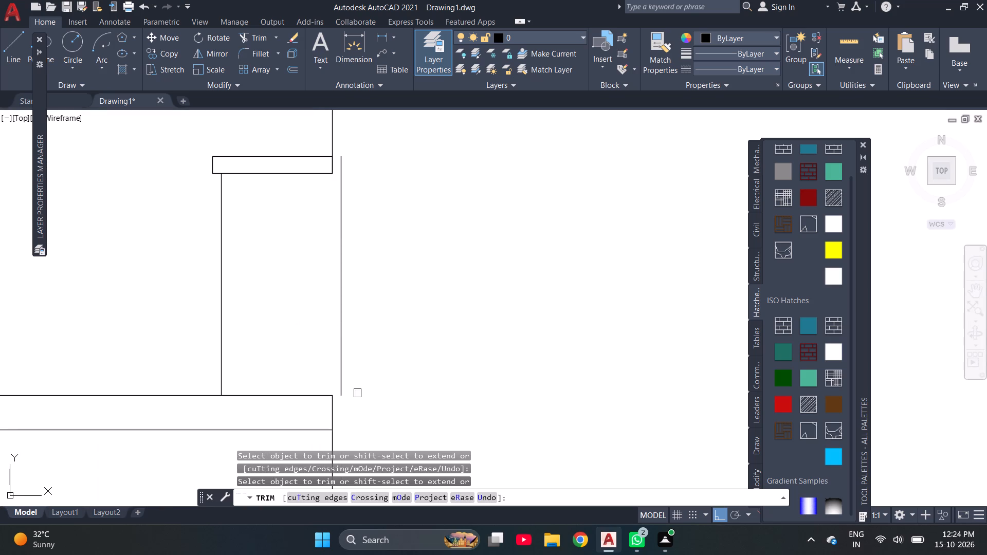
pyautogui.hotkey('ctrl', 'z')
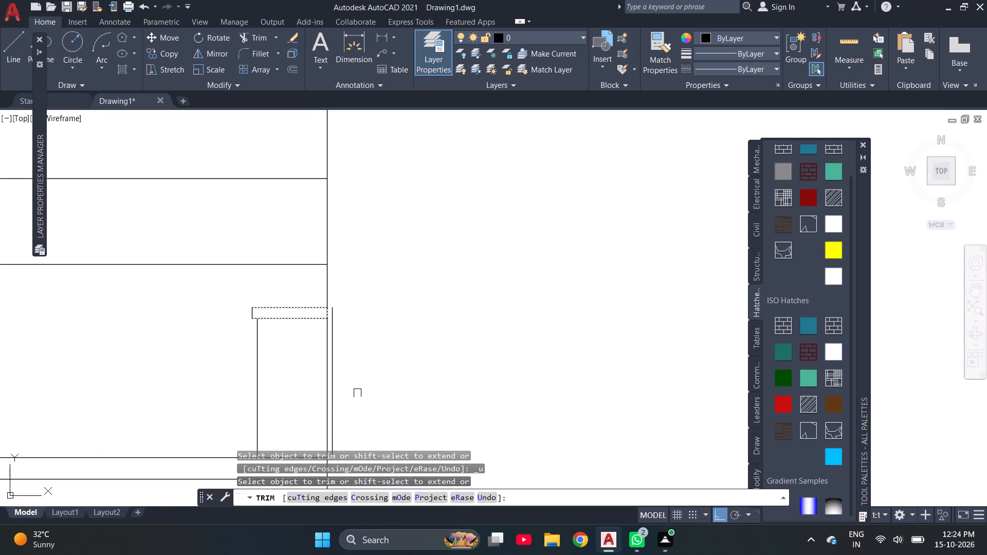
# Extend the small slab's top and bottom lines to the right-hand 1.5" offset line.
pyautogui.scroll(3, 299, 323)
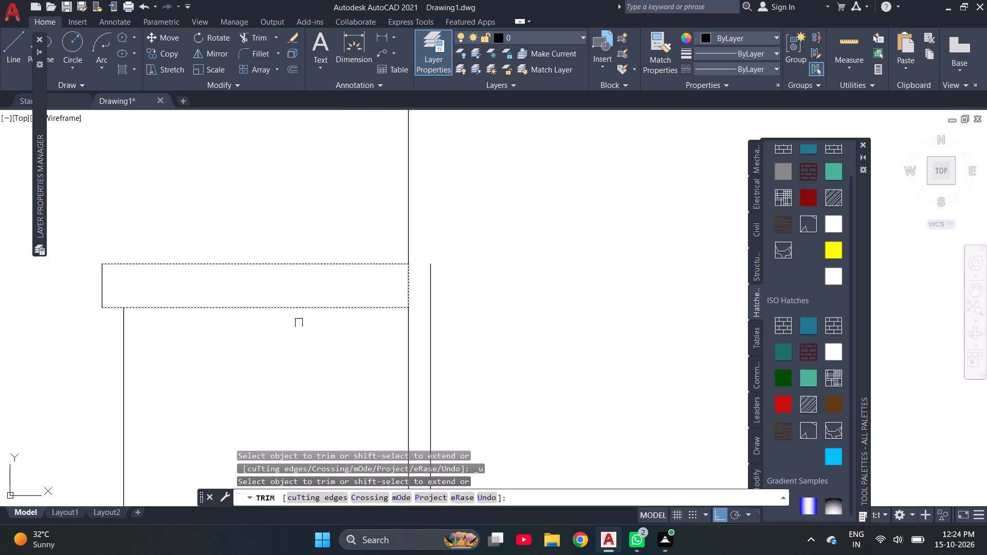
pyautogui.press('Escape')
pyautogui.write('EX')
pyautogui.press('Return')
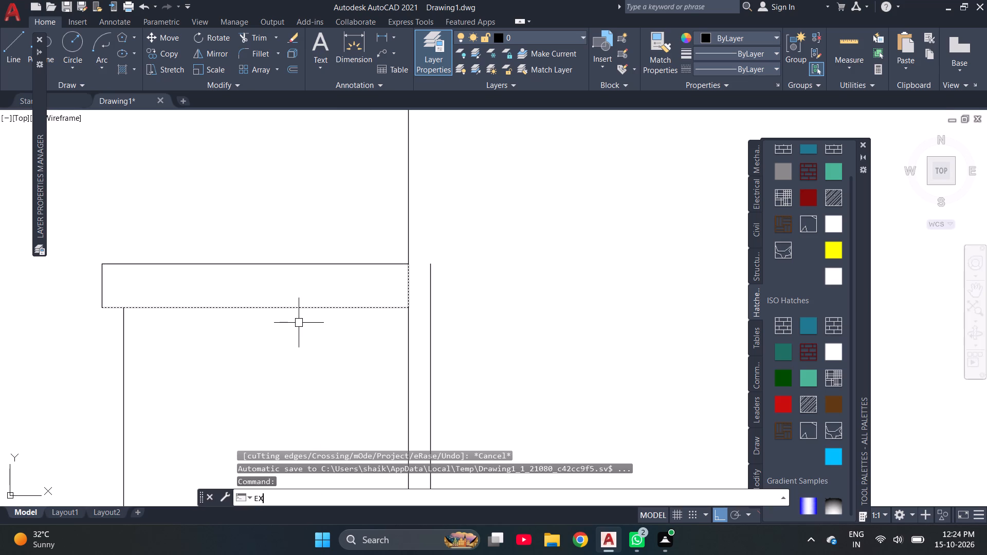
pyautogui.click(337, 264)
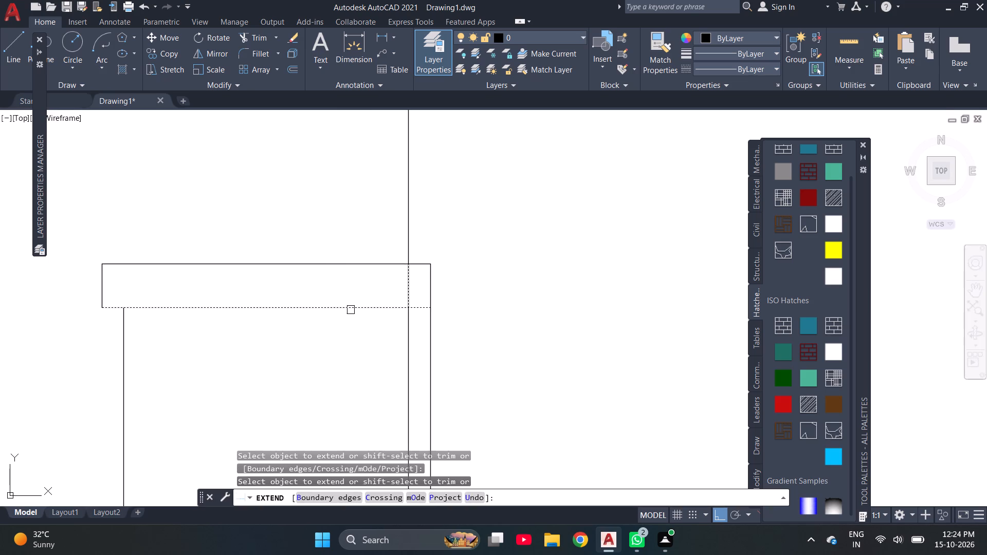
pyautogui.click(351, 310)
pyautogui.press('Escape')
# Trim the right wall line inside the small slab and the 1.5" offset line below it to form the right overhang.
pyautogui.write('TR')
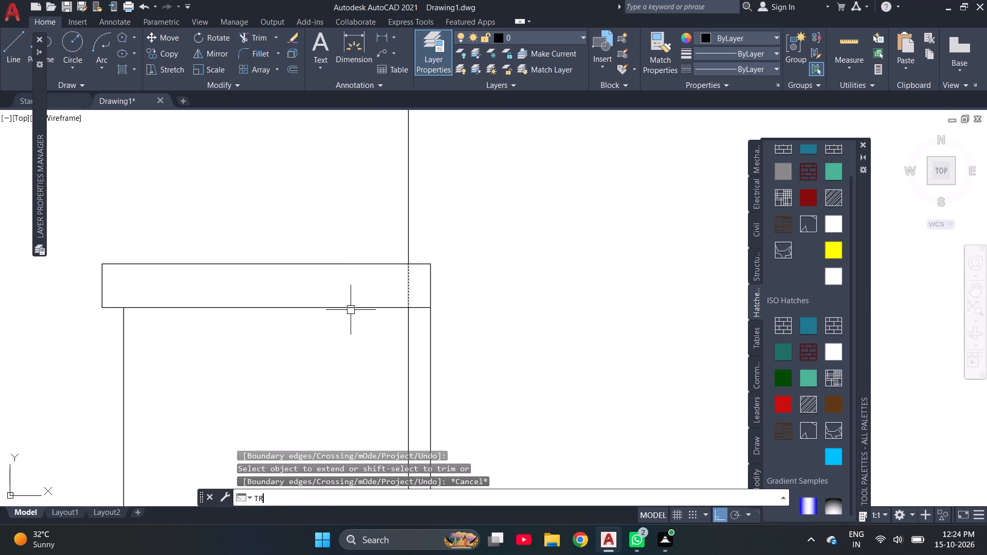
pyautogui.press('Return')
pyautogui.click(414, 286)
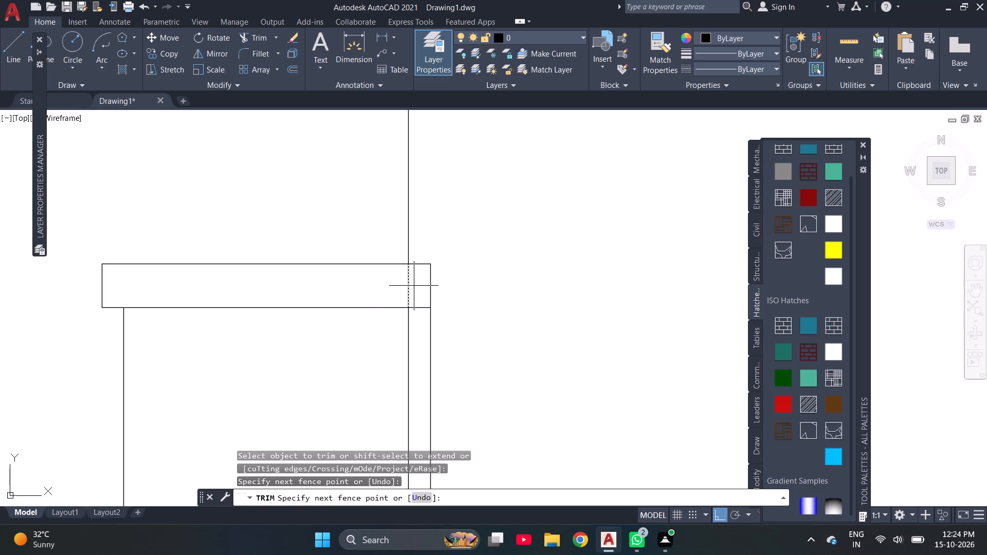
pyautogui.click(408, 289)
pyautogui.scroll(-2, 407, 291)
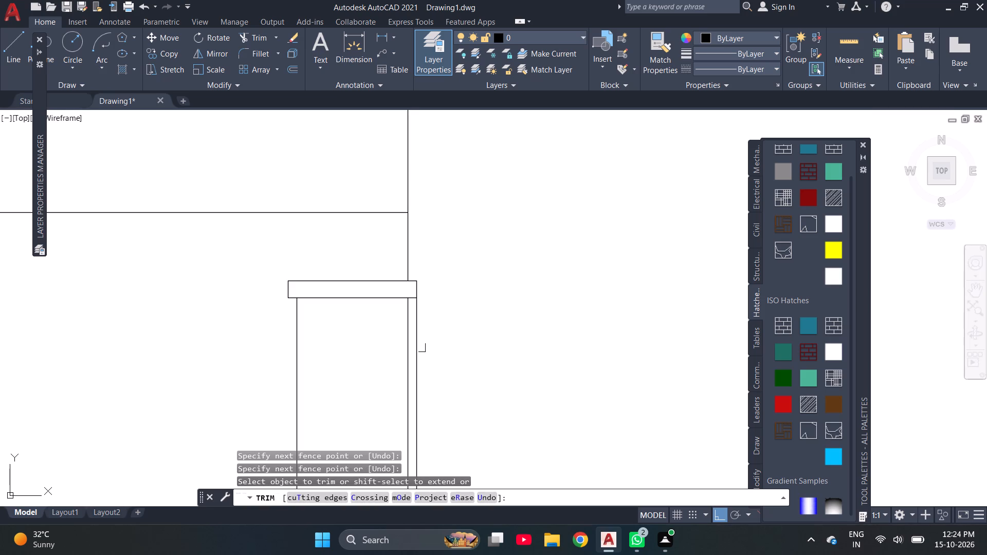
pyautogui.click(417, 354)
# Examine the small slab and its wall above the roof slab, both close up and within the whole elevation.
pyautogui.scroll(-2, 463, 310)
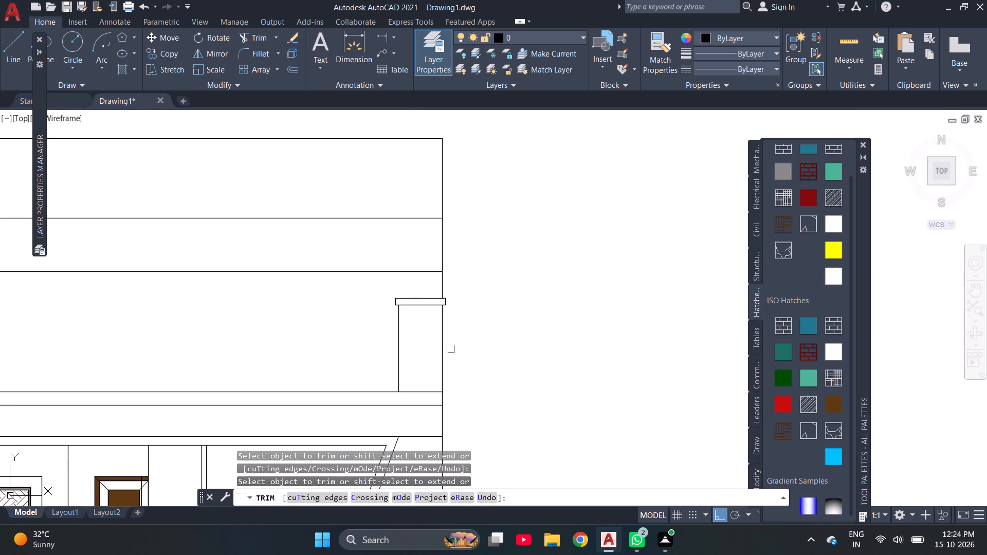
pyautogui.scroll(1, 450, 340)
pyautogui.scroll(-2, 437, 316)
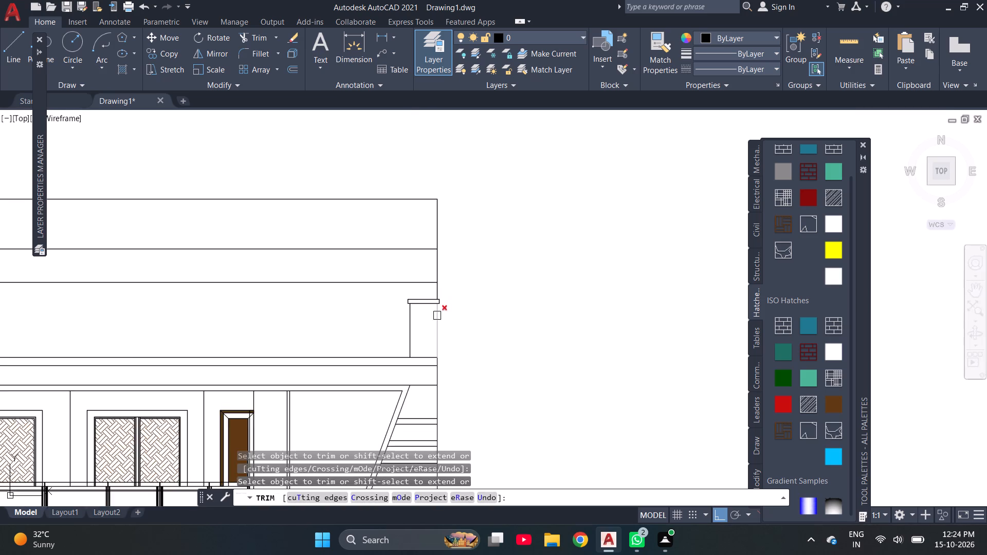
pyautogui.scroll(-2, 441, 316)
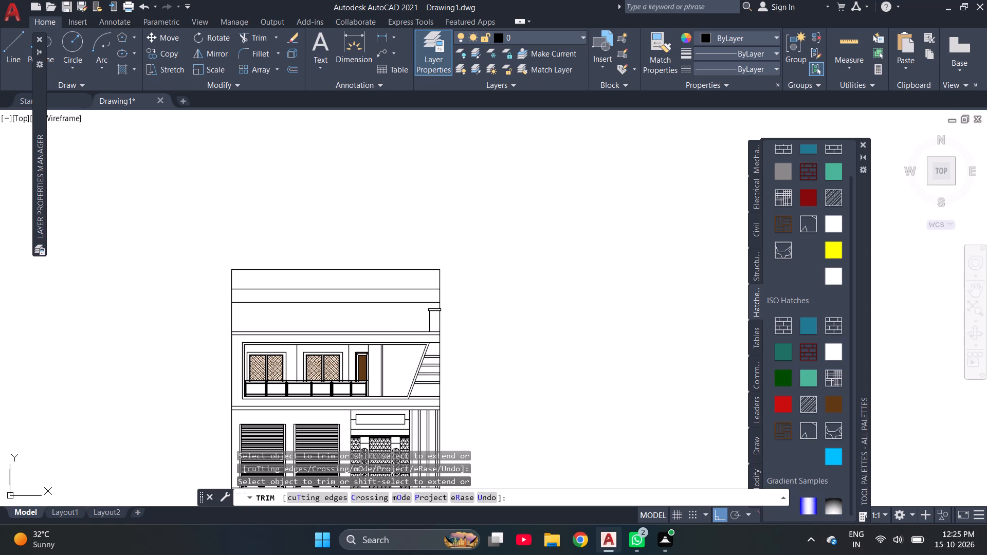
pyautogui.scroll(7, 433, 313)
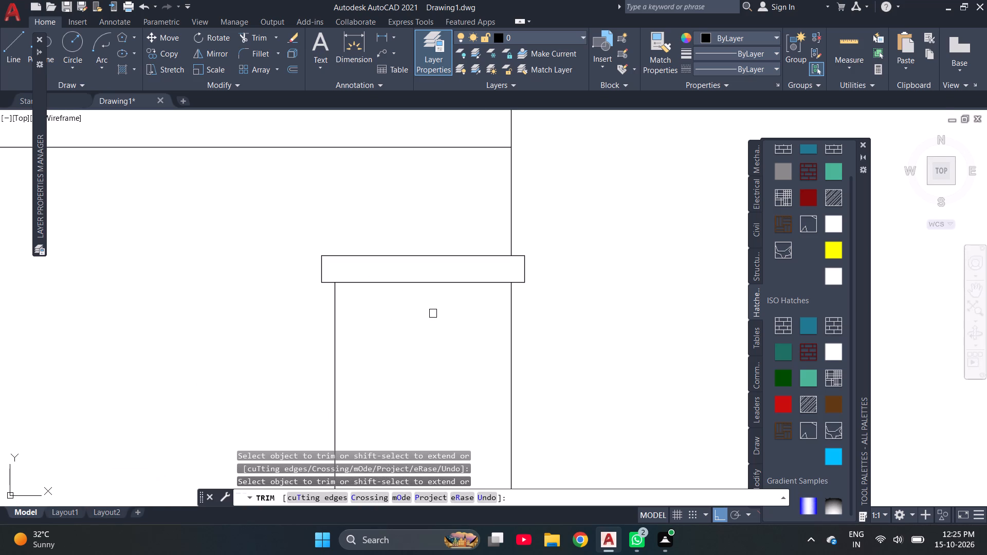
pyautogui.scroll(-4, 433, 313)
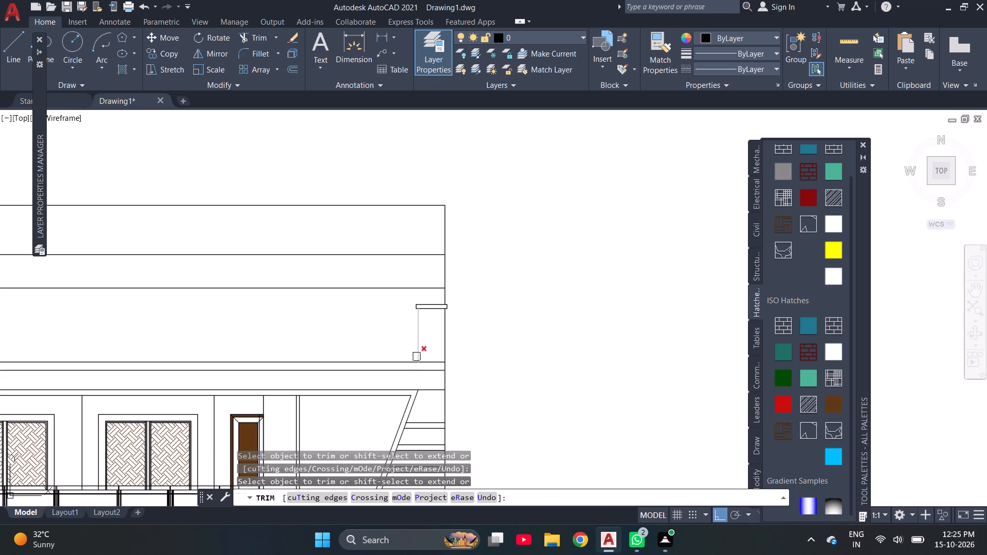
pyautogui.scroll(4, 416, 311)
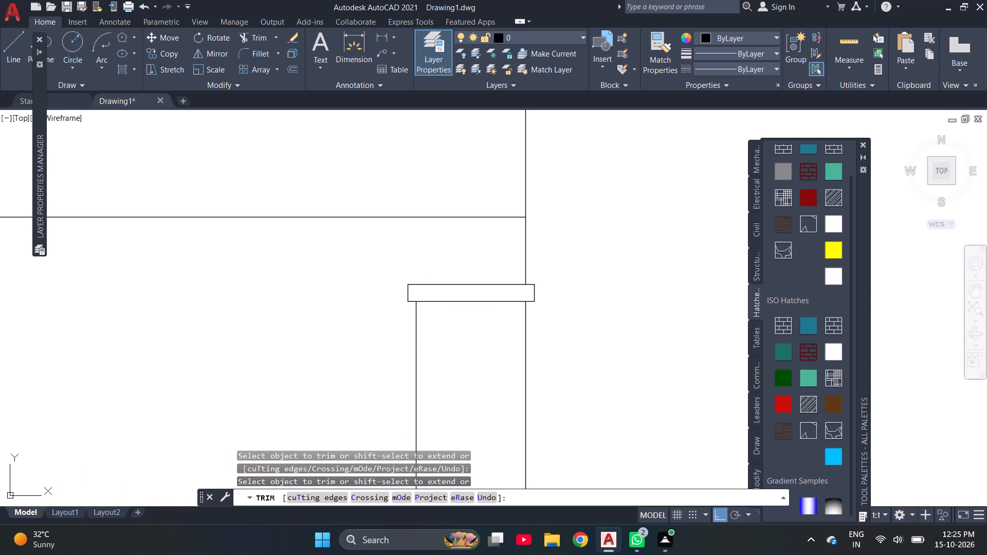
pyautogui.scroll(2, 413, 293)
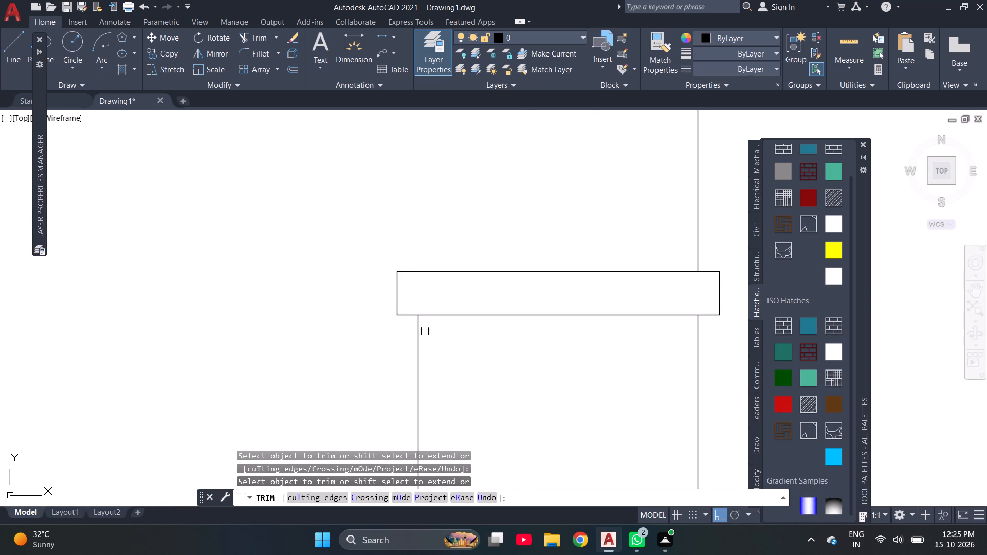
# Extend the right wall line below the small slab up through the slab to its top line.
pyautogui.press('Escape')
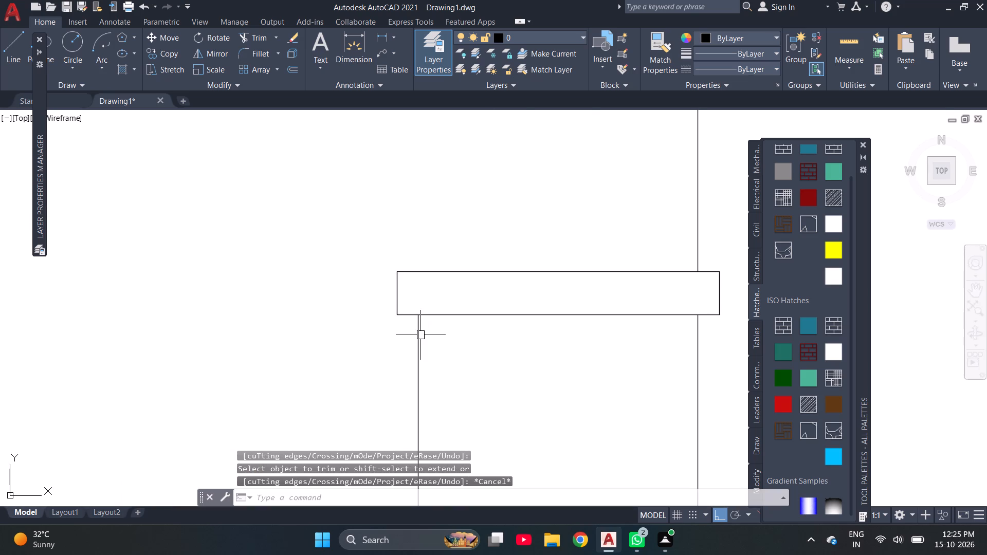
pyautogui.write('EX')
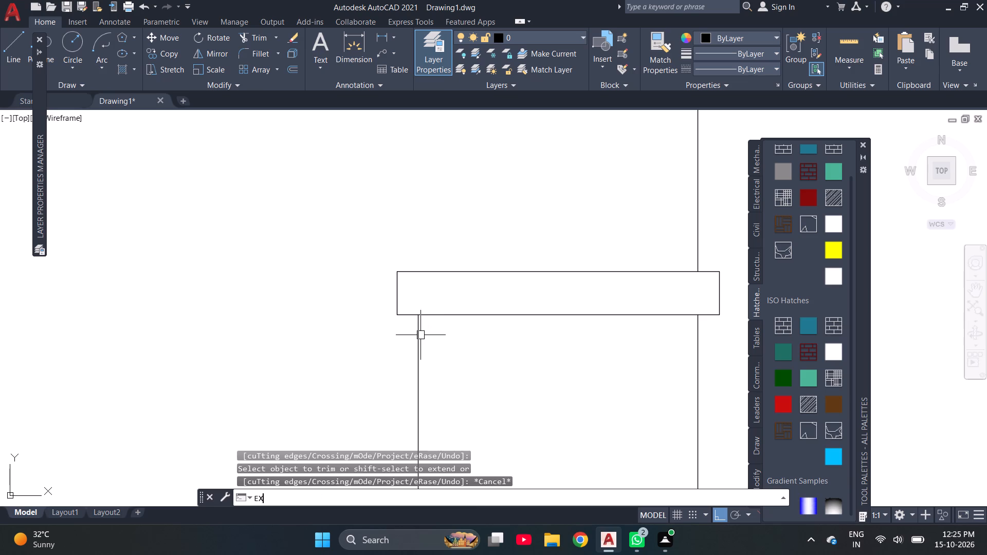
pyautogui.press('Return')
pyautogui.click(421, 335)
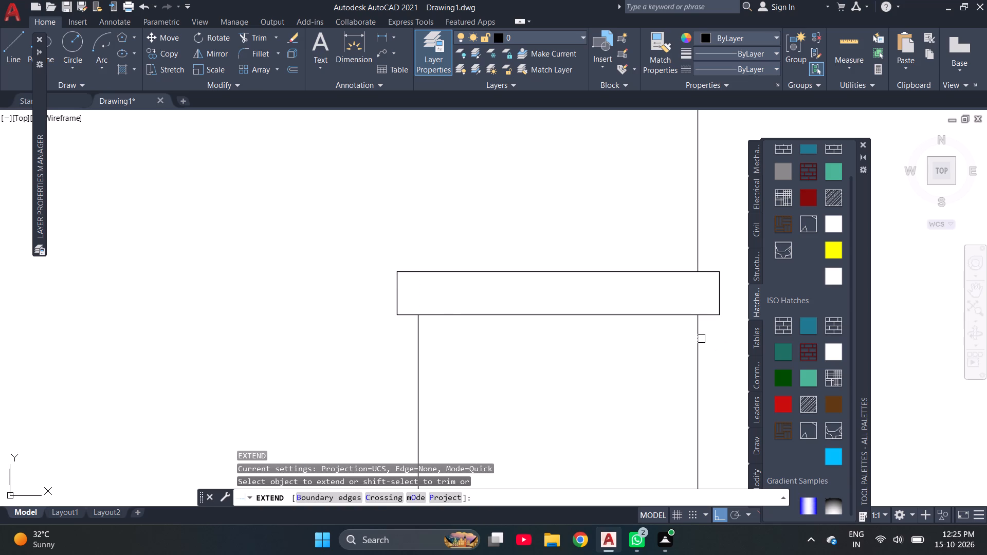
pyautogui.click(702, 338)
pyautogui.press('Escape')
pyautogui.press('Escape')
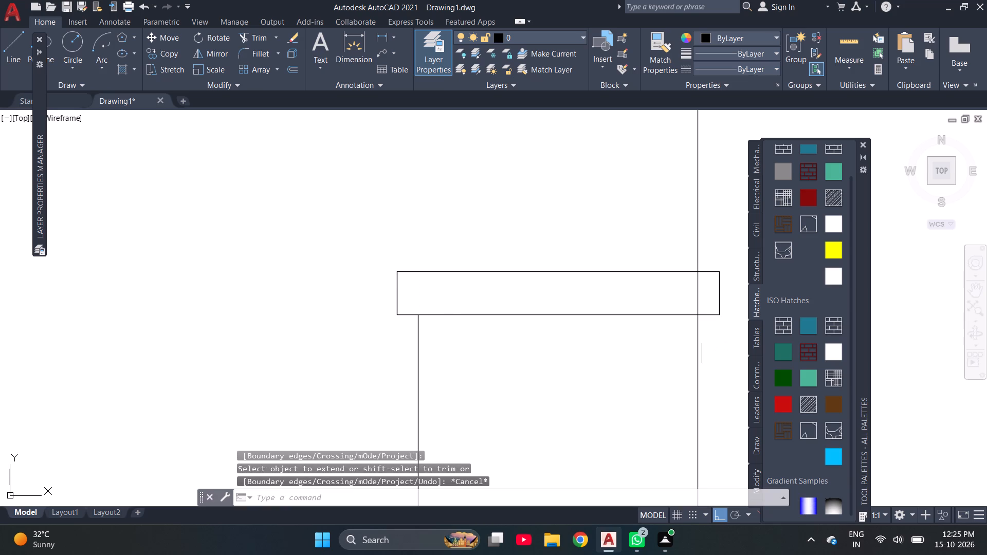
# Offset the right wall line 4" to the right and the left wall line 4" to the left.
pyautogui.press('o')
pyautogui.press('Return')
pyautogui.write('4"')
pyautogui.press('Return')
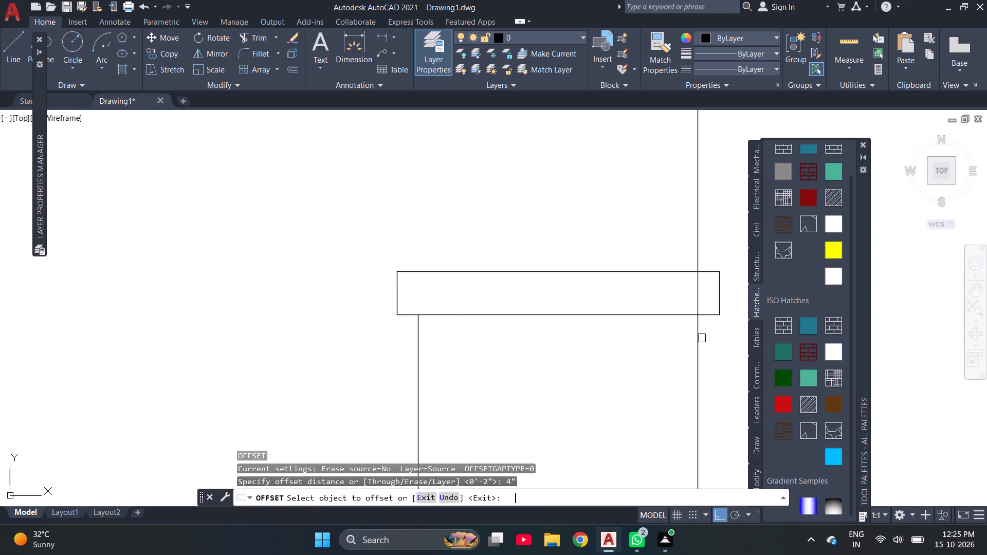
pyautogui.click(698, 297)
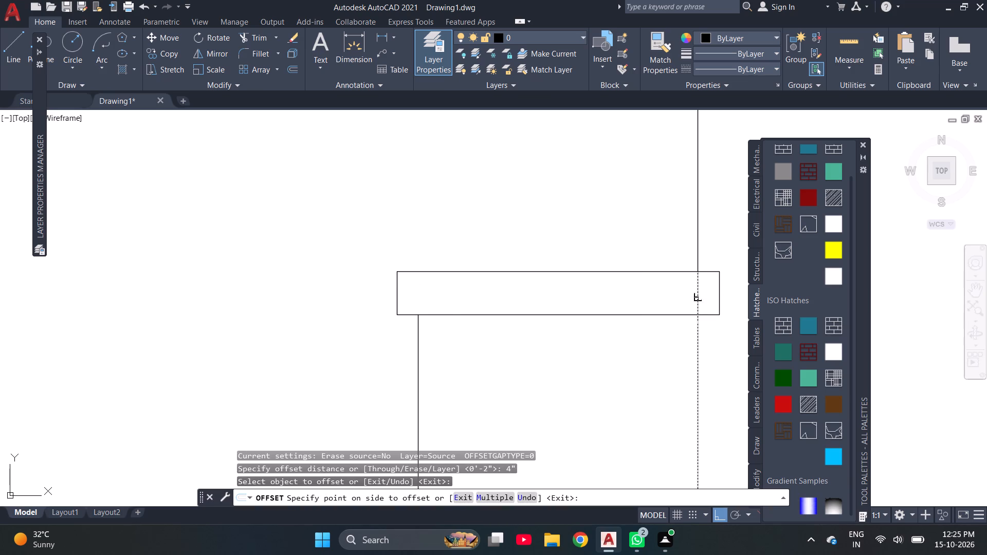
pyautogui.scroll(-2, 565, 292)
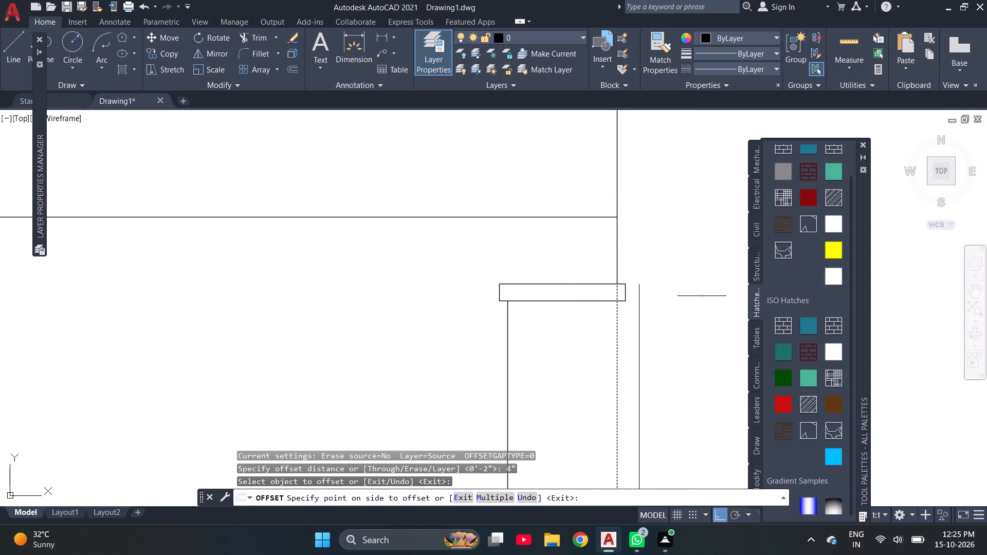
pyautogui.click(689, 295)
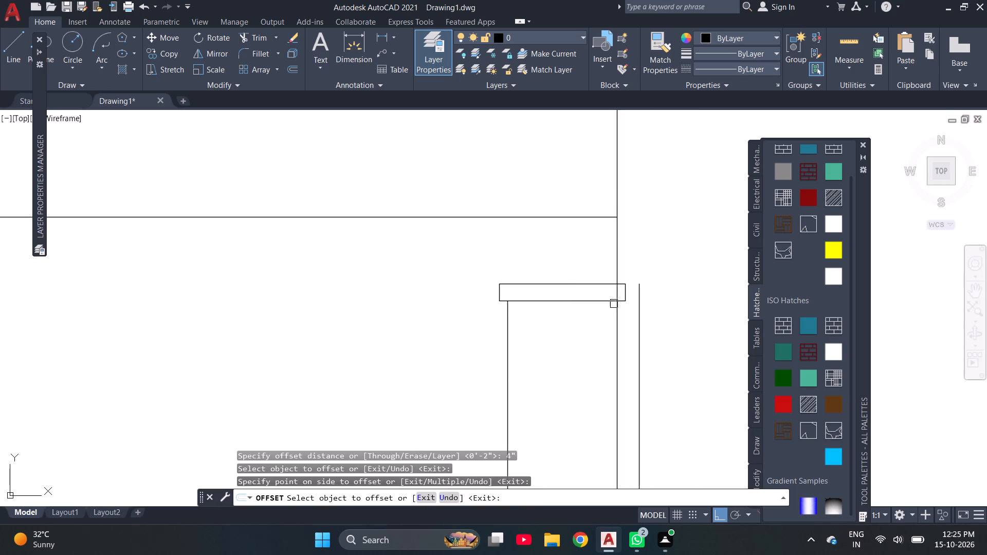
pyautogui.click(507, 321)
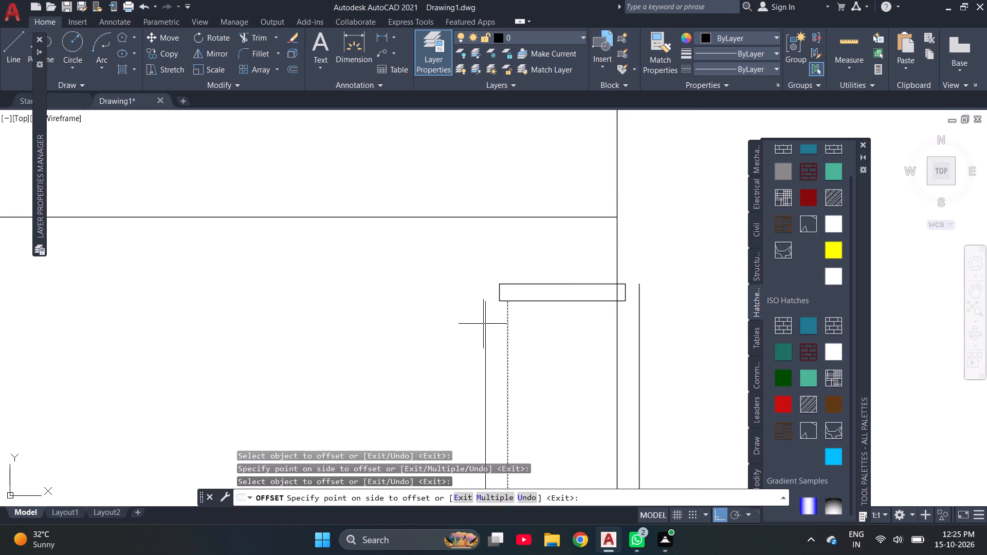
pyautogui.click(482, 324)
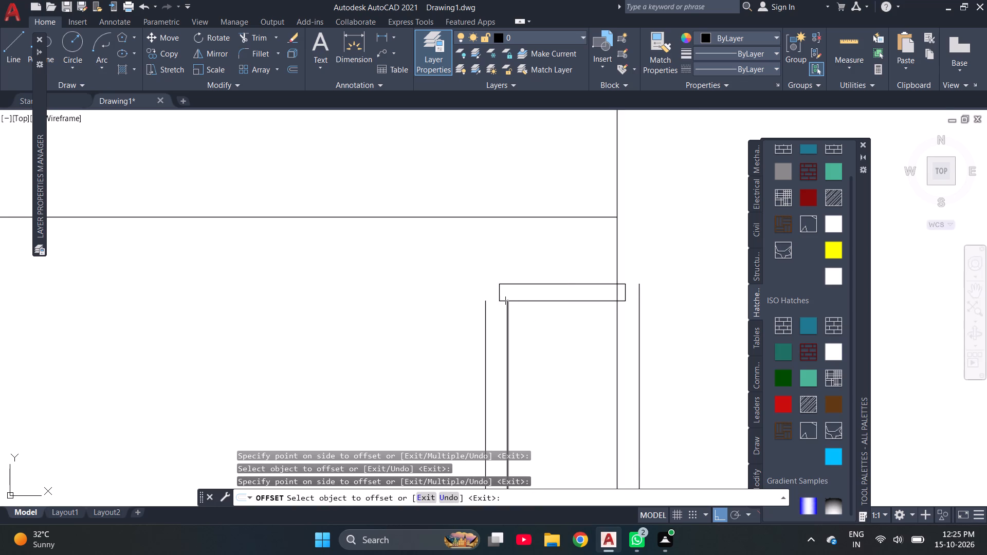
pyautogui.press('Escape')
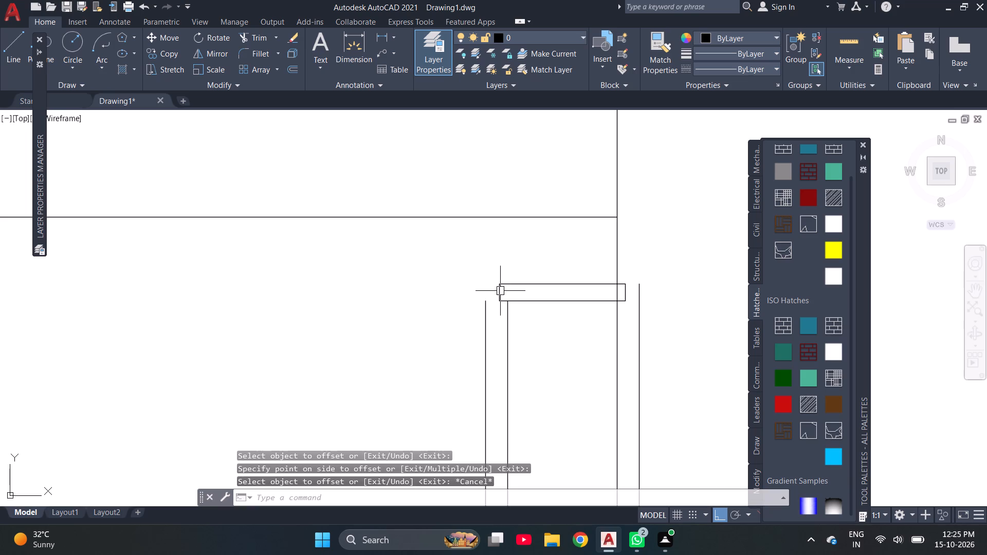
# Extend the small slab's bottom line to both 4" offset lines and its top line to the right-hand one.
pyautogui.write('EX')
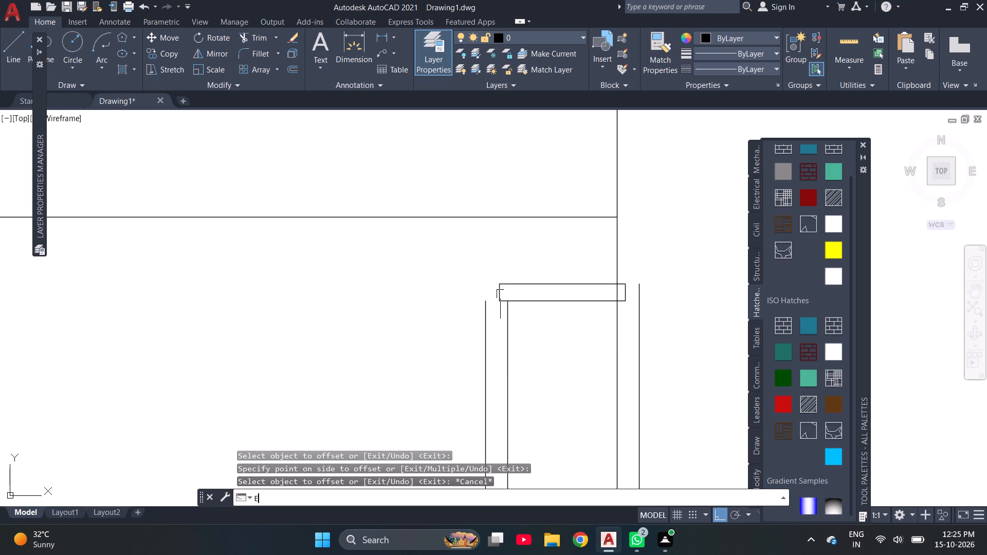
pyautogui.press('space')
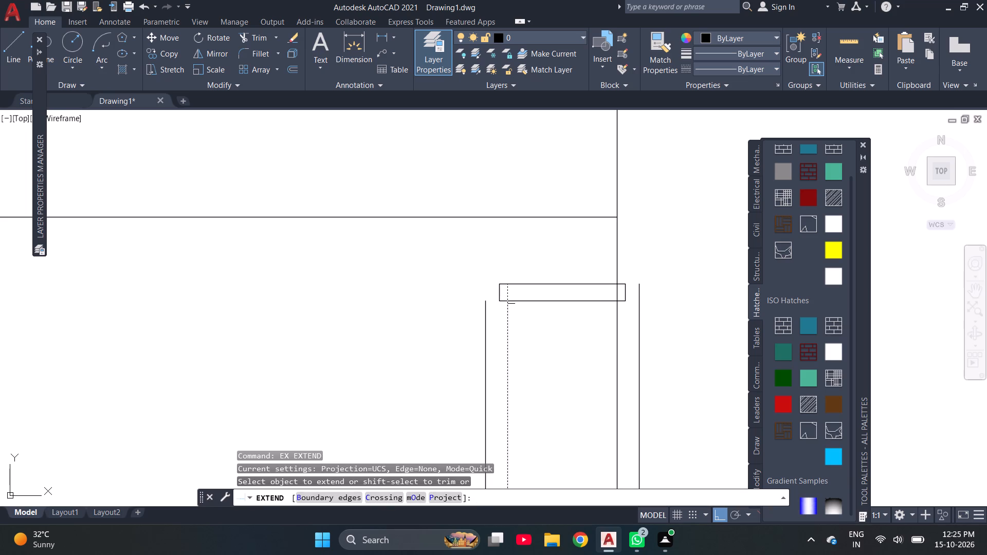
pyautogui.click(534, 302)
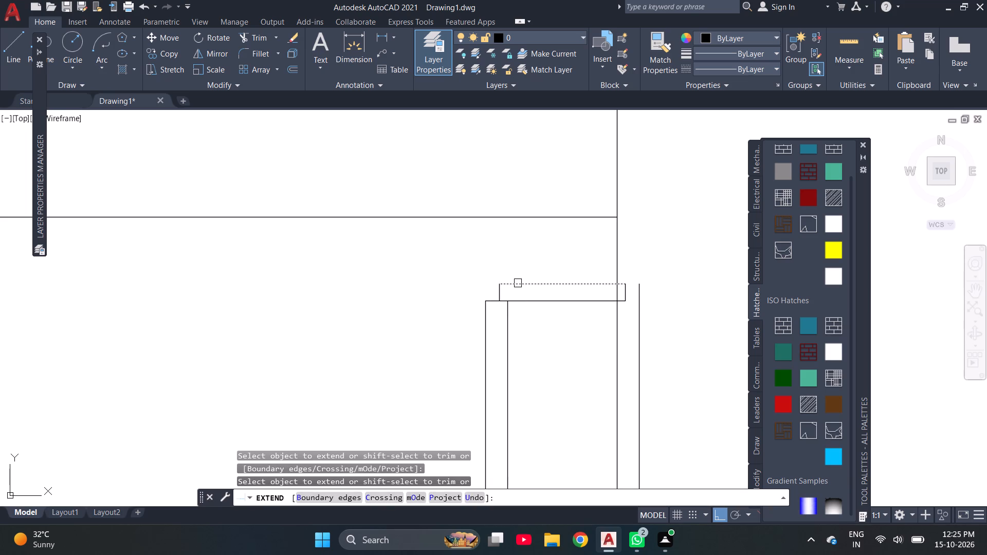
pyautogui.click(518, 283)
pyautogui.click(618, 286)
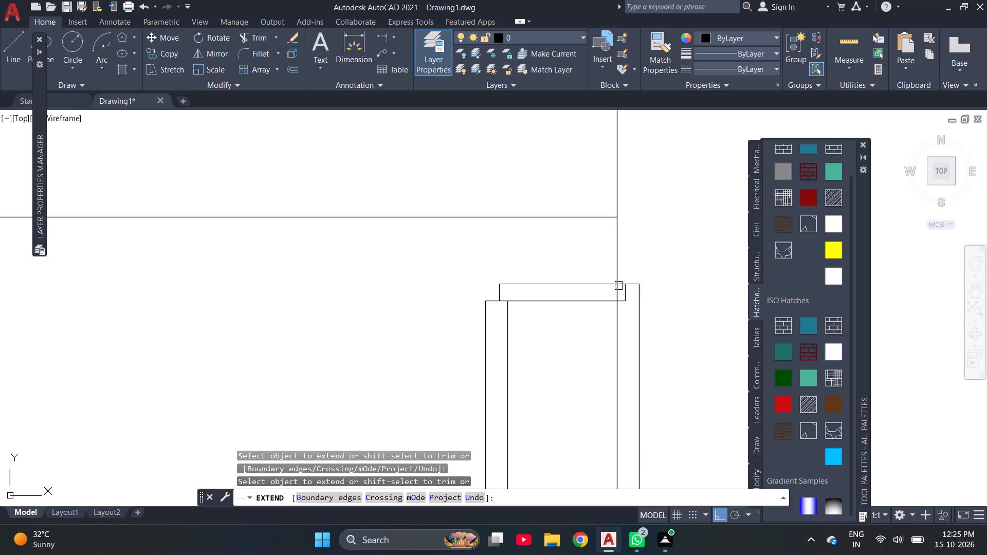
pyautogui.click(618, 301)
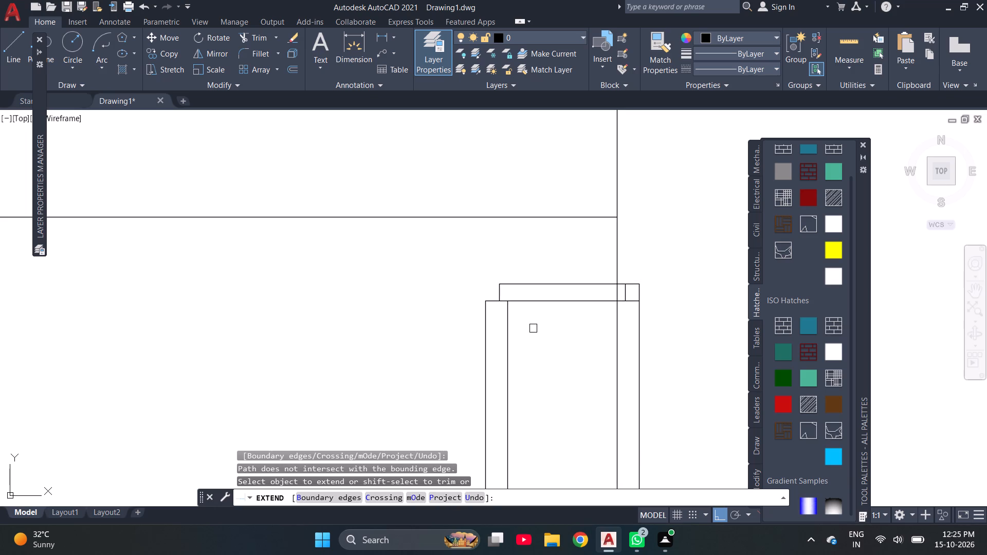
pyautogui.press('Escape')
# Trim away the small slab's old left end line and the former left wall line beneath it.
pyautogui.write('TR')
pyautogui.press('Return')
pyautogui.scroll(2, 498, 256)
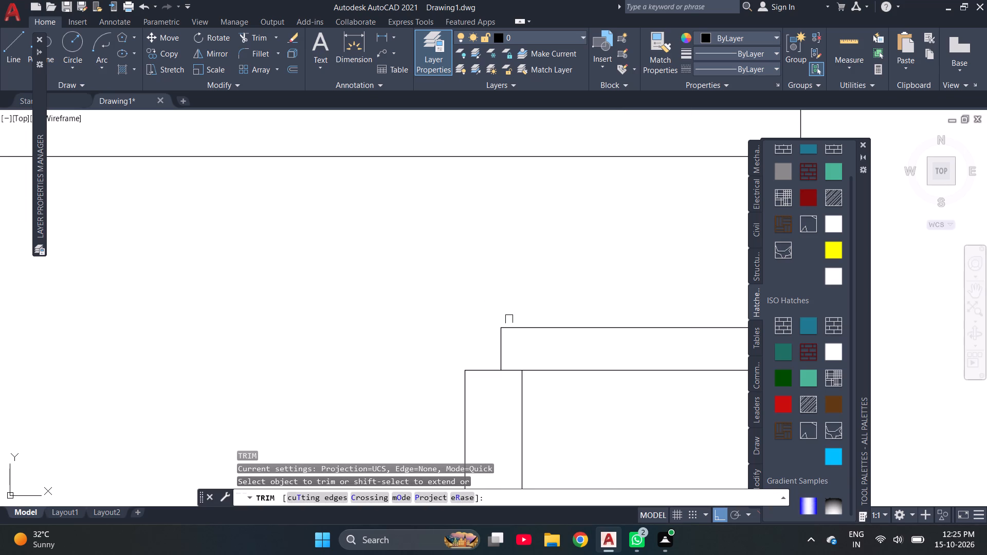
pyautogui.click(499, 356)
pyautogui.scroll(-1, 479, 344)
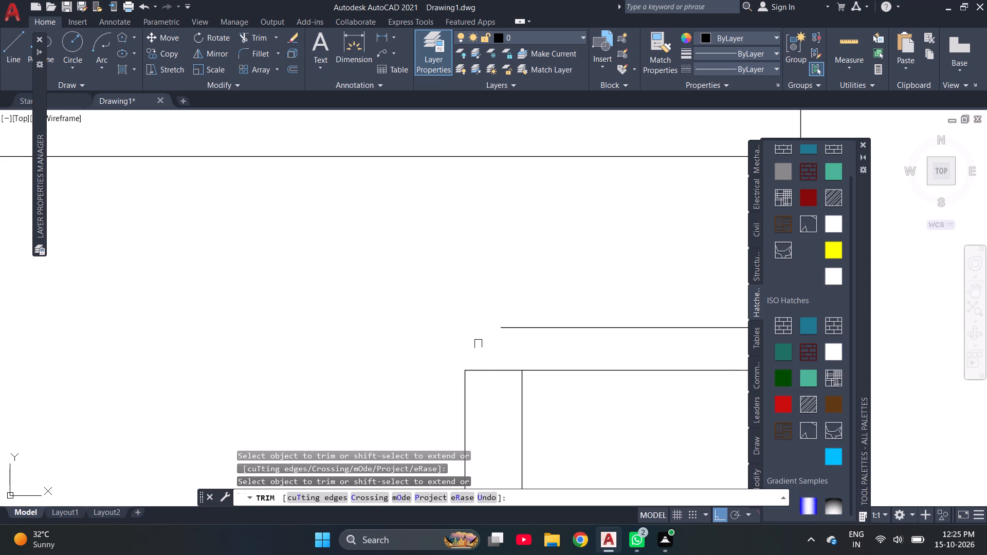
pyautogui.scroll(-4, 482, 343)
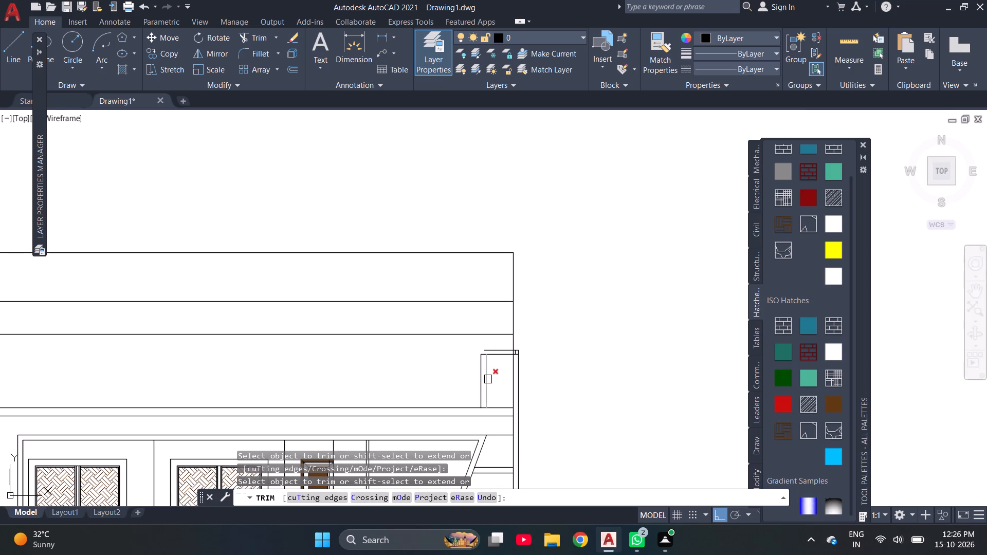
pyautogui.click(488, 379)
# Trim the slab's old right end line, the 4" offset line below it and the wall line inside the slab.
pyautogui.scroll(3, 516, 372)
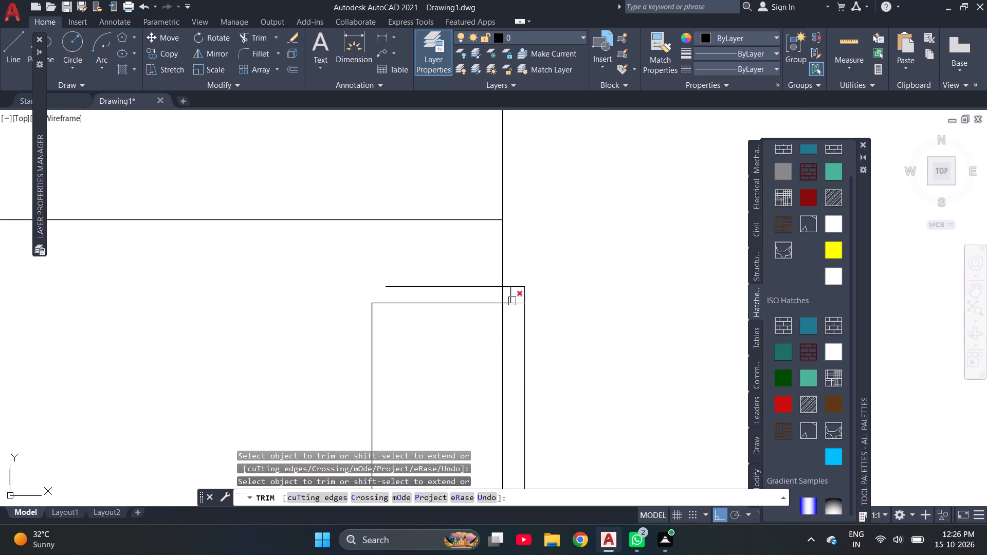
pyautogui.scroll(3, 508, 296)
pyautogui.click(514, 294)
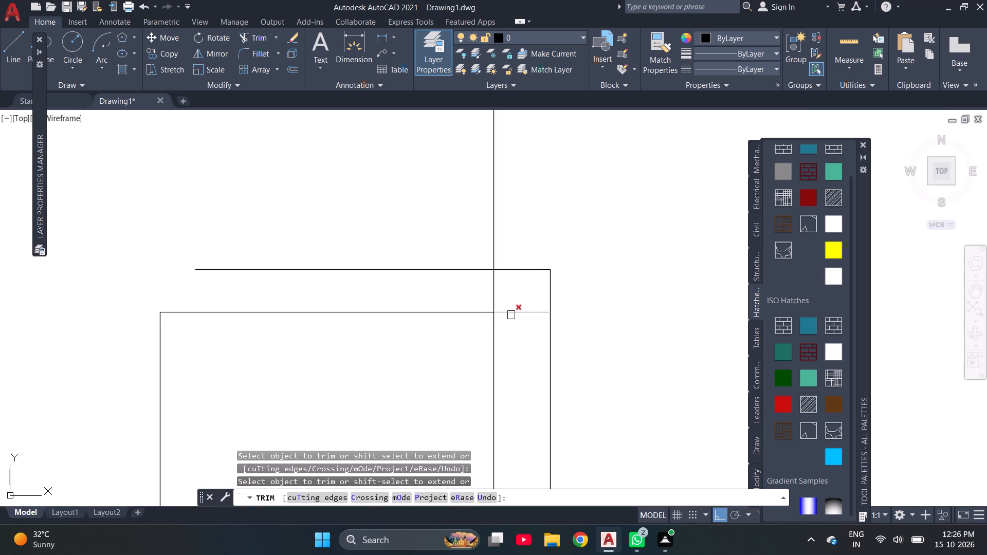
pyautogui.click(554, 359)
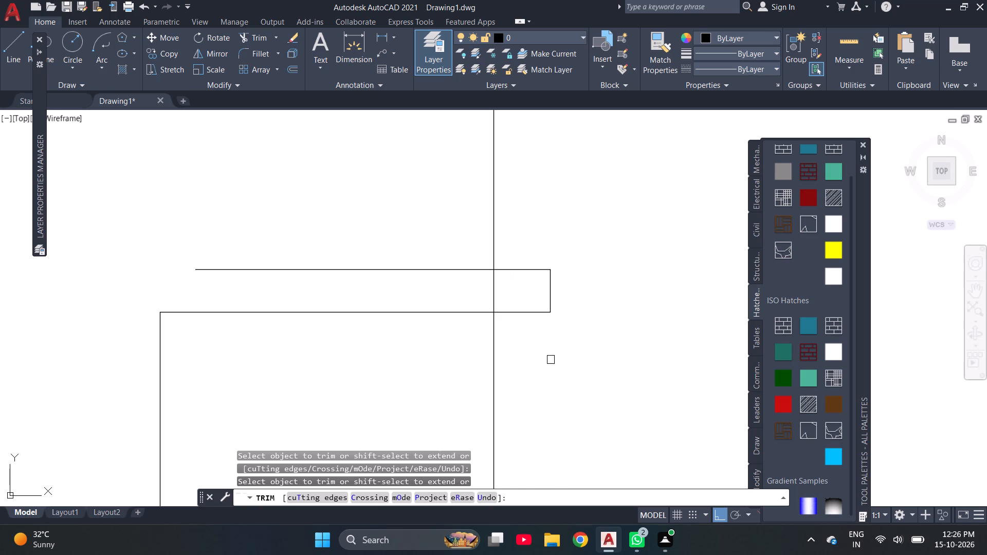
pyautogui.click(495, 291)
pyautogui.scroll(-1, 535, 353)
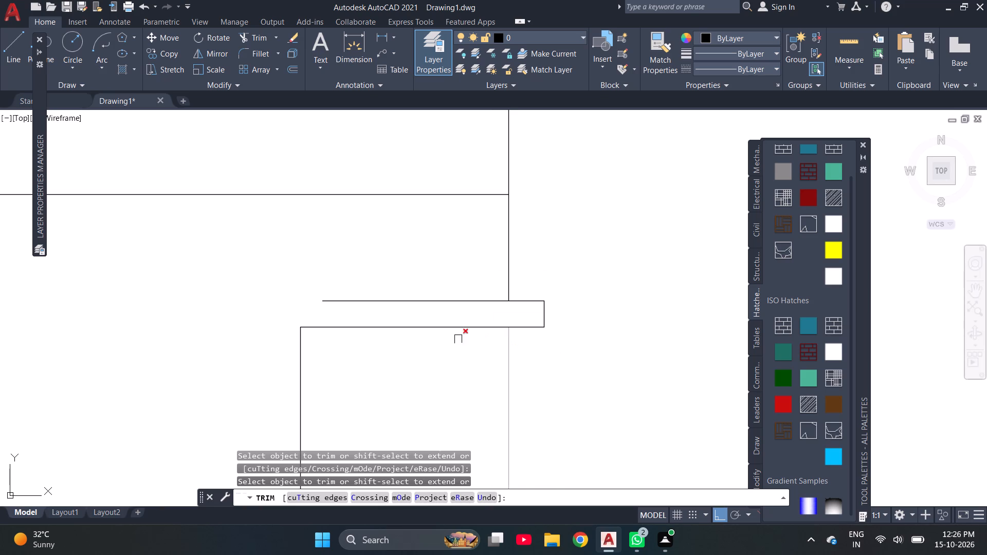
# Draw a vertical line from the slab's lower left corner up past the level of its top line.
pyautogui.press('l')
pyautogui.press('Return')
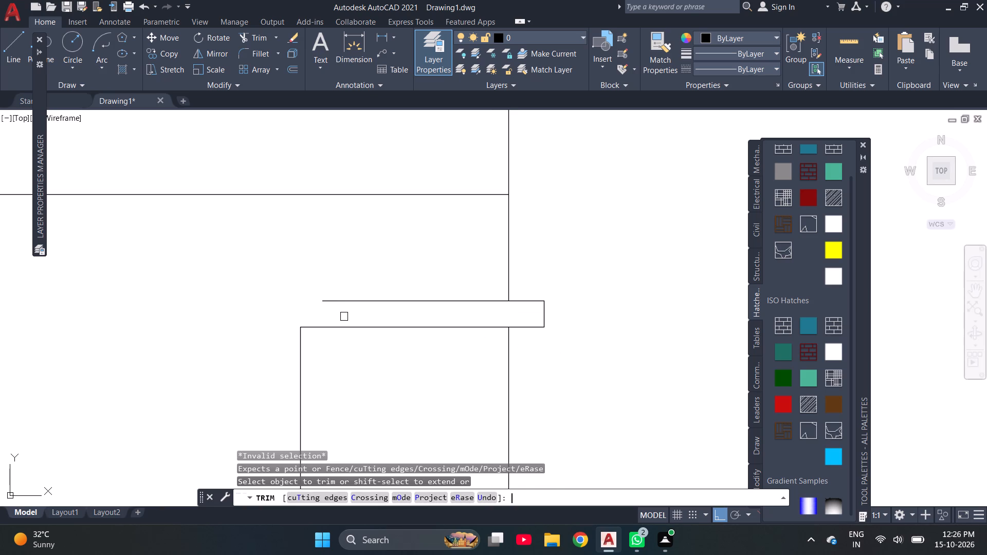
pyautogui.press('Escape')
pyautogui.press('l')
pyautogui.press('Return')
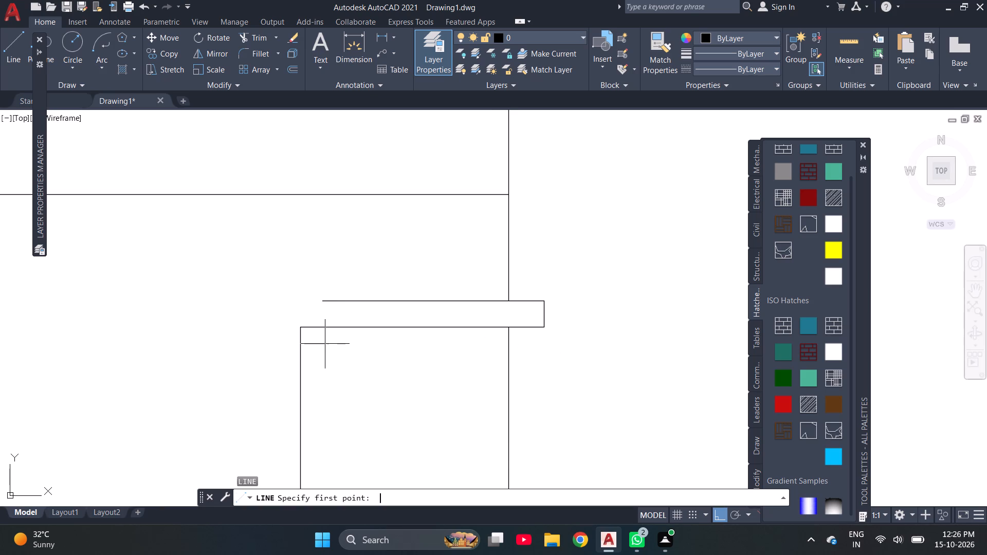
pyautogui.scroll(3, 299, 308)
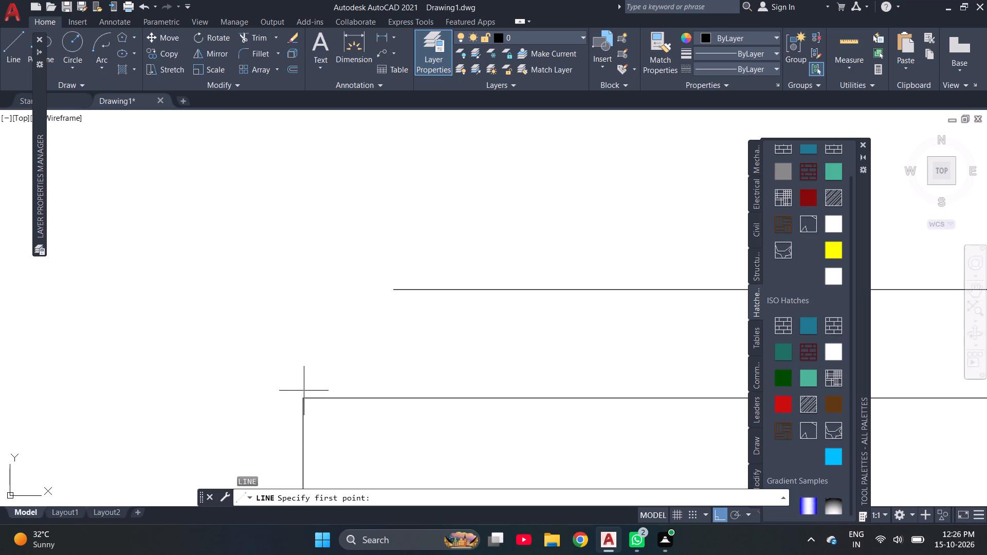
pyautogui.click(302, 399)
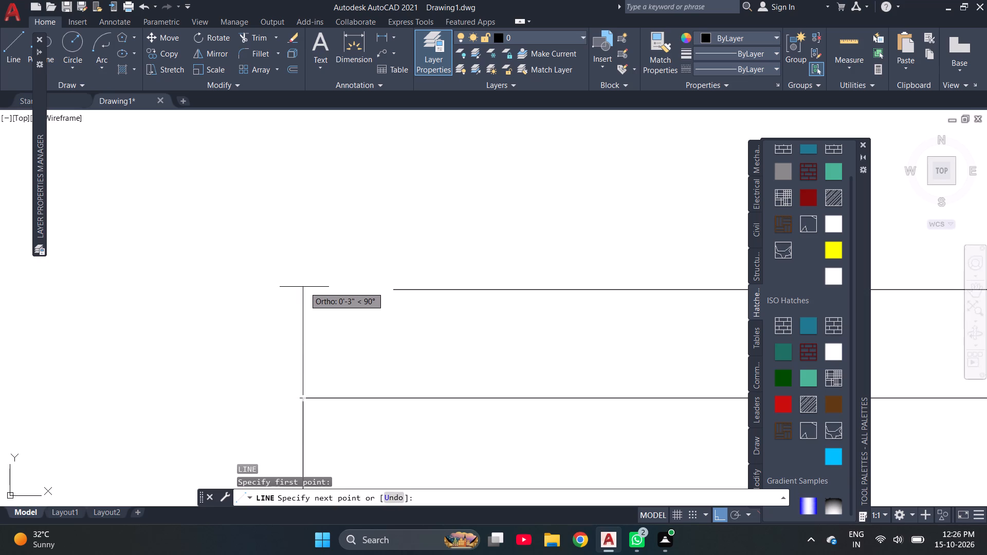
pyautogui.click(304, 268)
pyautogui.press('Escape')
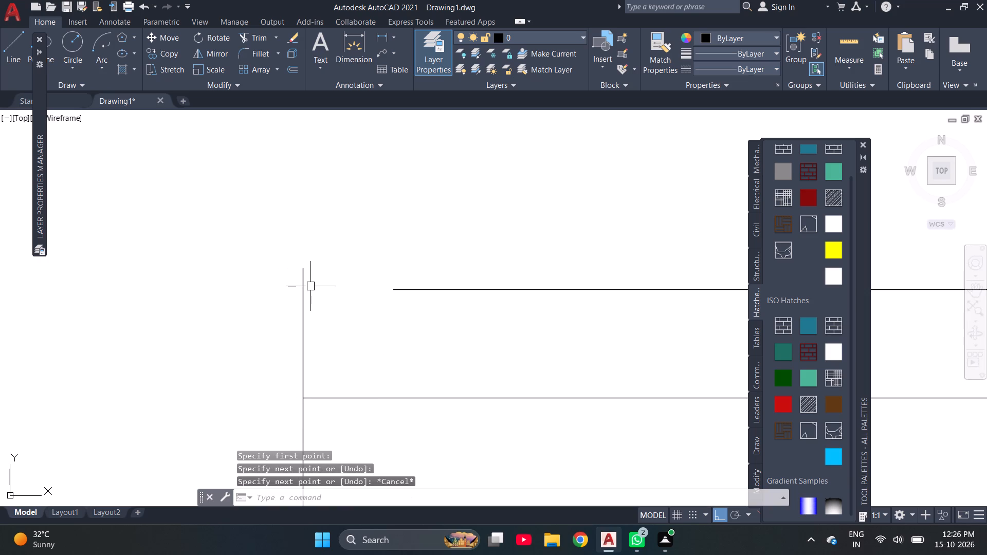
# Extend the slab's top line to the new left end line and trim the excess of that line above it.
pyautogui.write('EX')
pyautogui.press('Return')
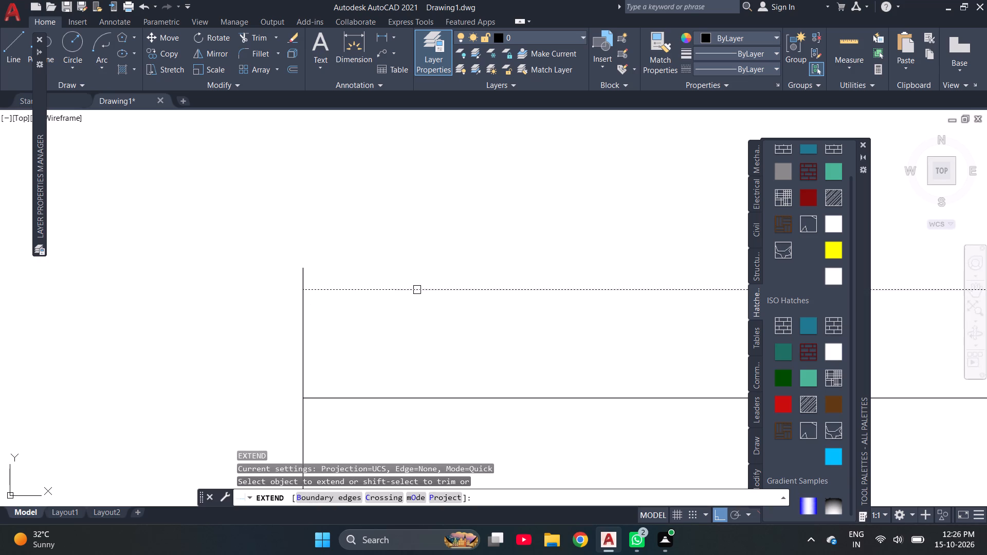
pyautogui.click(417, 290)
pyautogui.press('Escape')
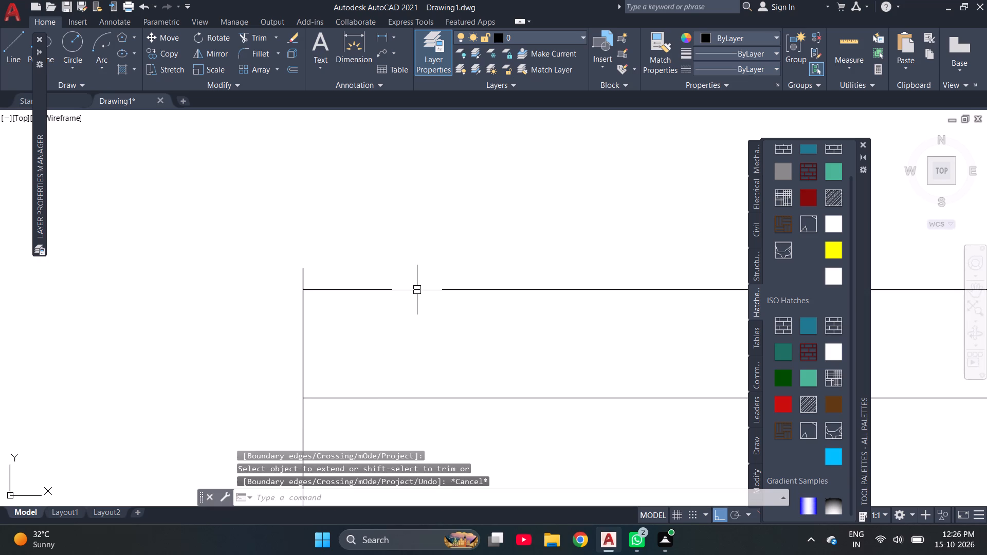
pyautogui.write('TR')
pyautogui.press('Return')
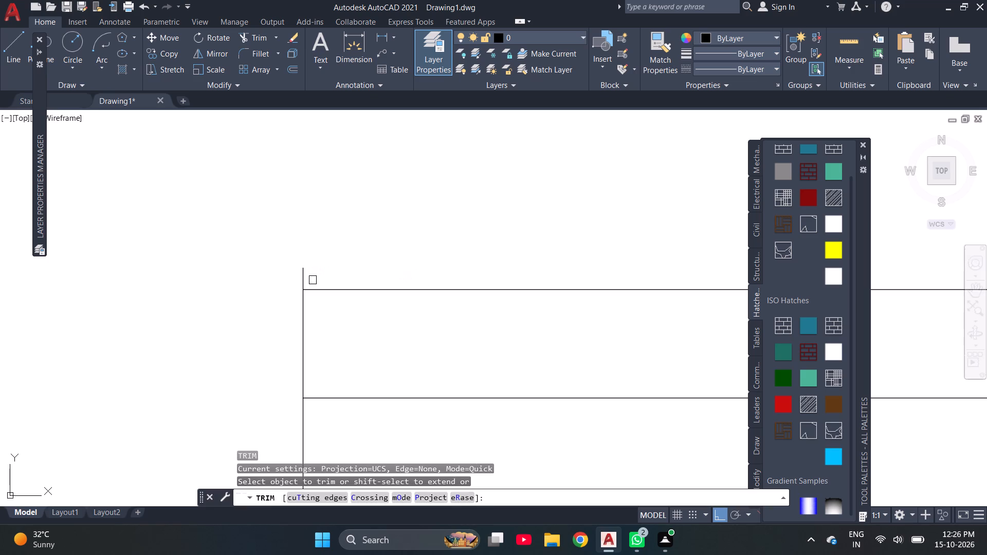
pyautogui.click(304, 276)
# Draw a vertical line from the top end of the outer slanted stair line up to the underside of the small overhanging slab.
pyautogui.scroll(-3, 334, 284)
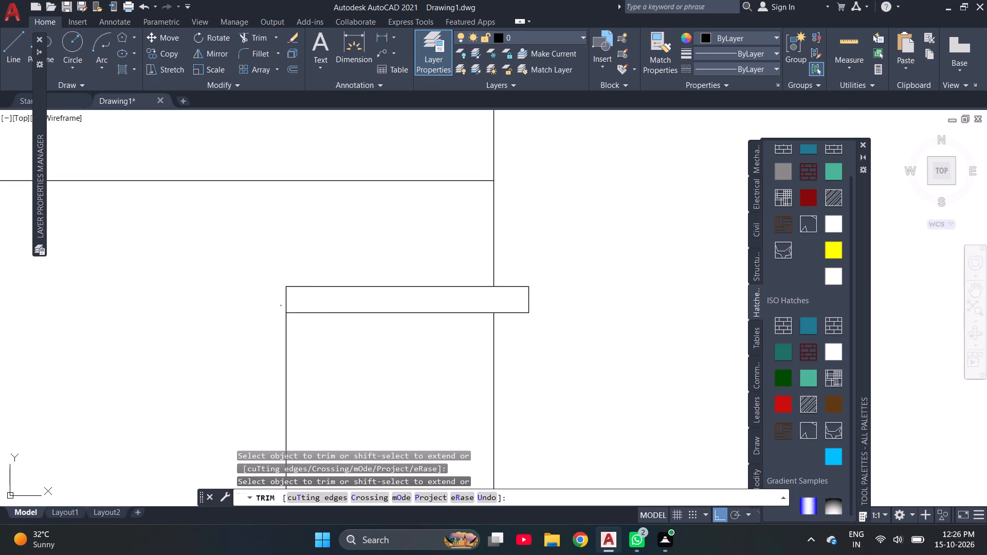
pyautogui.scroll(-2, 368, 363)
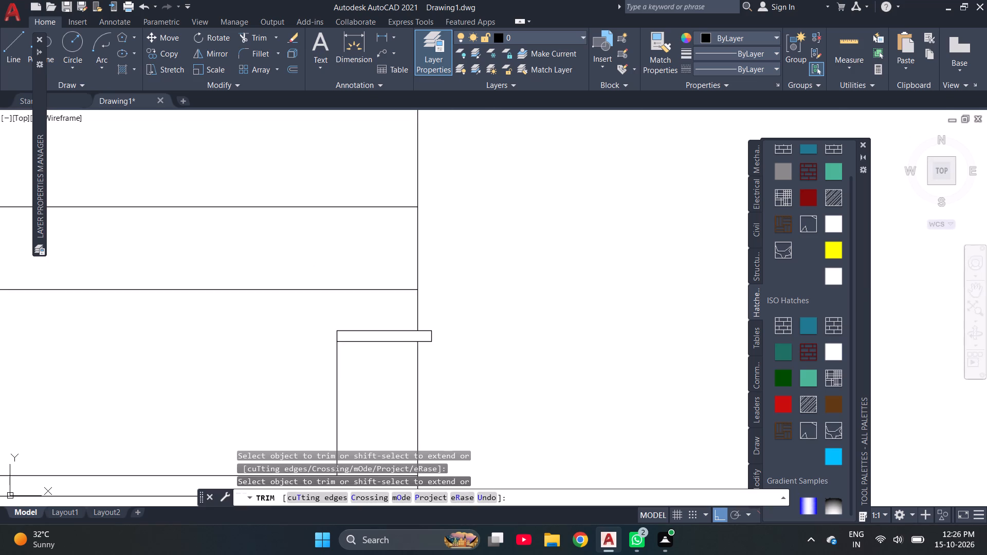
pyautogui.scroll(-2, 400, 348)
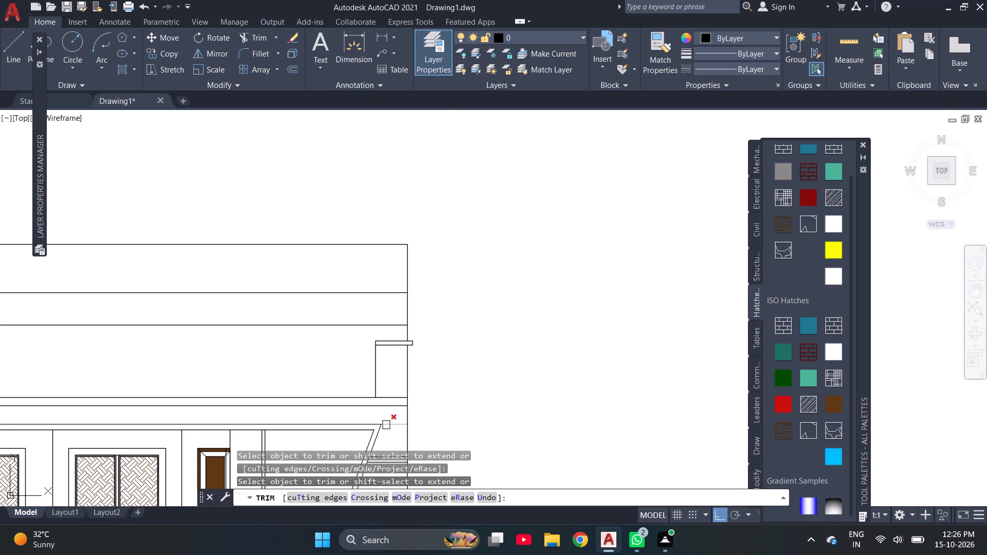
pyautogui.press('l')
pyautogui.press('Return')
pyautogui.scroll(4, 378, 420)
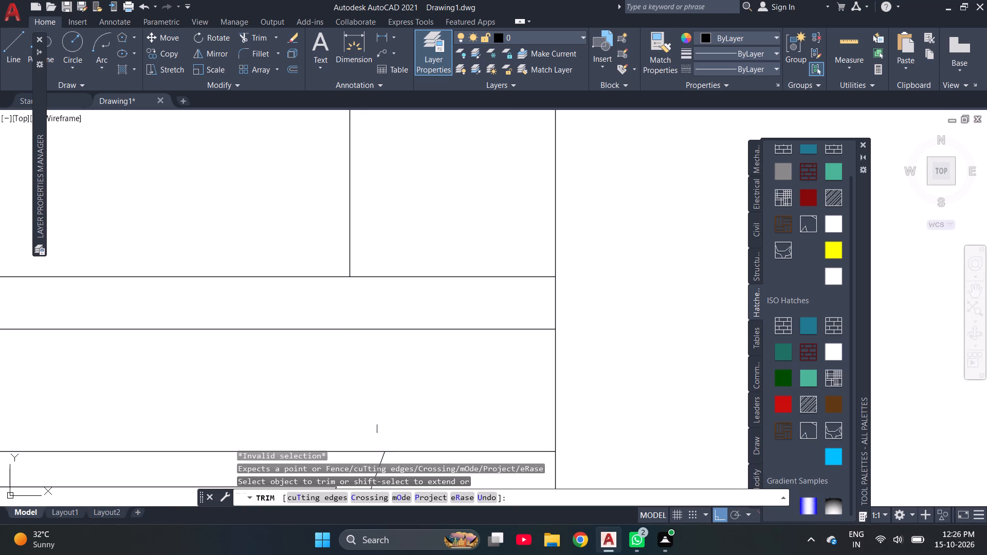
pyautogui.press('Escape')
pyautogui.press('l')
pyautogui.press('Return')
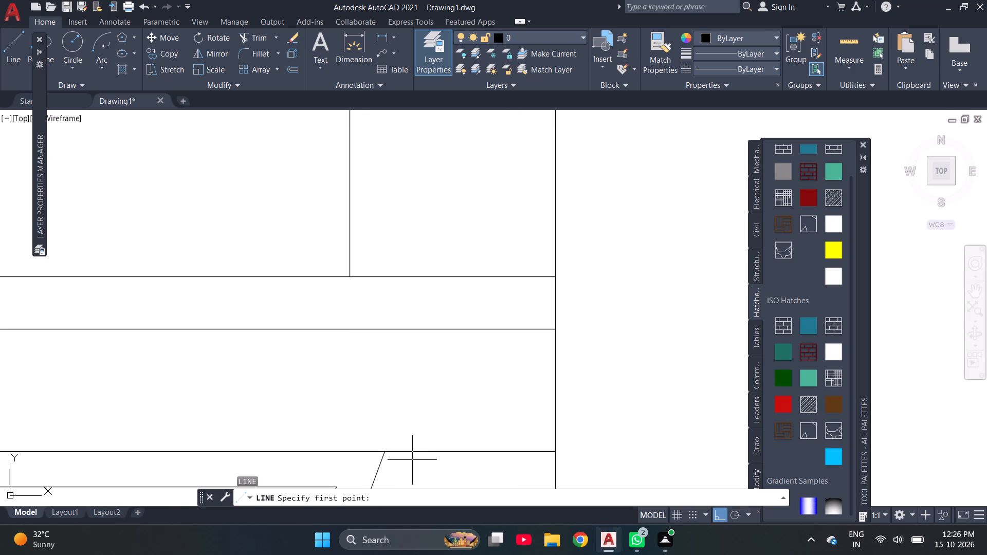
pyautogui.click(387, 453)
pyautogui.scroll(-3, 396, 214)
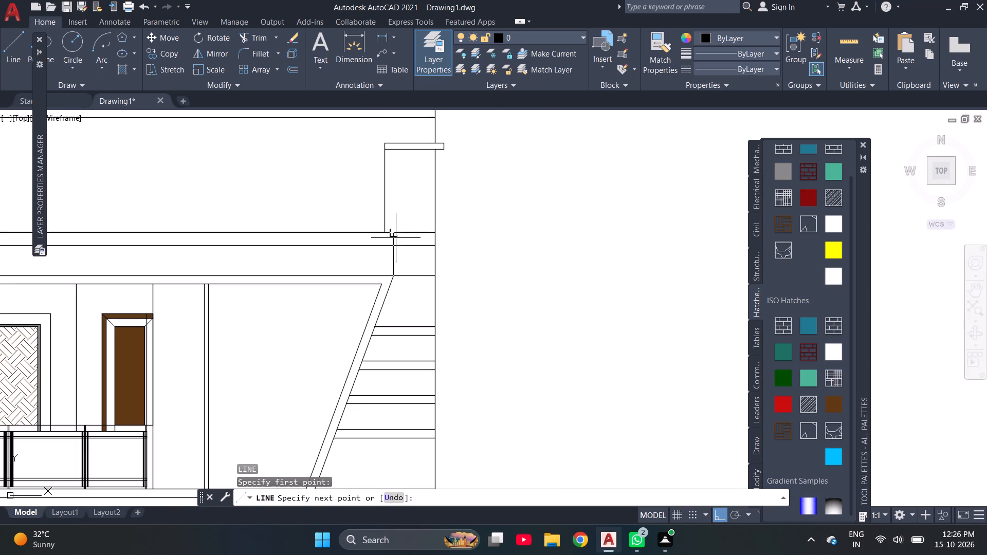
pyautogui.scroll(4, 391, 147)
pyautogui.click(395, 154)
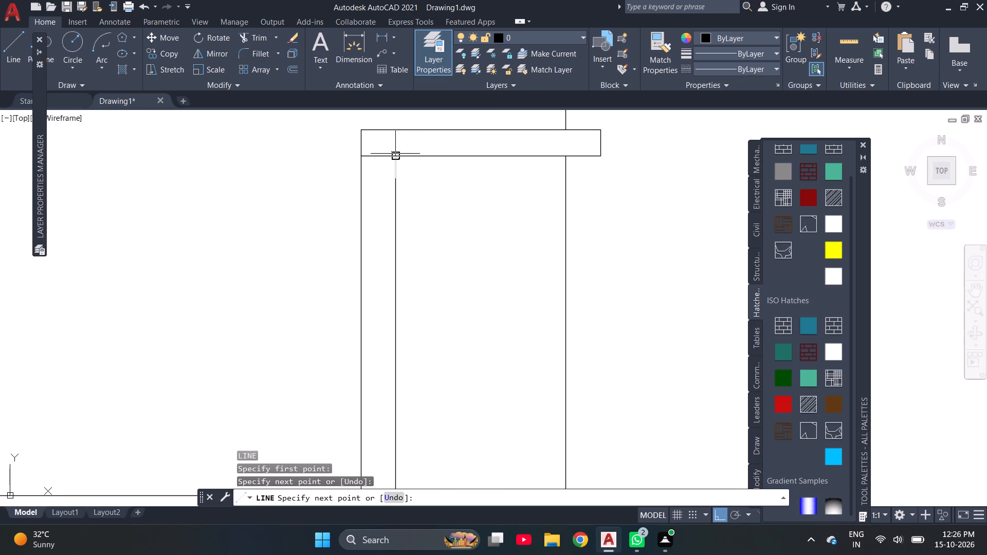
pyautogui.press('Escape')
# Trim away the old left wall line below the small slab and the new line's segments crossing the two roof slab bands.
pyautogui.write('TR')
pyautogui.press('Return')
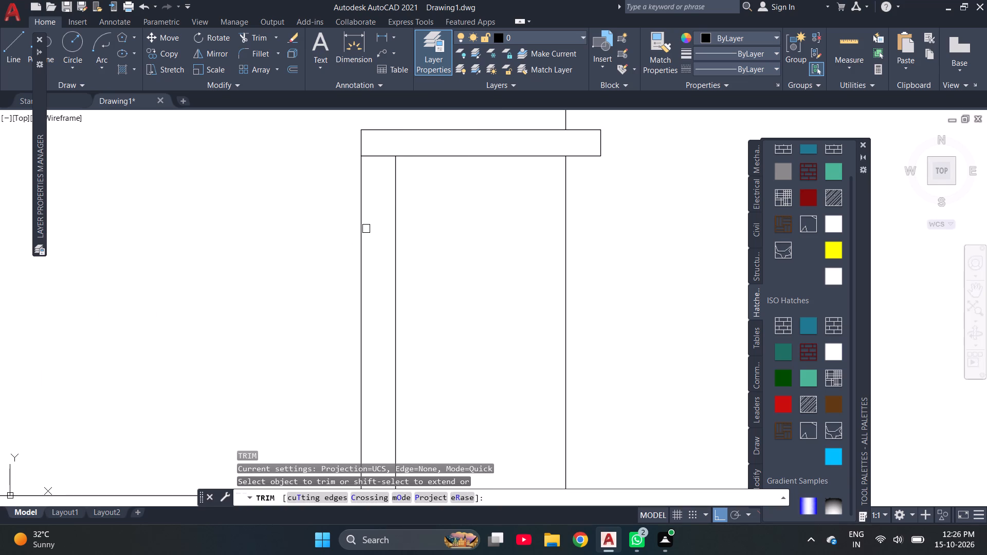
pyautogui.click(366, 229)
pyautogui.click(360, 230)
pyautogui.scroll(-3, 364, 232)
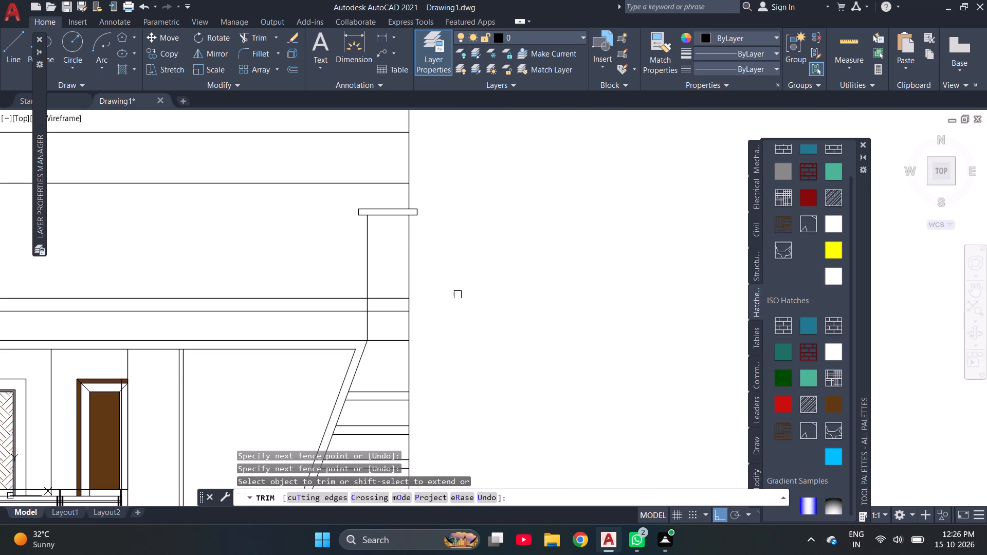
pyautogui.click(363, 331)
pyautogui.scroll(3, 365, 303)
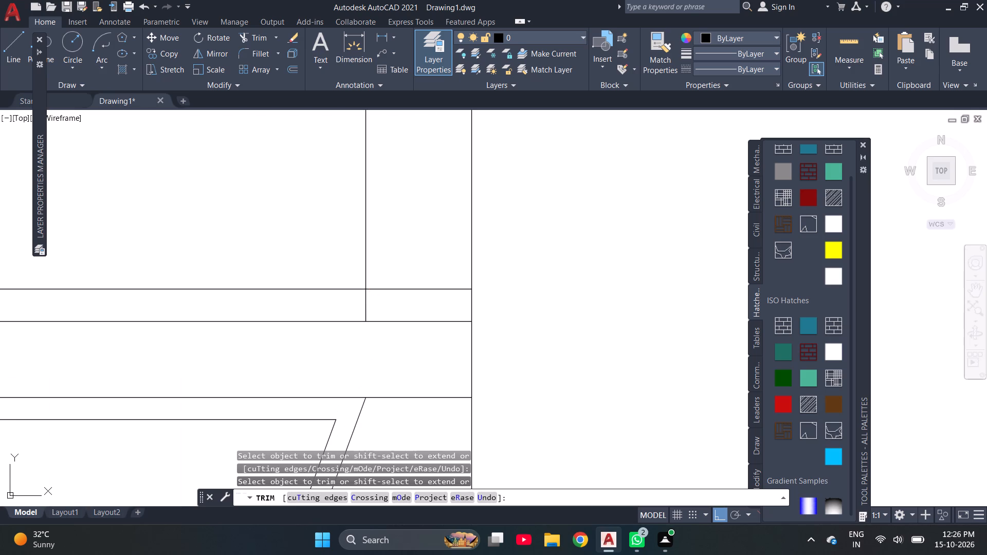
pyautogui.click(365, 306)
pyautogui.scroll(-2, 499, 302)
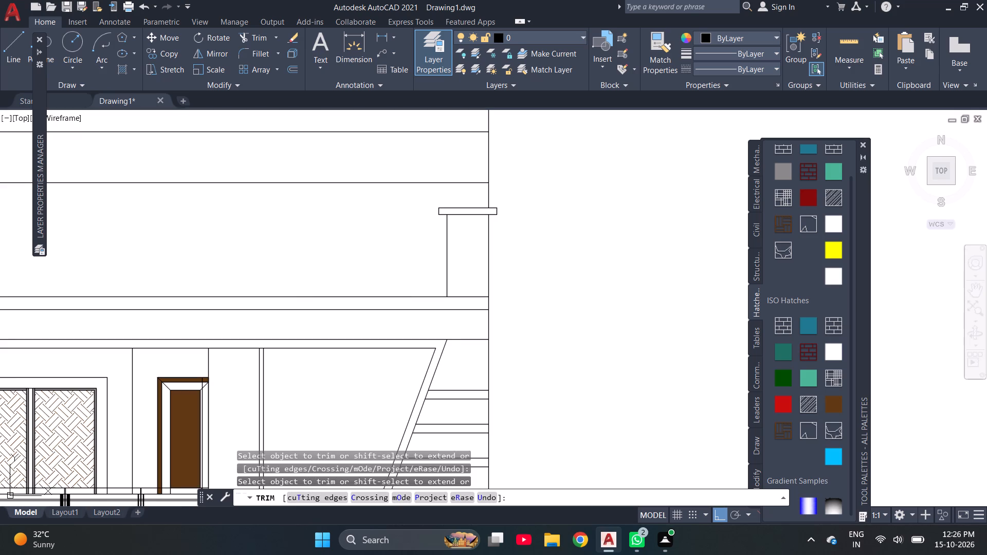
pyautogui.scroll(-4, 513, 313)
pyautogui.scroll(3, 422, 290)
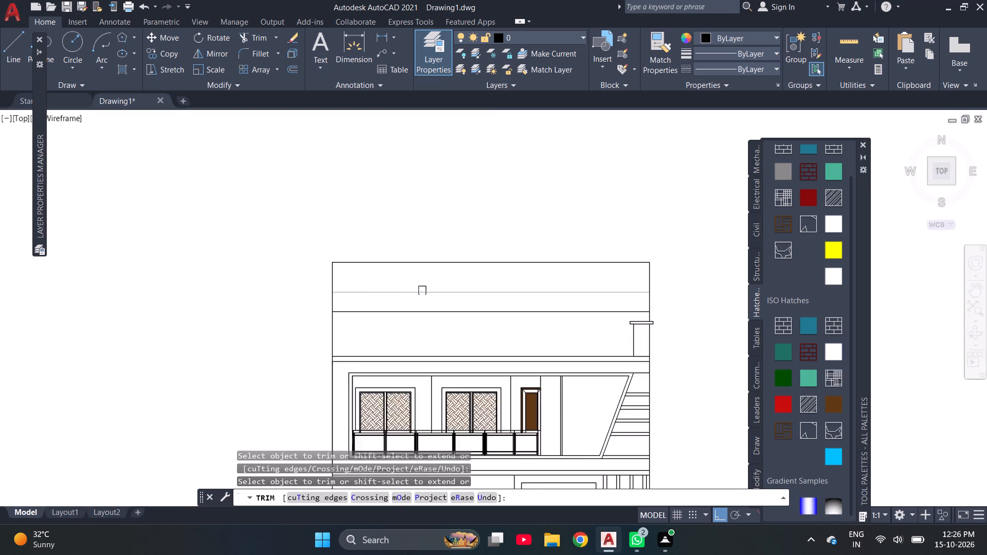
pyautogui.scroll(-2, 411, 293)
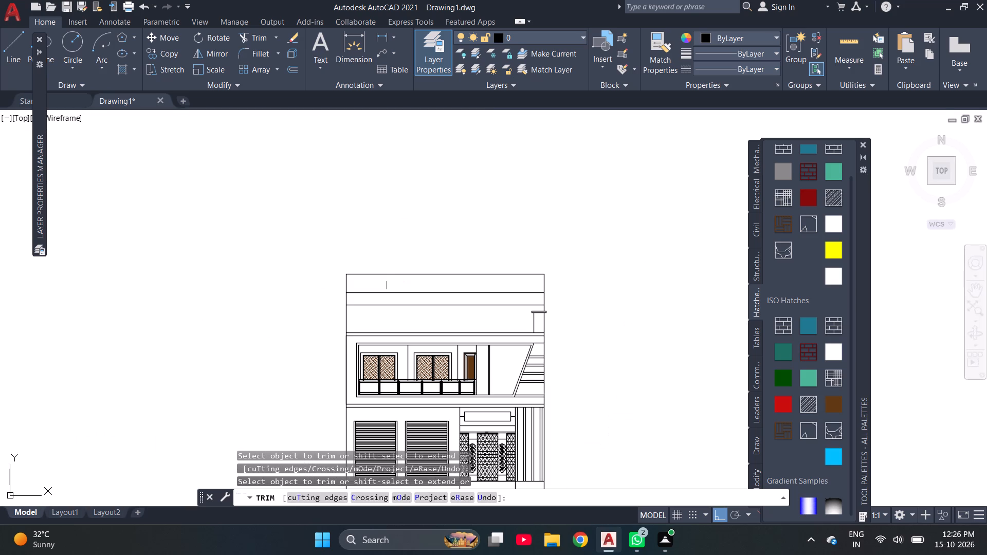
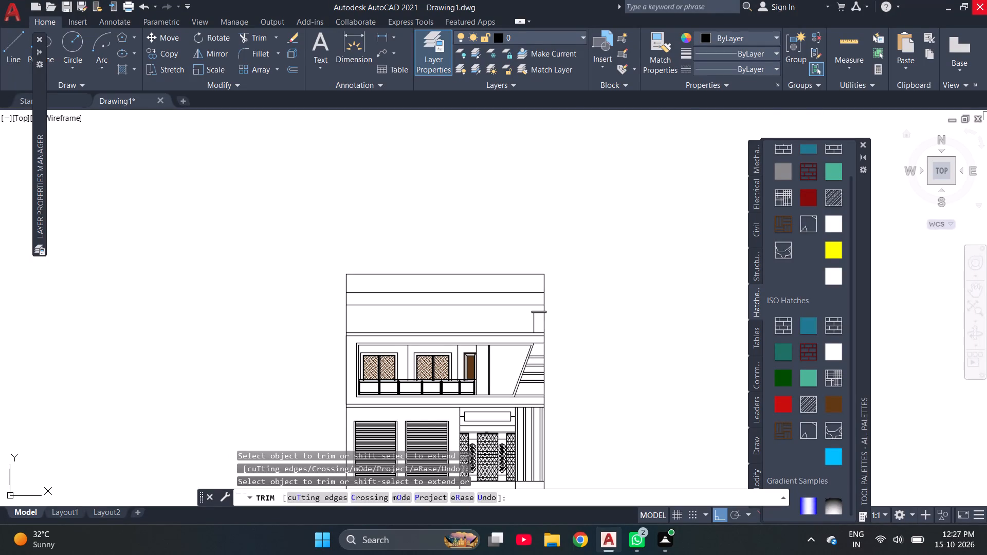
# Erase the two full-width horizontal lines between the roof slab and the top outline of the upper storey.
pyautogui.scroll(-1, 498, 210)
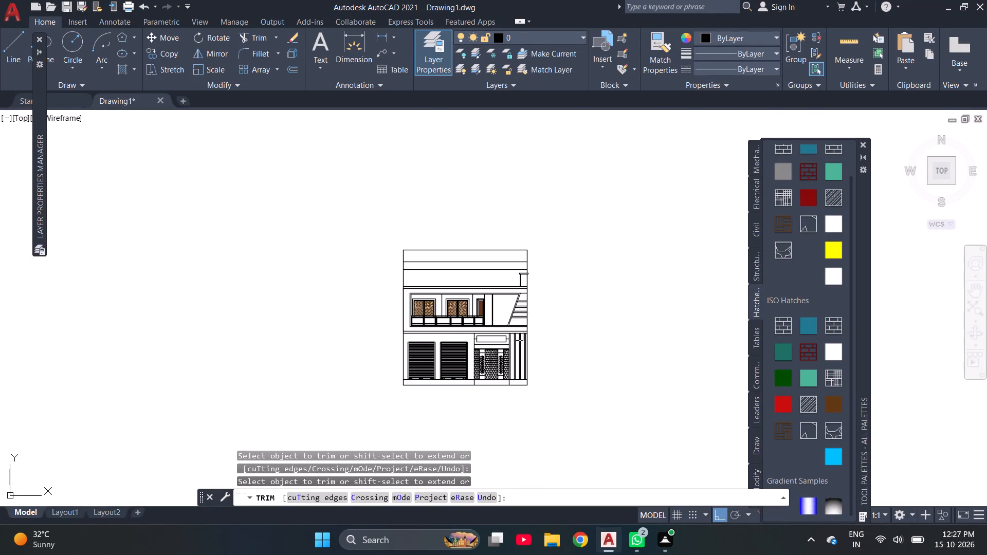
pyautogui.scroll(2, 525, 301)
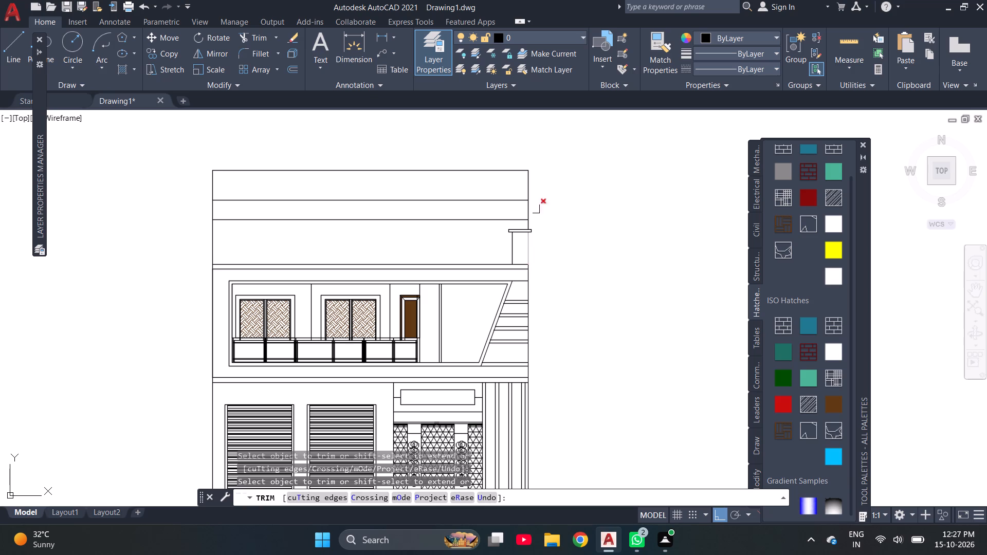
pyautogui.scroll(2, 533, 225)
pyautogui.scroll(-1, 532, 226)
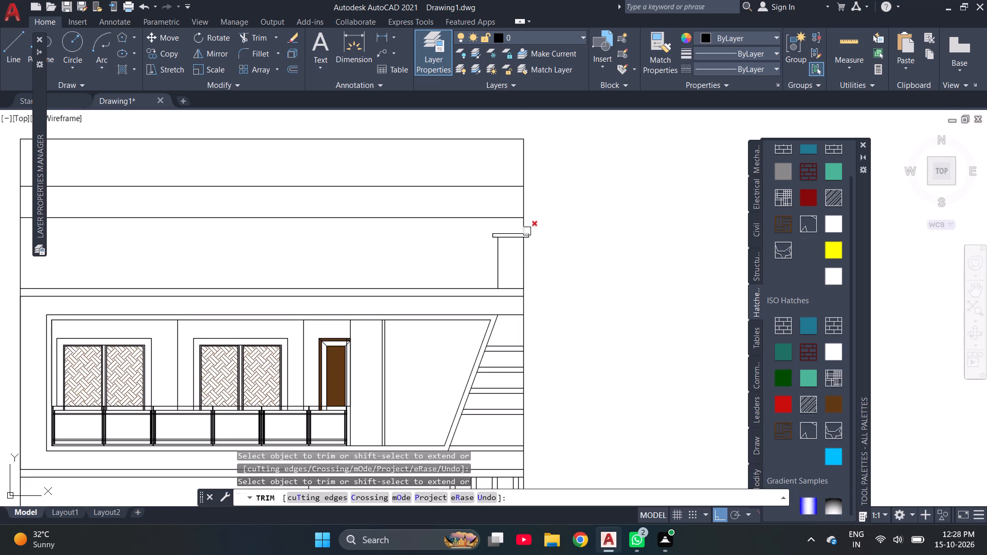
pyautogui.scroll(1, 527, 231)
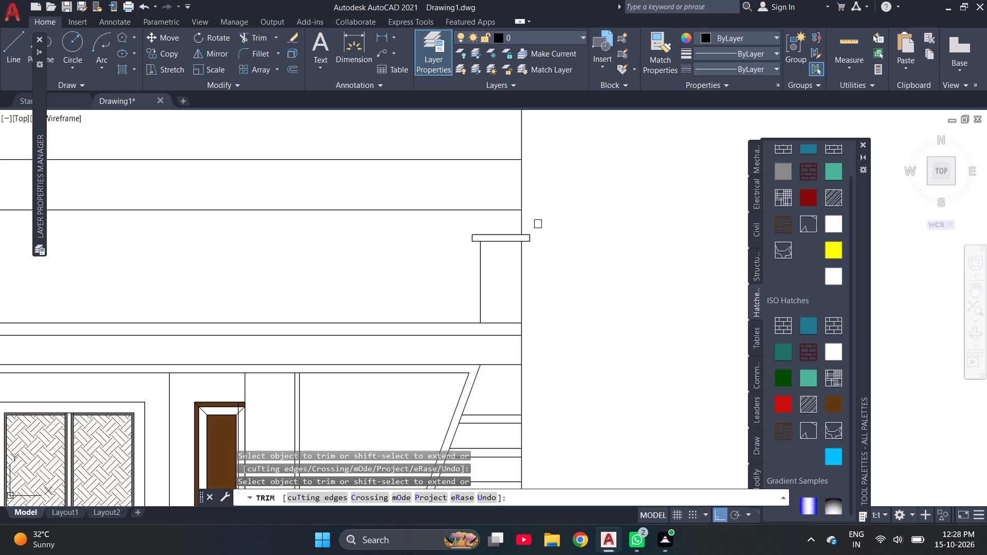
pyautogui.press('Escape')
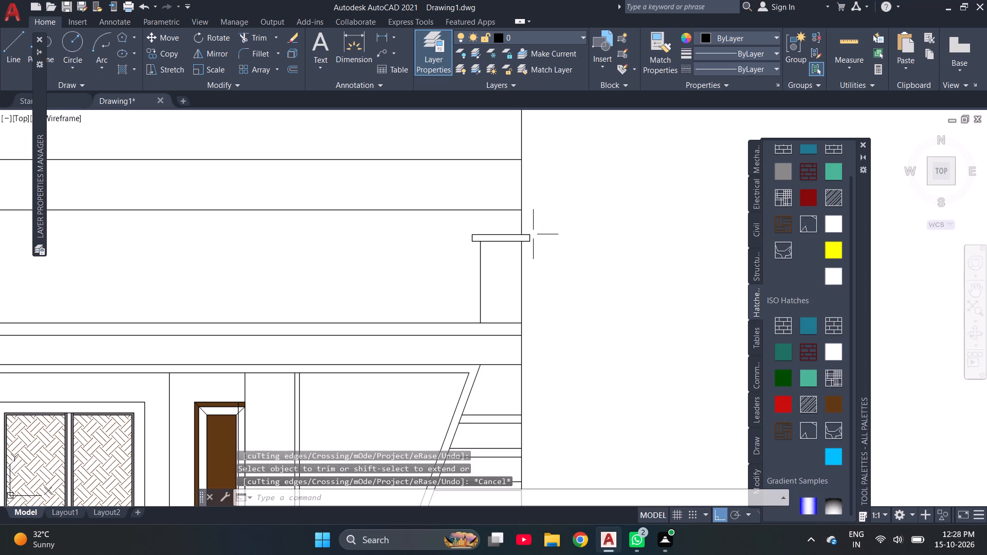
pyautogui.press('Escape')
pyautogui.scroll(-1, 520, 214)
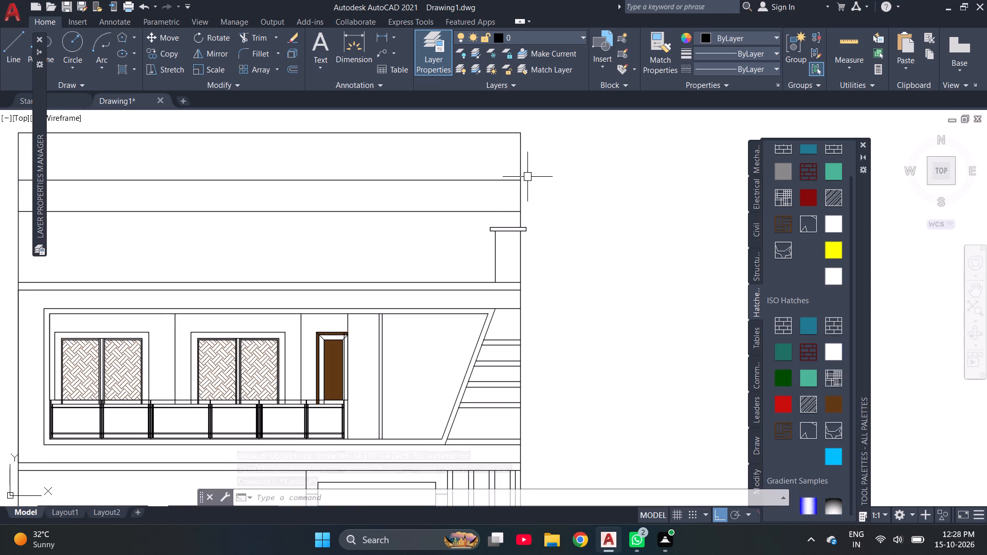
pyautogui.scroll(-1, 527, 179)
pyautogui.scroll(1, 527, 179)
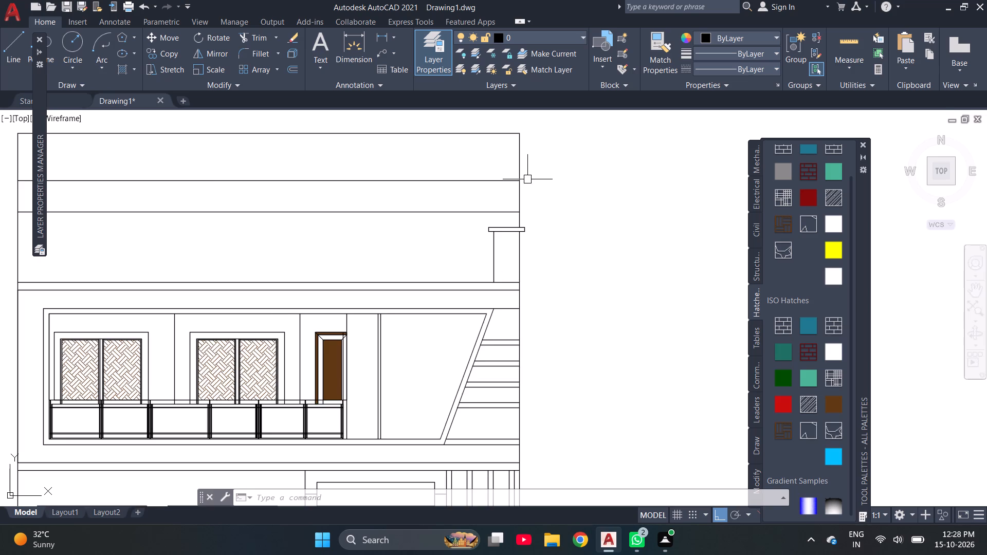
pyautogui.click(458, 217)
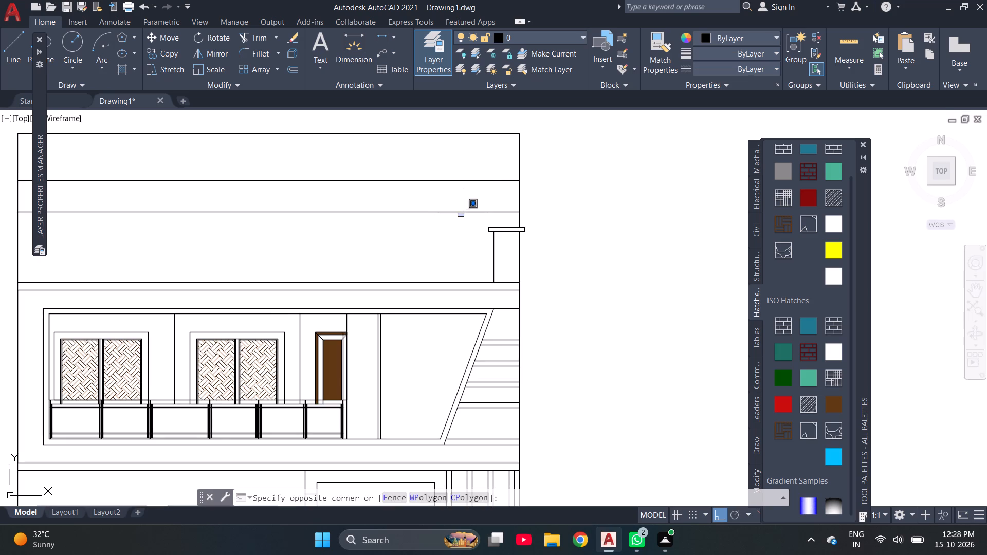
pyautogui.click(464, 213)
pyautogui.click(469, 209)
pyautogui.press('Delete')
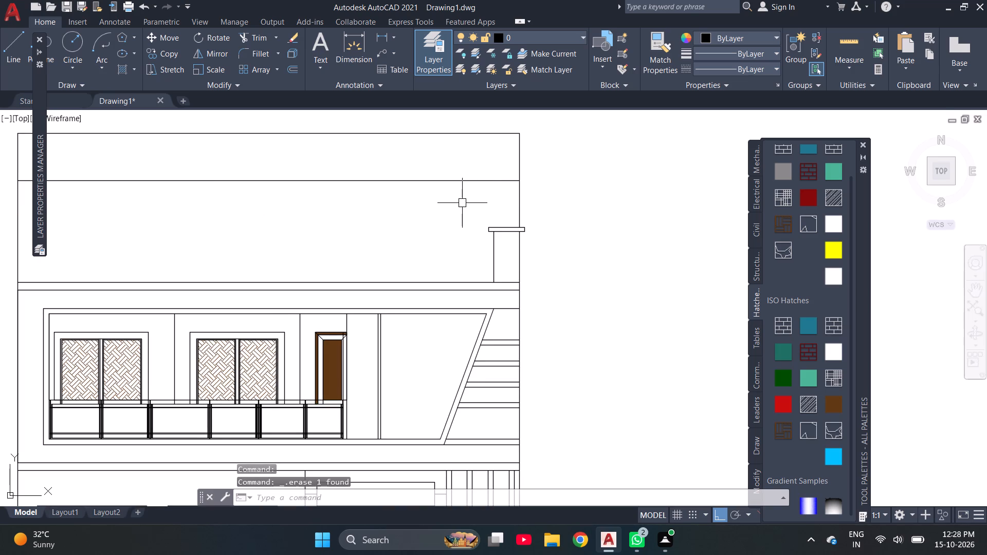
pyautogui.click(468, 179)
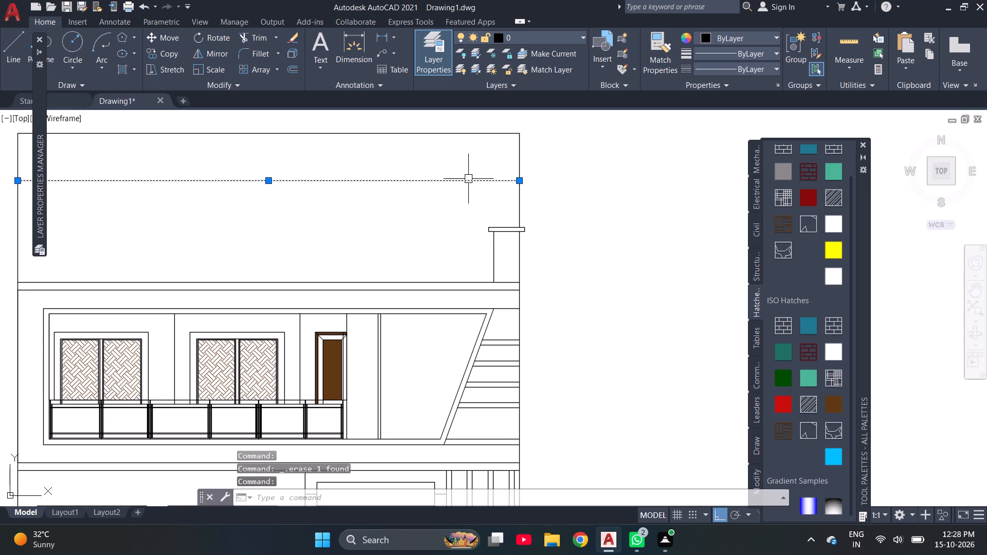
pyautogui.press('Delete')
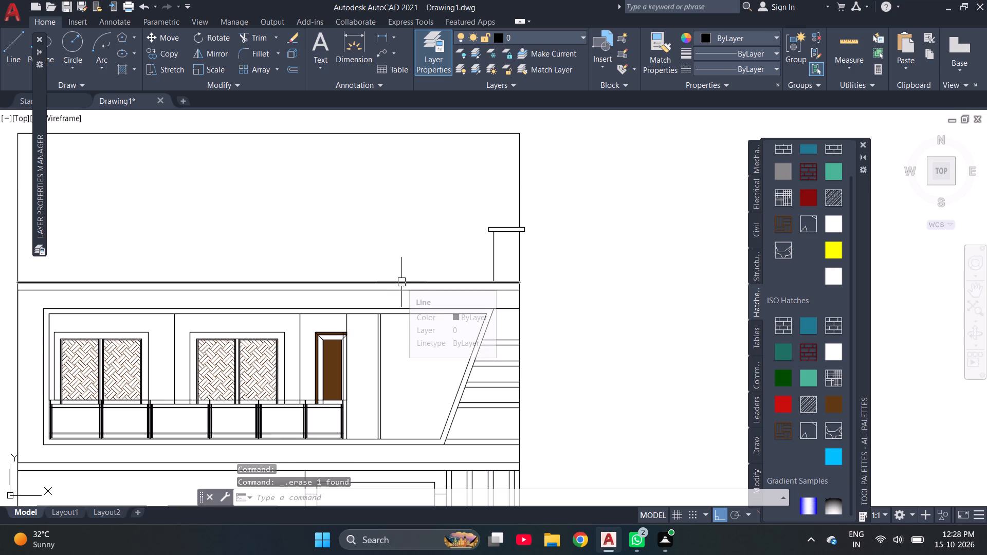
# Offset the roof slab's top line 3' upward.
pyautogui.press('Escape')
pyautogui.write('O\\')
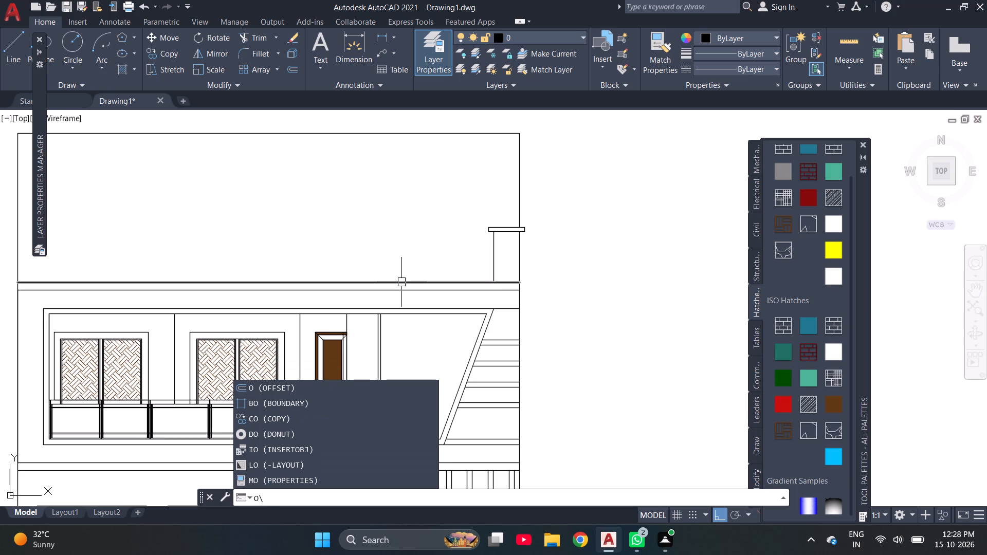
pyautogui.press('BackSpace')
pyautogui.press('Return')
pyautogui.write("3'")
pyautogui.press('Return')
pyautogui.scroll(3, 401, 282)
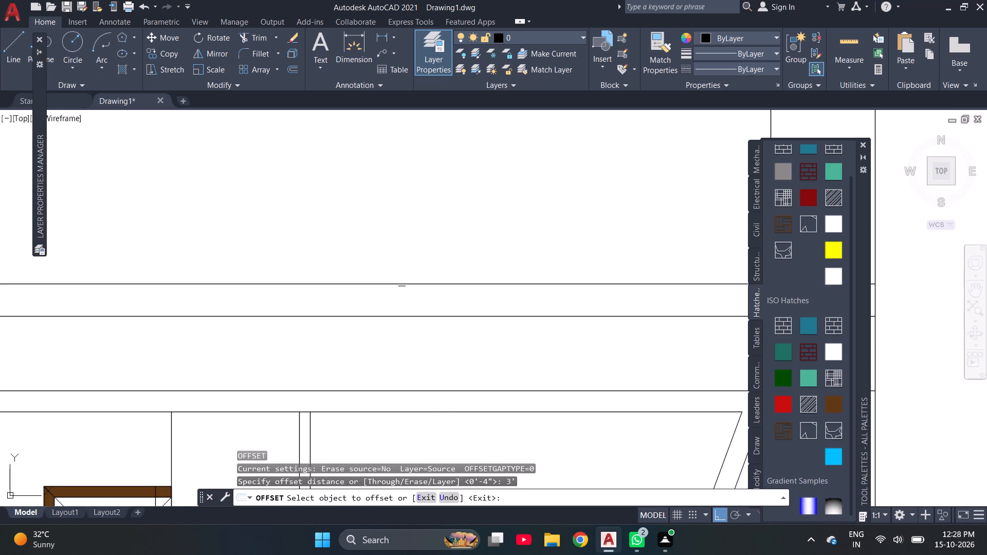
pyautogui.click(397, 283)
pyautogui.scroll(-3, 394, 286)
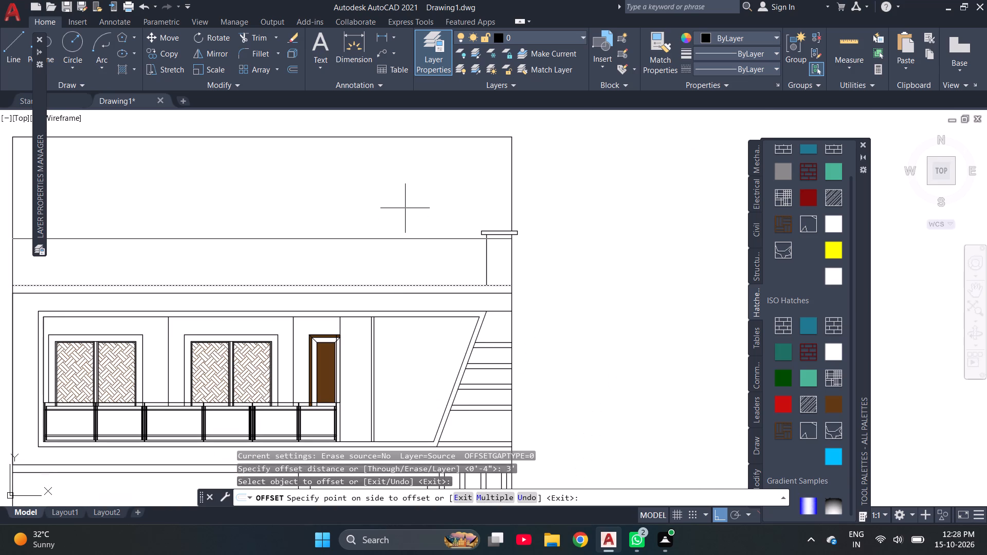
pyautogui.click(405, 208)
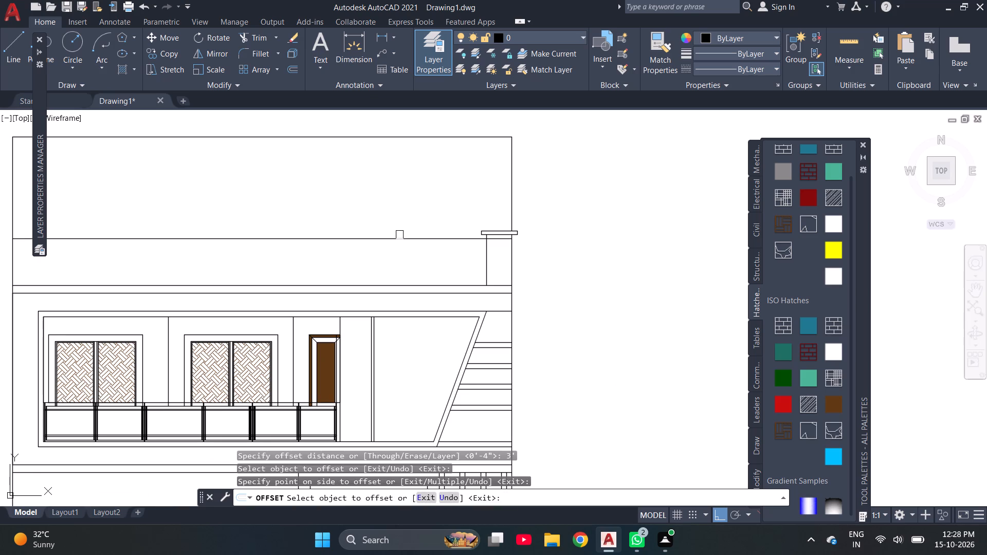
# Measure the height from the roof slab's top line to the top of the small overhanging slab.
pyautogui.scroll(2, 426, 235)
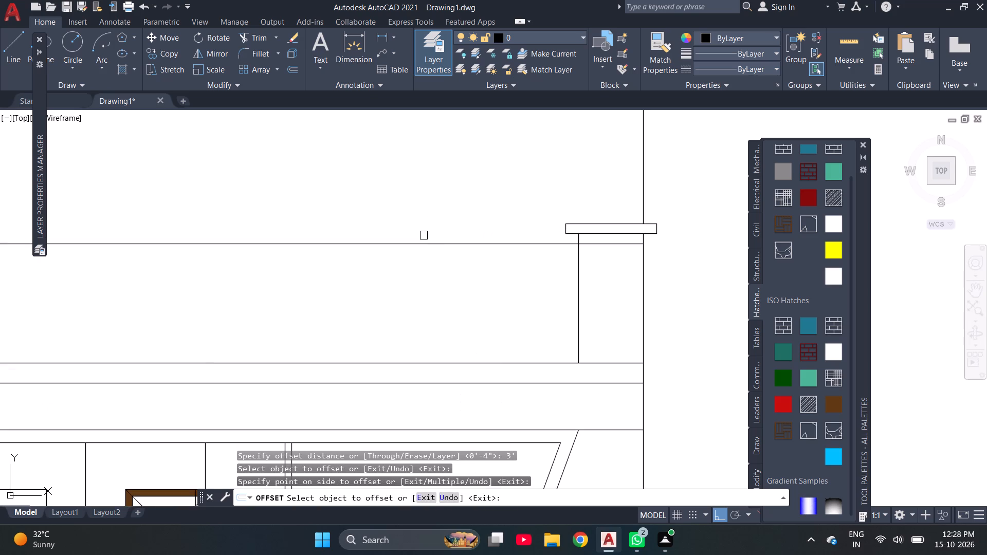
pyautogui.scroll(3, 575, 235)
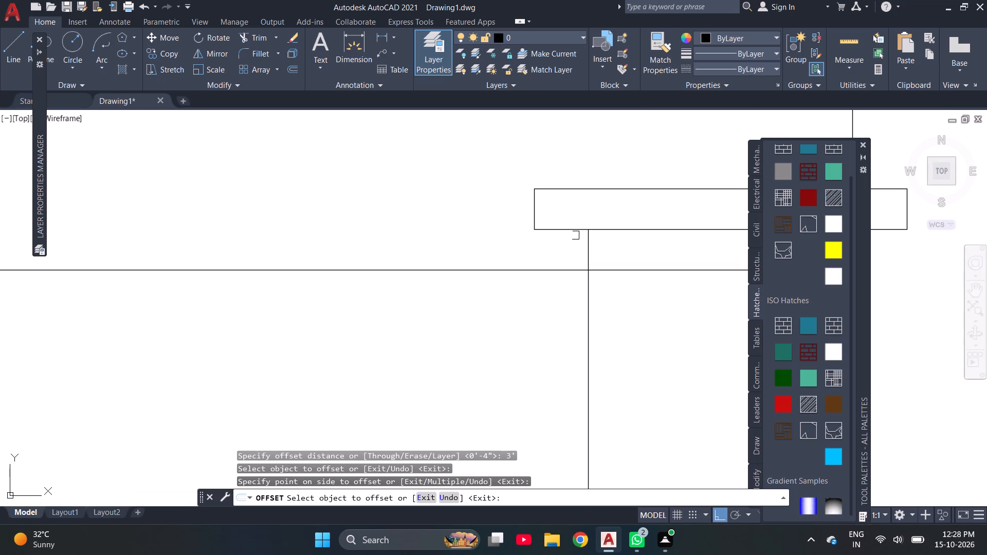
pyautogui.scroll(-2, 407, 285)
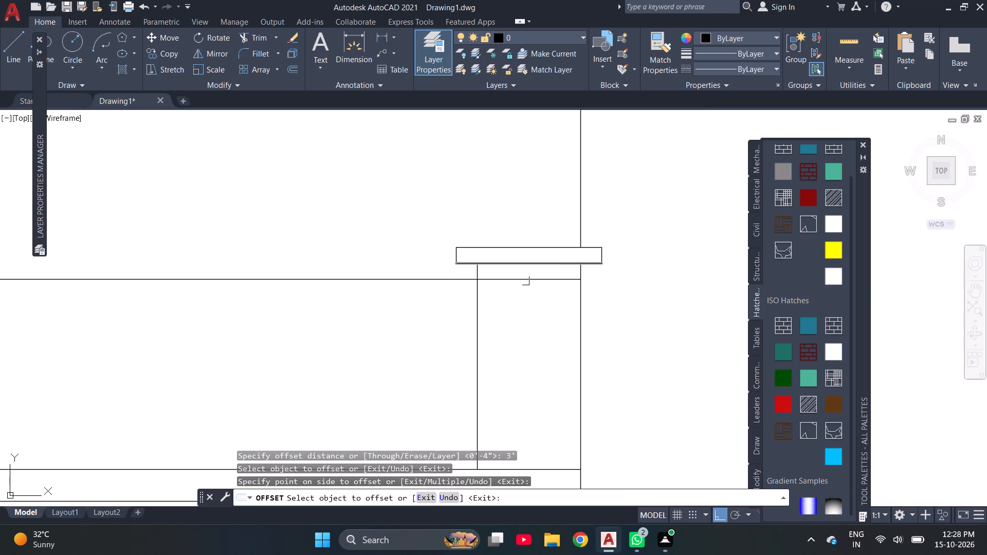
pyautogui.write('DIML')
pyautogui.press('Return')
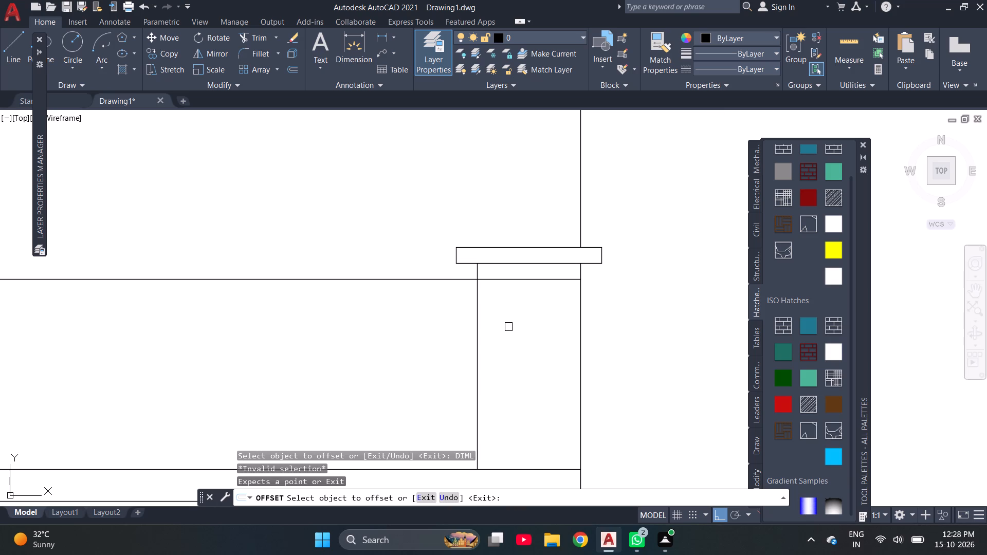
pyautogui.press('Escape')
pyautogui.press('Escape')
pyautogui.write('DIML')
pyautogui.press('Return')
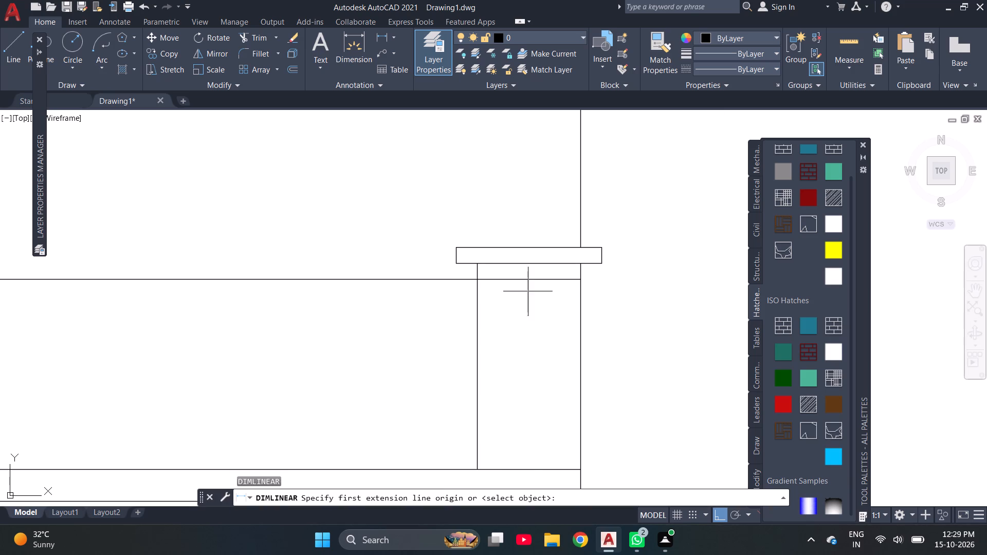
pyautogui.click(581, 469)
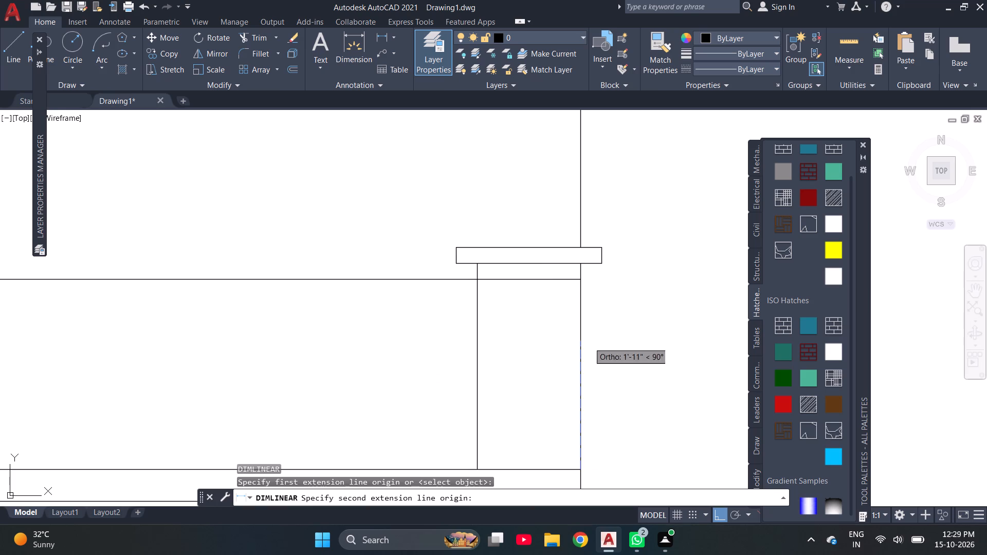
pyautogui.click(581, 247)
pyautogui.scroll(-2, 630, 307)
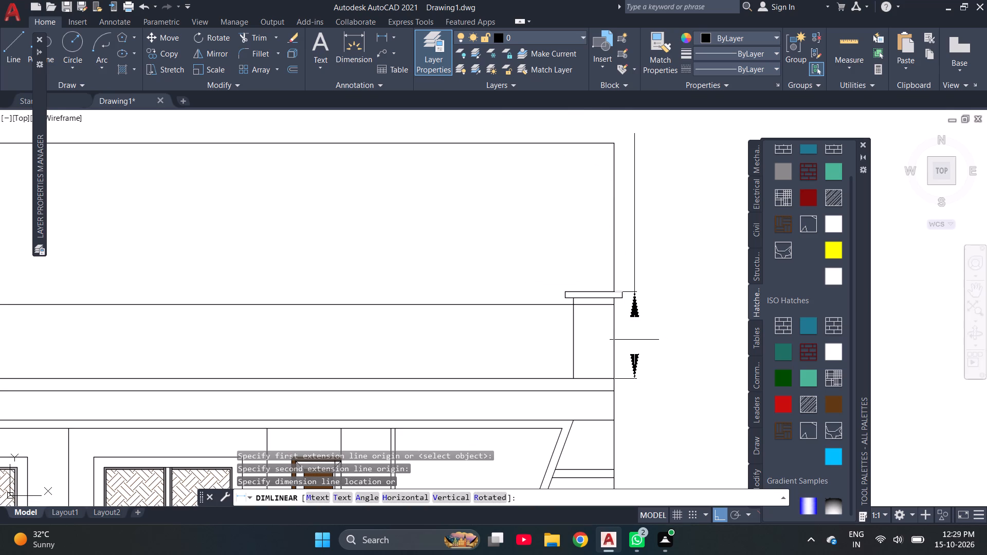
pyautogui.press('Escape')
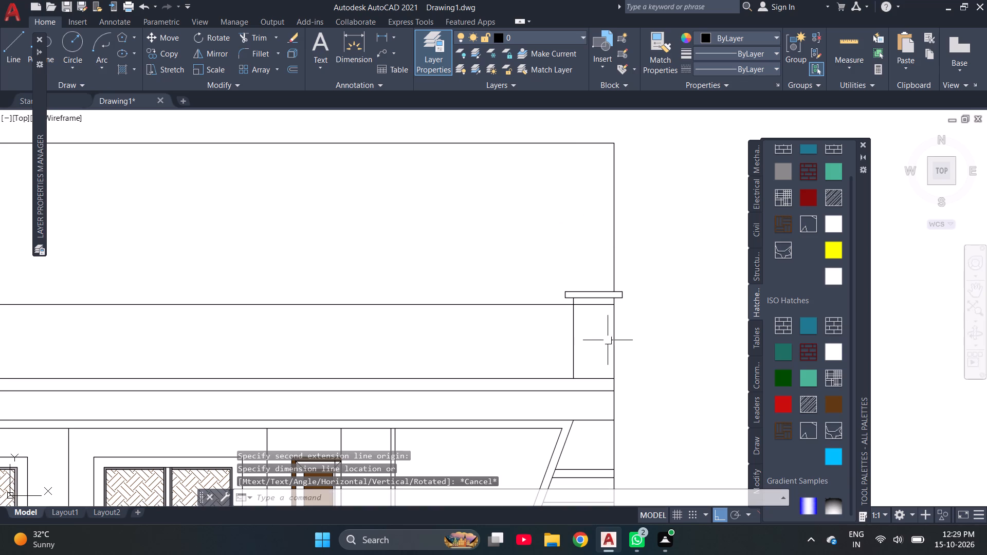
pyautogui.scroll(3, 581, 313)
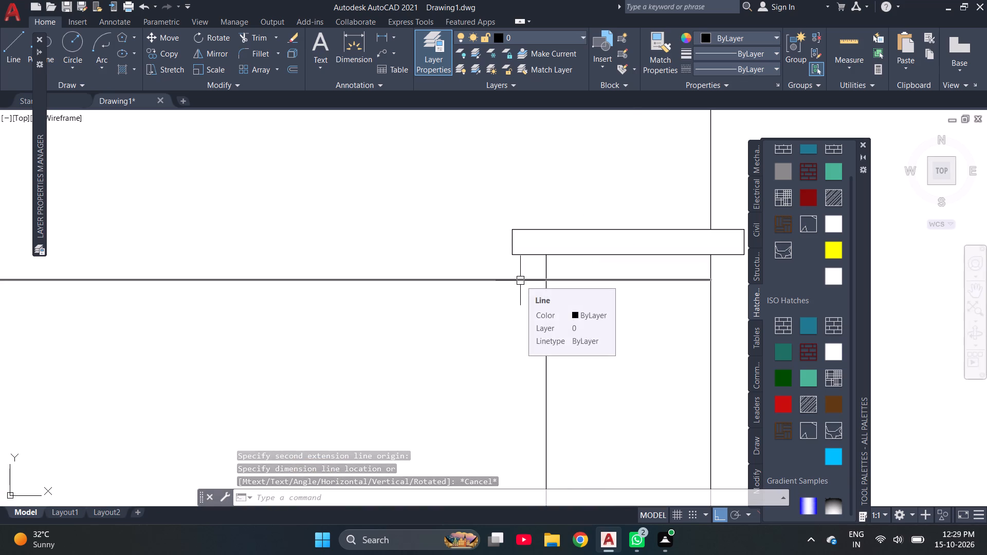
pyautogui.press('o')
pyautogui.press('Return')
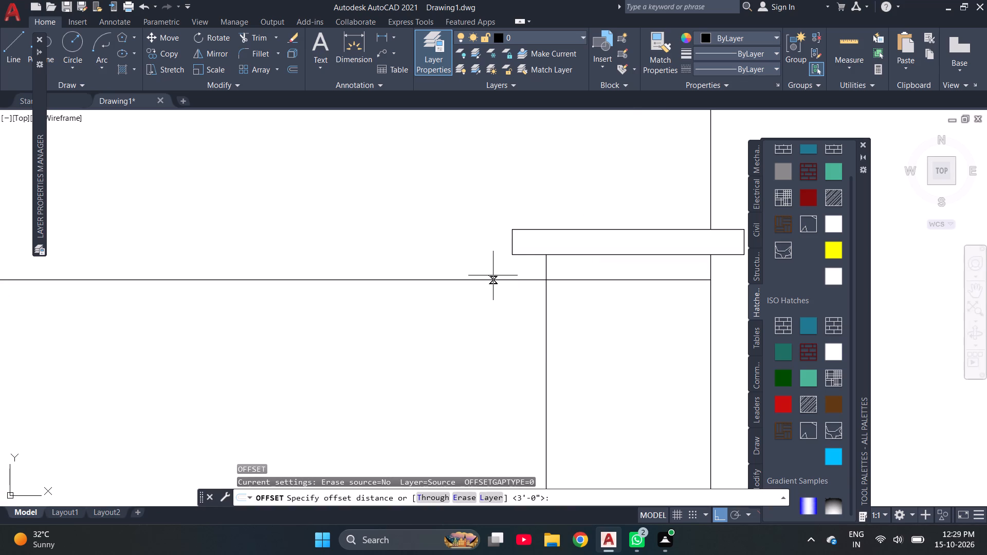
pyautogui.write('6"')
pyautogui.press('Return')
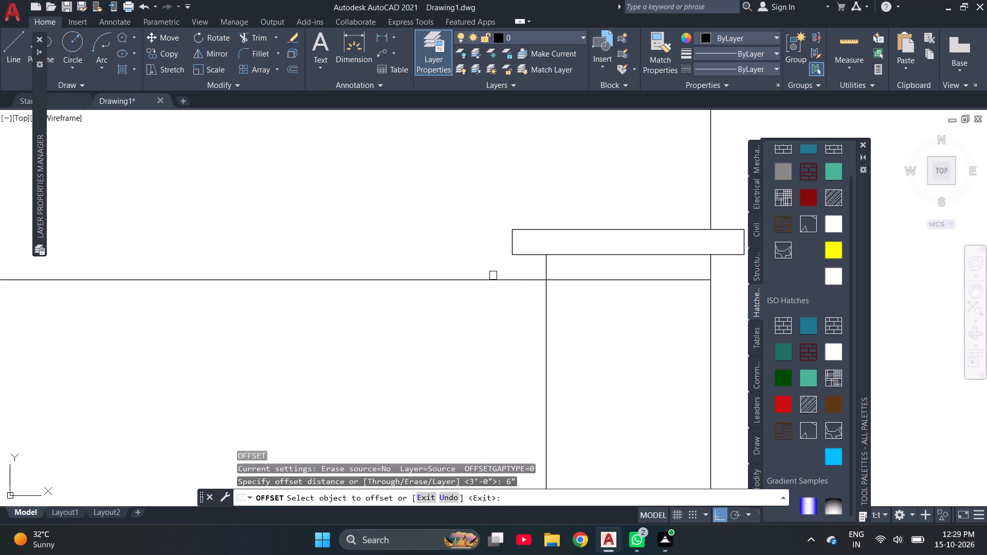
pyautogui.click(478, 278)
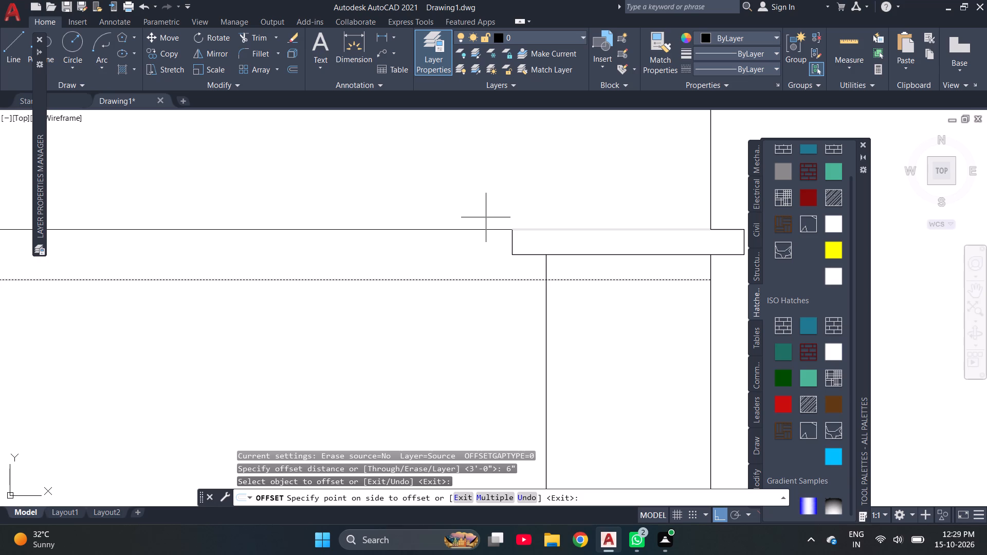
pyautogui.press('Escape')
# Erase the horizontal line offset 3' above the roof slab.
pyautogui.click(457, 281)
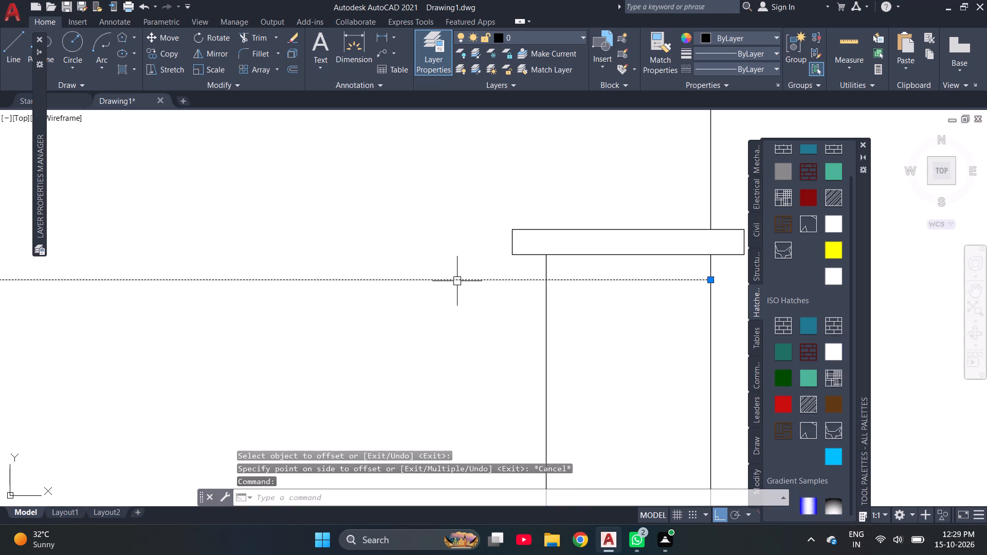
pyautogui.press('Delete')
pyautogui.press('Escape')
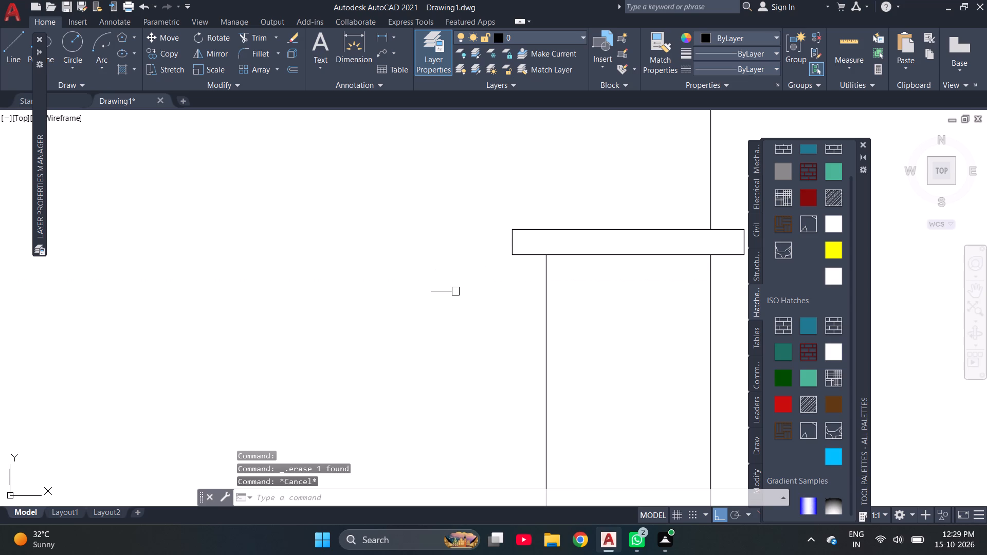
# Offset the roof slab's top line 2' upward.
pyautogui.write("O 2'")
pyautogui.press('Return')
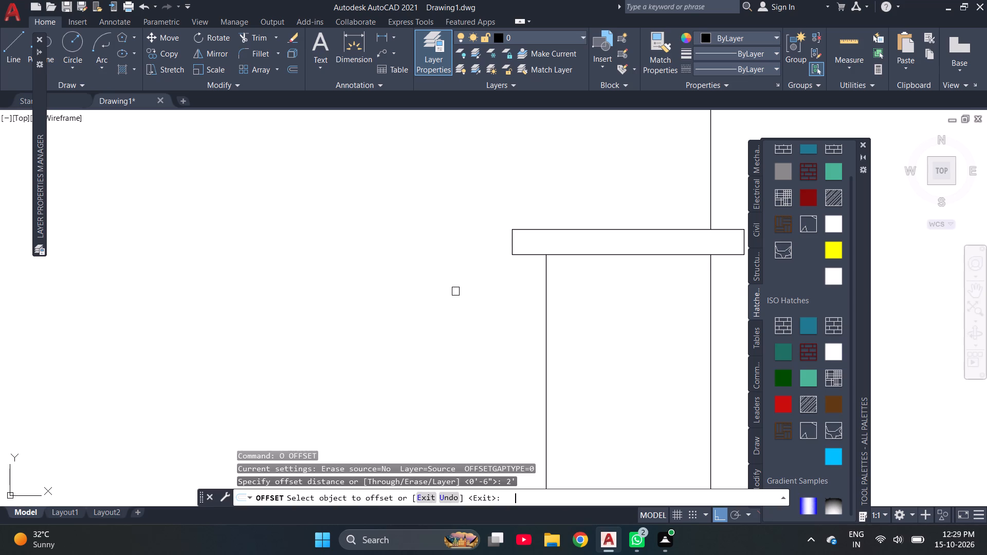
pyautogui.scroll(-4, 455, 291)
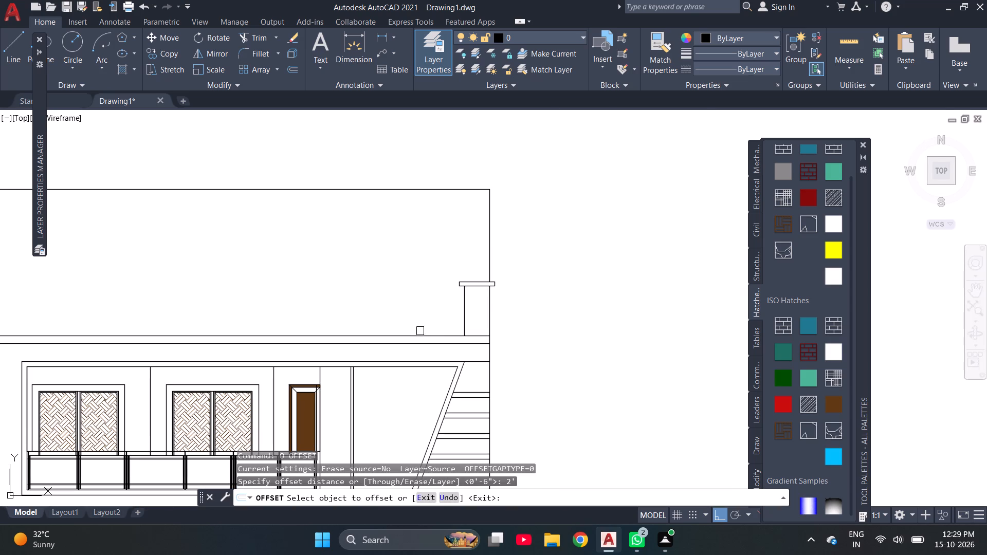
pyautogui.click(418, 334)
pyautogui.click(419, 303)
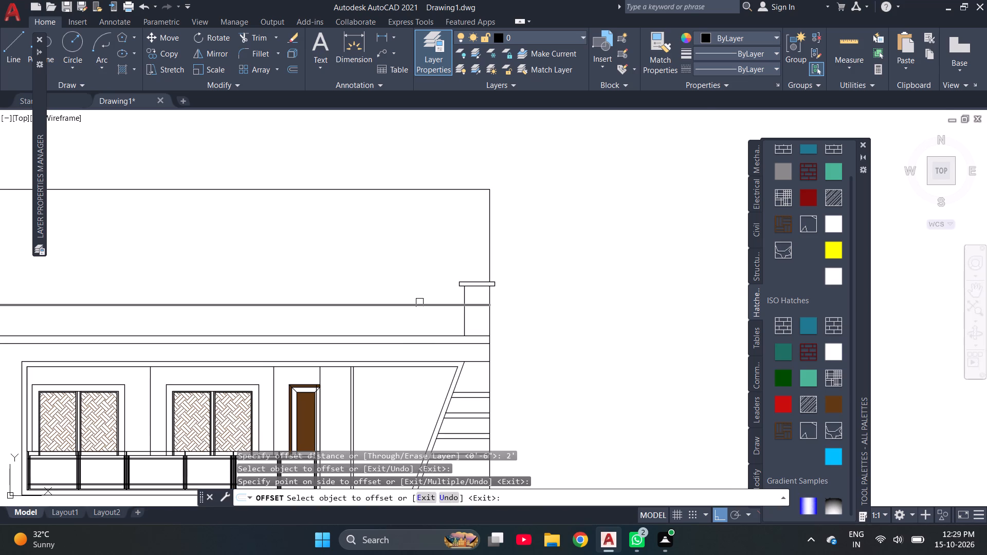
pyautogui.press('Escape')
pyautogui.press('Escape')
# Offset the horizontal line 2' above the roof slab upward by 4" to form the parapet's top line.
pyautogui.write('O')
pyautogui.press('space')
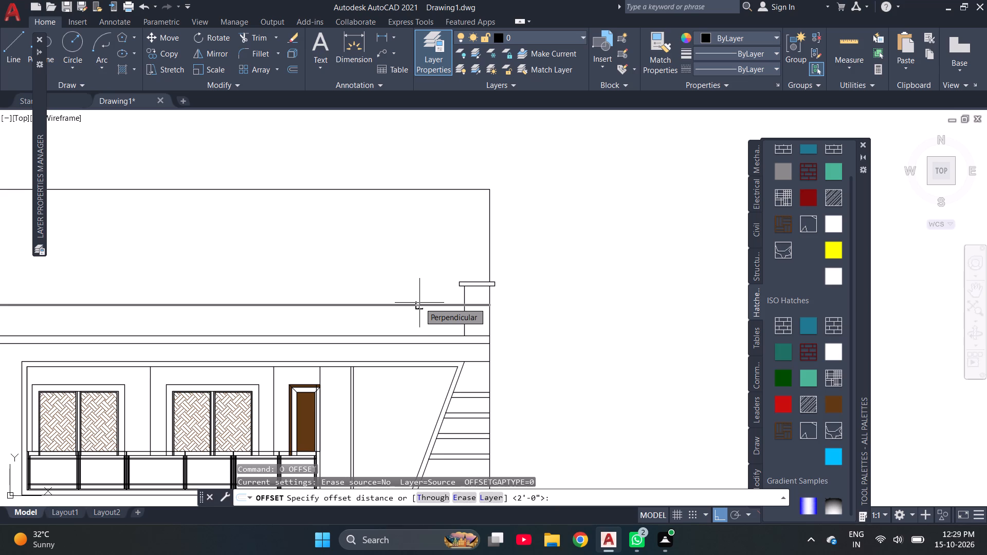
pyautogui.write('4{"')
pyautogui.press('BackSpace')
pyautogui.press('BackSpace')
pyautogui.hotkey('shift', '"')
pyautogui.press('Return')
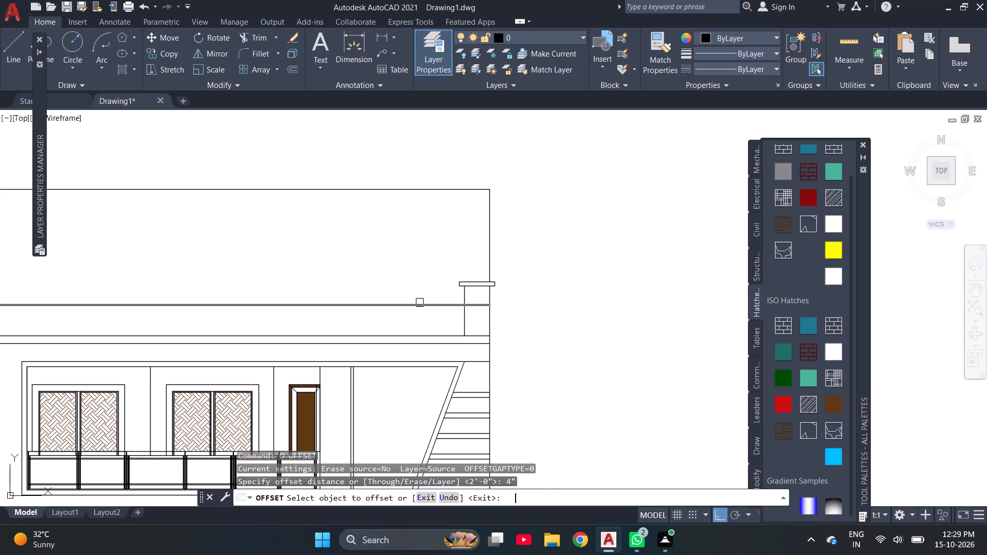
pyautogui.click(412, 308)
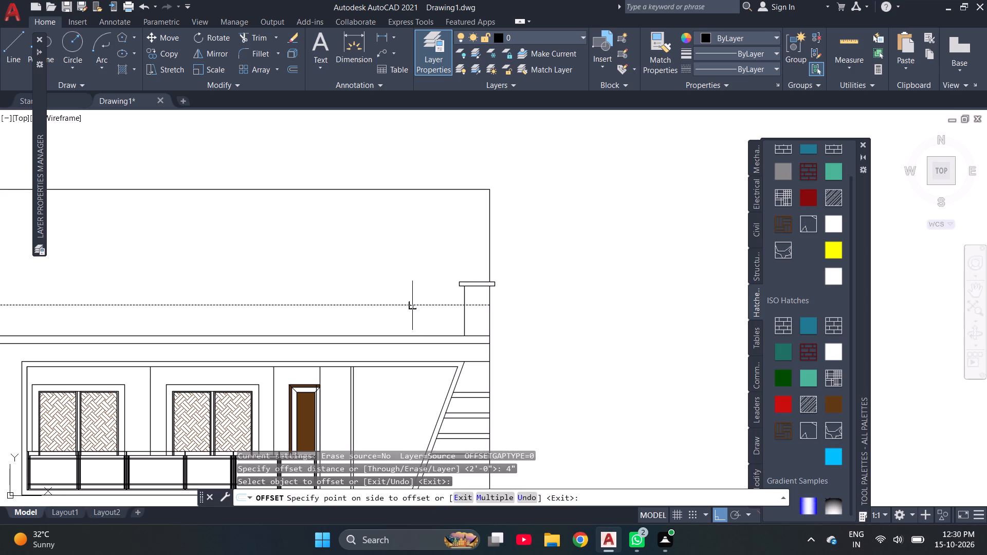
pyautogui.click(413, 287)
pyautogui.scroll(-2, 414, 302)
pyautogui.scroll(2, 248, 305)
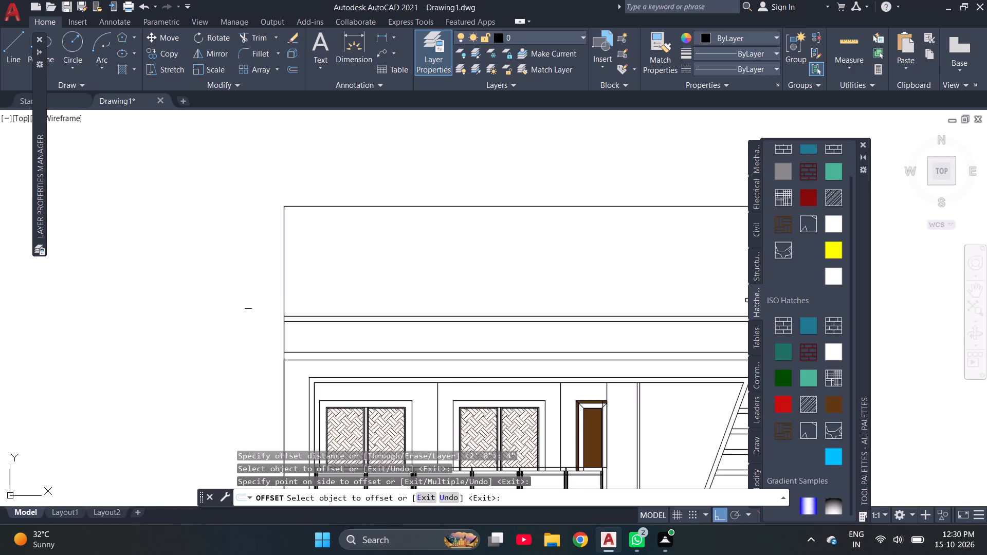
pyautogui.scroll(-2, 387, 306)
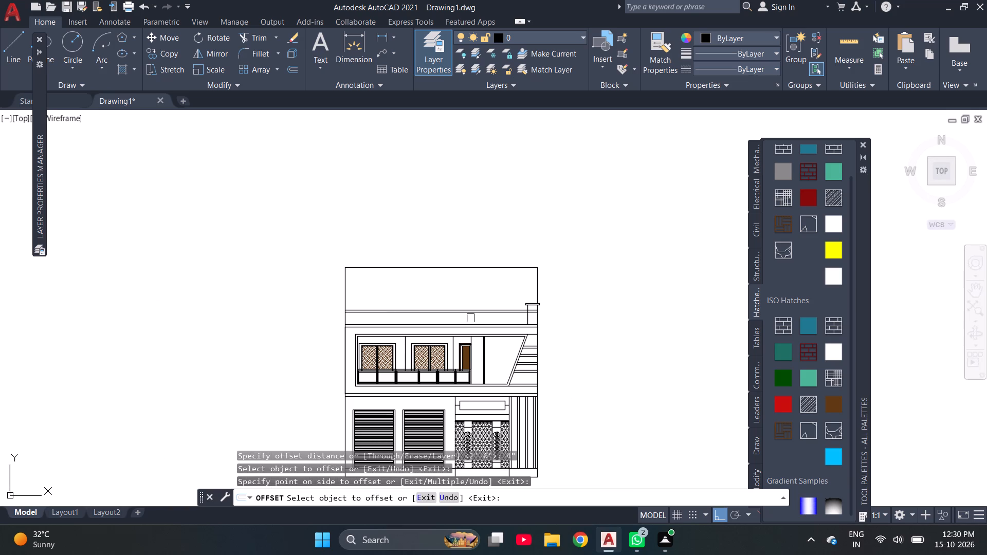
pyautogui.press('Escape')
pyautogui.press('Escape')
pyautogui.scroll(3, 447, 325)
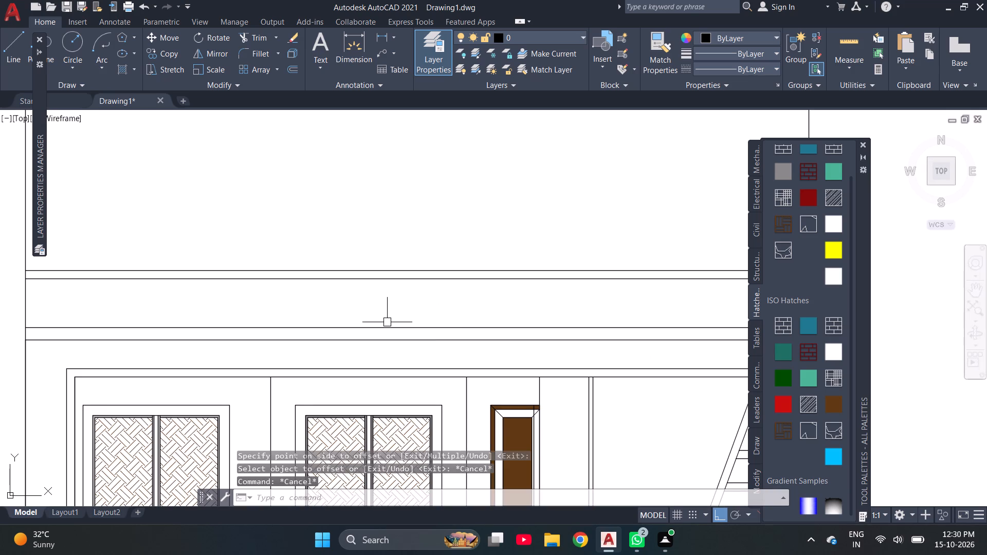
pyautogui.scroll(-2, 387, 320)
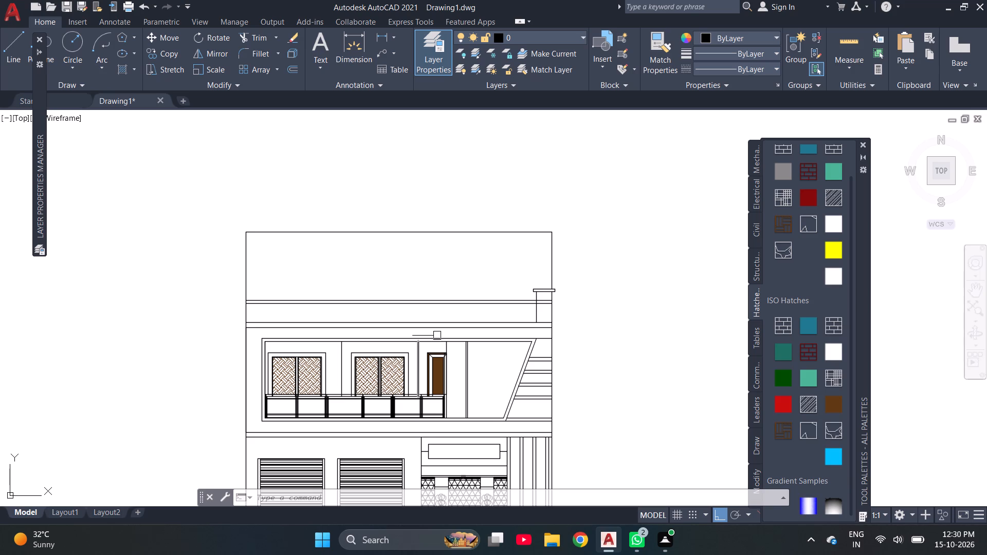
pyautogui.press('Escape')
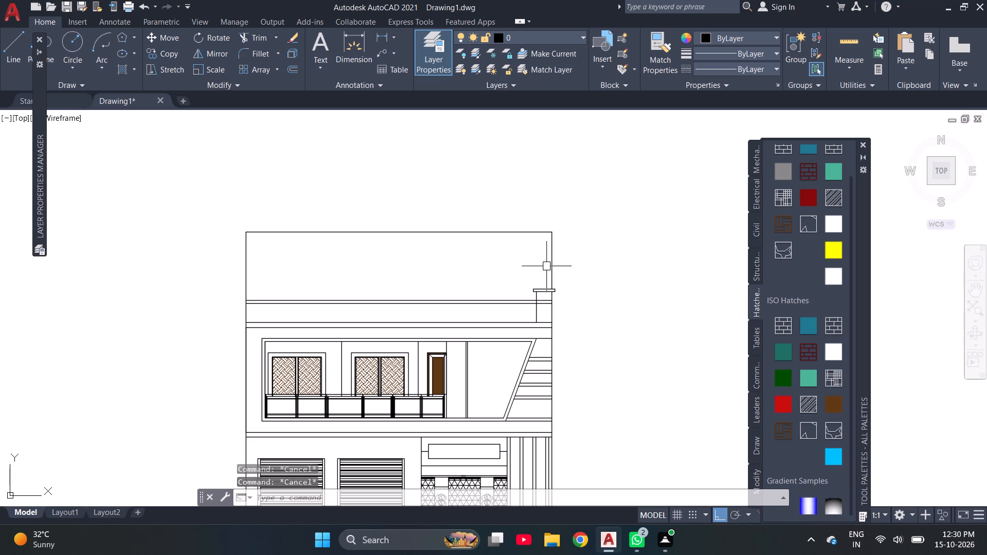
# Draw a vertical line along the facade's right edge from the small overhanging slab up to the outline's top corner.
pyautogui.write('L')
pyautogui.press('space')
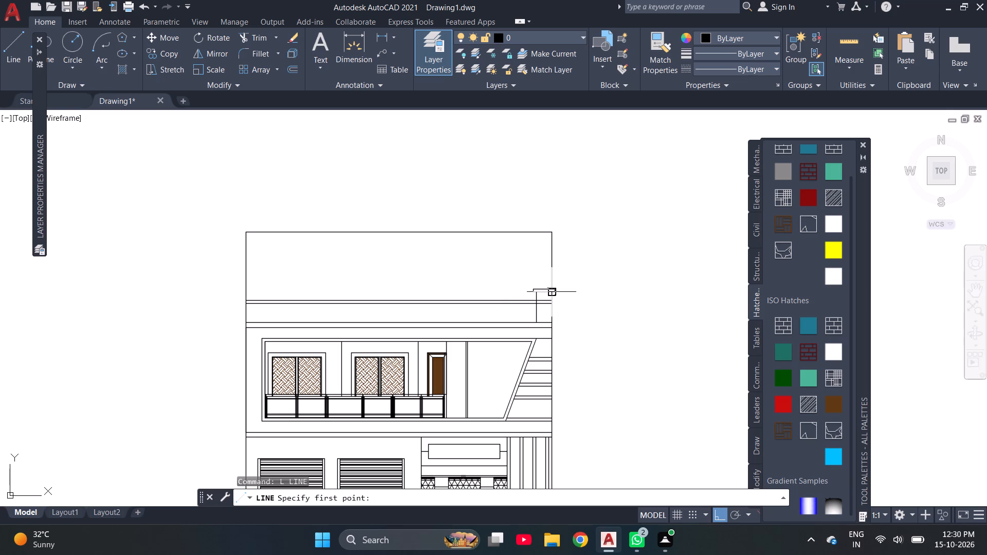
pyautogui.scroll(4, 550, 289)
pyautogui.click(557, 288)
pyautogui.scroll(-3, 561, 177)
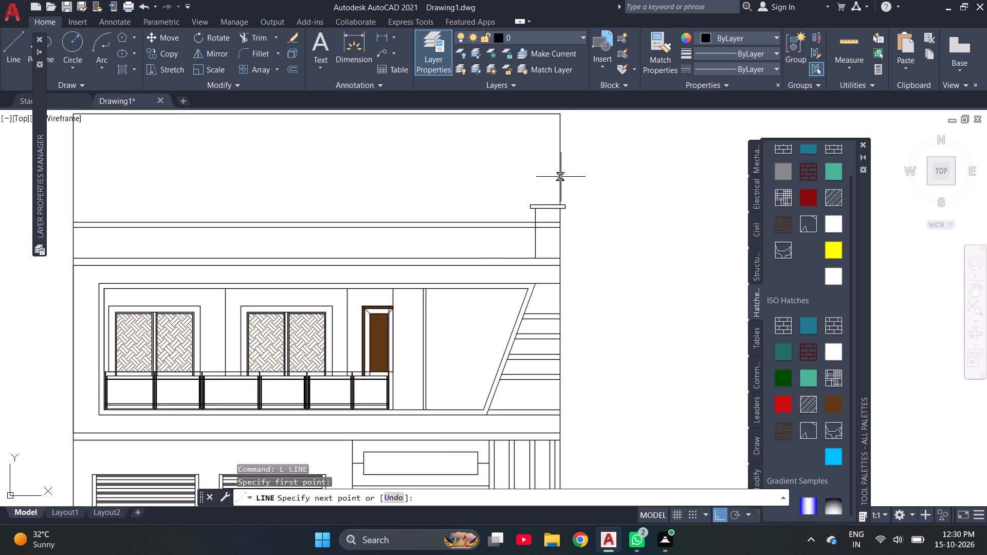
pyautogui.scroll(-1, 561, 177)
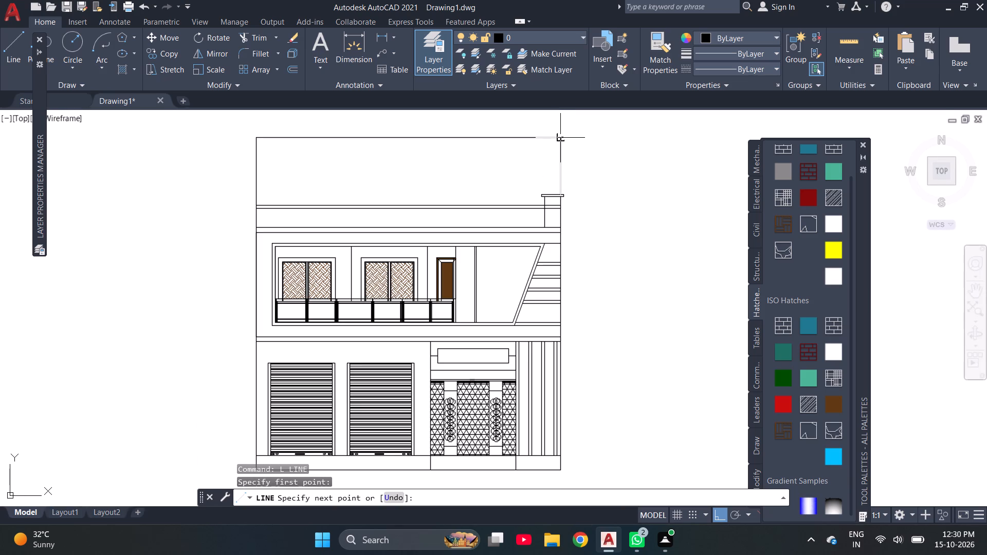
pyautogui.scroll(4, 562, 138)
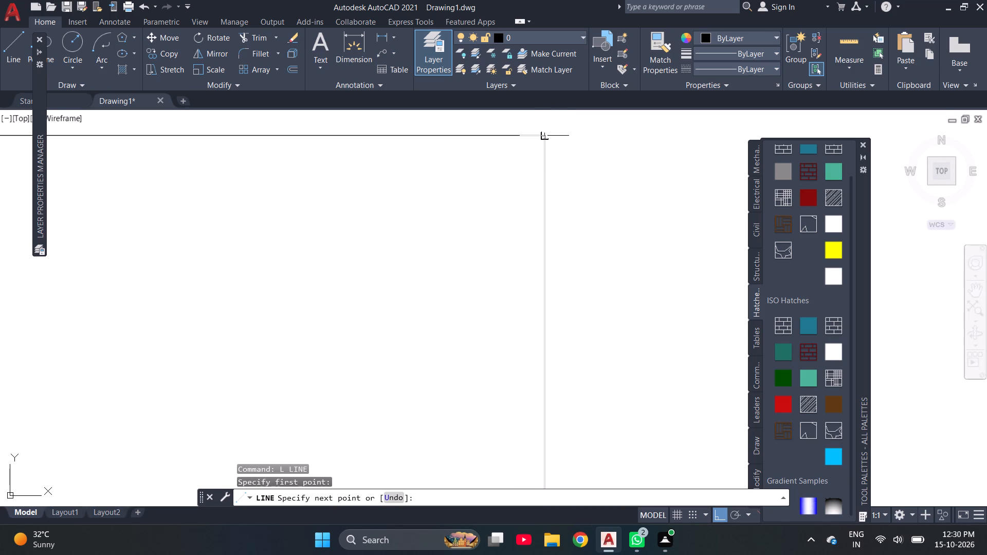
pyautogui.click(543, 135)
pyautogui.press('Escape')
# Offset the new vertical line above the small overhanging slab 13'10" inward across the facade.
pyautogui.write('O 13')
pyautogui.press("'")
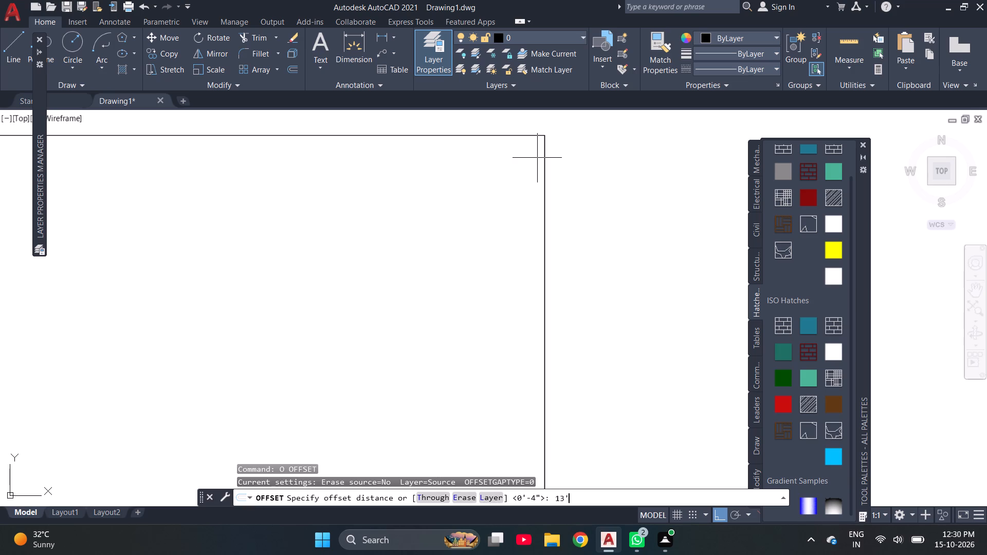
pyautogui.write('10"')
pyautogui.press('Return')
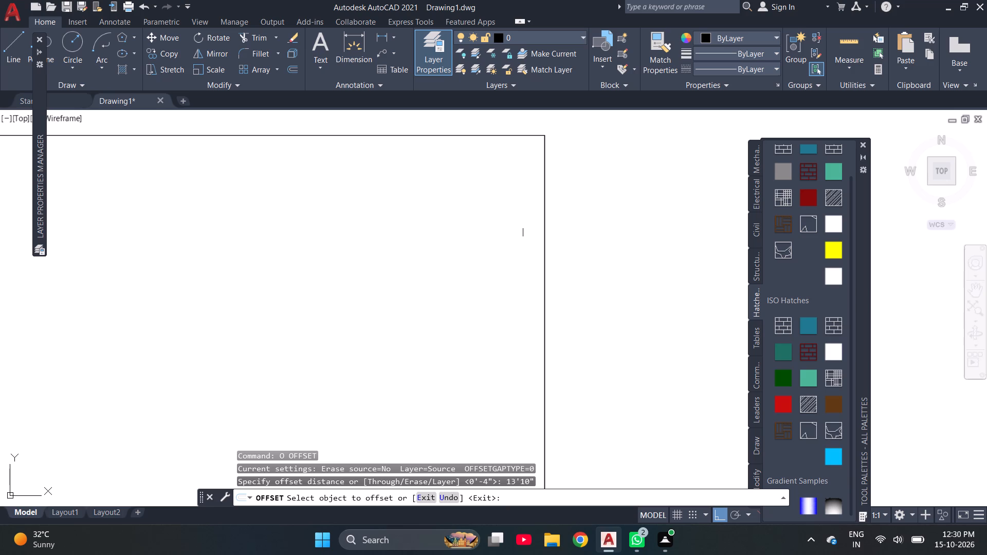
pyautogui.click(546, 261)
pyautogui.scroll(-3, 361, 268)
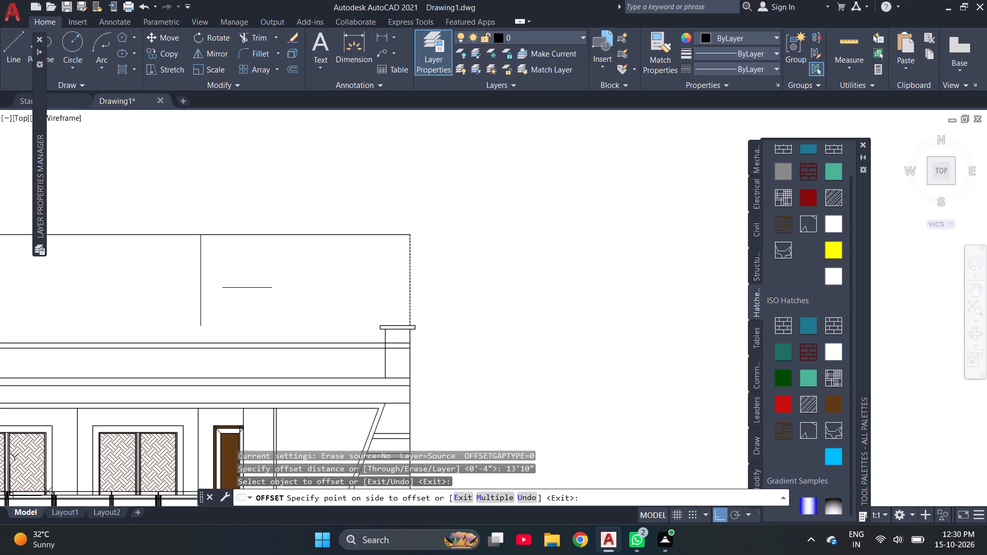
pyautogui.click(247, 288)
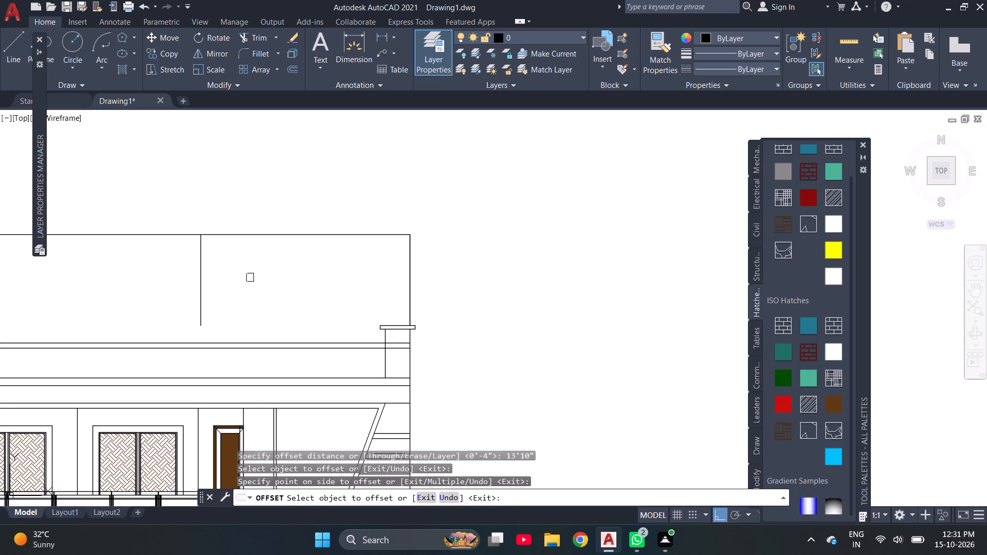
pyautogui.scroll(-1, 250, 277)
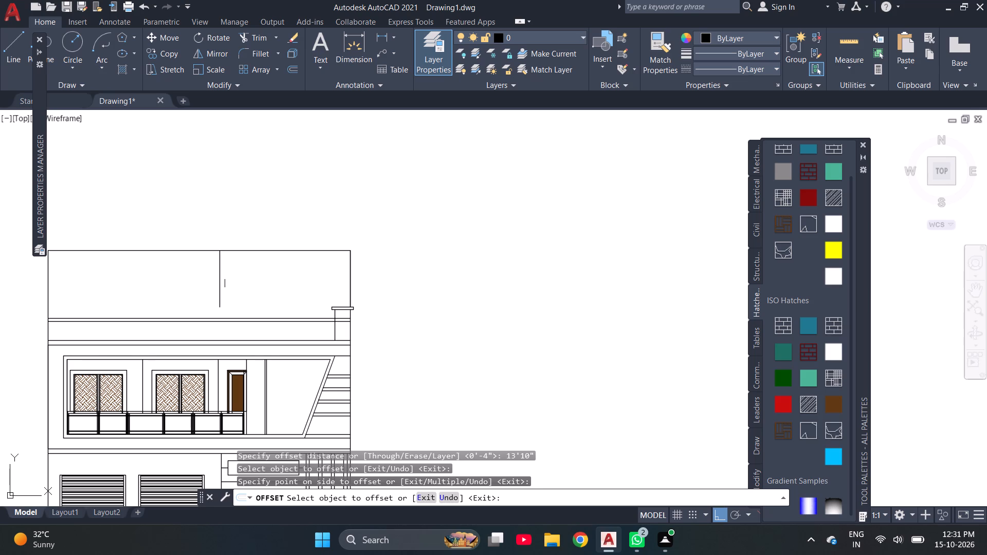
pyautogui.press('Escape')
pyautogui.press('Escape')
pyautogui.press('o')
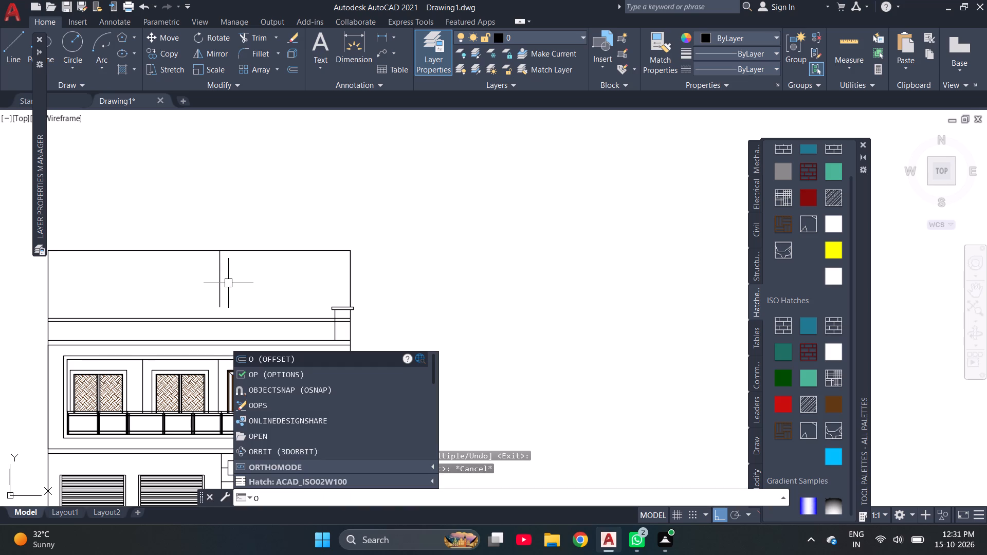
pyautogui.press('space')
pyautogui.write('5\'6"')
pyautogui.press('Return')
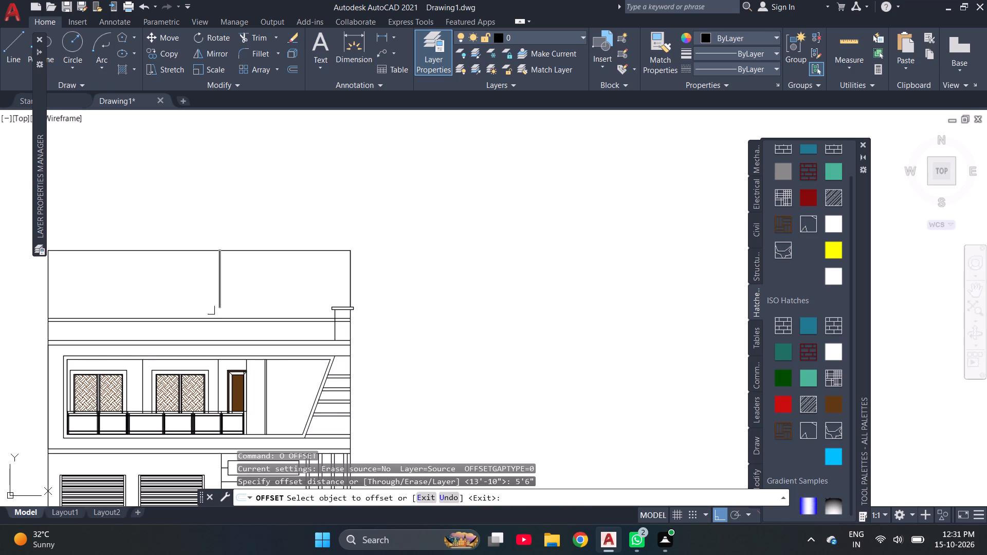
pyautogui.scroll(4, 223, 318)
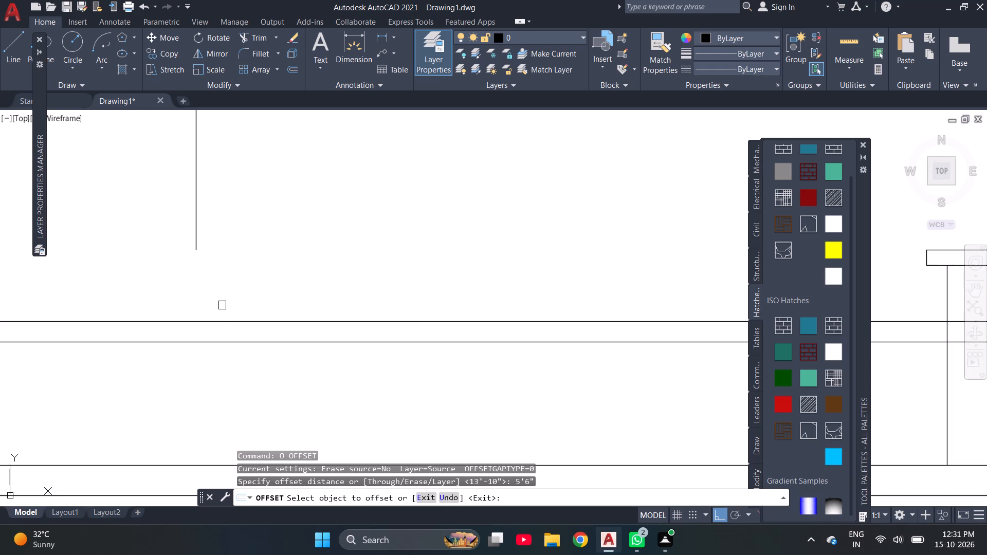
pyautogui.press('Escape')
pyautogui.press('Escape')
# Extend the lower end of the offset vertical line down to the parapet's top line.
pyautogui.write('EX')
pyautogui.press('space')
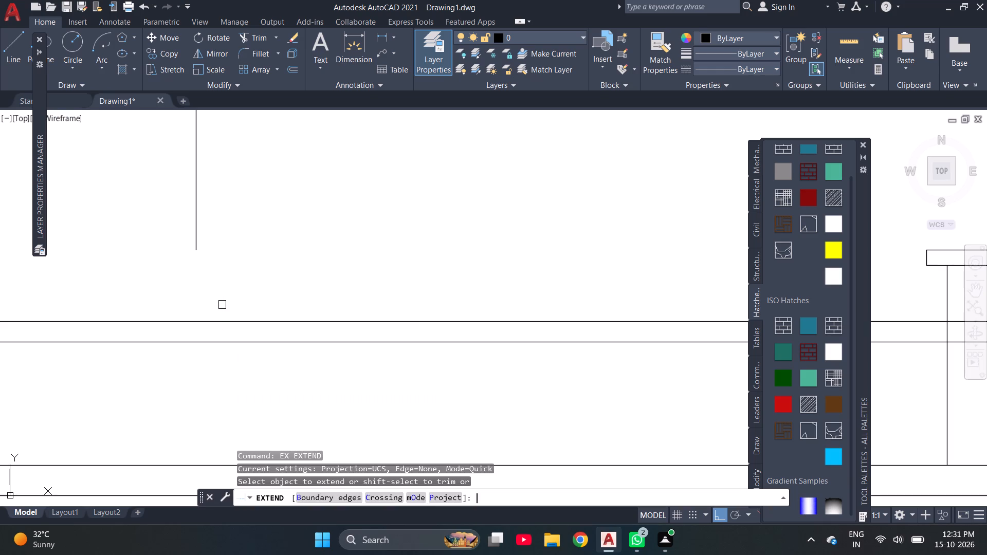
pyautogui.click(195, 196)
pyautogui.scroll(-2, 214, 271)
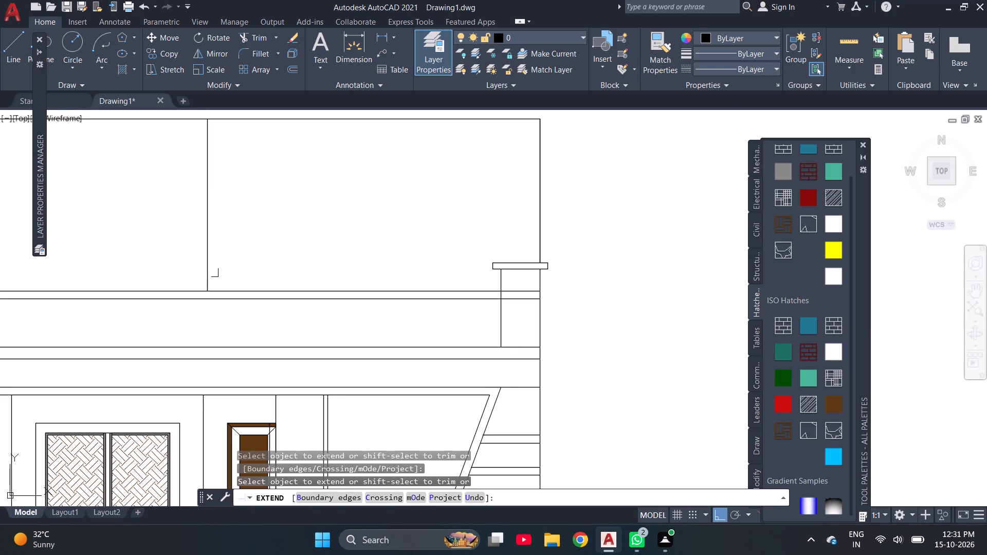
pyautogui.press('Escape')
pyautogui.press('Escape')
pyautogui.press('Escape')
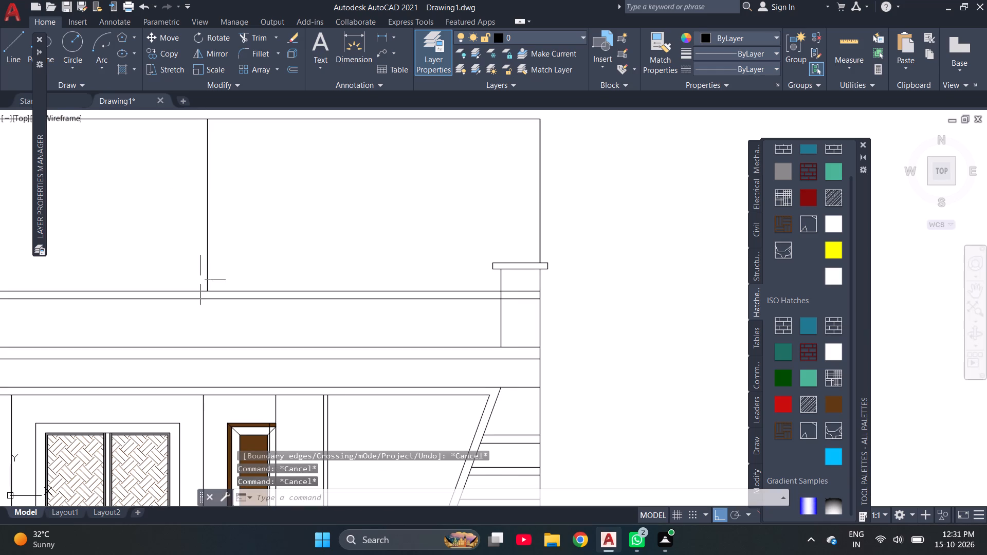
# Draw a horizontal line along the parapet's top from the foot of the extended vertical line to the facade's right edge.
pyautogui.write('L')
pyautogui.press('space')
pyautogui.scroll(3, 215, 282)
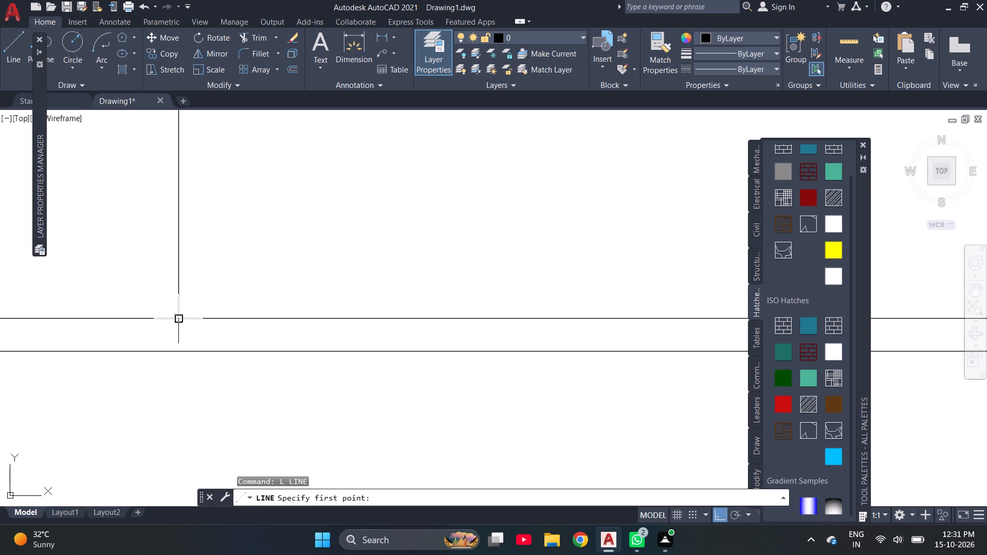
pyautogui.click(180, 316)
pyautogui.scroll(-3, 182, 290)
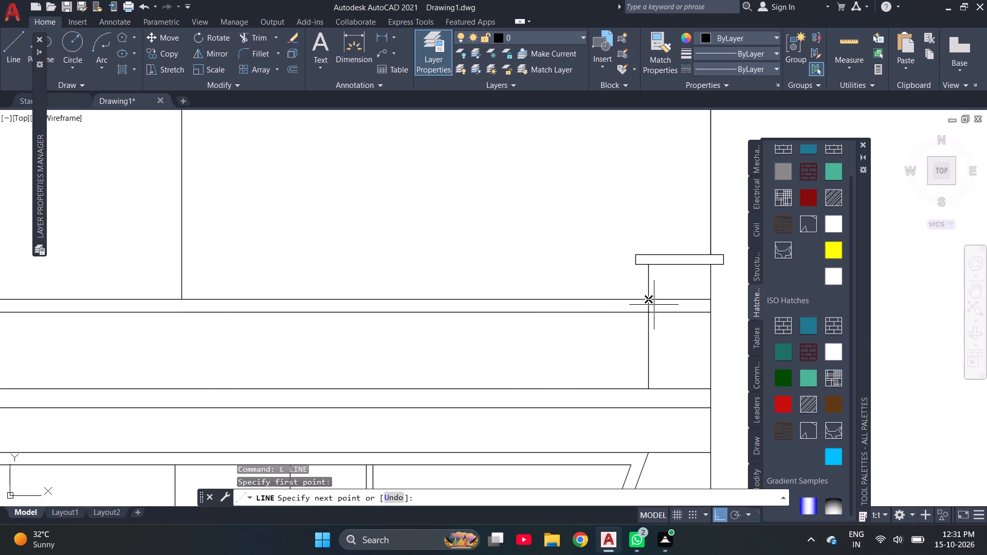
pyautogui.click(708, 301)
pyautogui.press('Escape')
pyautogui.press('Escape')
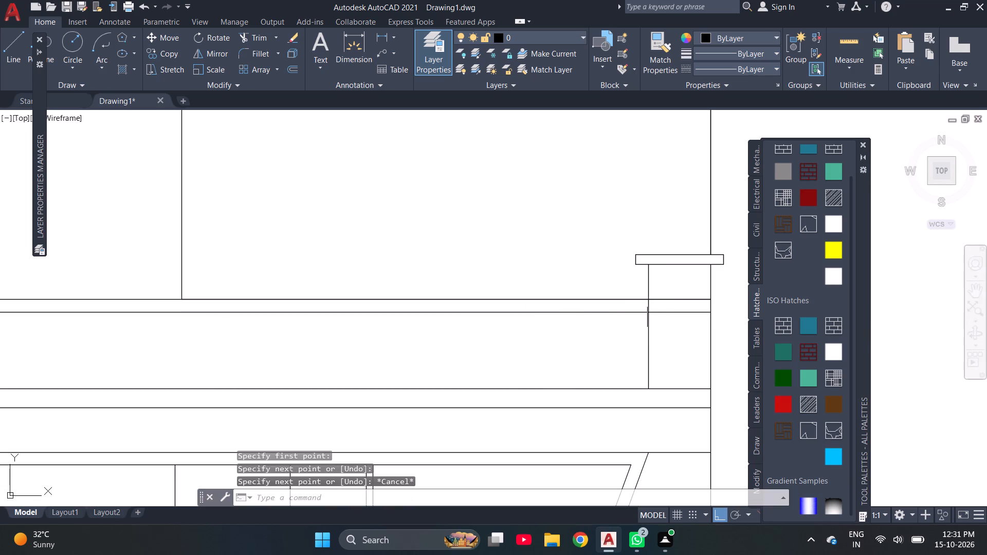
# Offset the new horizontal line on the parapet's top 5'6" upward.
pyautogui.press('o')
pyautogui.press('space')
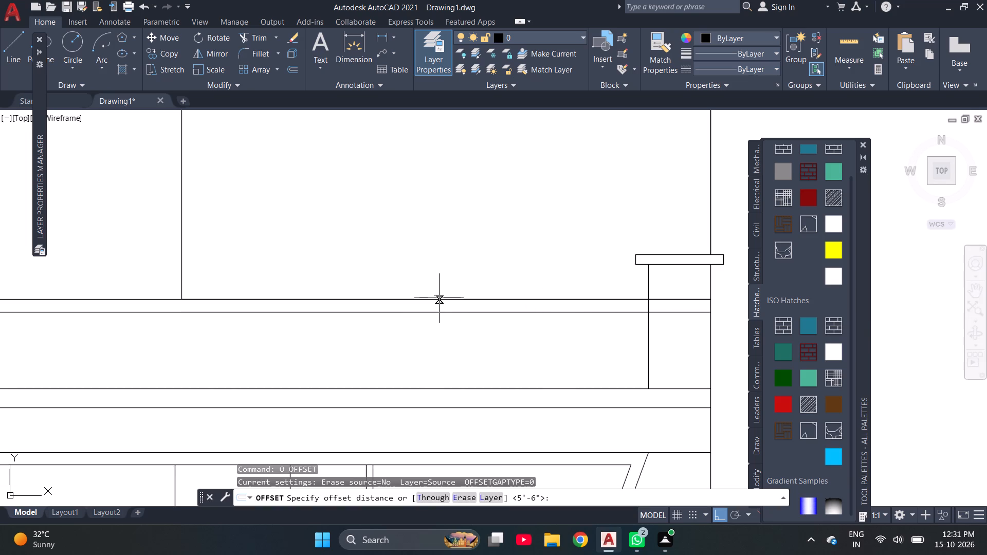
pyautogui.write("5'6")
pyautogui.hotkey('shift', '"')
pyautogui.press('Return')
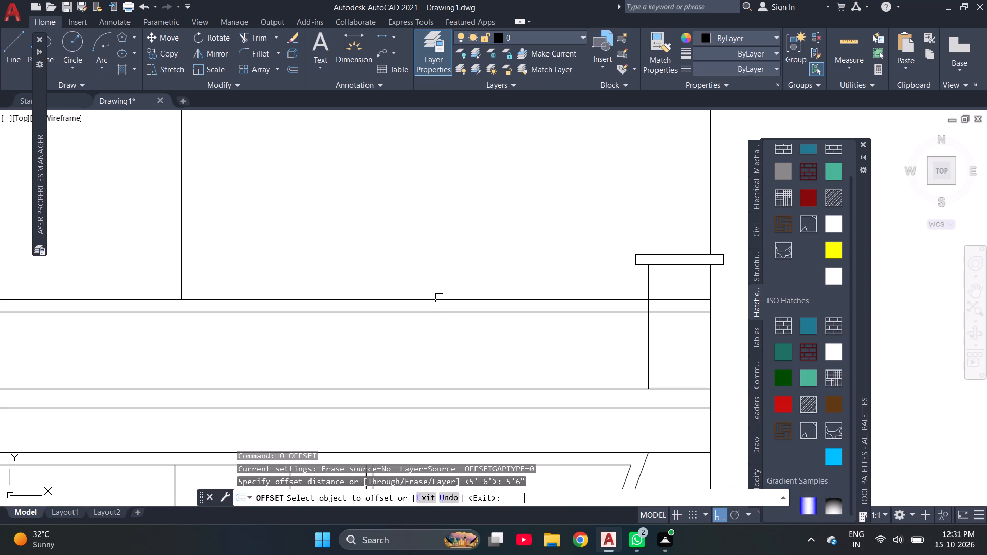
pyautogui.click(431, 297)
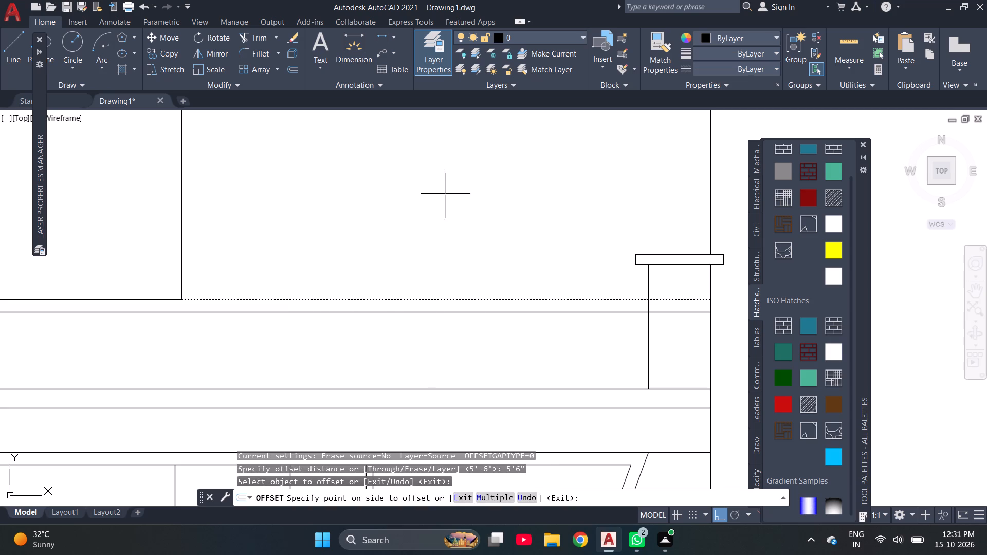
pyautogui.scroll(-2, 445, 197)
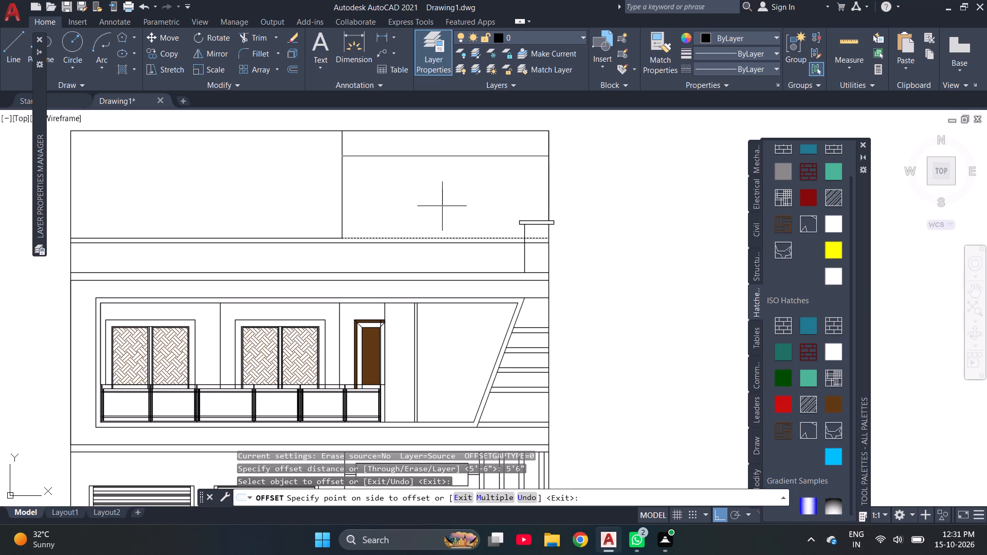
pyautogui.click(442, 206)
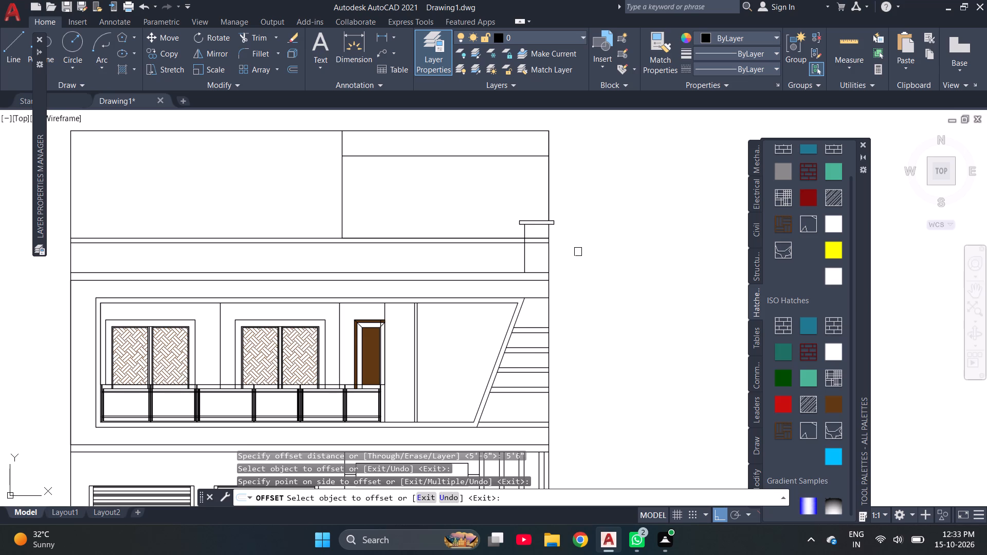
pyautogui.scroll(-1, 576, 258)
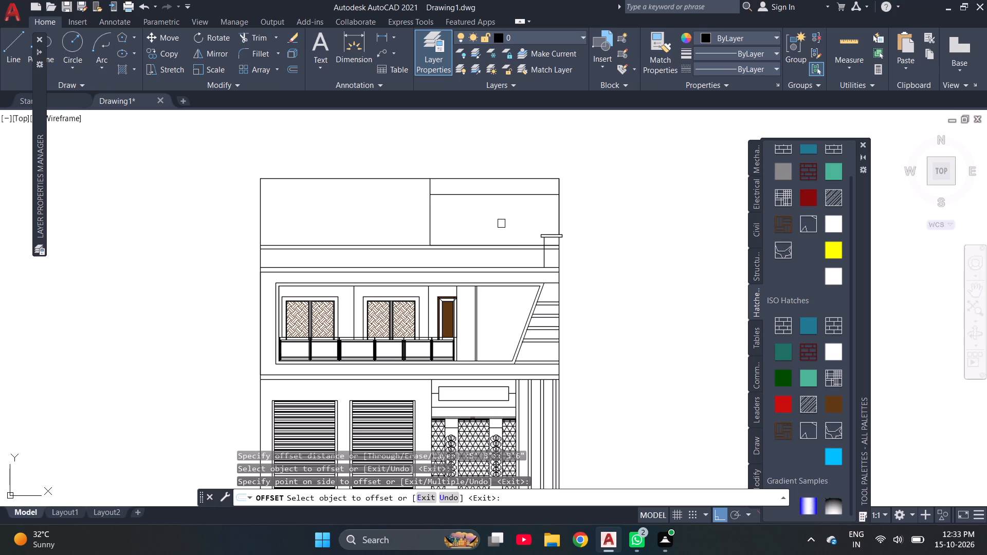
pyautogui.press('Escape')
# Trim the outline's top horizontal line between the facade's left edge and the inner vertical line.
pyautogui.write('TR')
pyautogui.press('space')
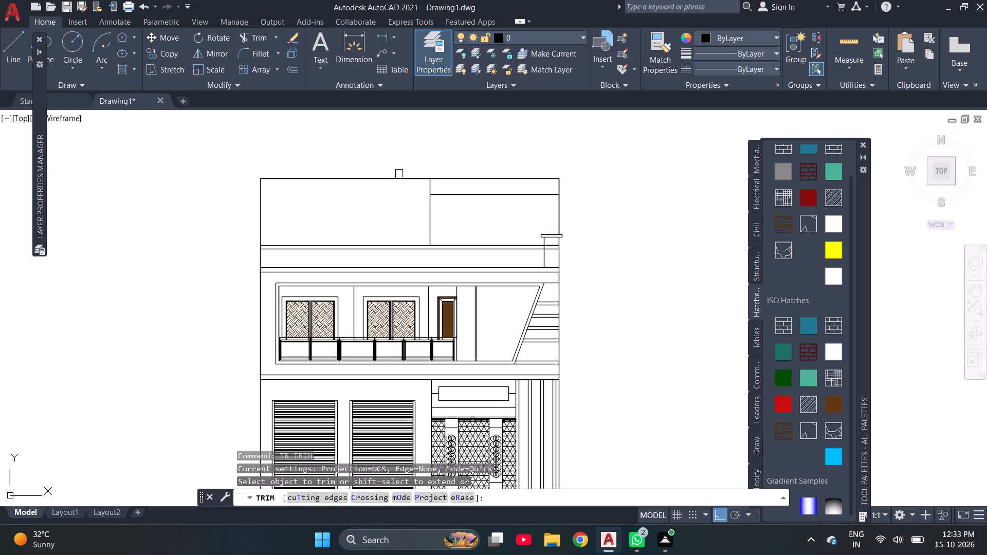
pyautogui.click(388, 177)
pyautogui.press('Escape')
pyautogui.press('Escape')
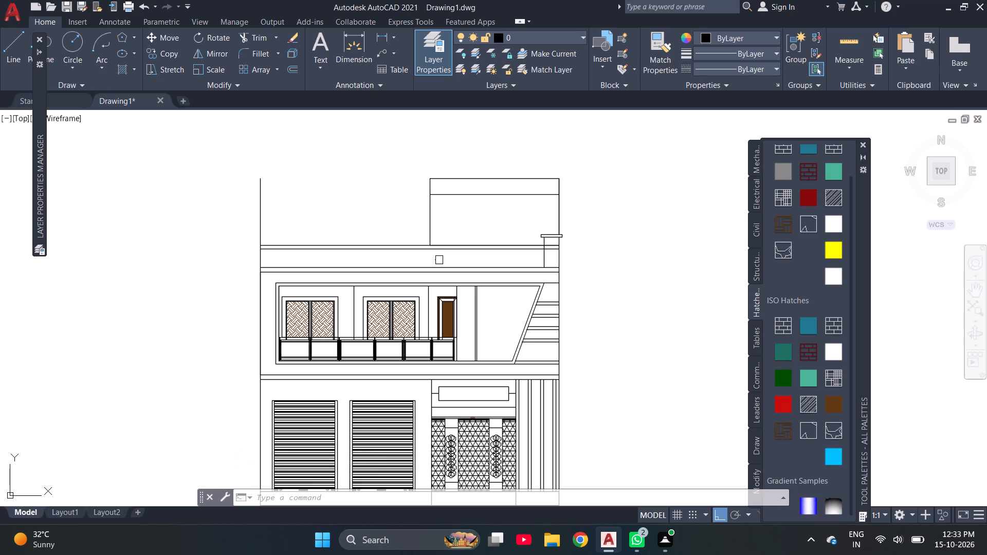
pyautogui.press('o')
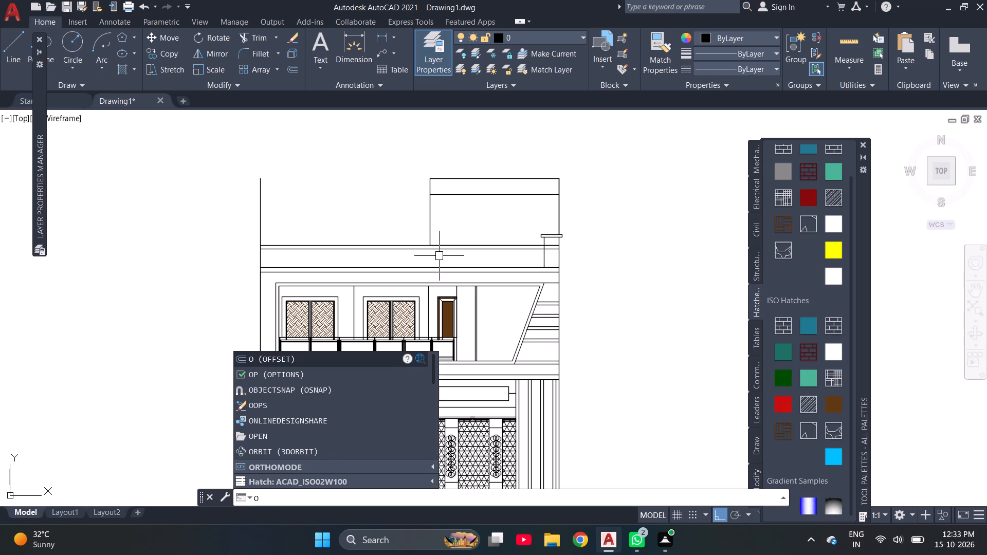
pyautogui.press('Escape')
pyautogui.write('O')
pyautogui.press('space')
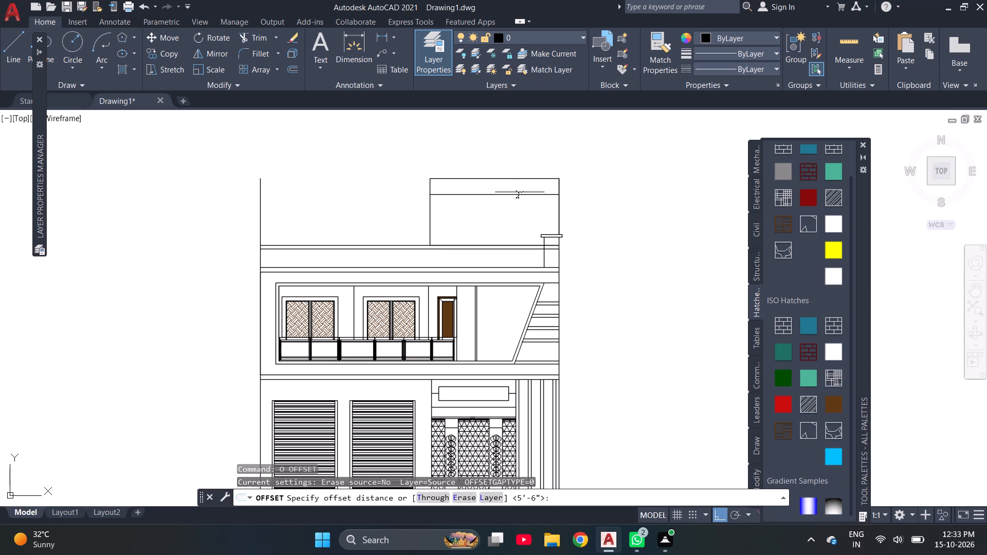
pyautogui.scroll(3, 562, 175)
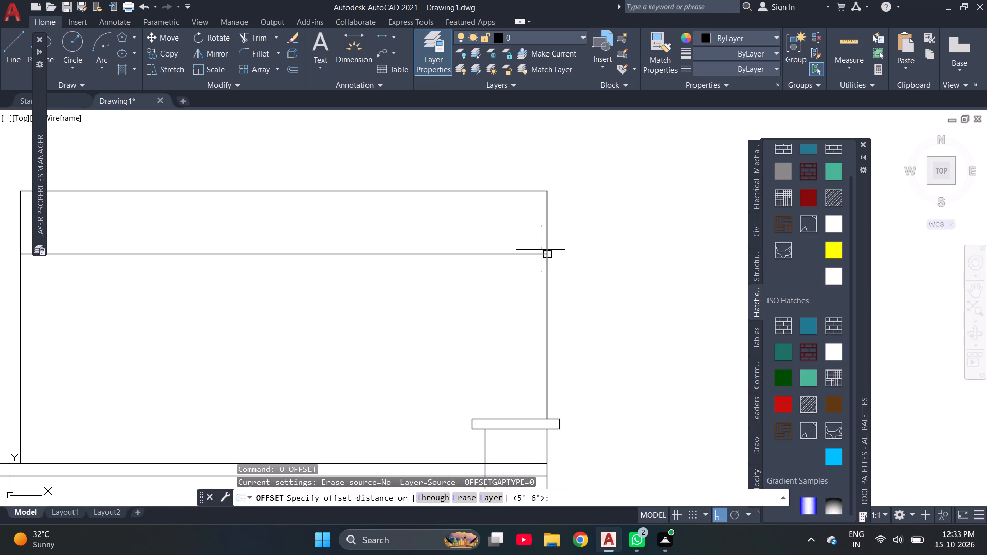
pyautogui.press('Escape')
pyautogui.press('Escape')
# Draw a short vertical line on the rooftop room's right edge, between its two upper horizontal lines.
pyautogui.write('L')
pyautogui.press('space')
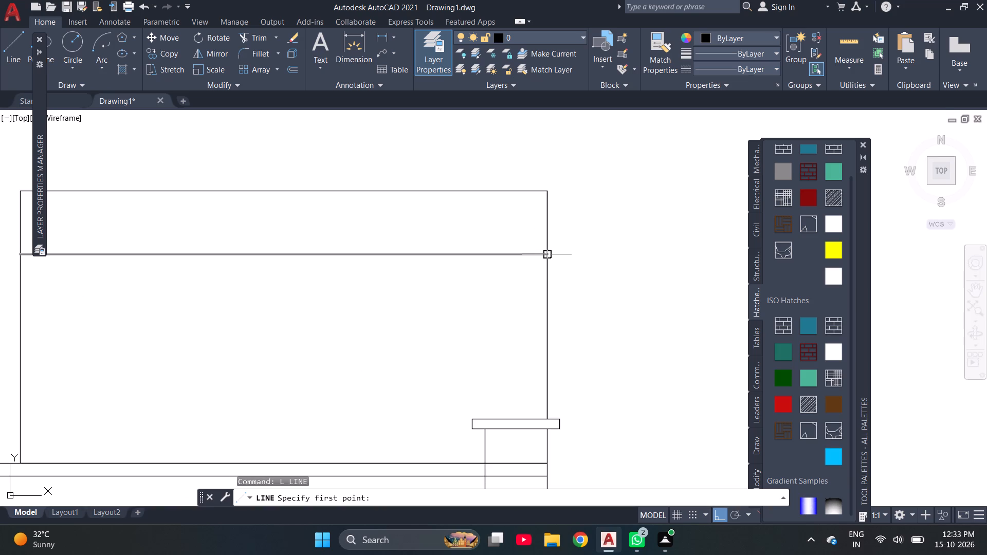
pyautogui.click(549, 252)
pyautogui.click(546, 192)
pyautogui.press('Escape')
pyautogui.press('Escape')
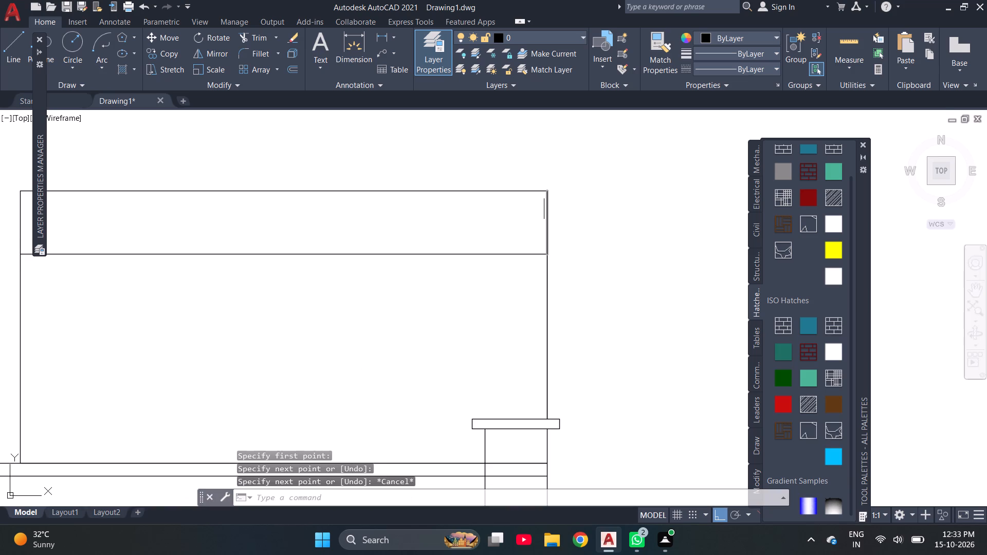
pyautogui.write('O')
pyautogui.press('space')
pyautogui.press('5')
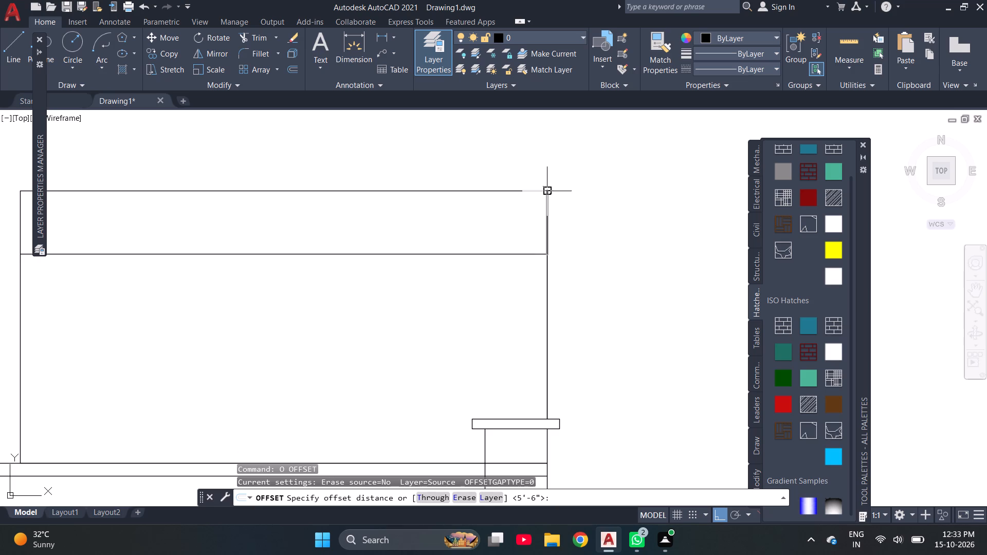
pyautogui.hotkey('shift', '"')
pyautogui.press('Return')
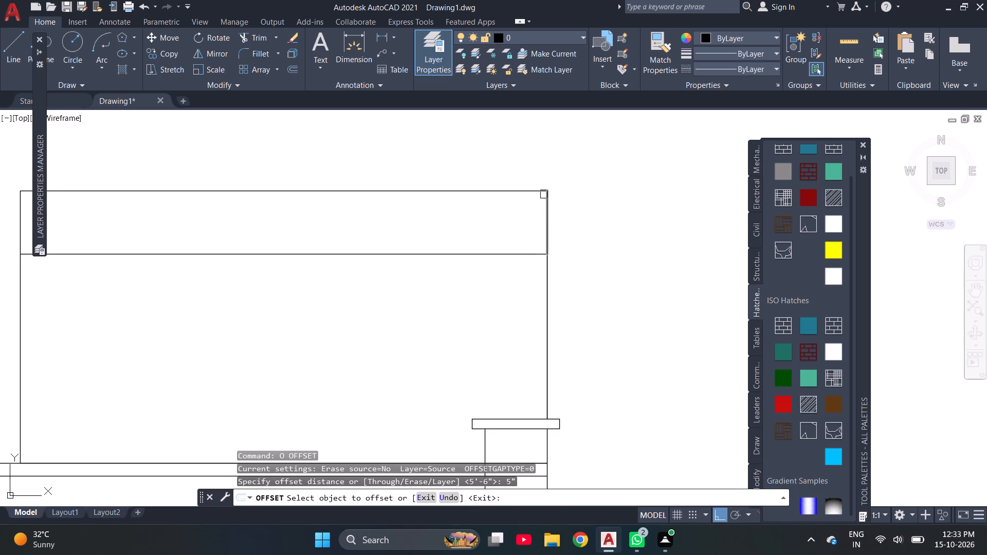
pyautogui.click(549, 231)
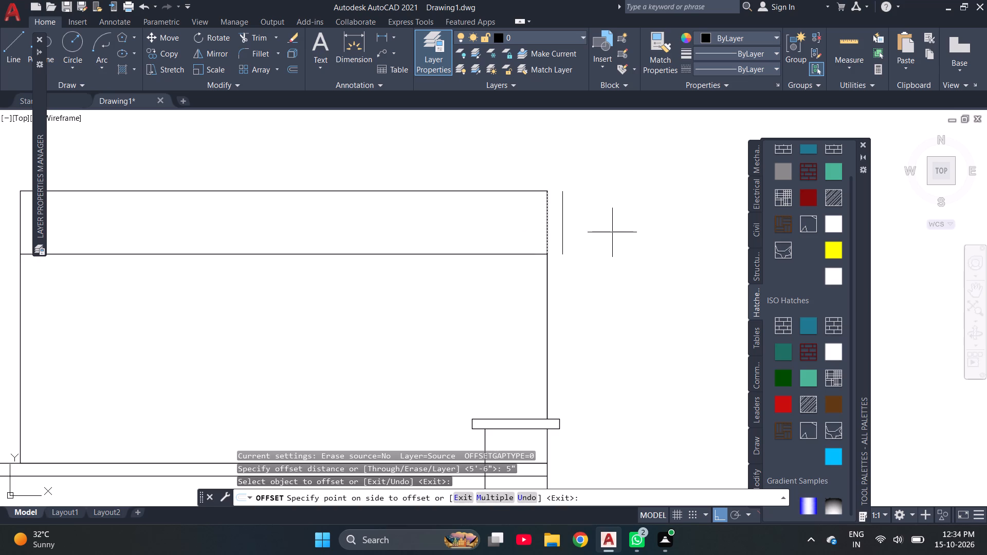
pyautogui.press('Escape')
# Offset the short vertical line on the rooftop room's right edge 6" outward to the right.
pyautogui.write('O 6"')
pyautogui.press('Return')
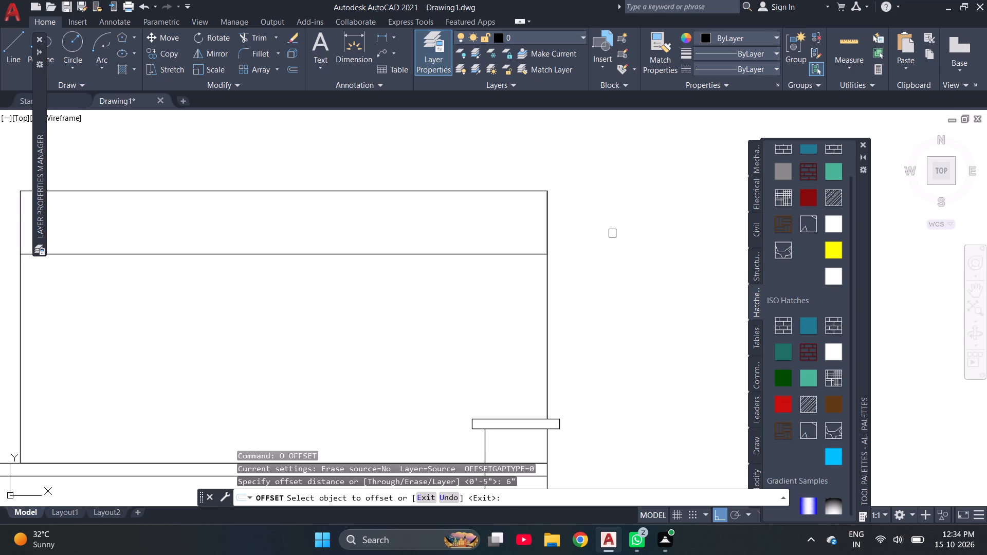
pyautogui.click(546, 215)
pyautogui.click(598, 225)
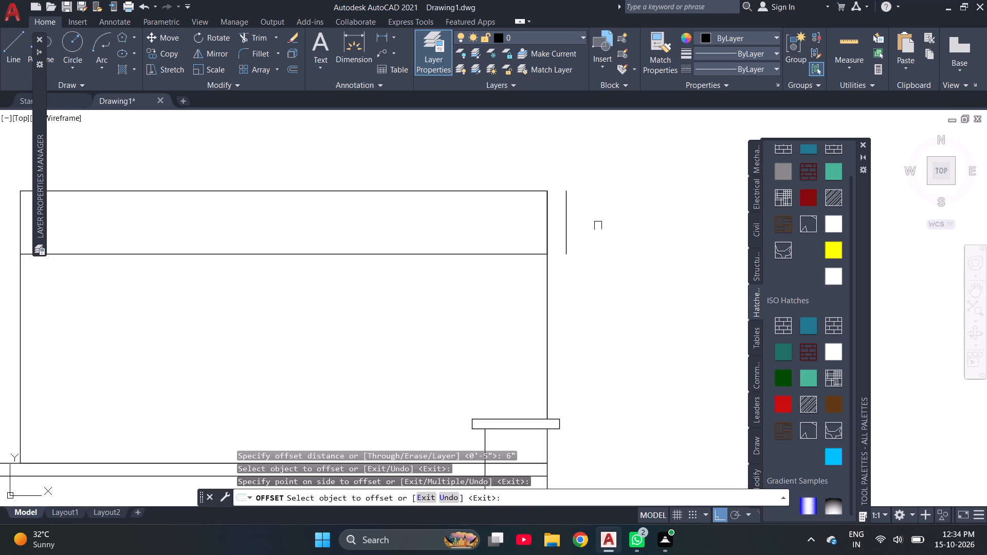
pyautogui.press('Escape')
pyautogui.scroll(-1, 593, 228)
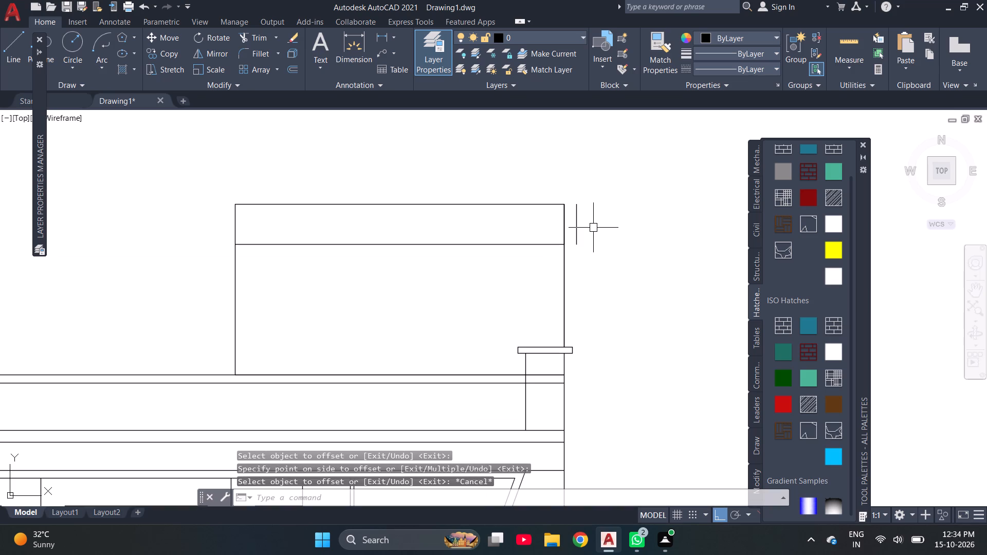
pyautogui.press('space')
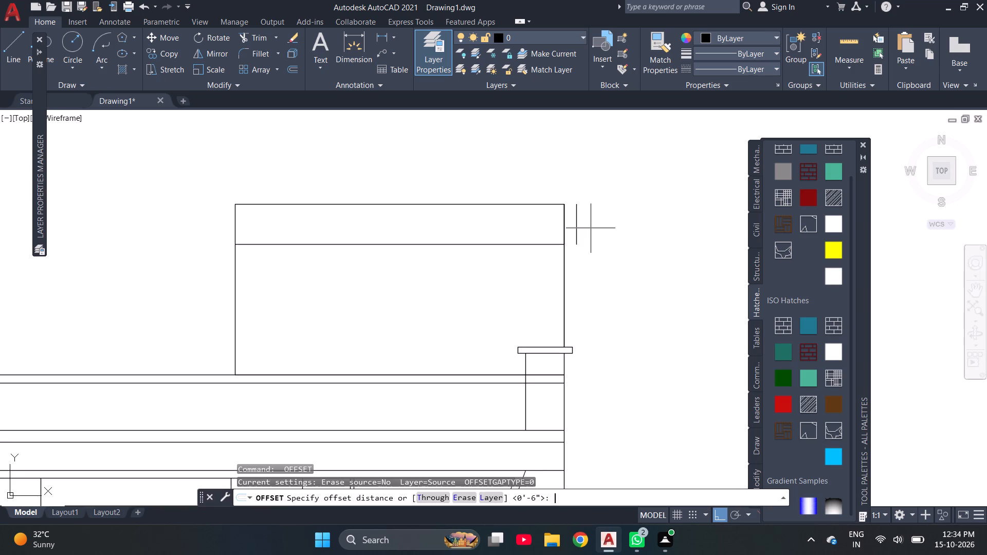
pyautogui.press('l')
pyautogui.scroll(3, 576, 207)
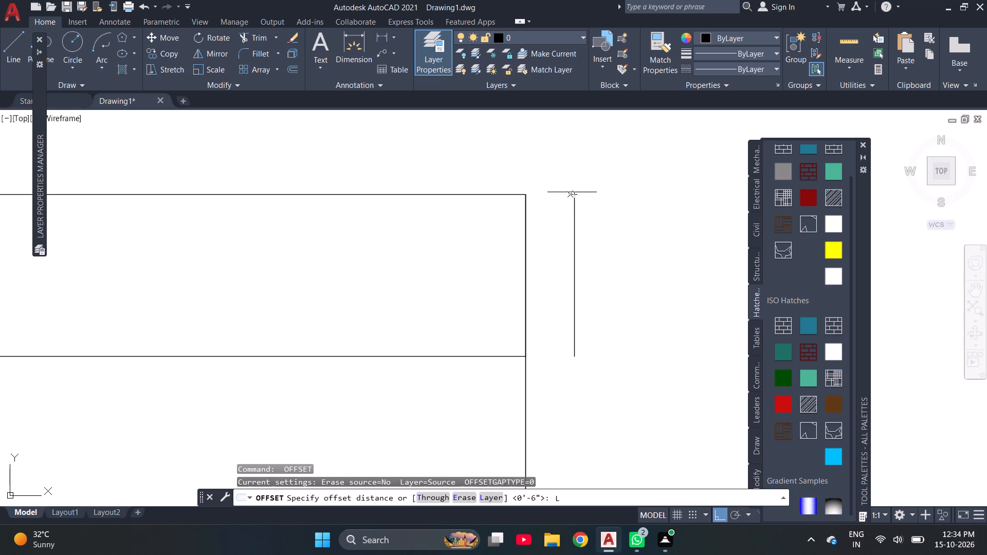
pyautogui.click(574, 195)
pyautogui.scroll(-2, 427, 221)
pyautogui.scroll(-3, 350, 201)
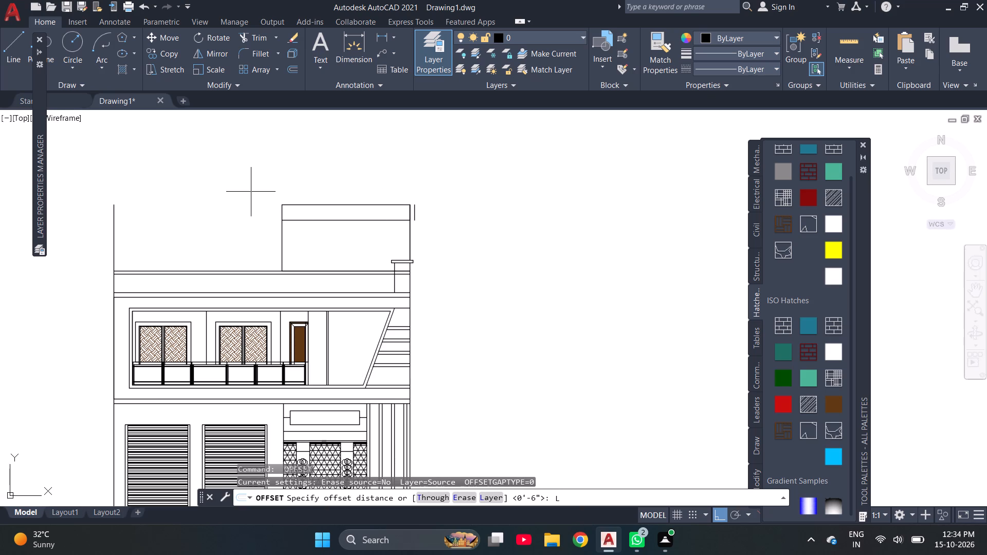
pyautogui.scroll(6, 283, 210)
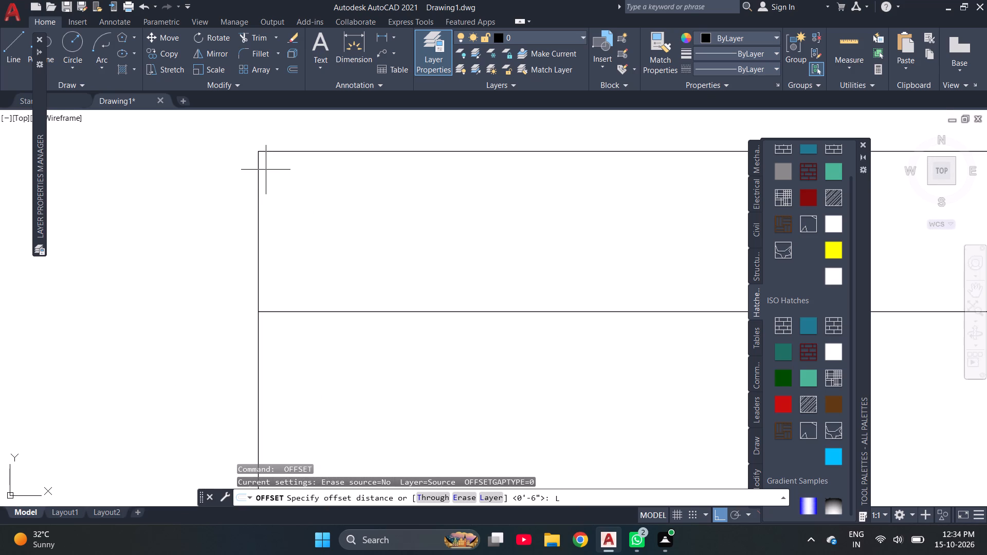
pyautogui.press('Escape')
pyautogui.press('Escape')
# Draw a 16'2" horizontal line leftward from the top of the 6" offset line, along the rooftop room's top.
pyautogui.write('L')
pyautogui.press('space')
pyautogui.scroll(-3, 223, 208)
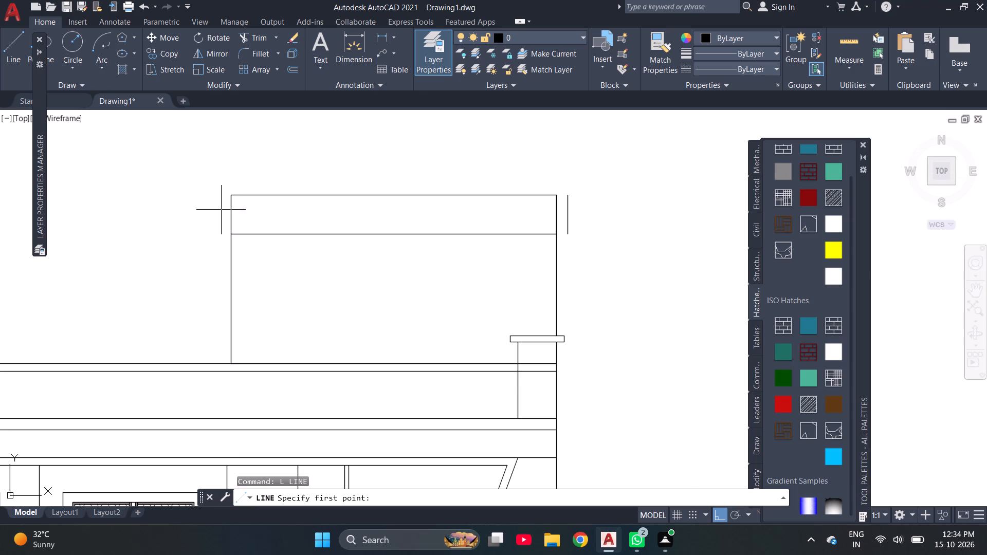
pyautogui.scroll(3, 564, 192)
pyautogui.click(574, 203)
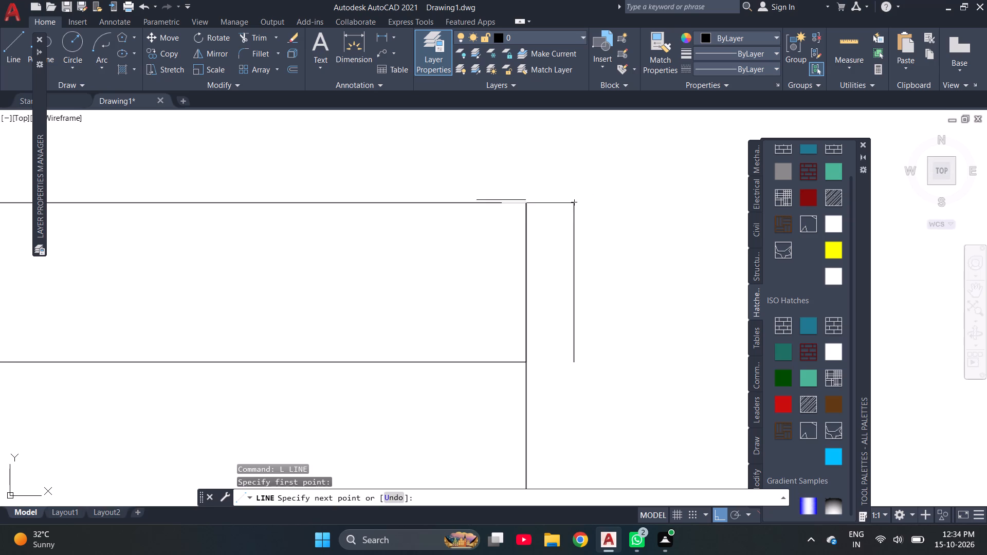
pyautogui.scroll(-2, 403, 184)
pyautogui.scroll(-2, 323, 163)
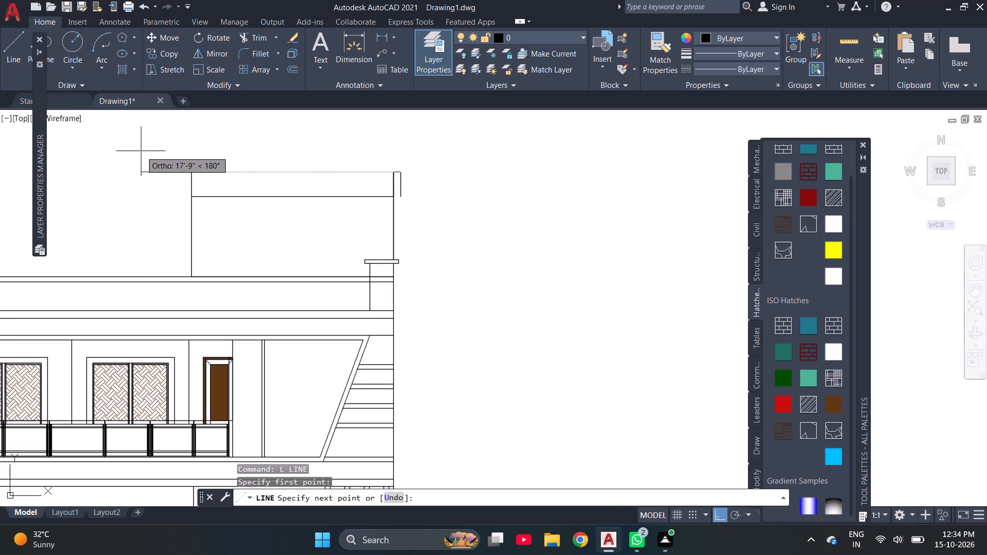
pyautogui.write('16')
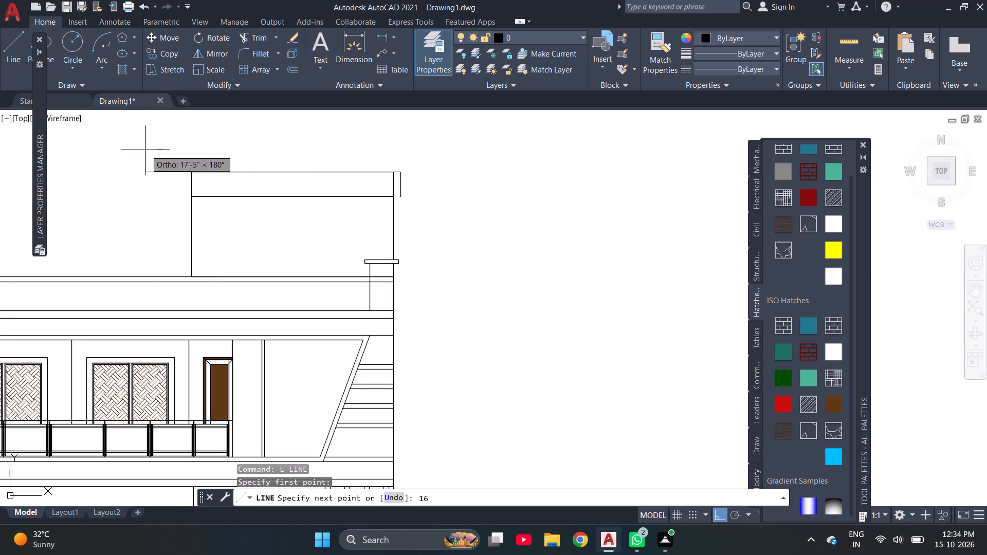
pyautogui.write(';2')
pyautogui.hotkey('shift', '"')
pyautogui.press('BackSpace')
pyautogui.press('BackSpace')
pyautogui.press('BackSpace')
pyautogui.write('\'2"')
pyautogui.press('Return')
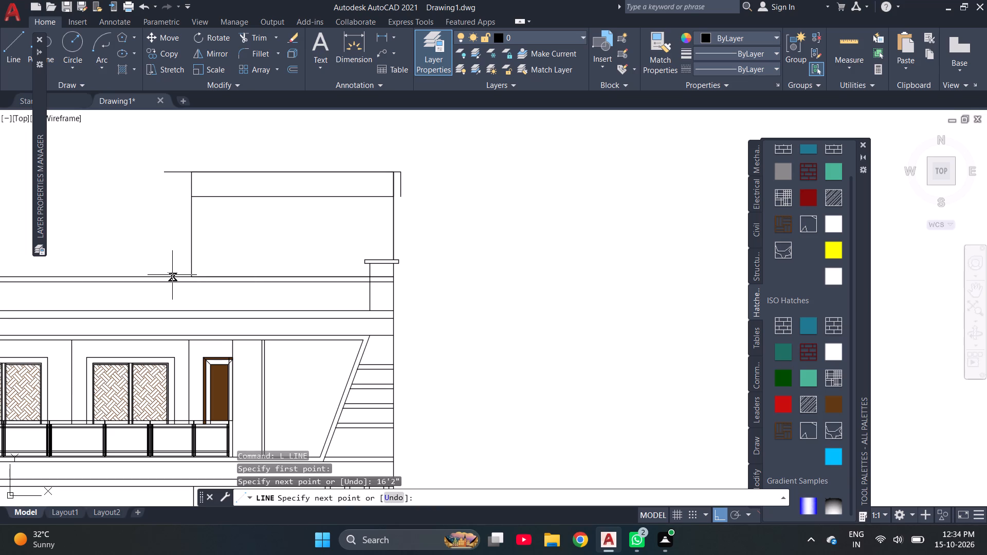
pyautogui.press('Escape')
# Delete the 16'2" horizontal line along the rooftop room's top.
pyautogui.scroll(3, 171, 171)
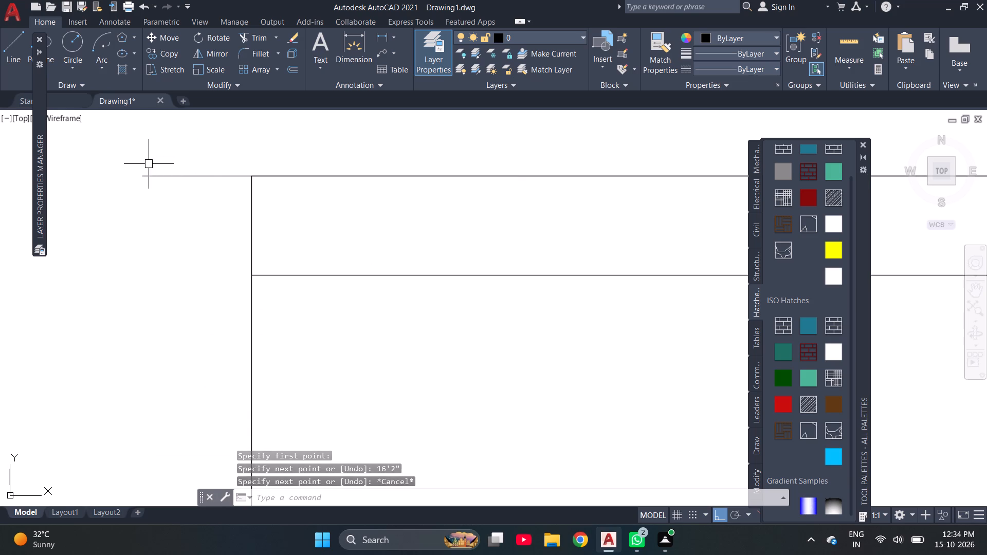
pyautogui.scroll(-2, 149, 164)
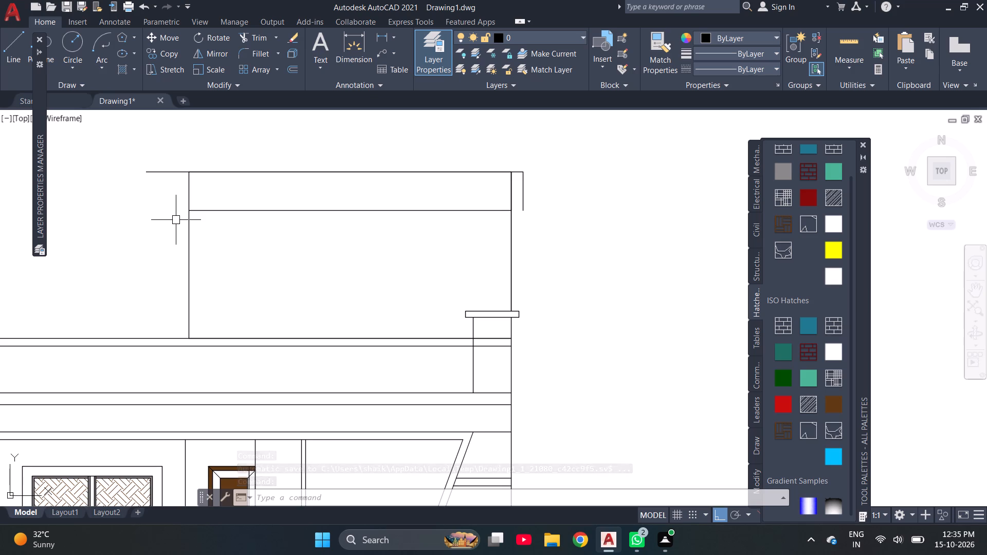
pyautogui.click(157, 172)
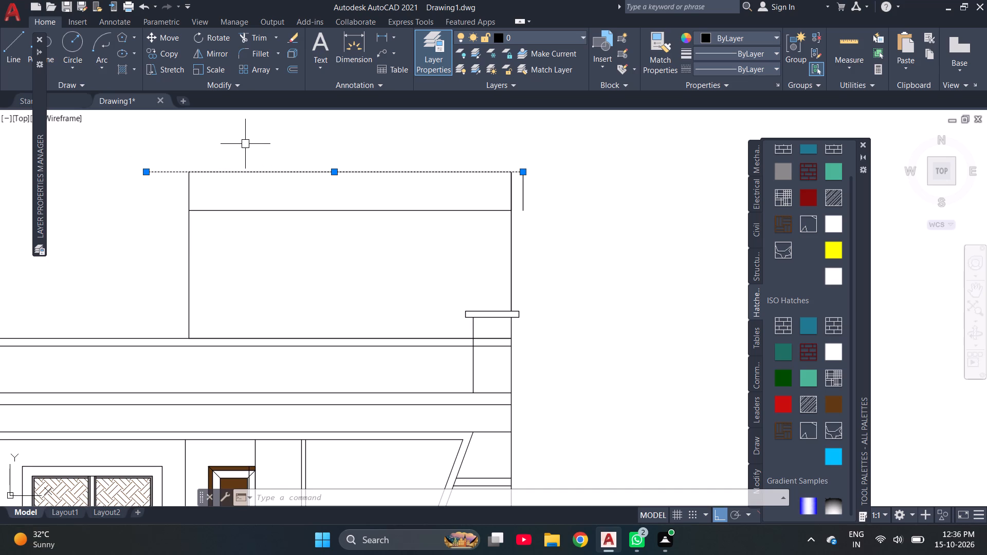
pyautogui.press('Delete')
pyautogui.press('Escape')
# Offset the short vertical line on the rooftop room's right edge and the room's left vertical line 1'5" outward.
pyautogui.write('O\\')
pyautogui.press('Escape')
pyautogui.press('Escape')
pyautogui.press('o')
pyautogui.press('Return')
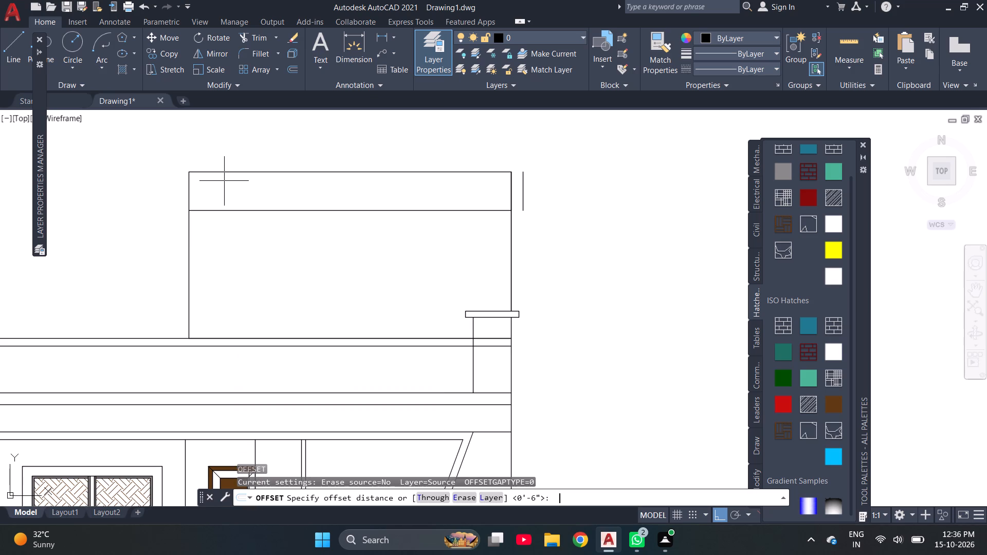
pyautogui.write("1'")
pyautogui.write('5"')
pyautogui.press('Return')
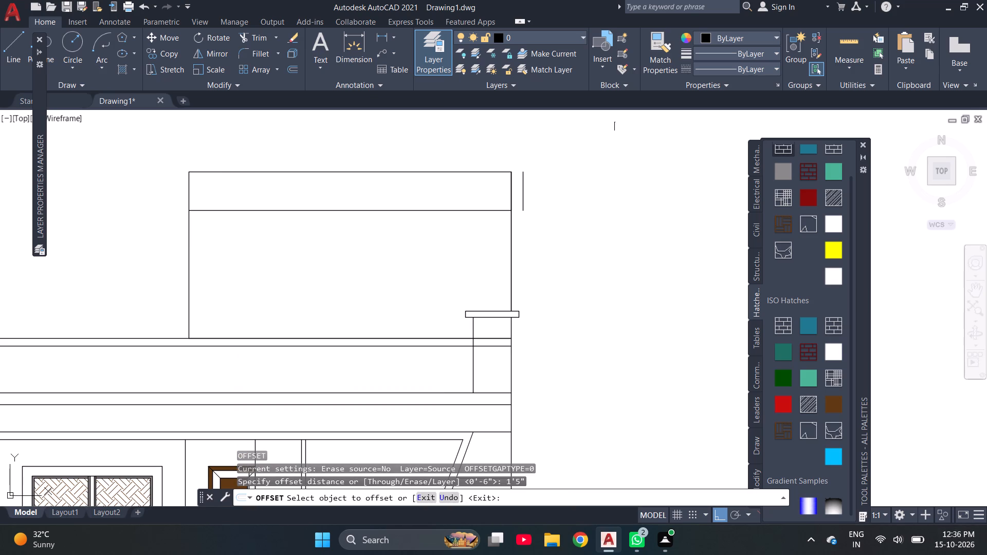
pyautogui.click(508, 195)
pyautogui.click(545, 190)
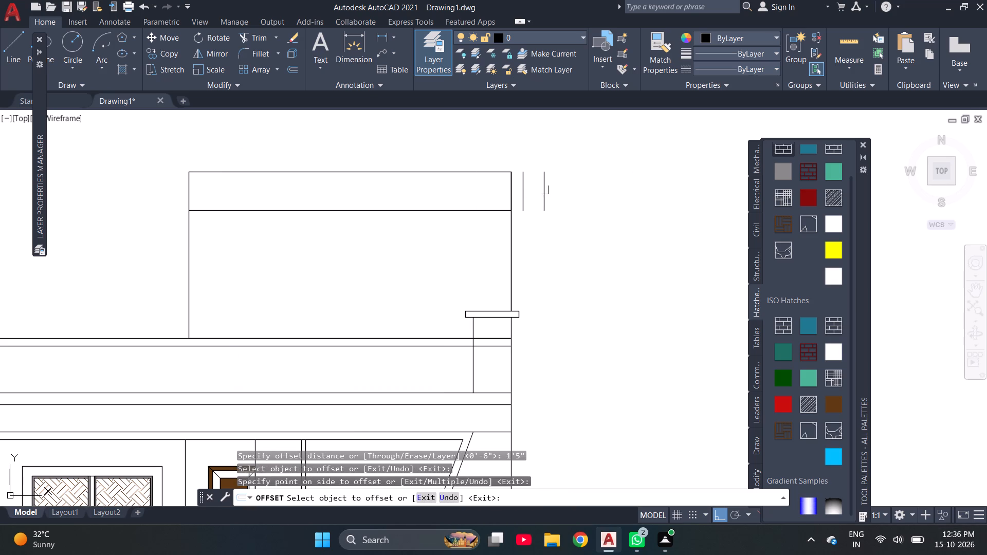
pyautogui.click(187, 193)
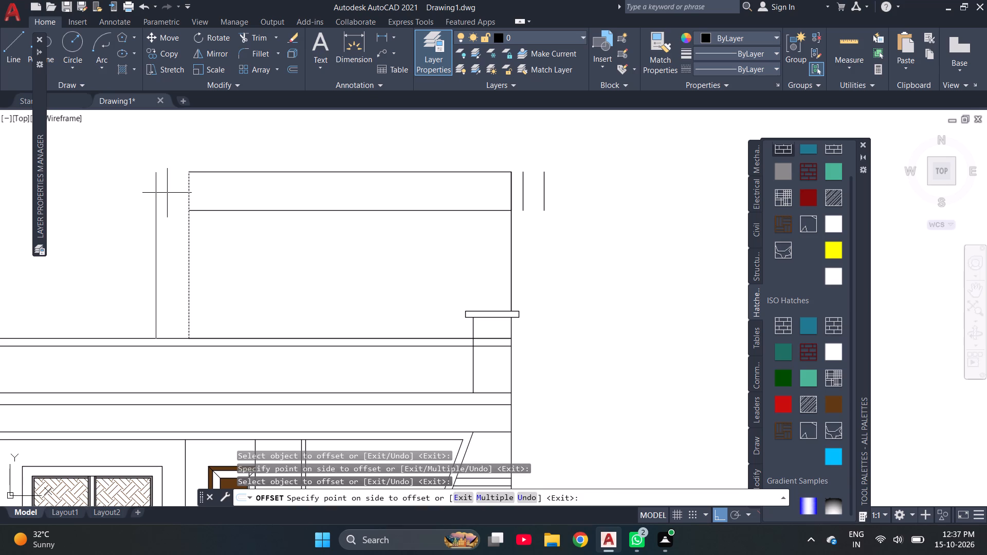
pyautogui.click(167, 193)
pyautogui.press('Escape')
pyautogui.press('Escape')
pyautogui.press('Escape')
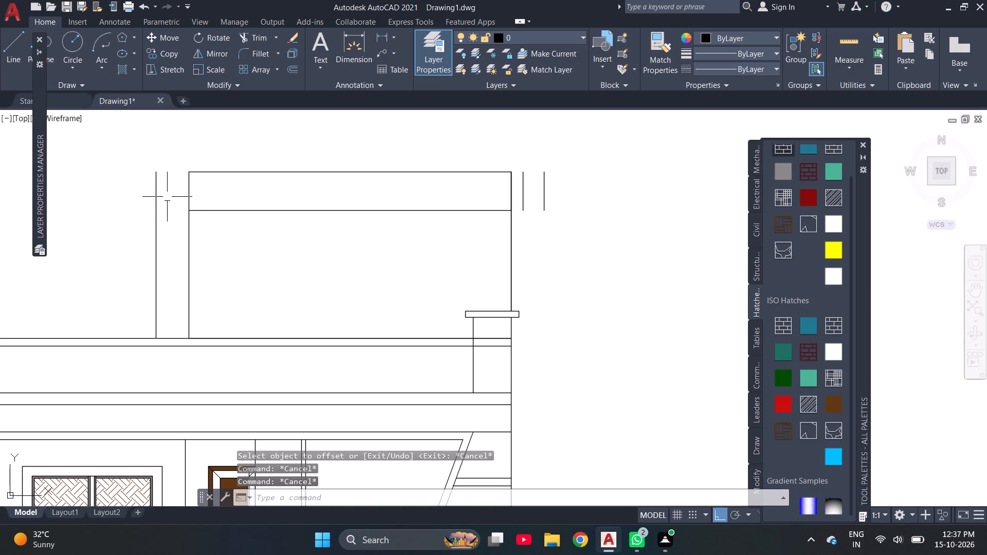
# Offset both 1'5" offset lines beside the rooftop room a further 5" outward.
pyautogui.write('O')
pyautogui.press('space')
pyautogui.write('0\'5"')
pyautogui.press('Return')
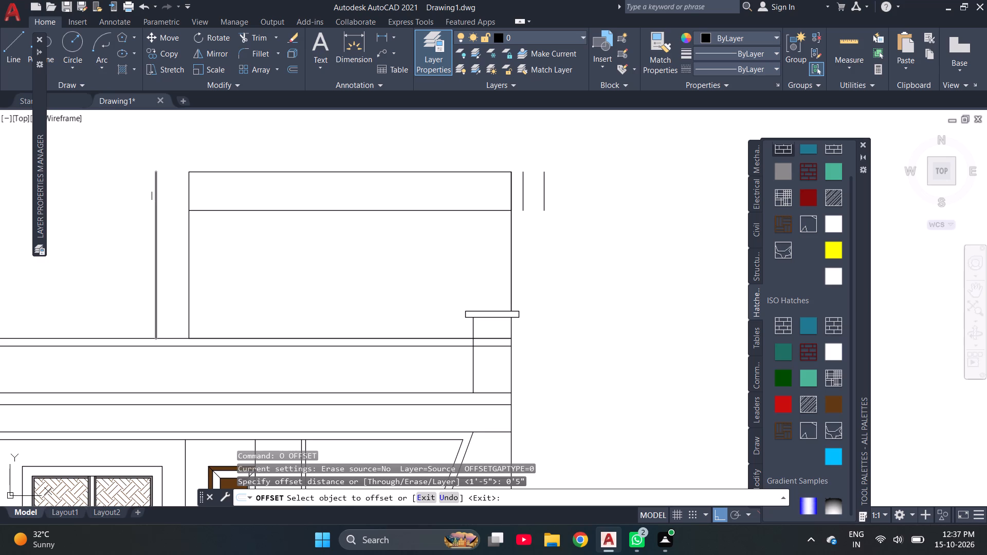
pyautogui.click(155, 196)
pyautogui.click(143, 195)
pyautogui.click(545, 192)
pyautogui.click(572, 195)
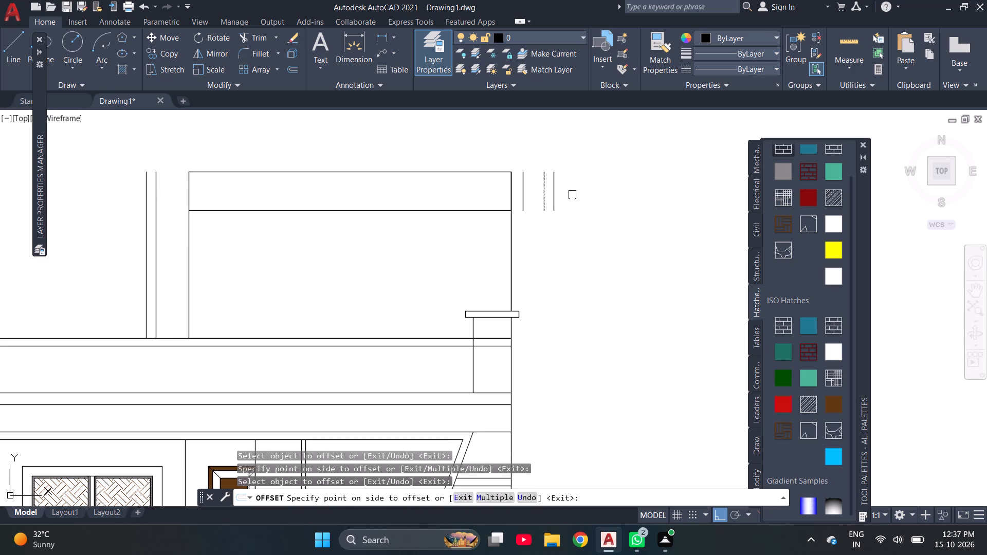
pyautogui.press('Escape')
pyautogui.press('Escape')
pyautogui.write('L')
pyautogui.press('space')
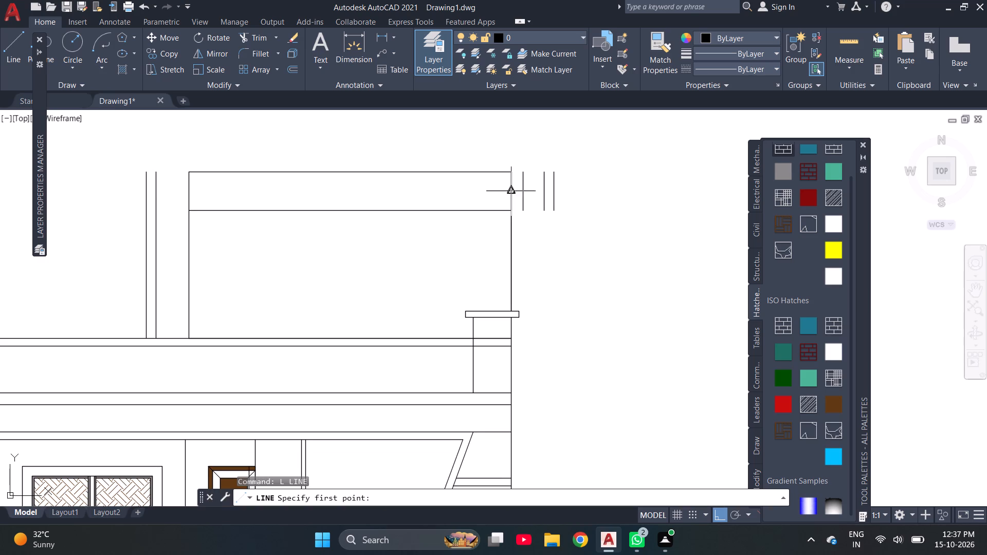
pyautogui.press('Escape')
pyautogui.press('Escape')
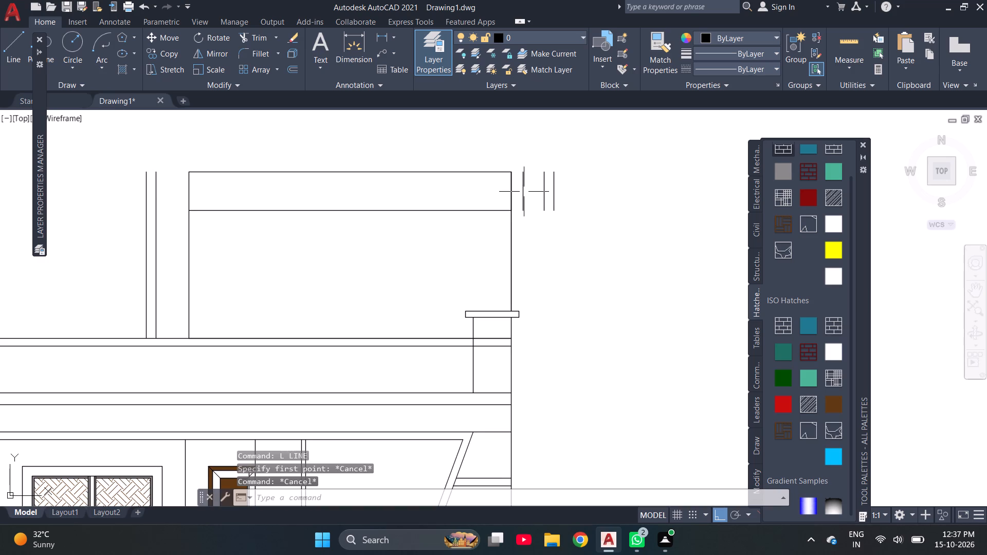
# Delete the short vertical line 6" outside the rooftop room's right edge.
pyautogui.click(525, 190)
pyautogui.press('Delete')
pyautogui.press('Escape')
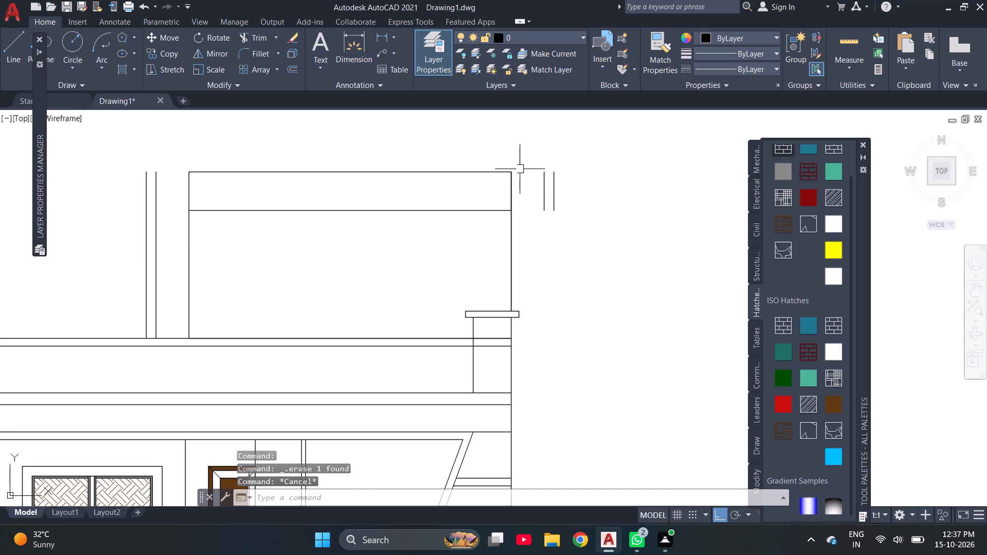
# Draw a horizontal line across the rooftop room's top, joining the upper ends of the outermost vertical lines on both sides.
pyautogui.write('L')
pyautogui.press('space')
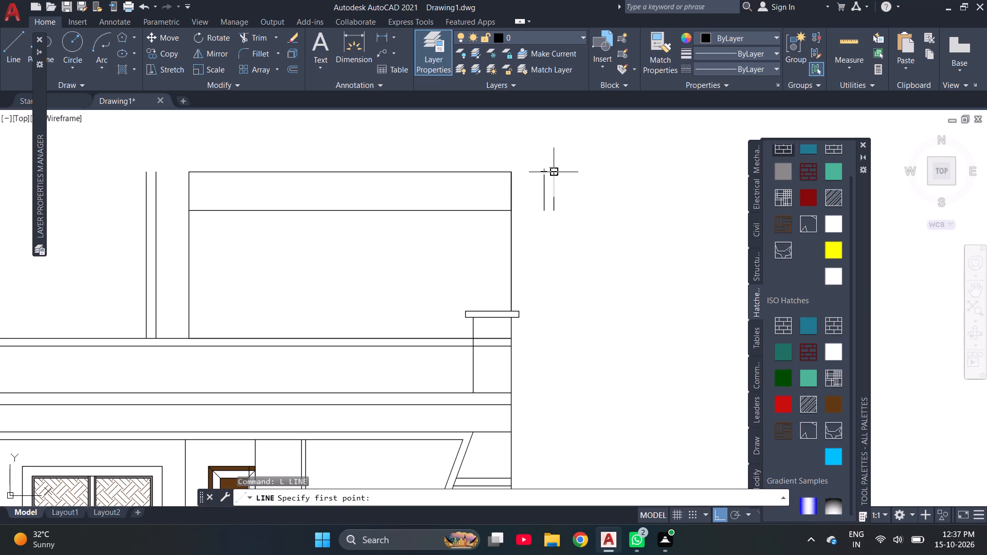
pyautogui.click(553, 172)
pyautogui.click(150, 174)
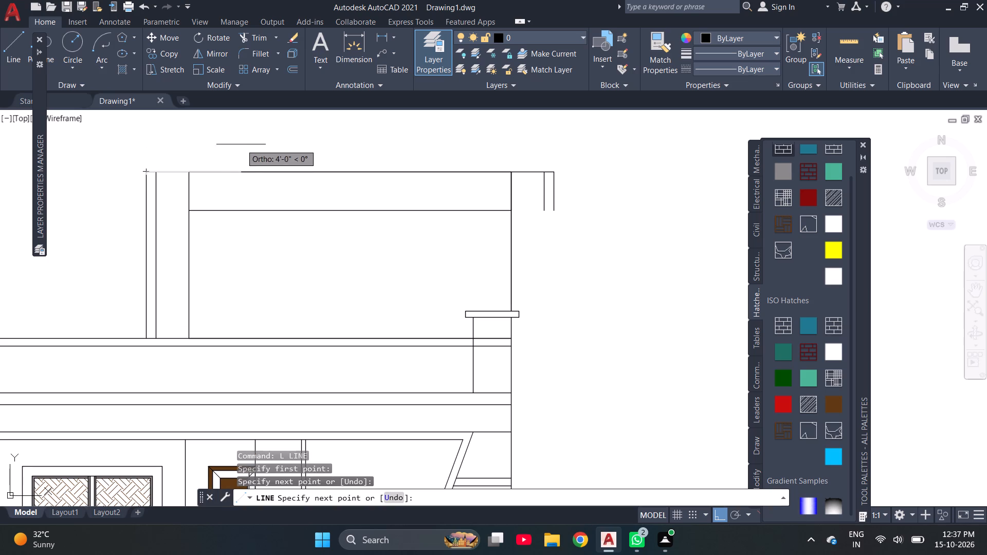
pyautogui.press('Escape')
pyautogui.press('Escape')
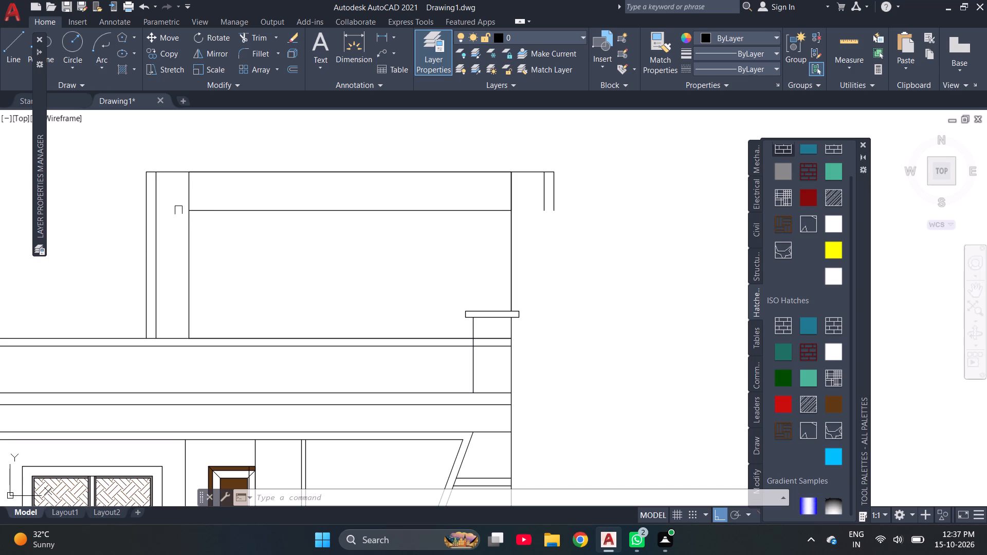
pyautogui.press('Escape')
# Extend the horizontal line at the top band's bottom edge to the outermost vertical lines on both sides.
pyautogui.write('EZ')
pyautogui.press('BackSpace')
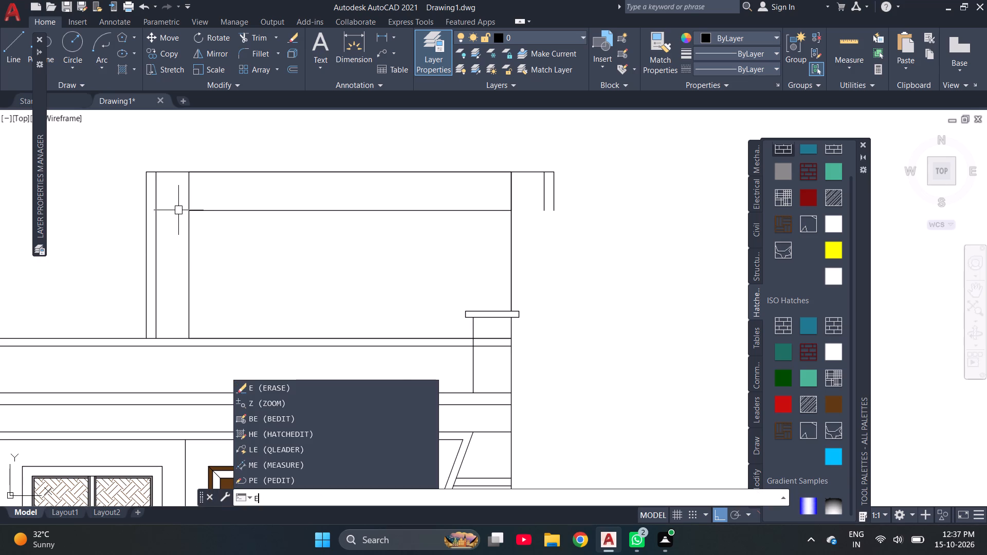
pyautogui.write('X')
pyautogui.press('space')
pyautogui.click(211, 209)
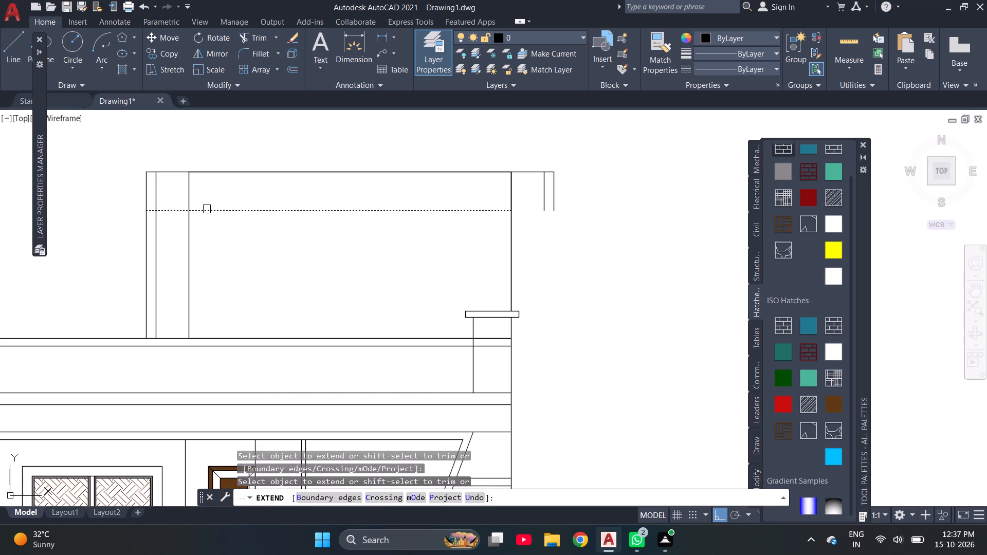
pyautogui.click(168, 213)
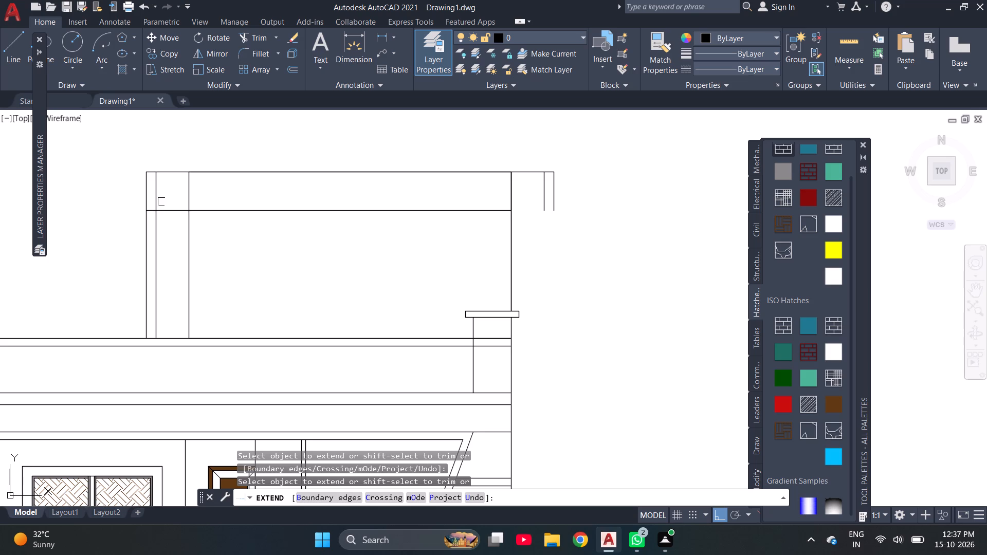
pyautogui.click(470, 212)
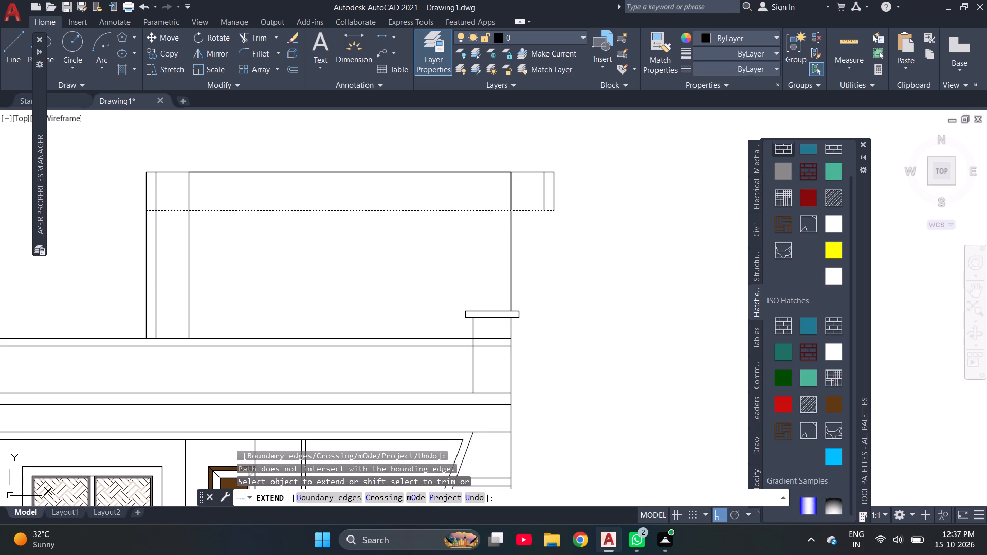
pyautogui.click(533, 209)
pyautogui.press('Escape')
pyautogui.press('Escape')
# Trim the outermost left vertical line below the top band and the two inner left vertical lines inside the band.
pyautogui.press('t')
pyautogui.write('RV')
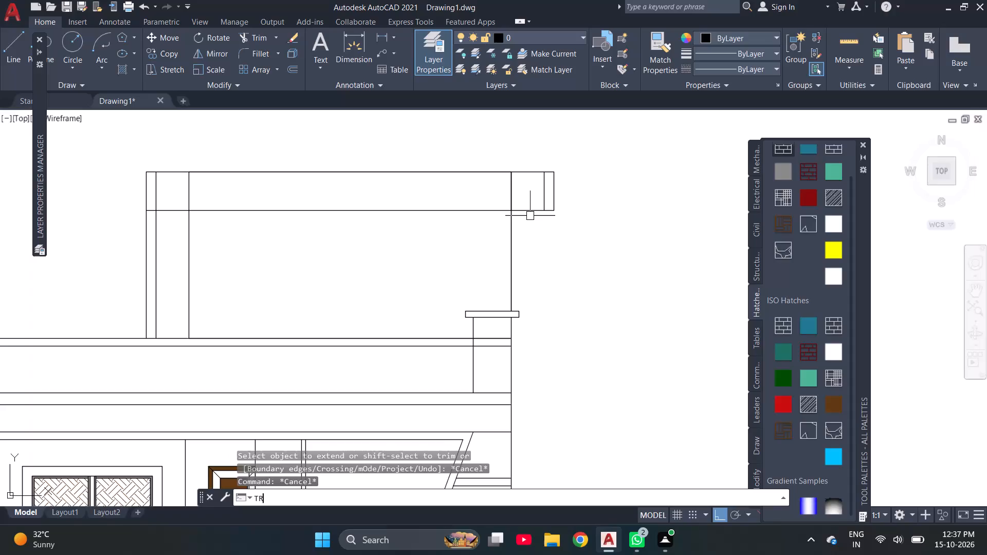
pyautogui.press('Escape')
pyautogui.press('Escape')
pyautogui.write('TR')
pyautogui.press('space')
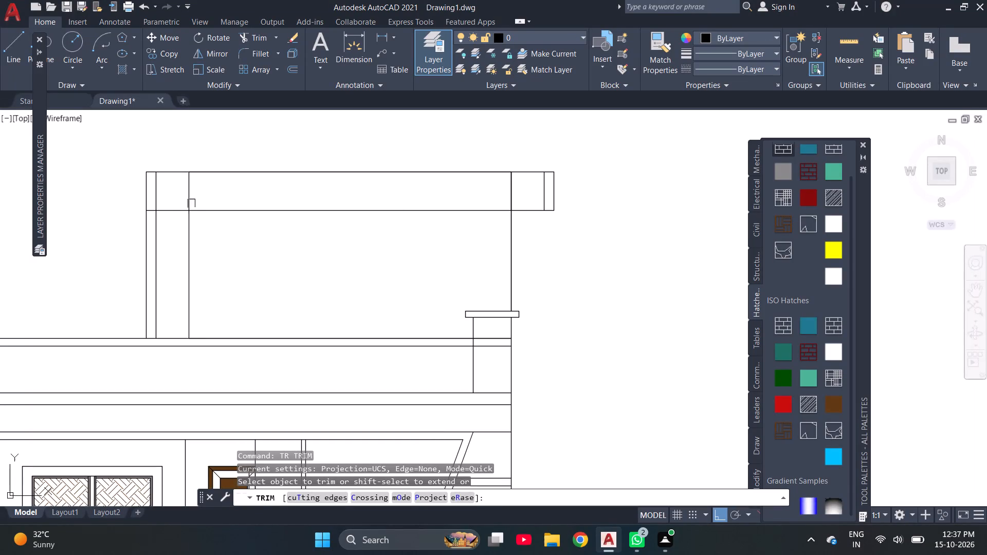
pyautogui.scroll(2, 141, 202)
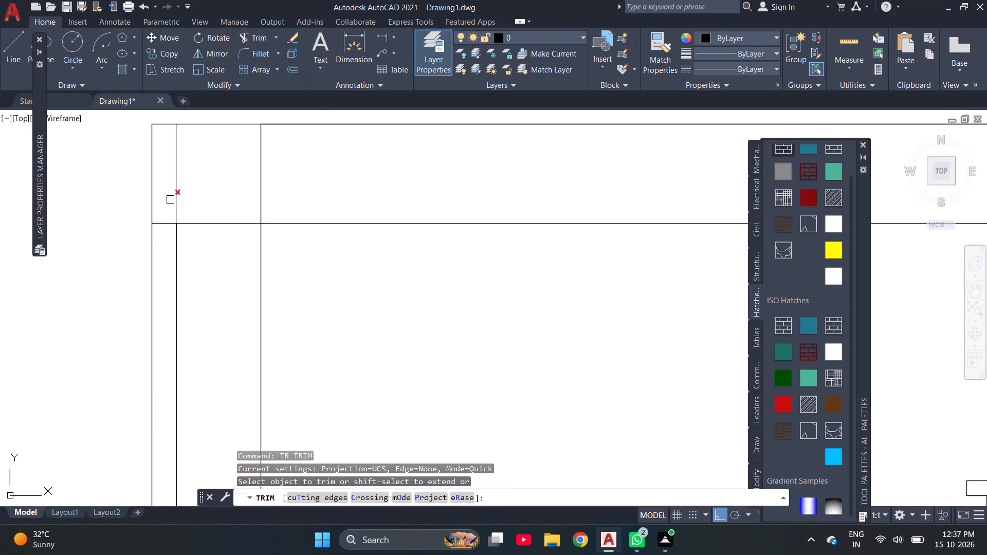
pyautogui.scroll(1, 161, 207)
pyautogui.click(167, 234)
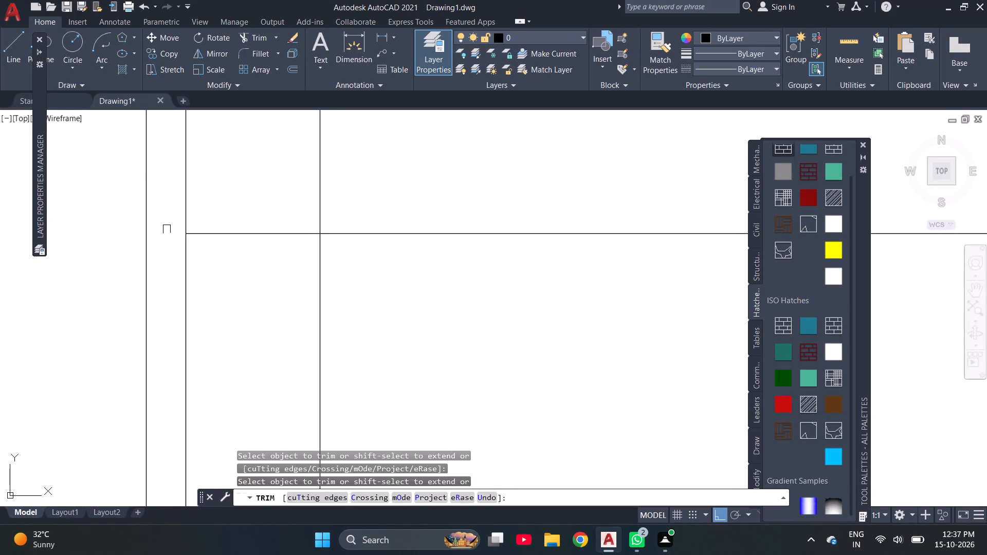
pyautogui.hotkey('ctrl', 'z')
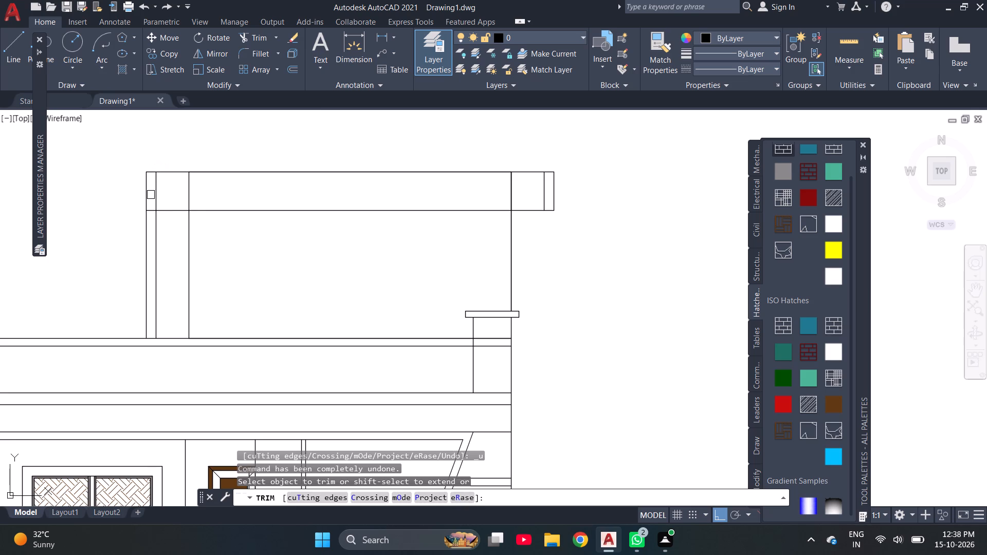
pyautogui.click(154, 193)
pyautogui.click(147, 233)
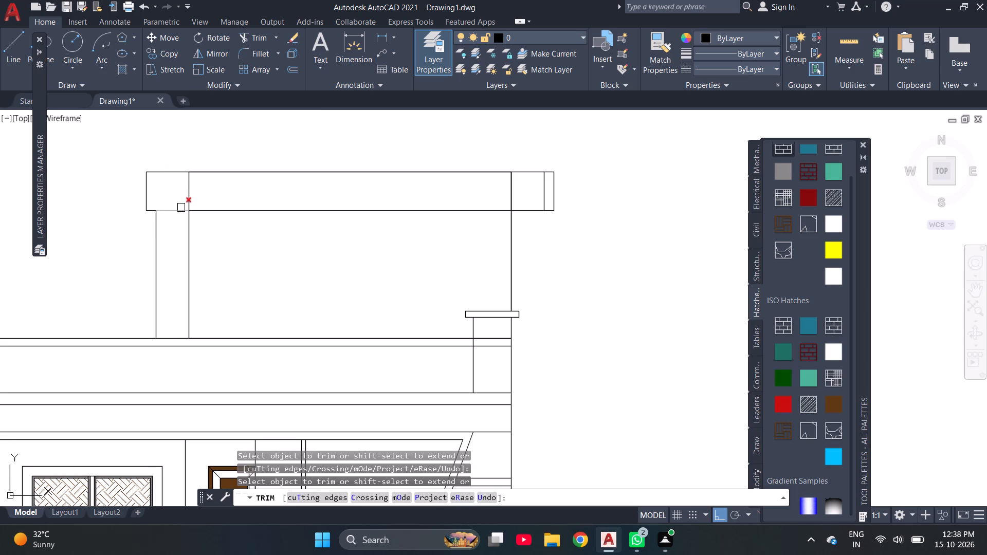
pyautogui.click(188, 195)
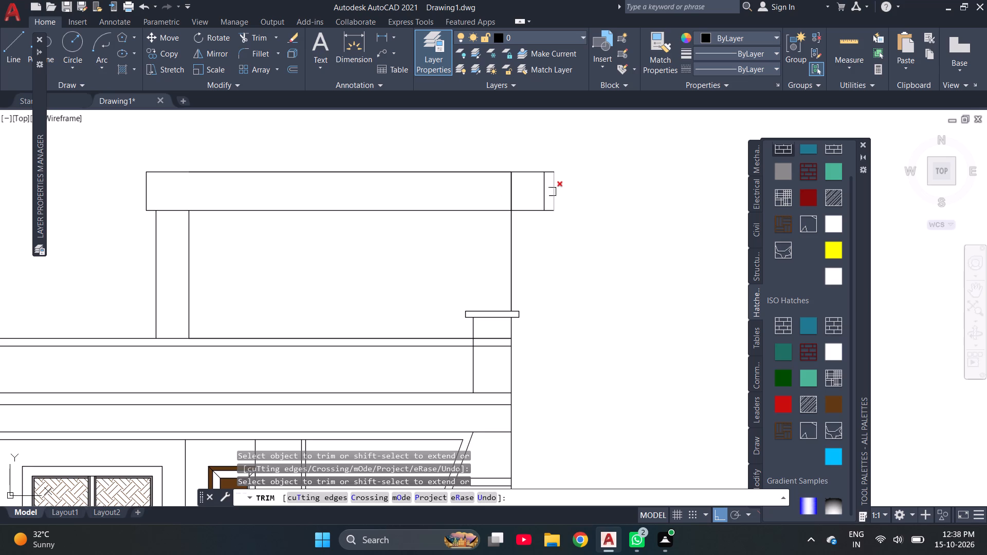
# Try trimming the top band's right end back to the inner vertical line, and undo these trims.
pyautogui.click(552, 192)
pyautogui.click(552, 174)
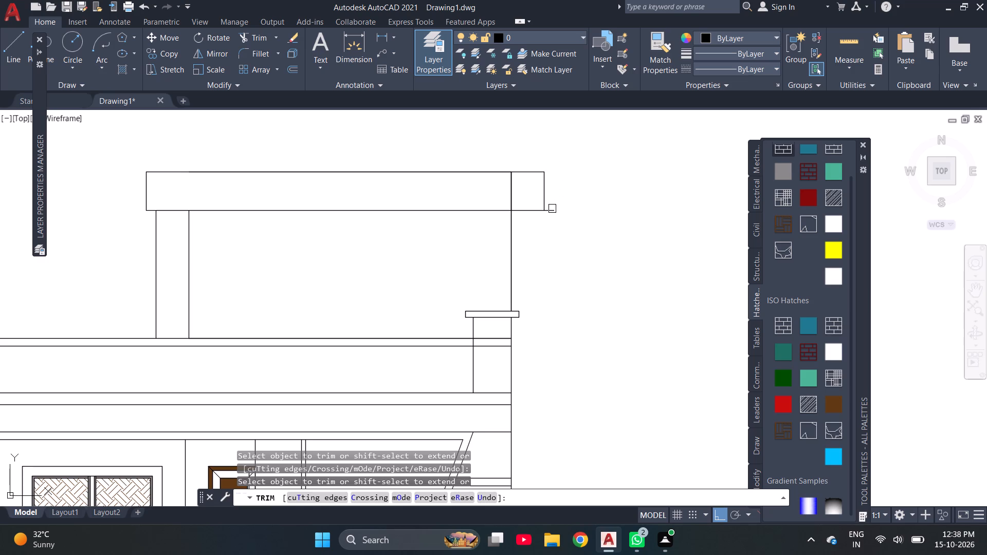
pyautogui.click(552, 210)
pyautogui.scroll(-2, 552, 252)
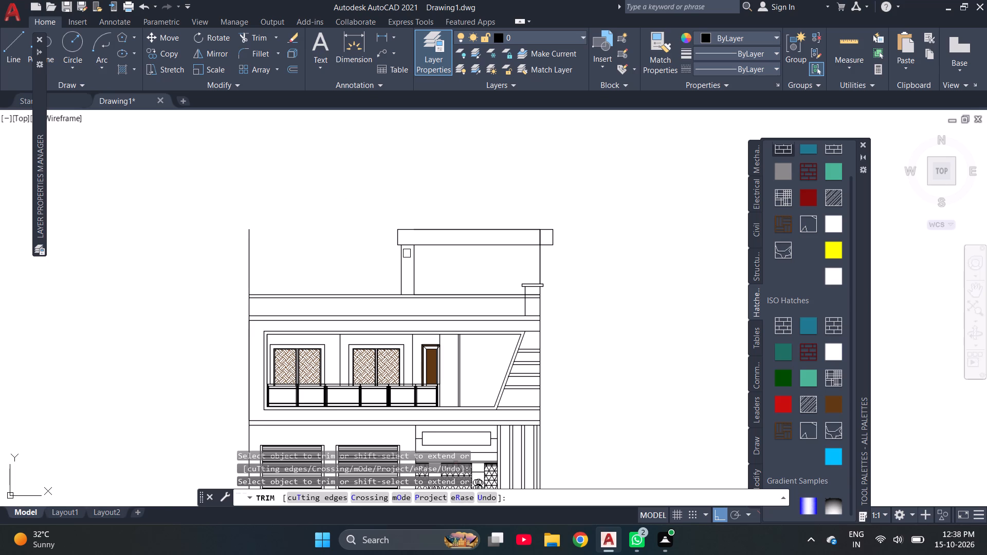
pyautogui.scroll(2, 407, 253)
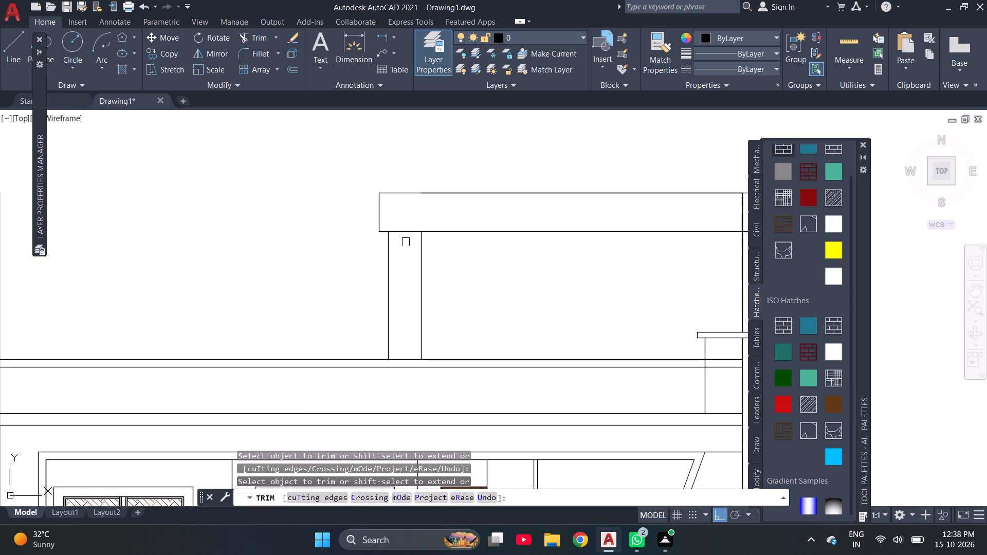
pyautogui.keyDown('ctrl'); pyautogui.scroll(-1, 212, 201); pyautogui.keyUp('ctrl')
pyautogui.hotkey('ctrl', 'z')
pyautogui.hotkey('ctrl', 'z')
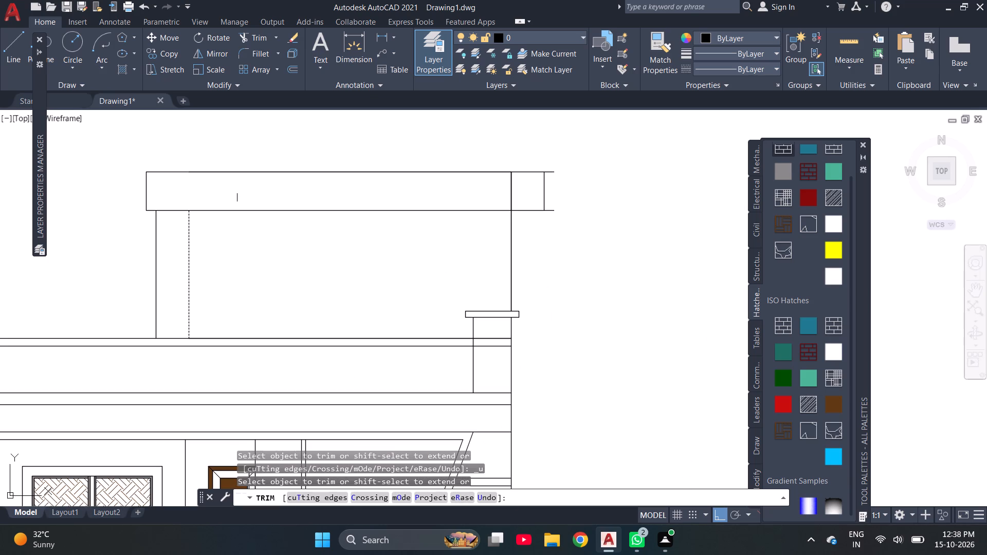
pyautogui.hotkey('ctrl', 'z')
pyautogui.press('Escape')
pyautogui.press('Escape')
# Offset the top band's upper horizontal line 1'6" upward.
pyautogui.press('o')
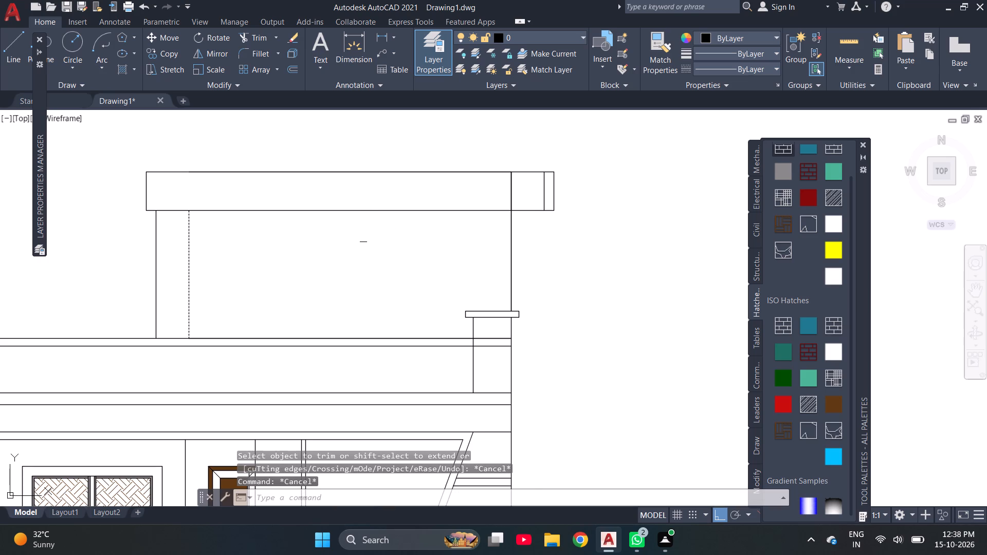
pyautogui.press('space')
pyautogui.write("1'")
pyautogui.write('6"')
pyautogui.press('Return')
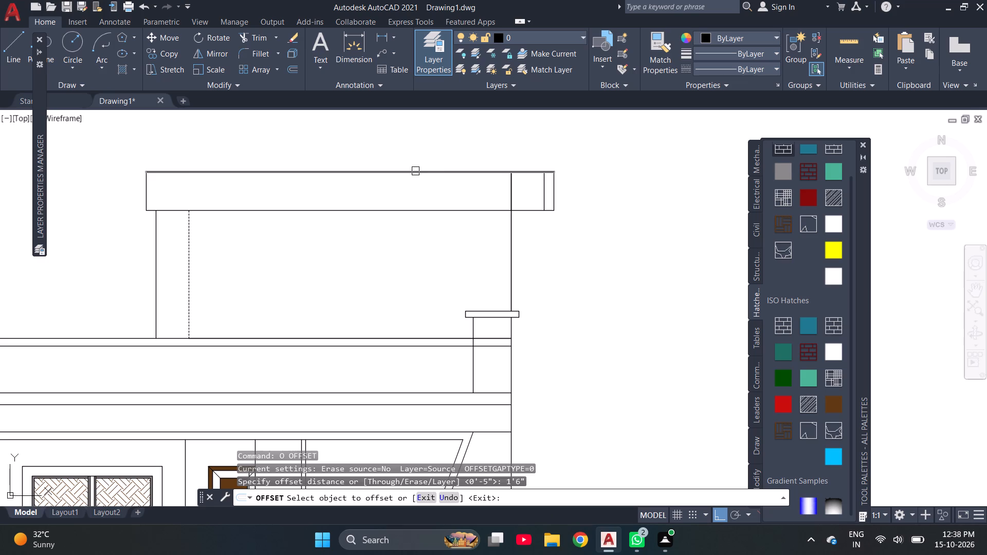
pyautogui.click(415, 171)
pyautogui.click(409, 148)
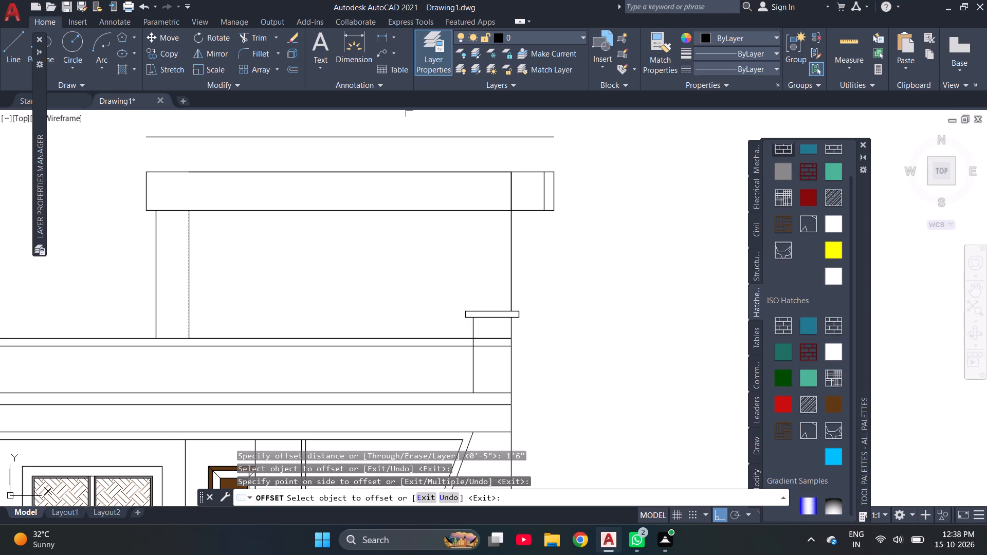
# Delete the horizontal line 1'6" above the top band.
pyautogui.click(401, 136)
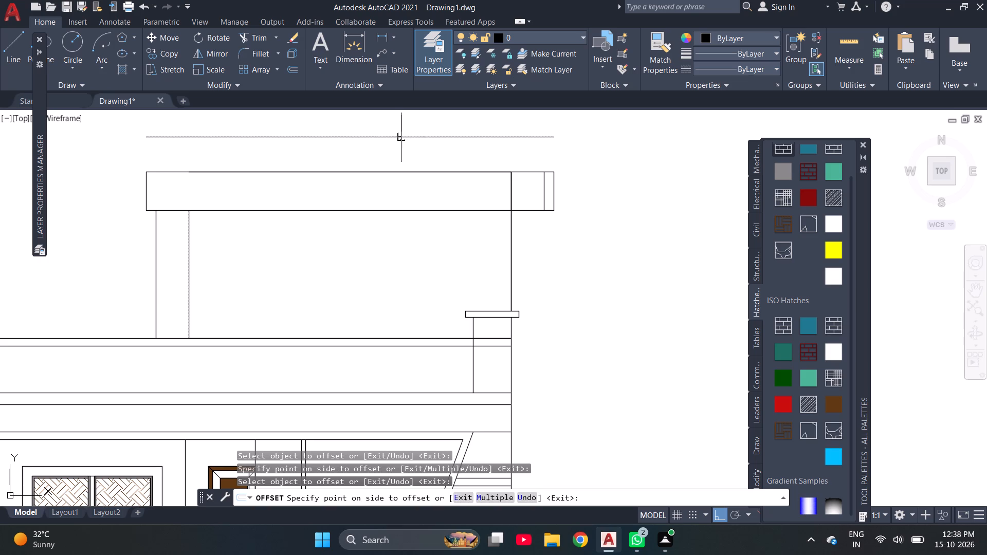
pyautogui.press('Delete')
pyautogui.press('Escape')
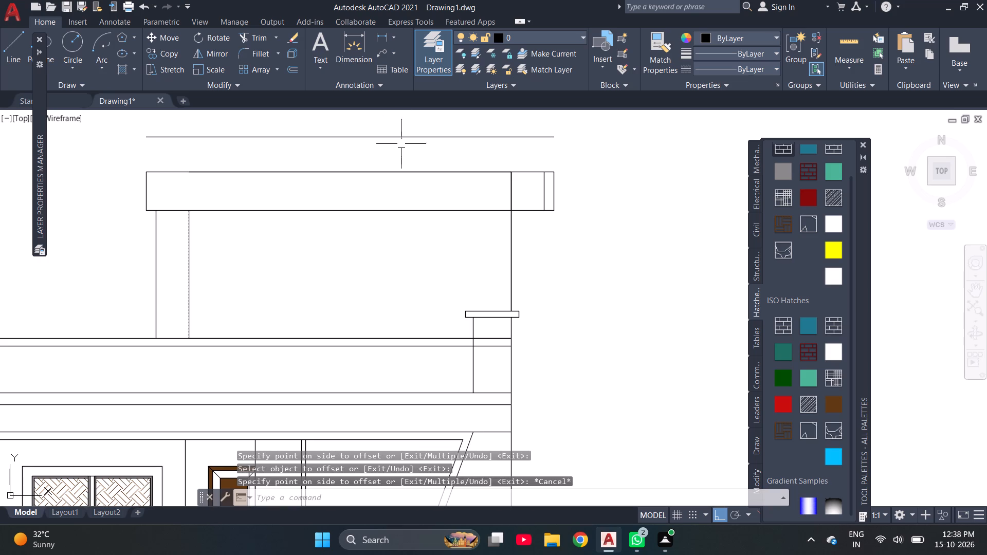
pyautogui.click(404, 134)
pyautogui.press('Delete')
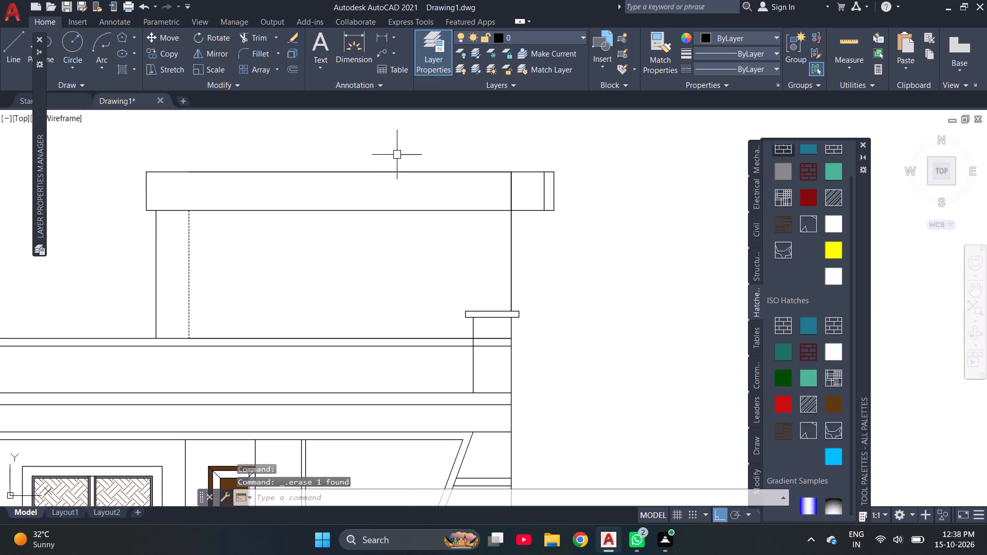
# Offset the top band's upper horizontal line 4" upward.
pyautogui.press('o')
pyautogui.press('Return')
pyautogui.write('4"')
pyautogui.press('Return')
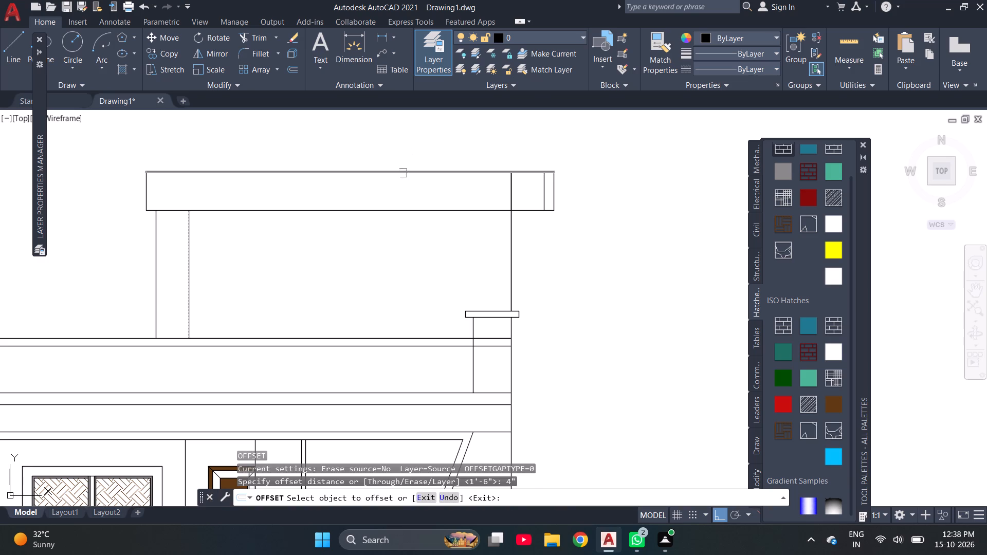
pyautogui.click(403, 173)
pyautogui.click(400, 145)
pyautogui.press('Escape')
# Extend the top band's outermost vertical end lines on both sides up to the new 4" offset line.
pyautogui.write('EX')
pyautogui.press('space')
pyautogui.scroll(3, 168, 182)
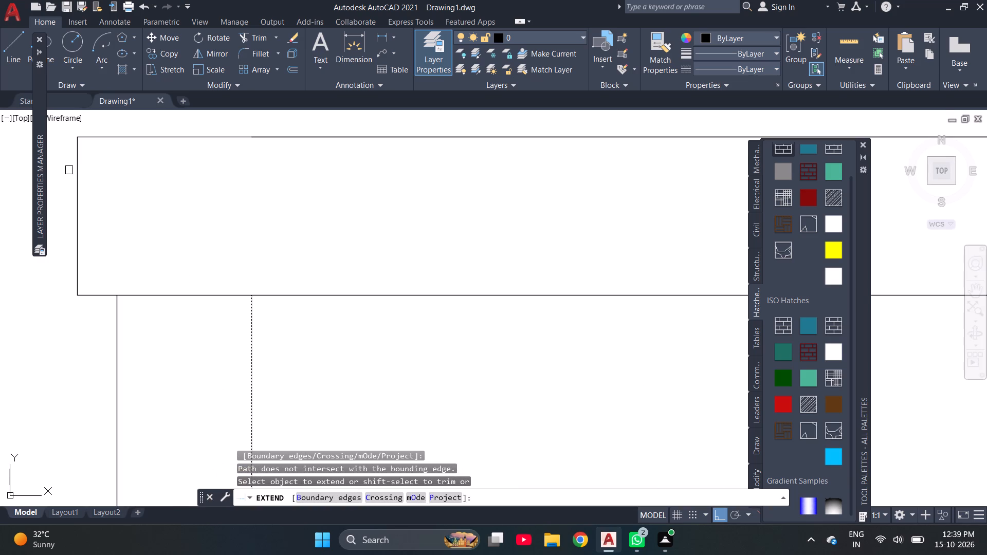
pyautogui.click(73, 169)
pyautogui.scroll(-2, 101, 164)
pyautogui.click(92, 176)
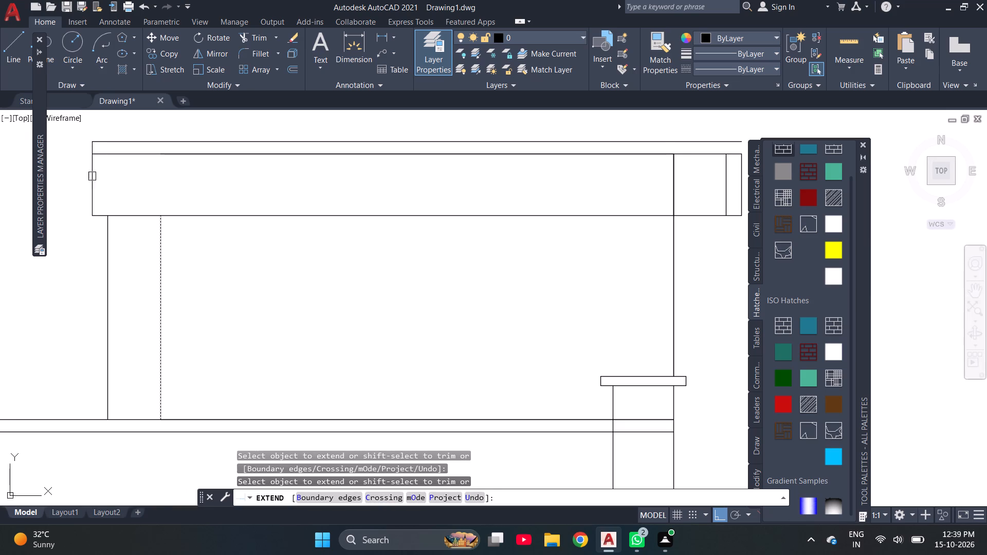
pyautogui.scroll(-2, 88, 175)
pyautogui.scroll(3, 320, 184)
pyautogui.click(415, 159)
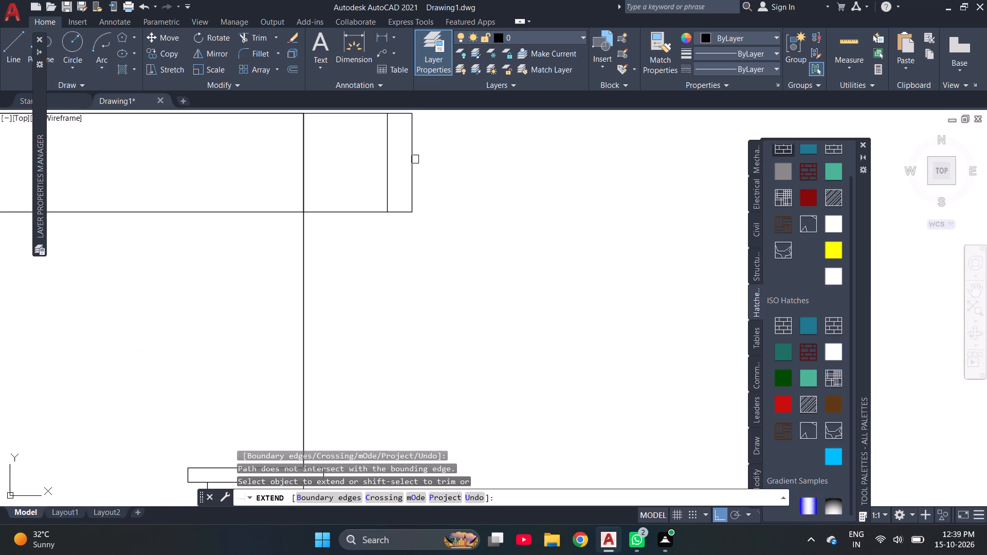
pyautogui.scroll(-1, 415, 176)
pyautogui.click(412, 165)
pyautogui.scroll(-2, 430, 178)
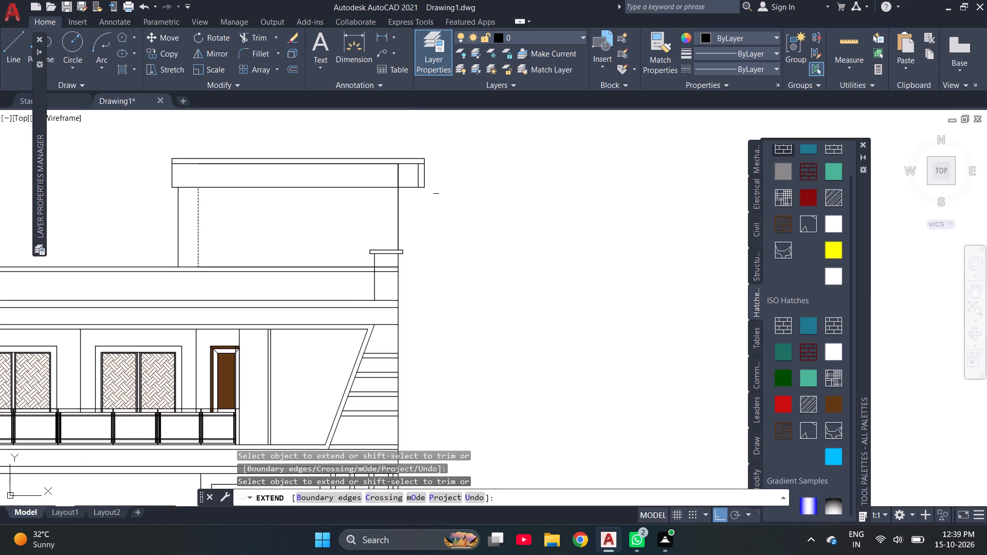
pyautogui.press('Escape')
pyautogui.press('Escape')
# Extend the vertical line just inside the top band's left end up through the band to the 4" strip's underside.
pyautogui.scroll(3, 183, 173)
pyautogui.scroll(-1, 175, 186)
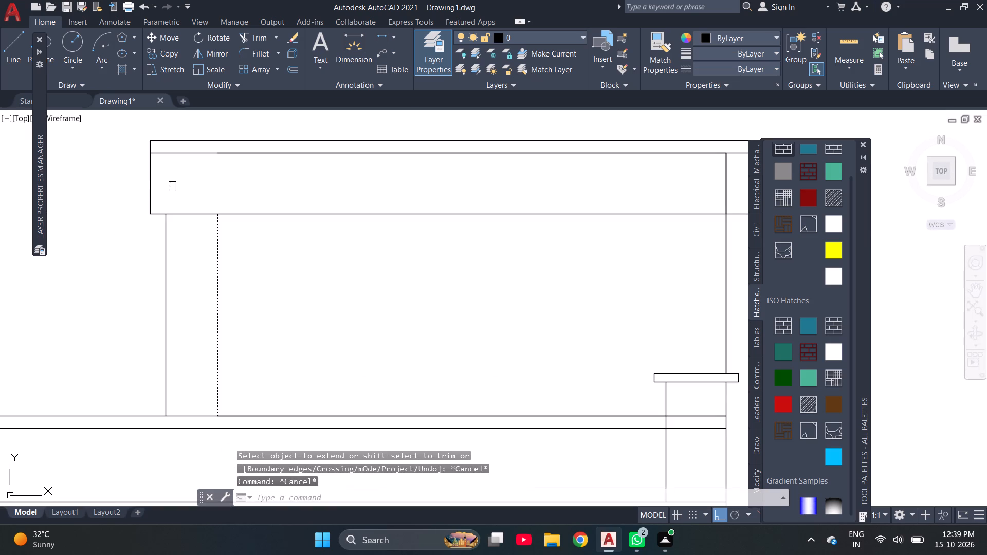
pyautogui.press('e')
pyautogui.write('X')
pyautogui.press('space')
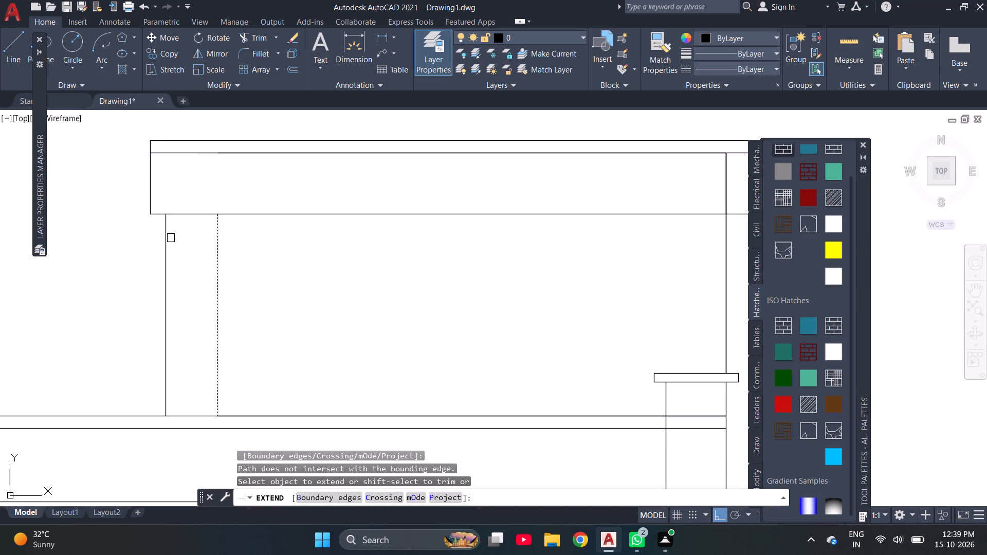
pyautogui.click(161, 247)
pyautogui.press('Escape')
pyautogui.press('Escape')
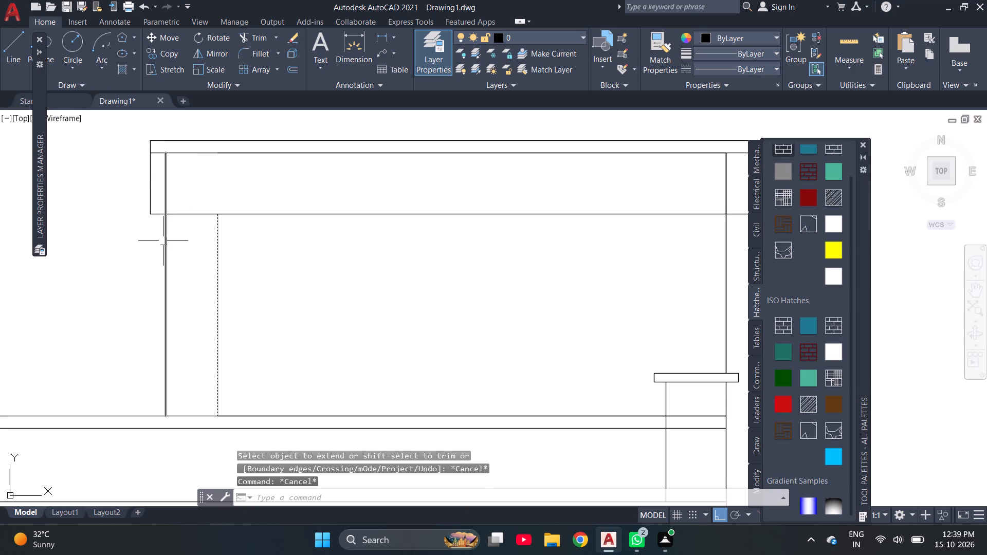
# Trim the band's bottom line and outermost vertical line projecting left of the wall line, below the 4" strip.
pyautogui.write('TR')
pyautogui.press('space')
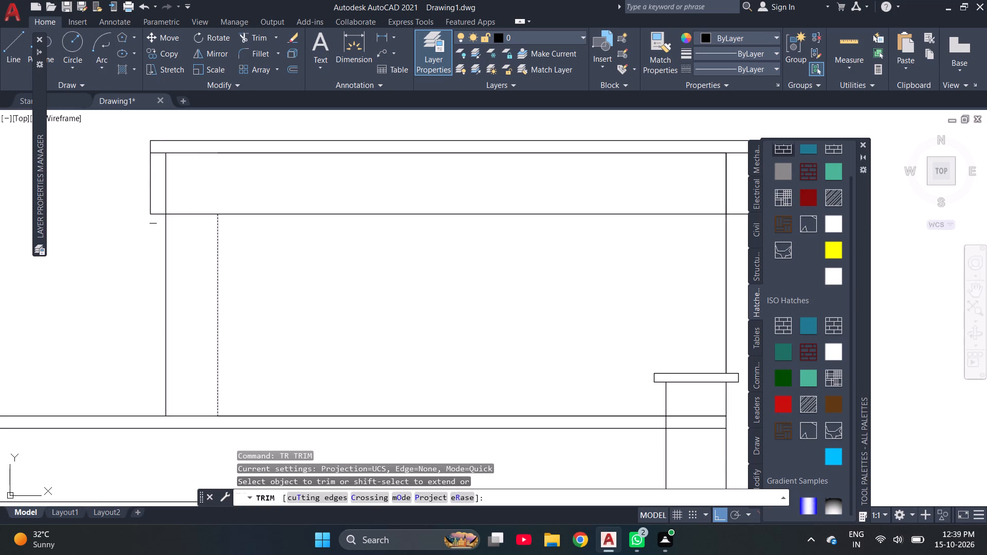
pyautogui.click(152, 215)
pyautogui.click(149, 189)
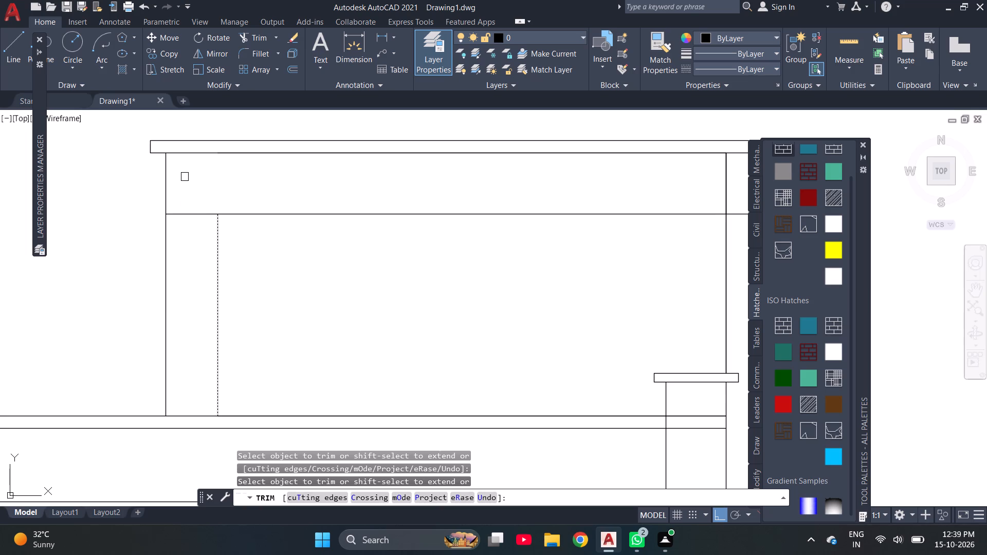
# Trim the outermost vertical line and the leftover bottom-line stub at the top band's right end, below the 4" strip.
pyautogui.scroll(-1, 143, 176)
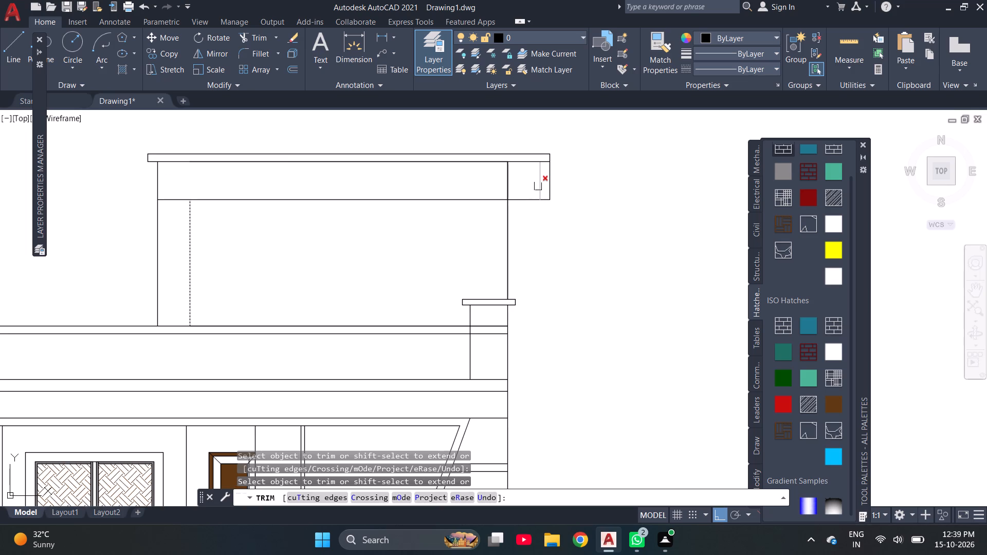
pyautogui.click(553, 182)
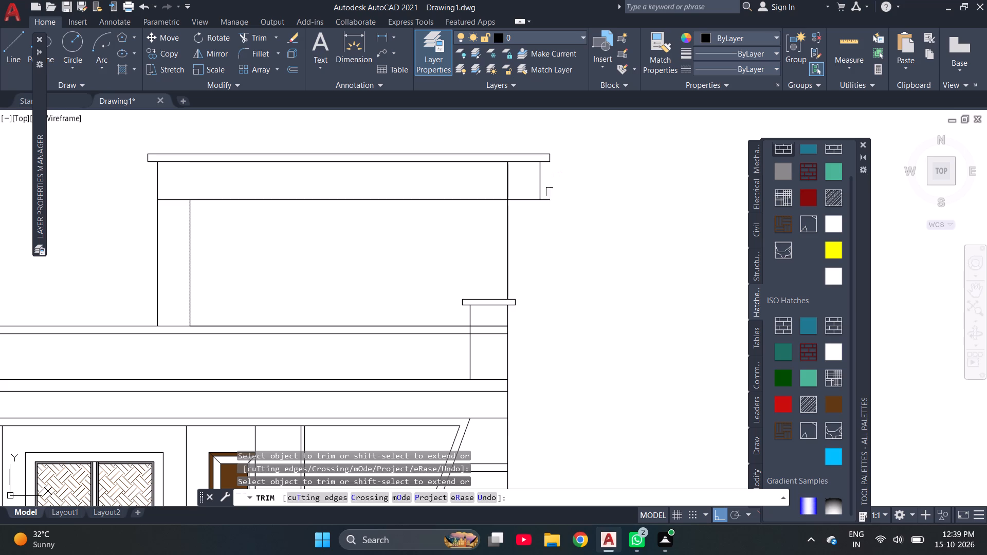
pyautogui.click(548, 202)
pyautogui.scroll(-2, 532, 229)
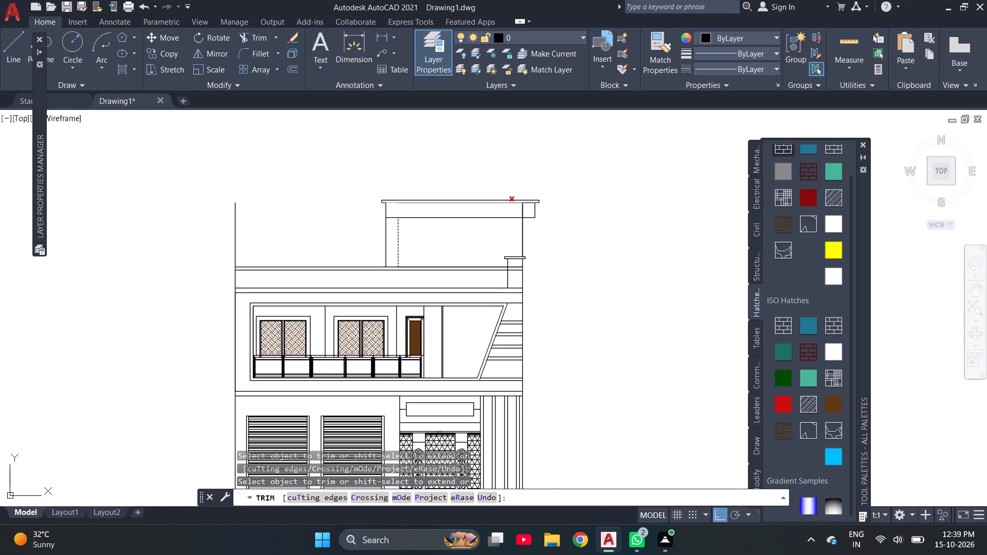
pyautogui.scroll(2, 503, 205)
pyautogui.press('Escape')
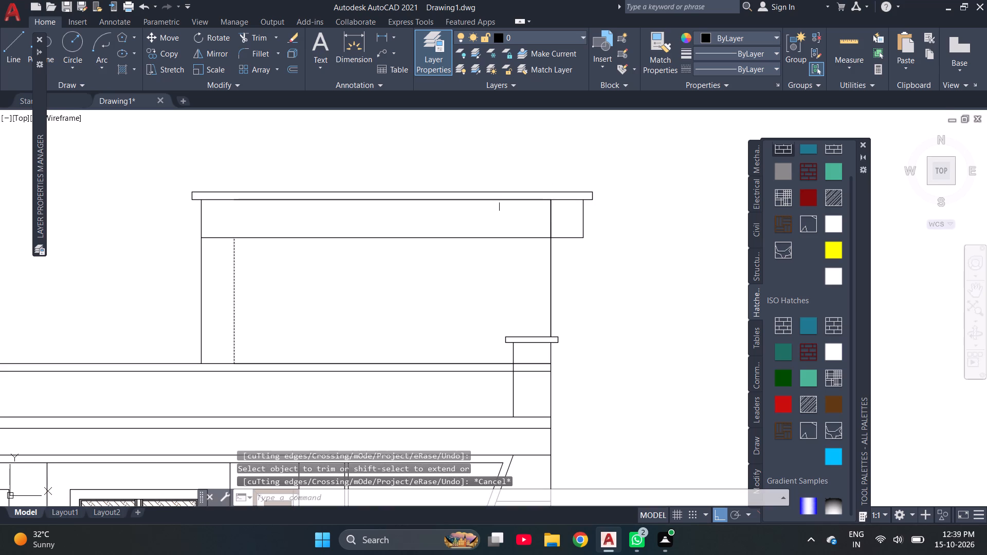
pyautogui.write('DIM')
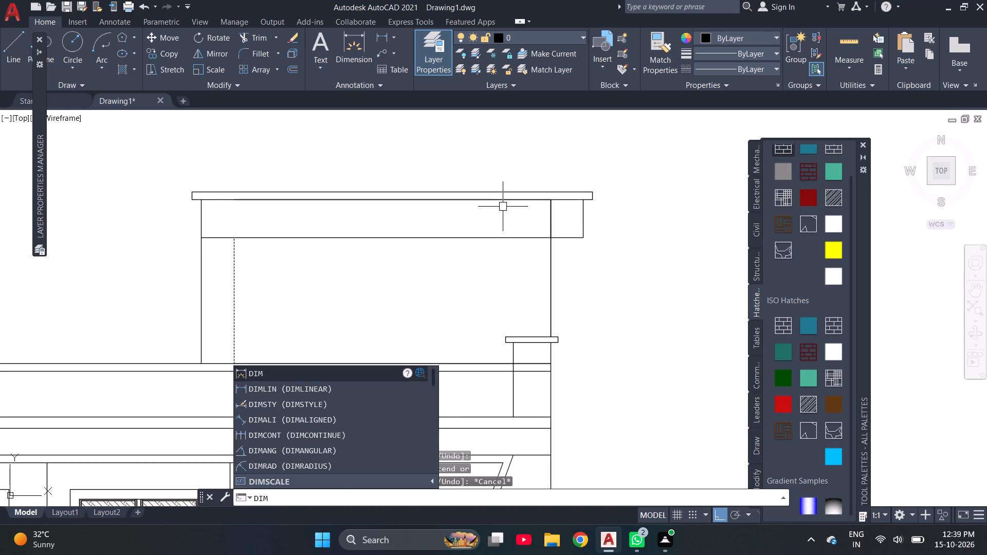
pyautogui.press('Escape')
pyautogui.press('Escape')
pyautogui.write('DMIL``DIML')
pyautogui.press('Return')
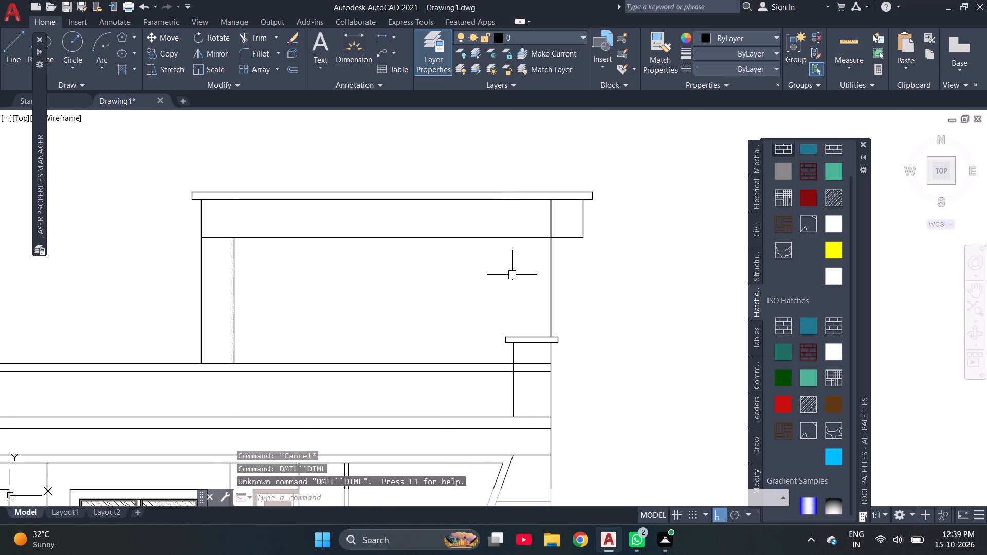
# Add a horizontal linear dimension across the full width of the 4" slab strip, placed above the rooftop room.
pyautogui.scroll(4, 188, 188)
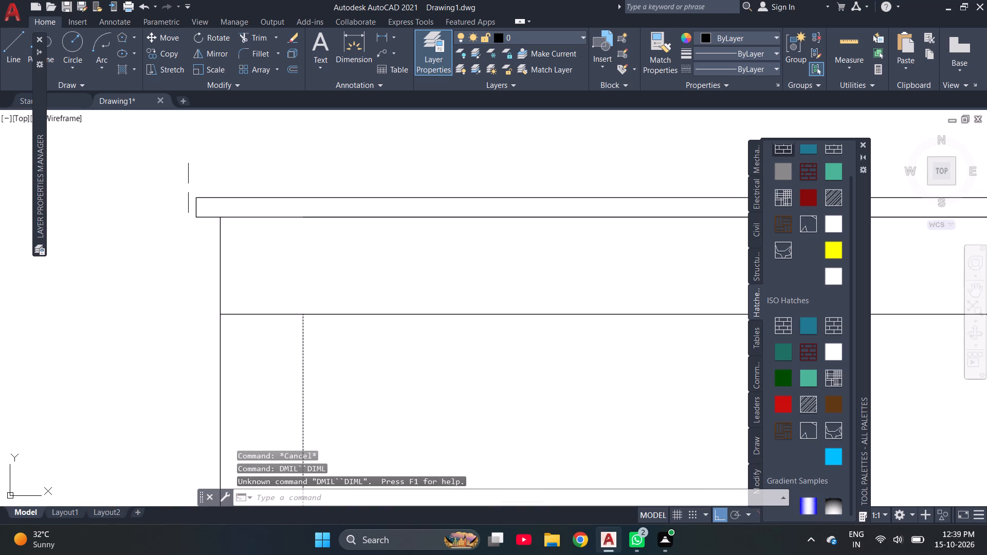
pyautogui.press('Escape')
pyautogui.press('Escape')
pyautogui.press('Escape')
pyautogui.write('DIML')
pyautogui.press('Return')
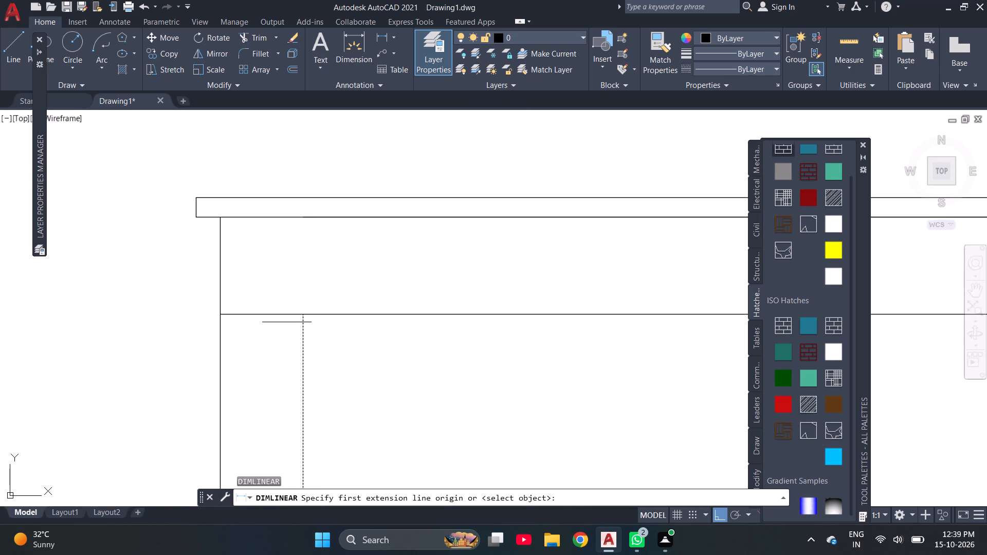
pyautogui.click(198, 196)
pyautogui.scroll(-3, 125, 190)
pyautogui.scroll(3, 413, 194)
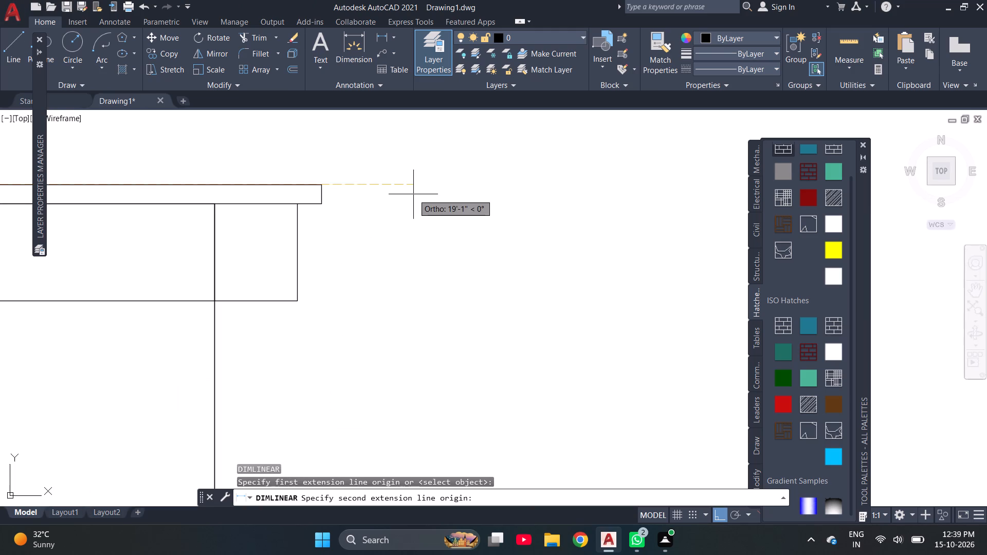
pyautogui.click(319, 187)
pyautogui.scroll(-2, 443, 191)
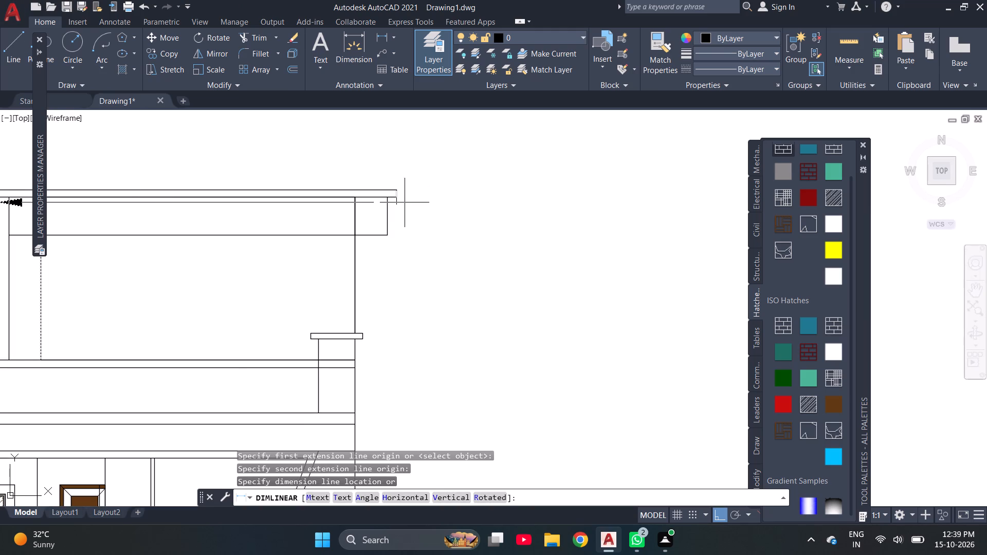
pyautogui.scroll(-2, 425, 177)
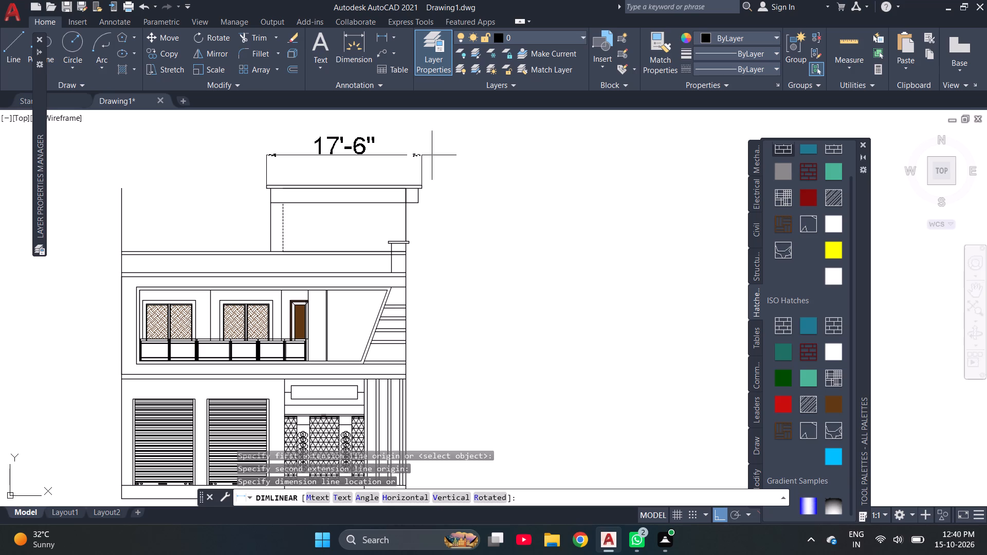
pyautogui.click(399, 155)
# Examine the rooftop room's dimensioned slab strip and projecting right band end against the floors of the elevation below.
pyautogui.scroll(2, 395, 196)
pyautogui.scroll(-1, 395, 195)
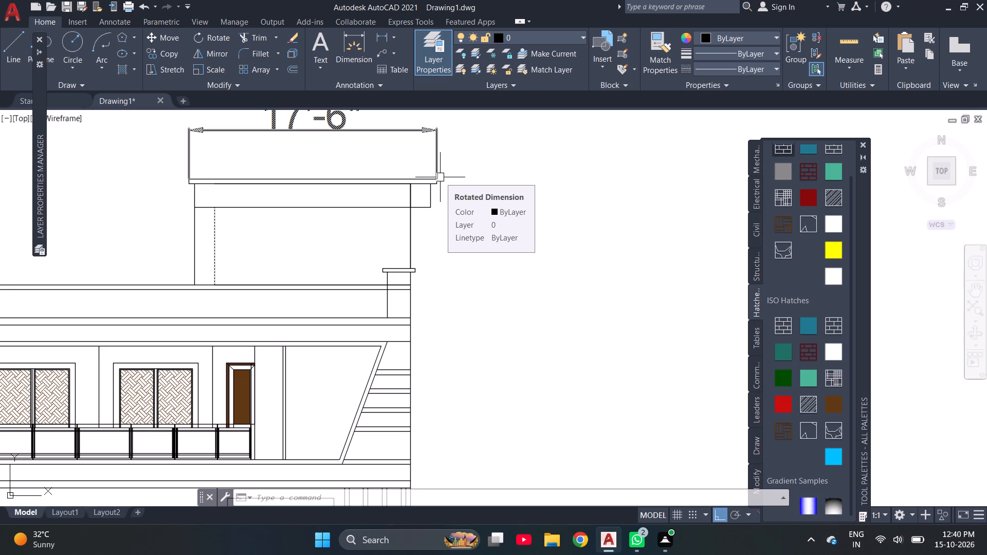
pyautogui.scroll(2, 439, 163)
pyautogui.scroll(-2, 439, 163)
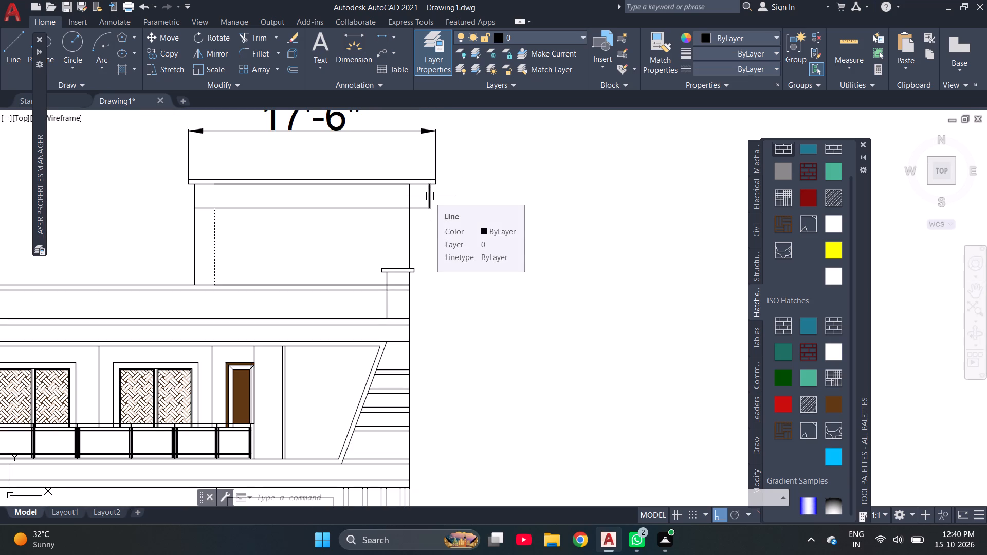
pyautogui.scroll(-1, 462, 201)
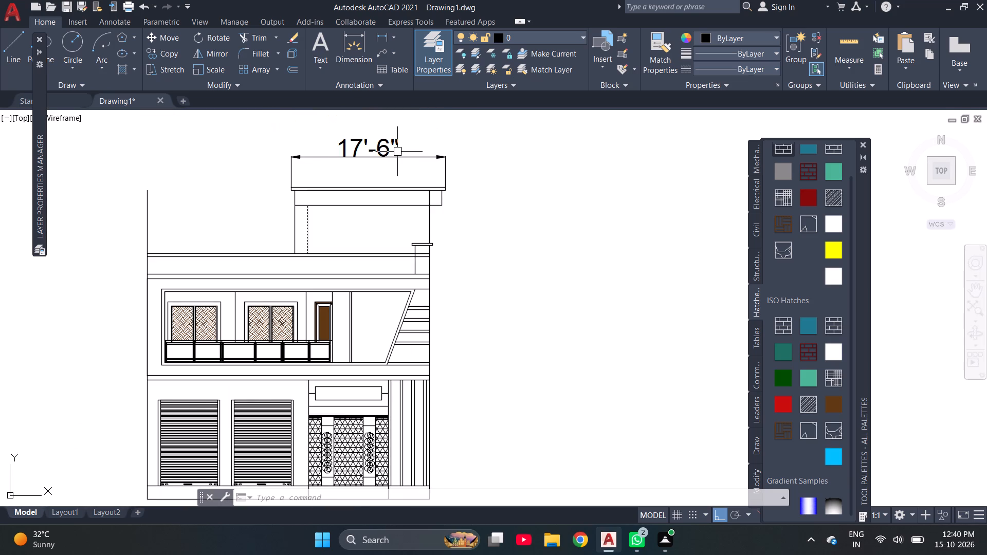
pyautogui.scroll(1, 397, 152)
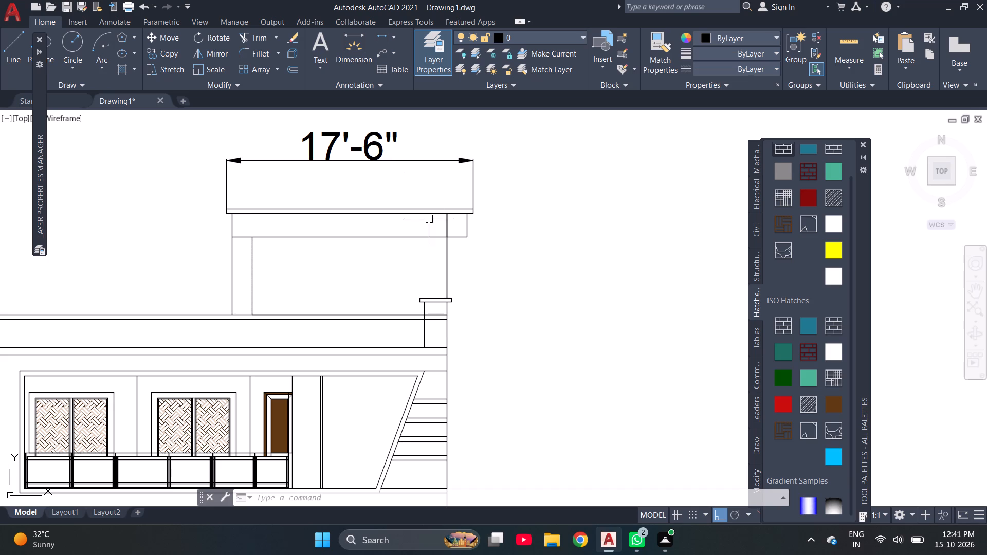
pyautogui.scroll(1, 468, 231)
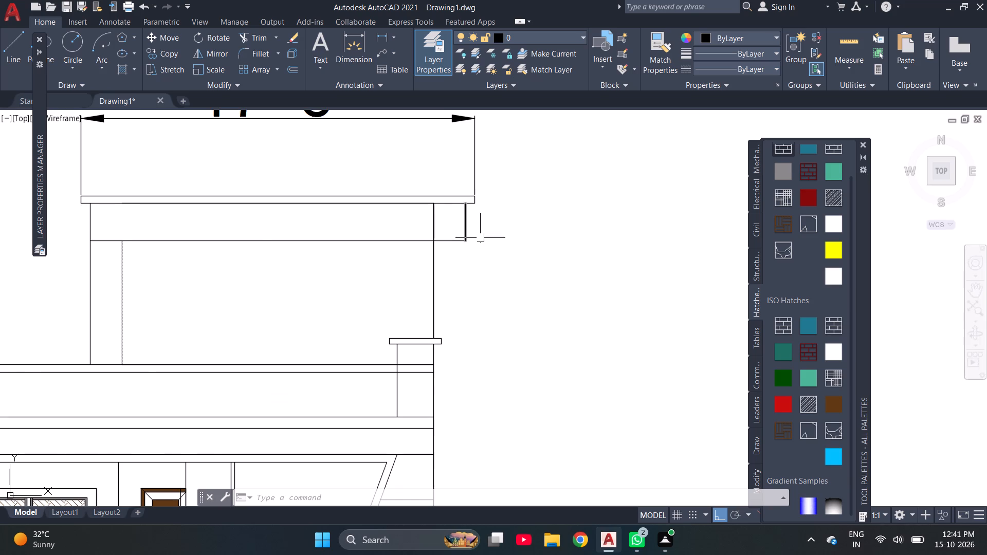
pyautogui.scroll(-1, 493, 244)
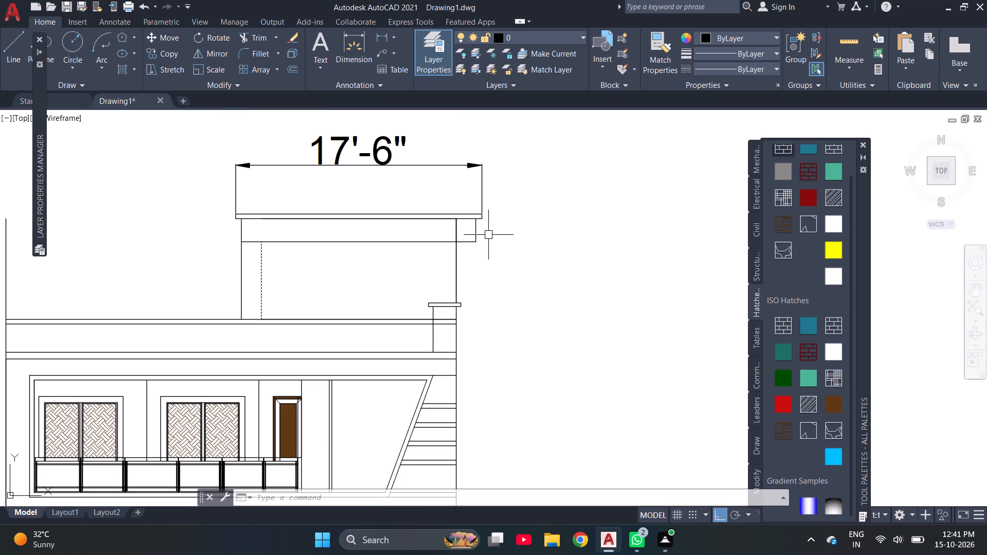
pyautogui.scroll(1, 476, 236)
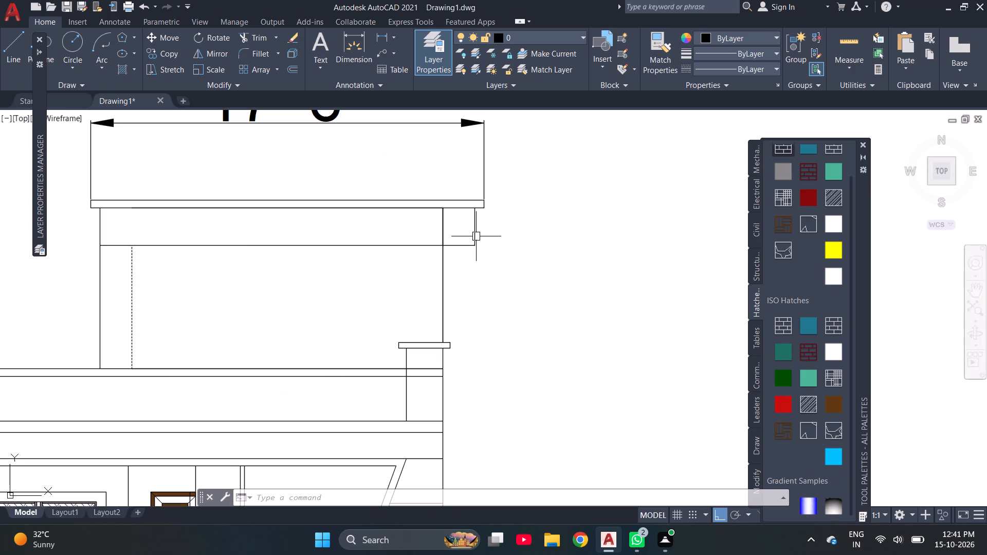
pyautogui.scroll(-2, 476, 236)
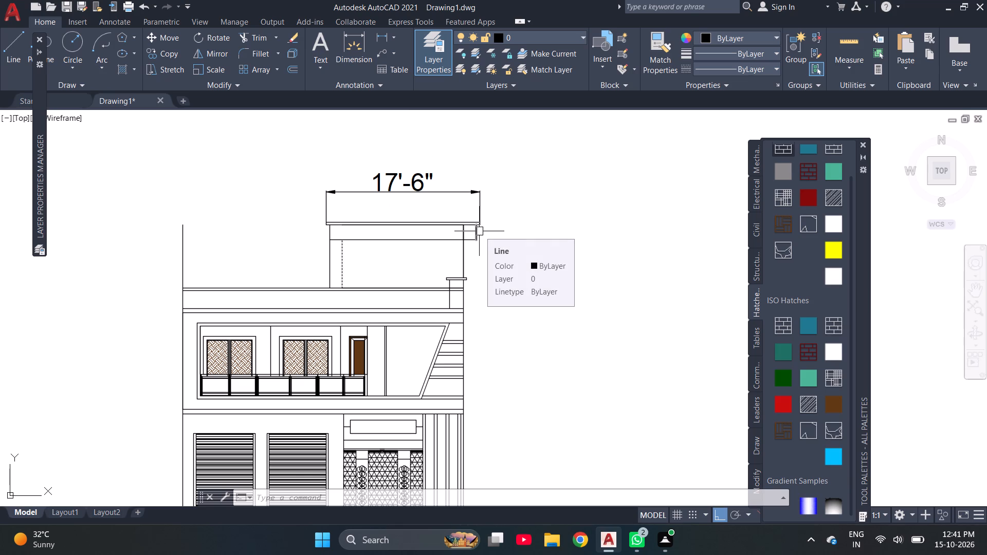
pyautogui.scroll(-1, 404, 245)
pyautogui.scroll(2, 416, 278)
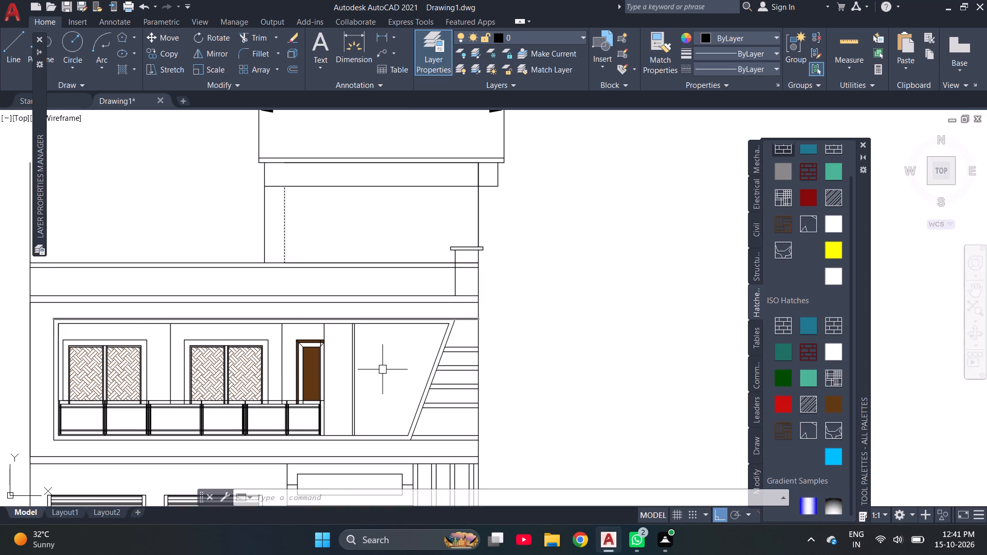
pyautogui.scroll(2, 301, 364)
pyautogui.scroll(-1, 288, 240)
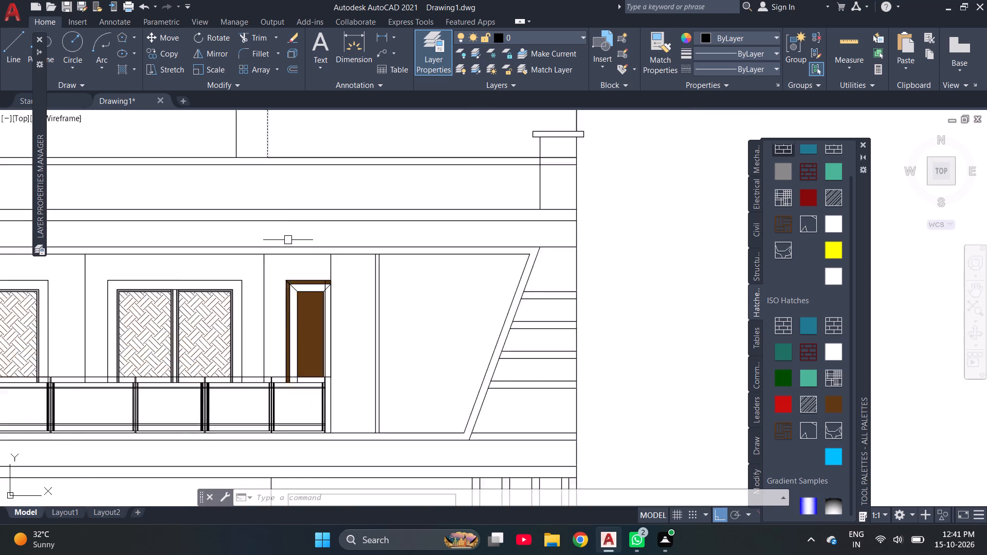
pyautogui.scroll(-1, 288, 240)
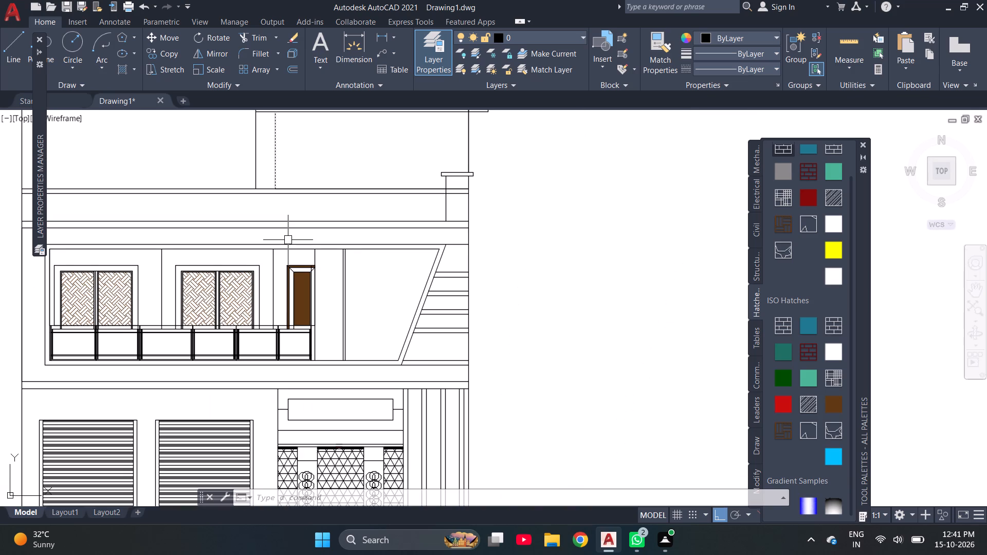
pyautogui.scroll(-1, 288, 240)
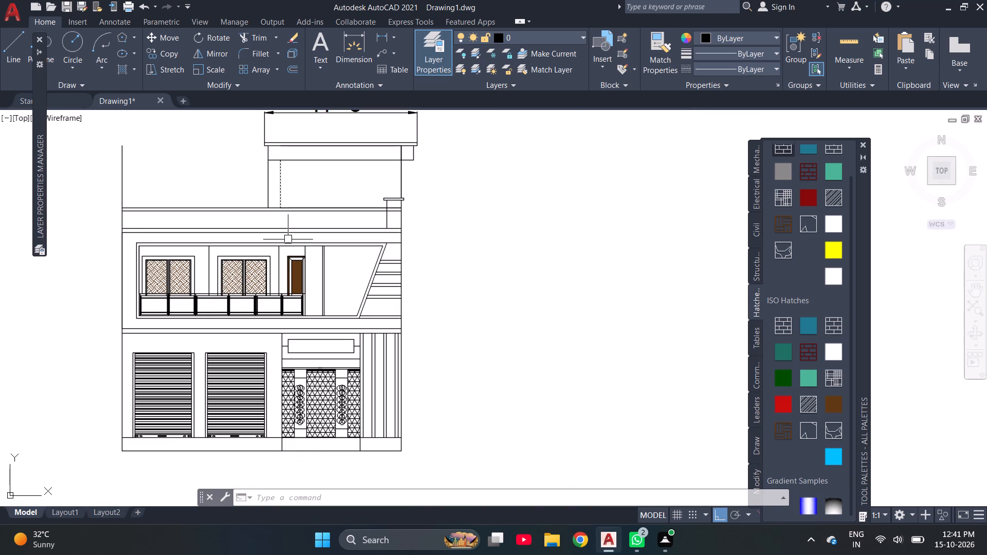
pyautogui.scroll(-1, 357, 152)
pyautogui.scroll(2, 349, 115)
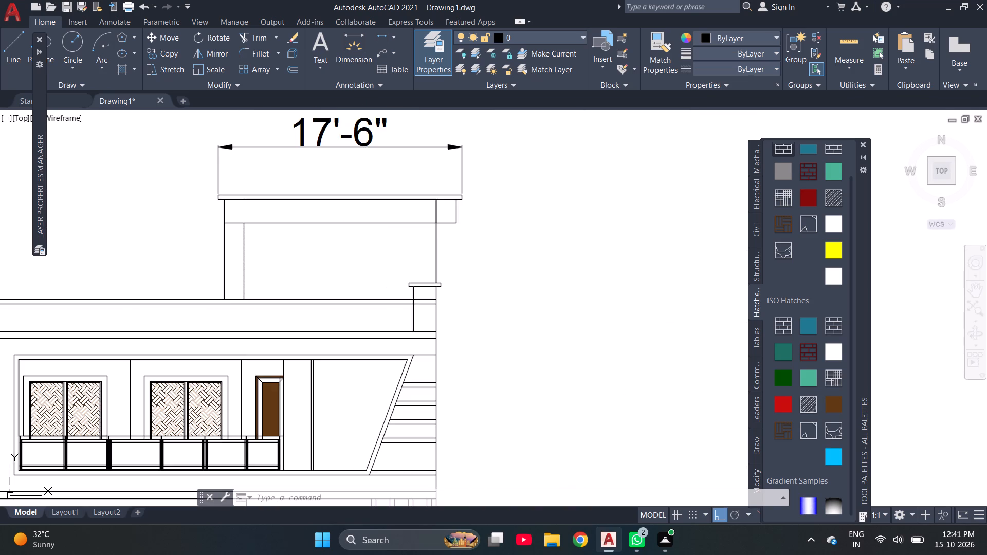
pyautogui.scroll(-1, 349, 116)
pyautogui.scroll(-1, 401, 132)
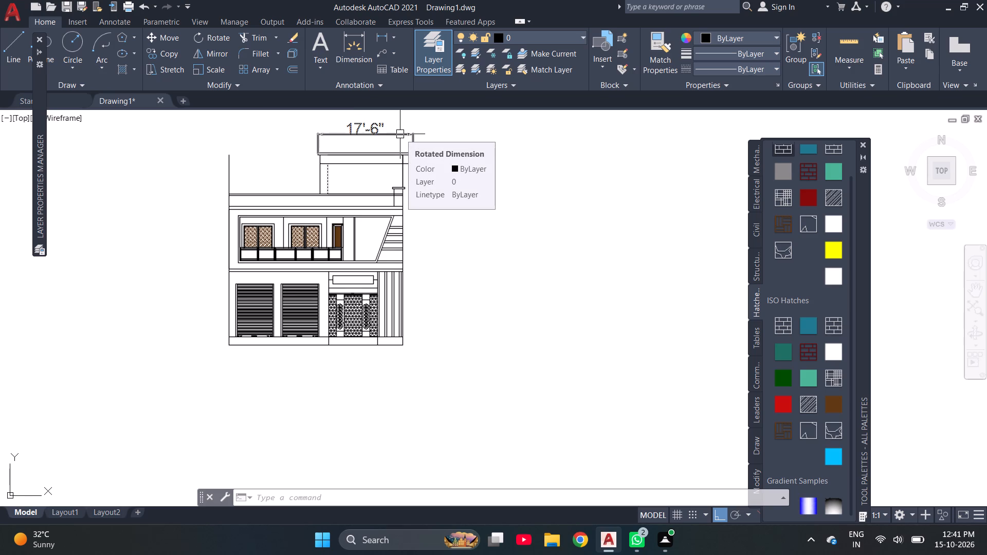
pyautogui.scroll(3, 396, 149)
pyautogui.scroll(-2, 396, 149)
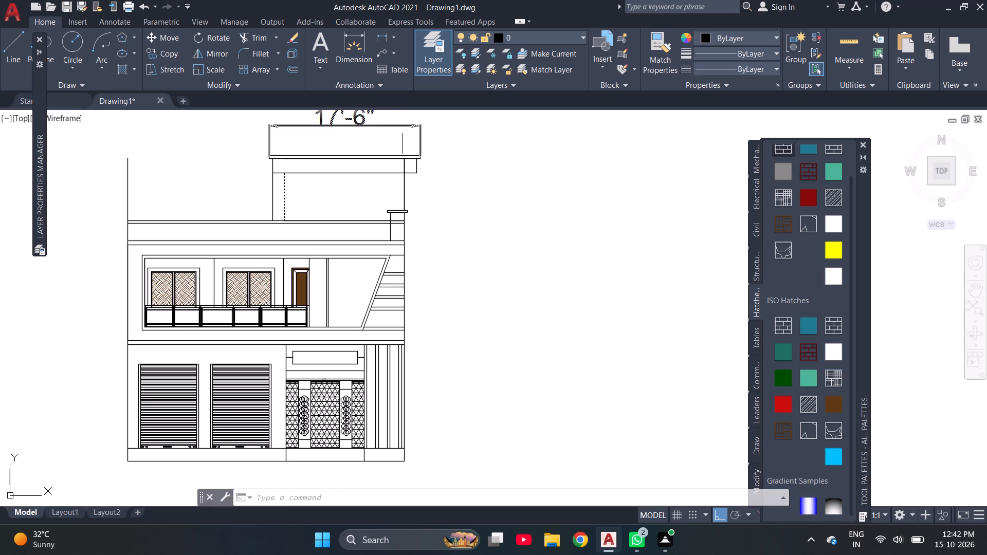
pyautogui.scroll(3, 401, 118)
pyautogui.scroll(-3, 401, 118)
pyautogui.scroll(-1, 435, 218)
pyautogui.scroll(4, 423, 149)
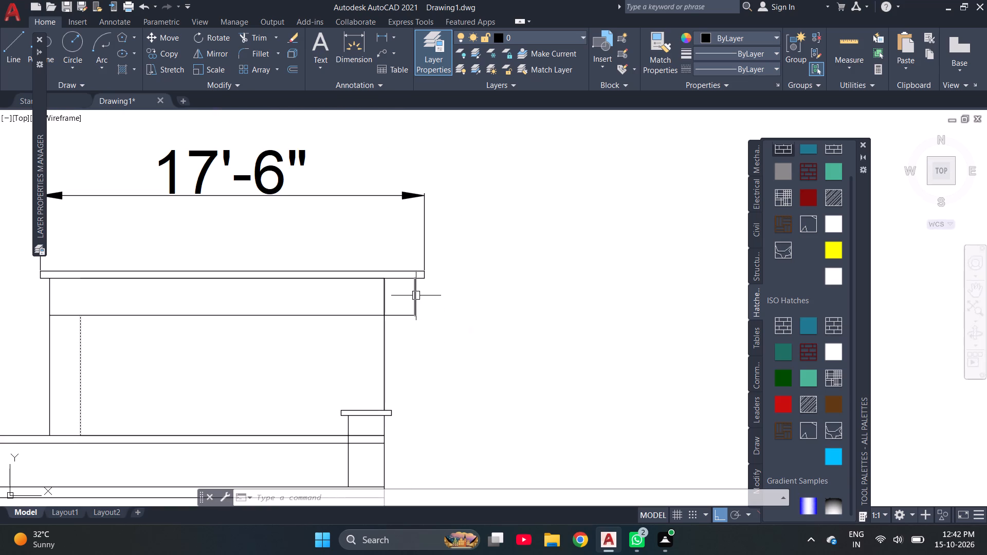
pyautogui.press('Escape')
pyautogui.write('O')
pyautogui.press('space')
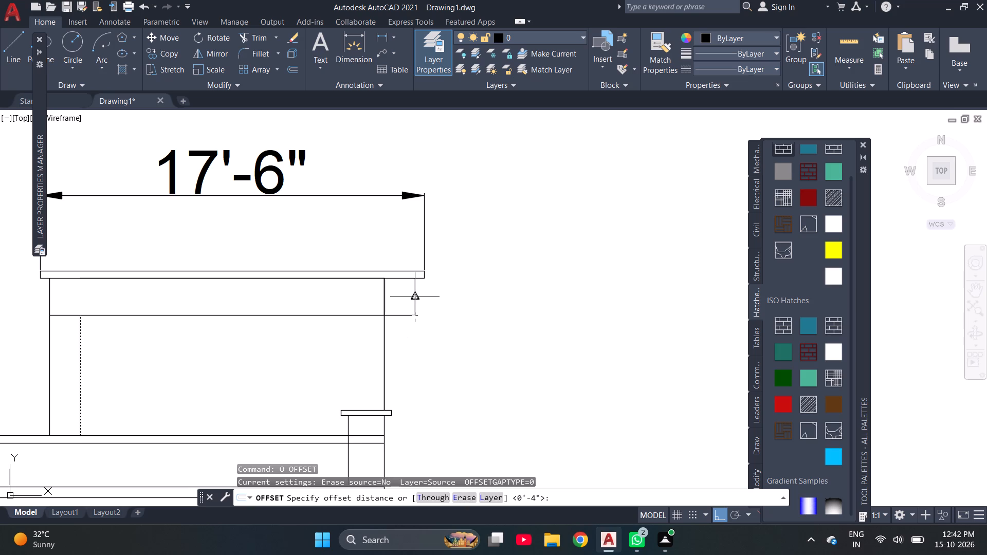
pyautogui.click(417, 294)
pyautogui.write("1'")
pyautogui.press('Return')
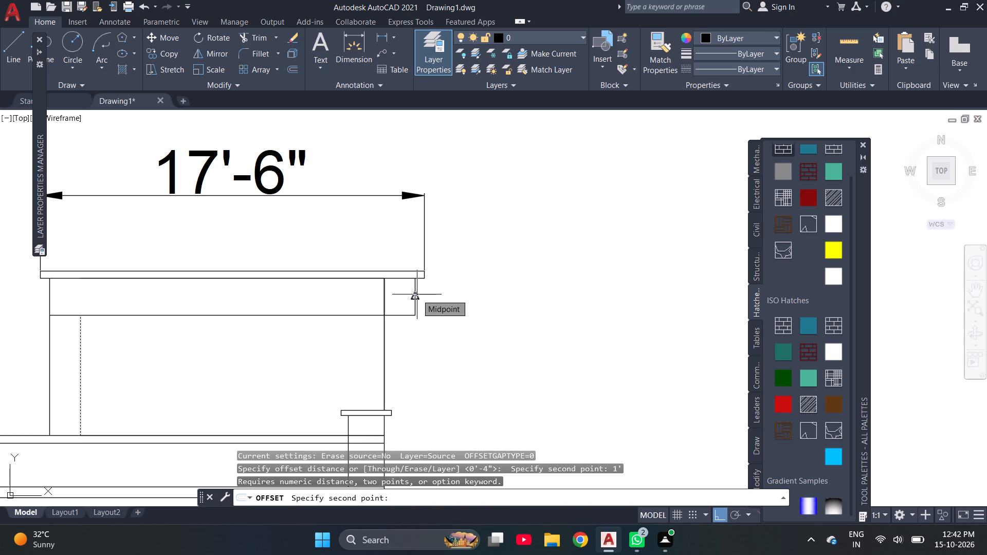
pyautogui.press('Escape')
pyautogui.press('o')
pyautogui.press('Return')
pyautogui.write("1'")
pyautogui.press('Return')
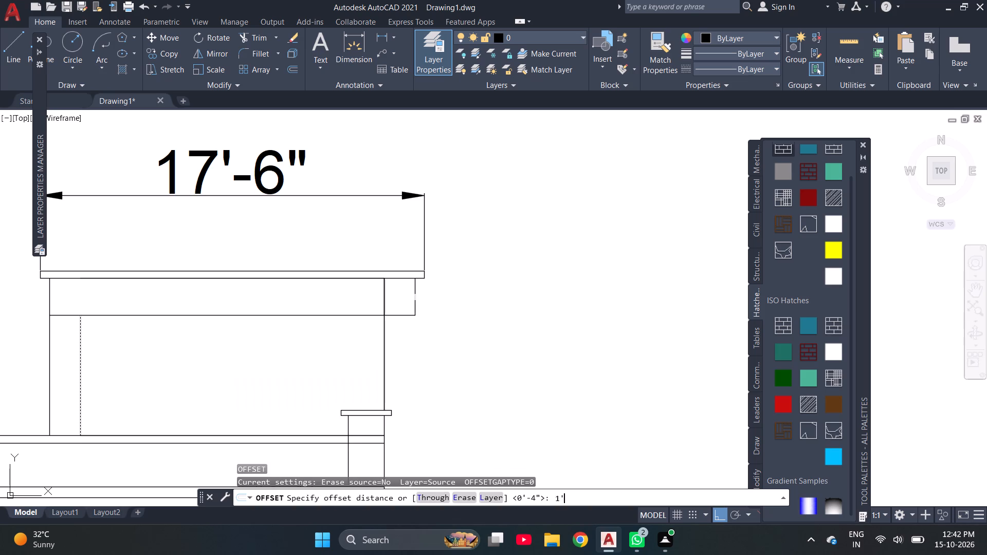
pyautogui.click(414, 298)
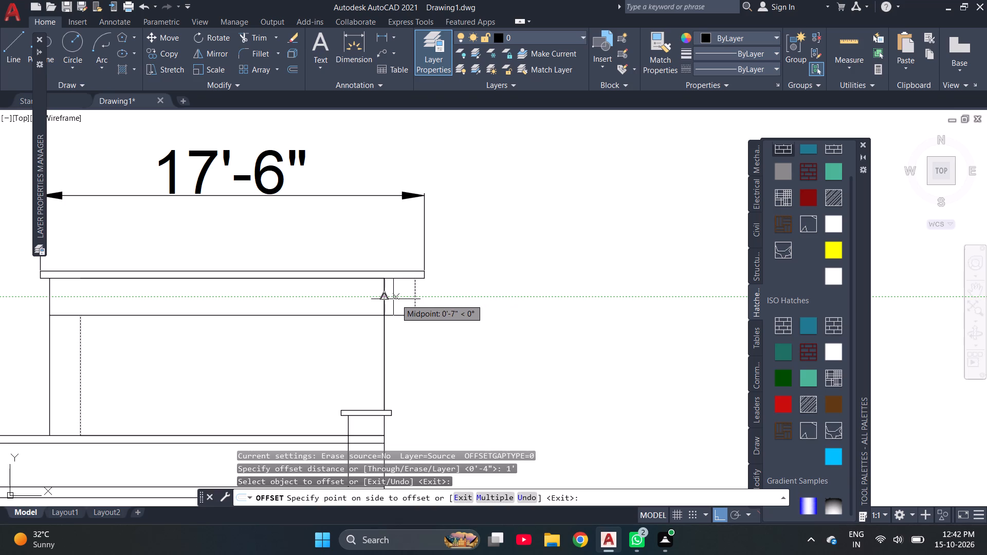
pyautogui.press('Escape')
# Offset the top band's outermost vertical line at the right end 8" inward, toward the rooftop room's wall.
pyautogui.write('O')
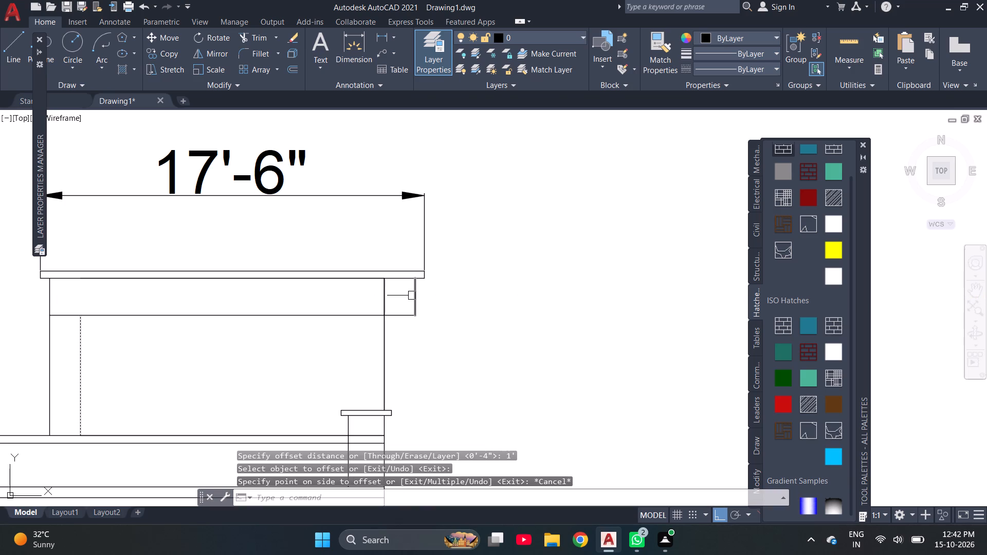
pyautogui.press('space')
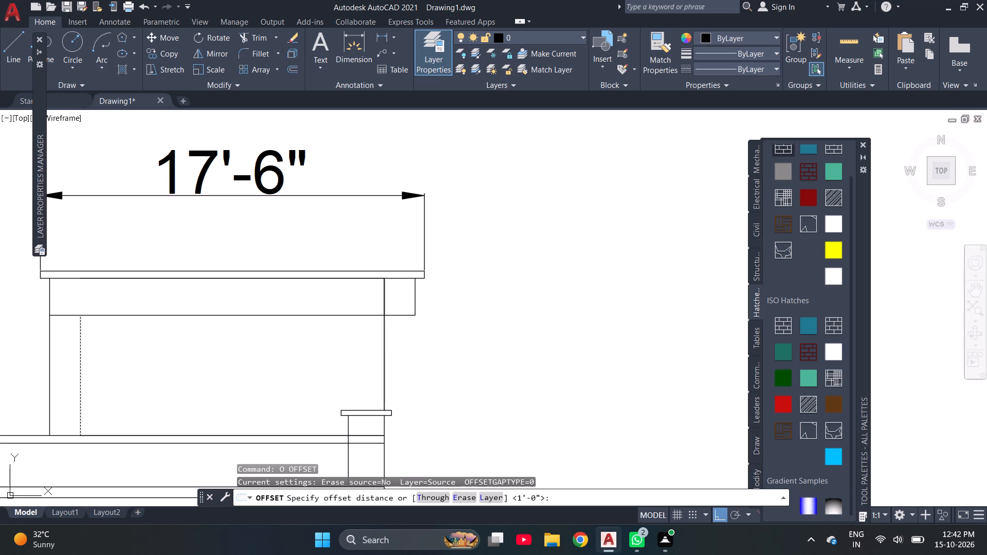
pyautogui.press('8')
pyautogui.hotkey('shift', '"')
pyautogui.press('Return')
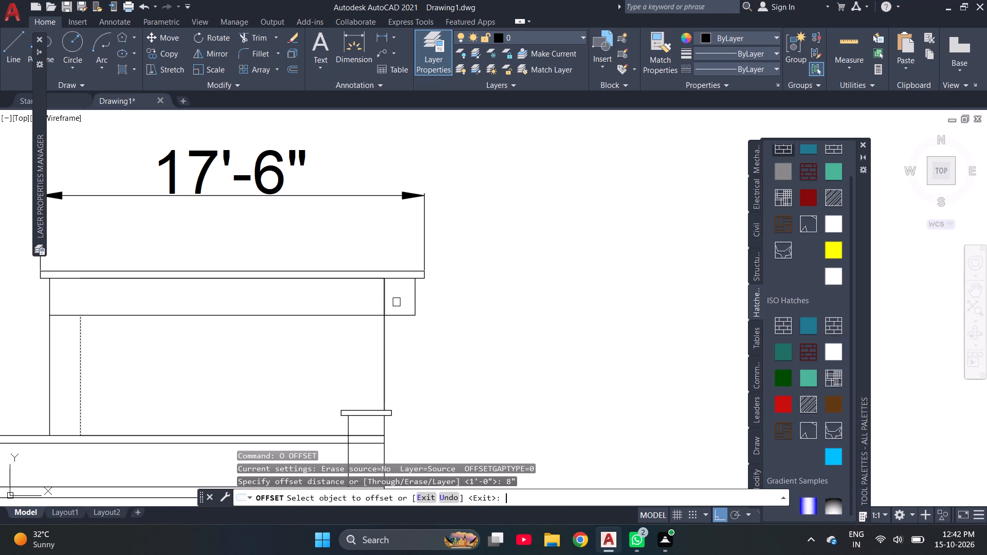
pyautogui.click(416, 294)
pyautogui.click(403, 300)
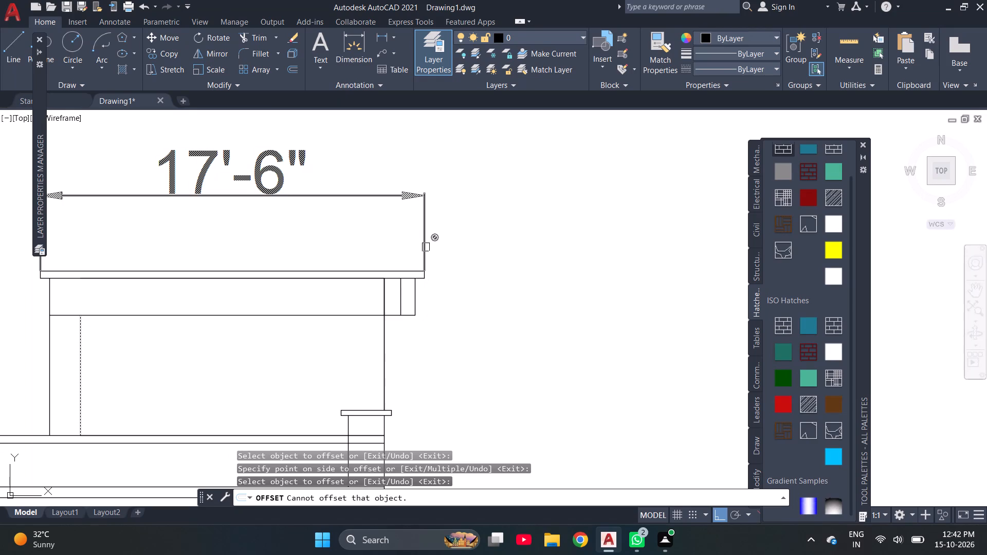
pyautogui.scroll(1, 411, 290)
pyautogui.scroll(-1, 411, 290)
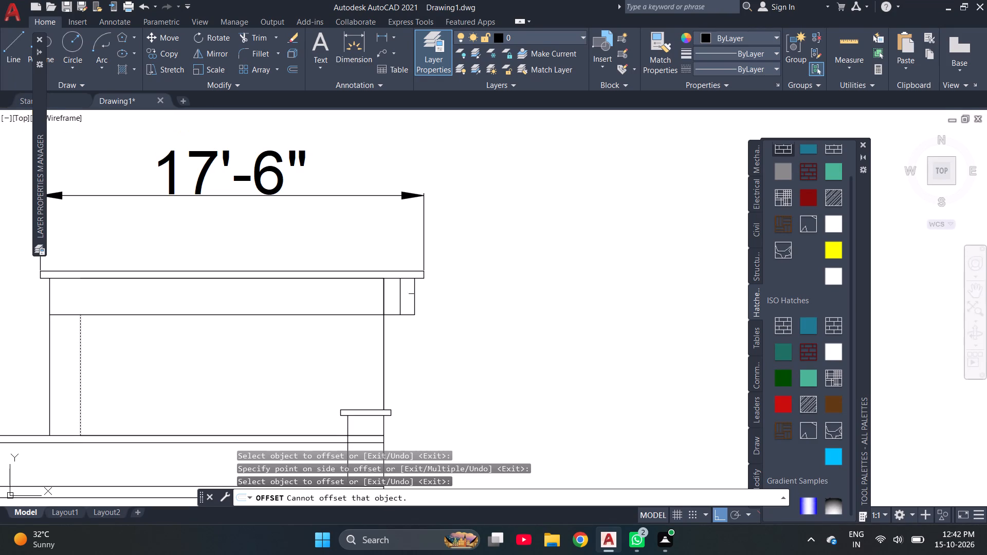
pyautogui.press('Escape')
pyautogui.press('Escape')
# Offset the vertical end line of the slab strip at its right end 6" inward.
pyautogui.write('O')
pyautogui.press('space')
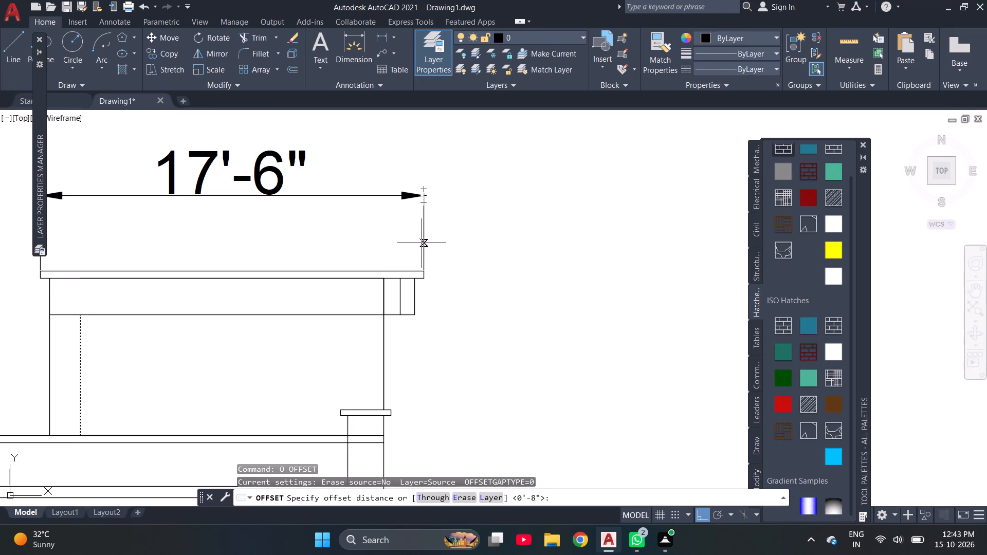
pyautogui.write('6"')
pyautogui.press('Return')
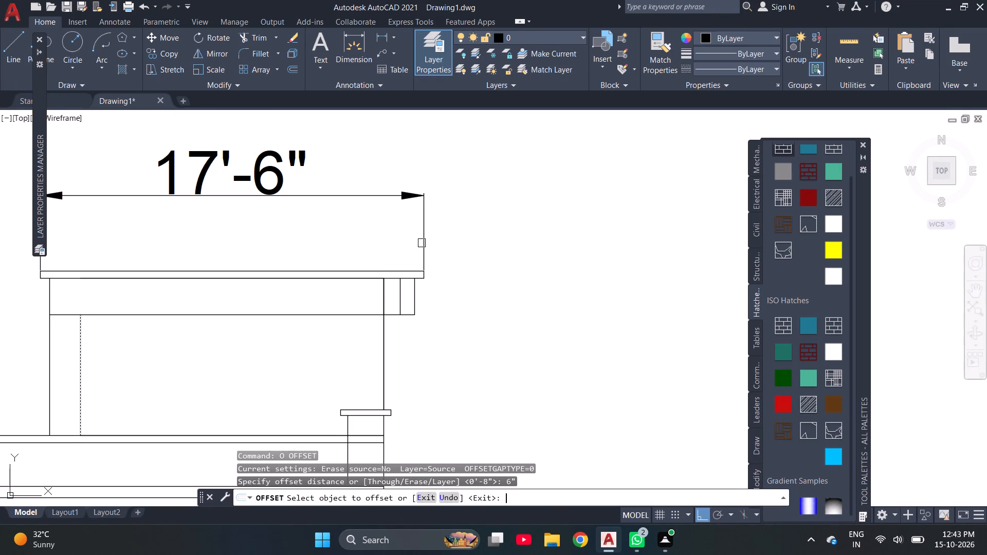
pyautogui.click(426, 234)
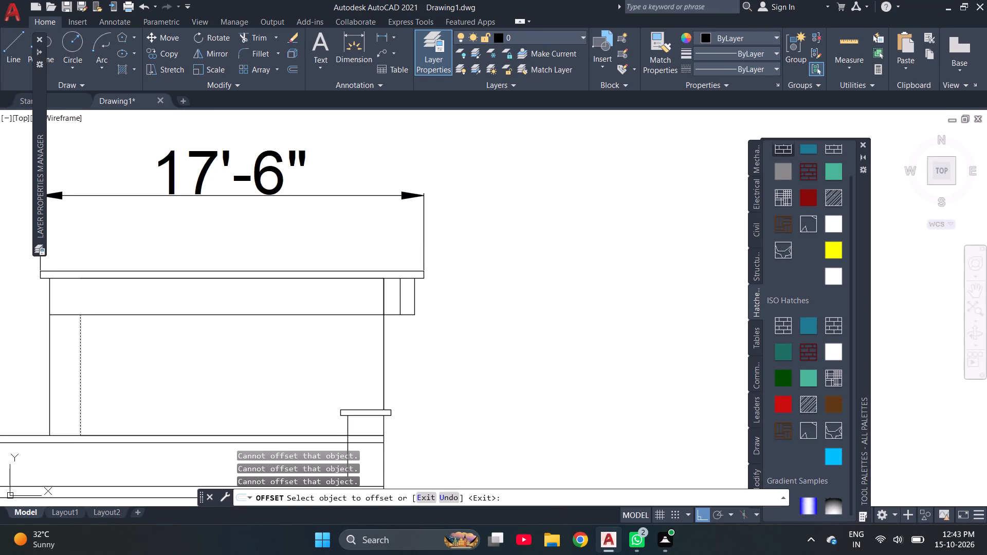
pyautogui.scroll(3, 421, 293)
pyautogui.click(425, 213)
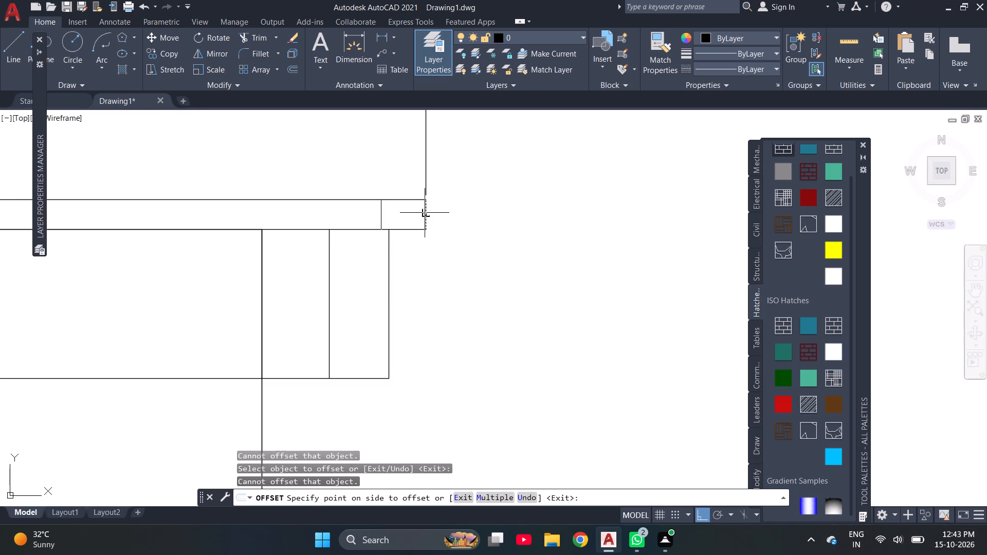
pyautogui.click(379, 217)
pyautogui.press('Escape')
pyautogui.press('Escape')
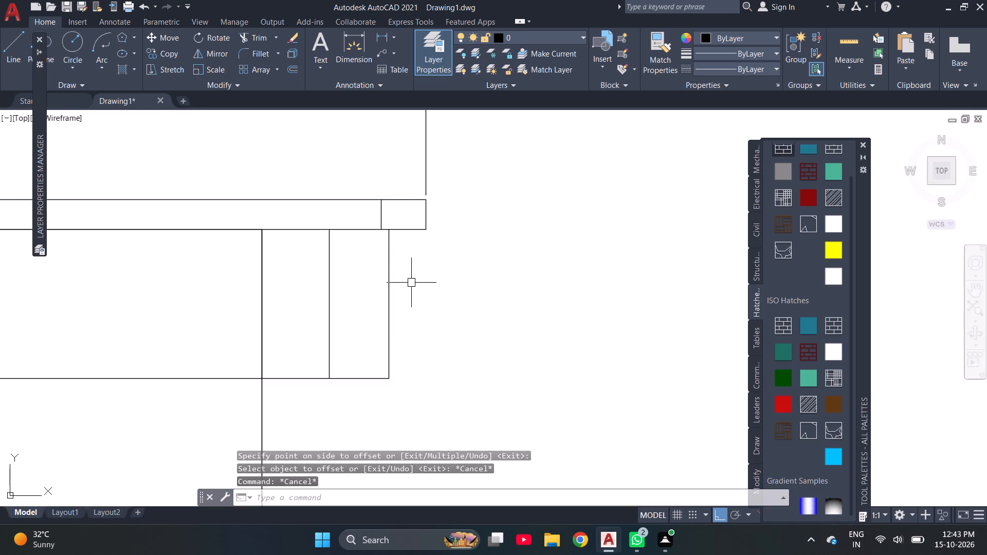
# Trim the top band's and slab strip's outer end lines and horizontal stubs beyond the new offset lines at the right end.
pyautogui.write('TRV')
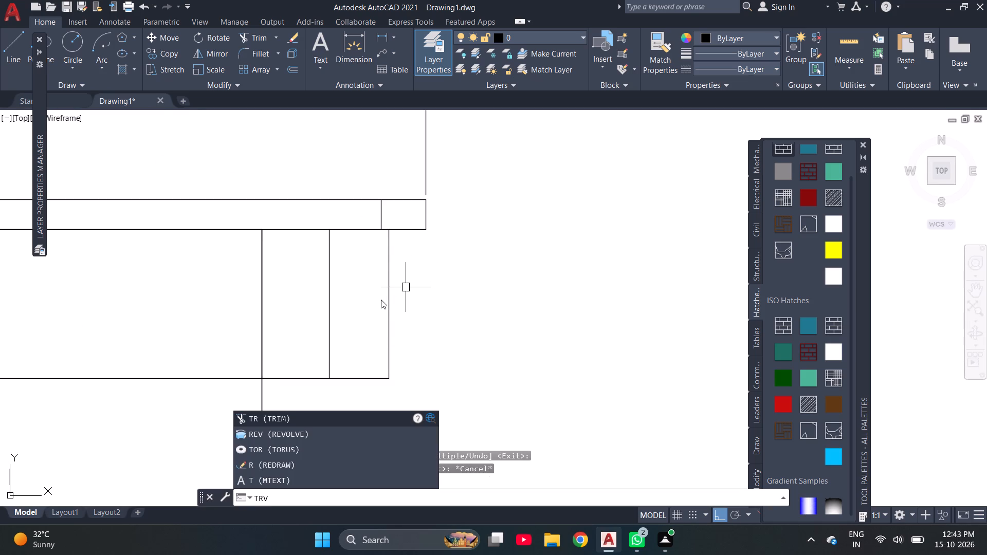
pyautogui.press('Escape')
pyautogui.write('TR')
pyautogui.press('space')
pyautogui.click(378, 305)
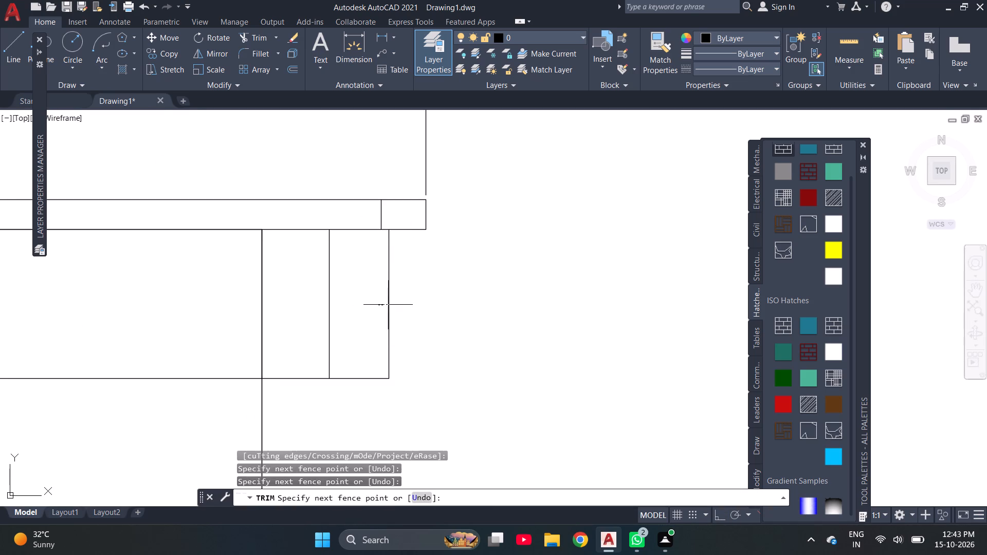
pyautogui.click(394, 295)
pyautogui.click(365, 375)
pyautogui.click(401, 226)
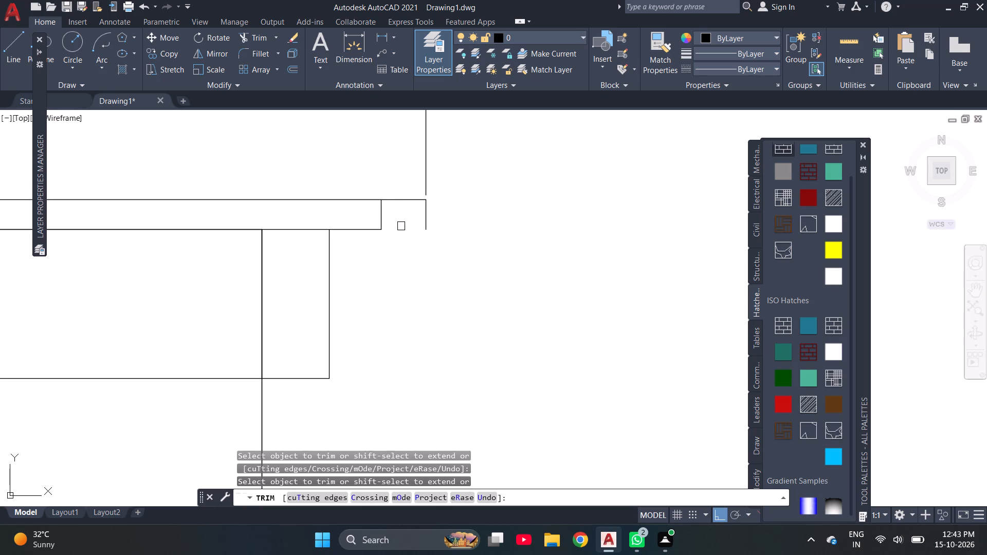
pyautogui.click(399, 201)
pyautogui.click(427, 217)
pyautogui.scroll(-2, 440, 255)
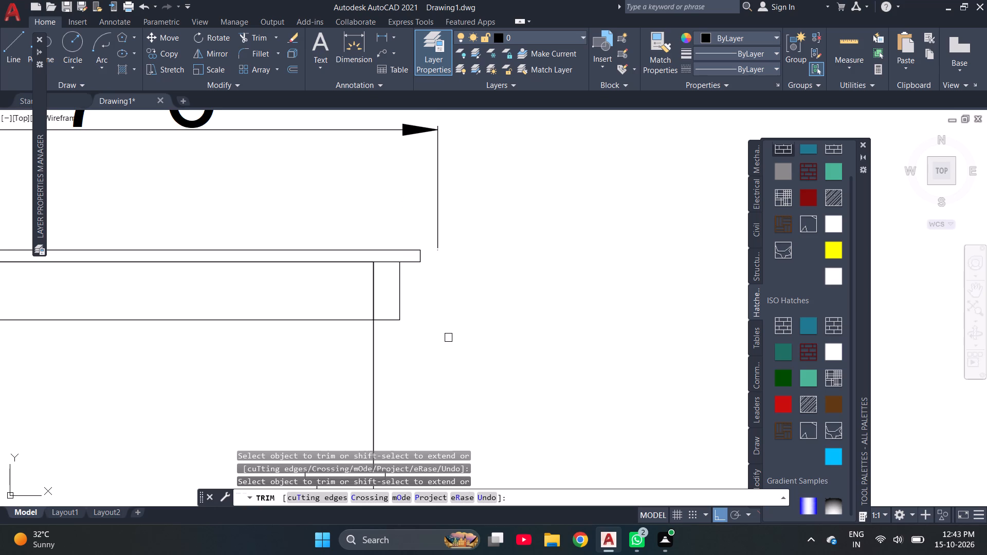
pyautogui.press('Escape')
pyautogui.press('Escape')
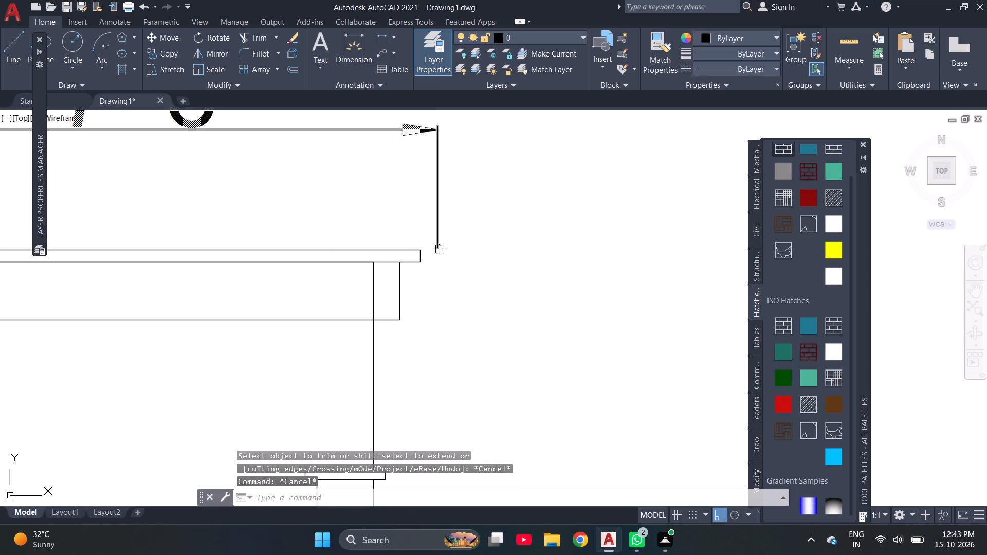
# Stretch the overall width dimension's right extension origin to the shortened slab strip's upper end corner.
pyautogui.click(437, 237)
pyautogui.moveTo(439, 251); pyautogui.dragTo(419, 250)
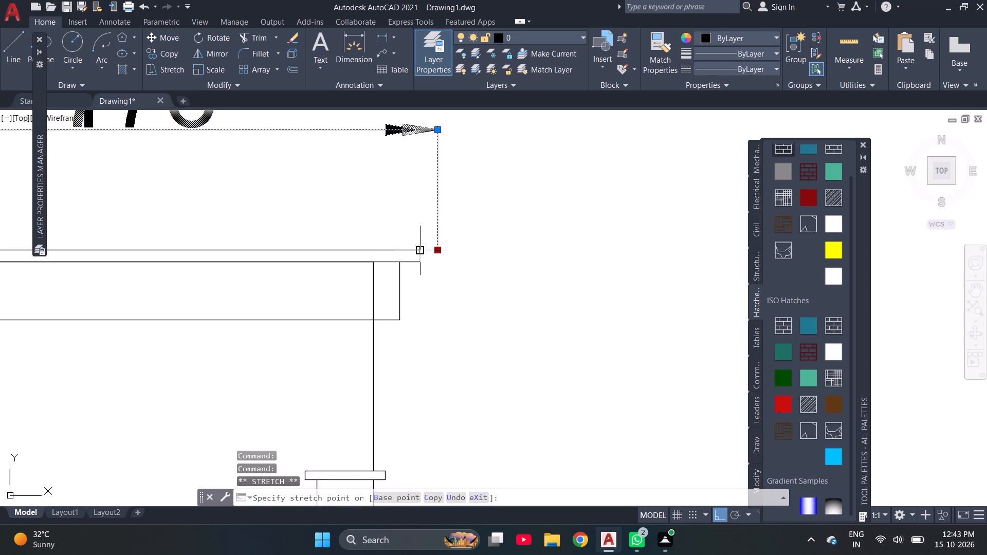
pyautogui.click(419, 250)
pyautogui.scroll(-2, 473, 308)
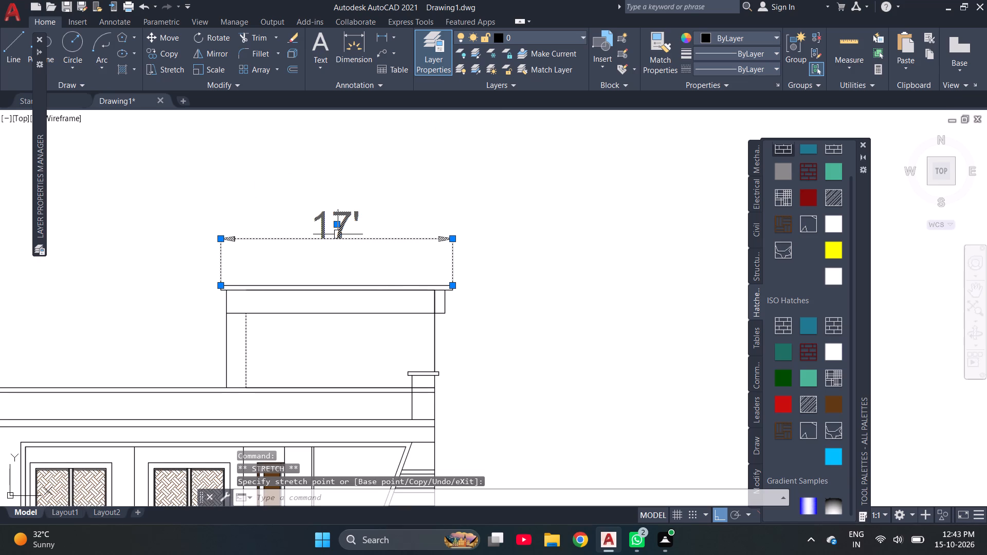
pyautogui.press('Escape')
pyautogui.scroll(2, 338, 223)
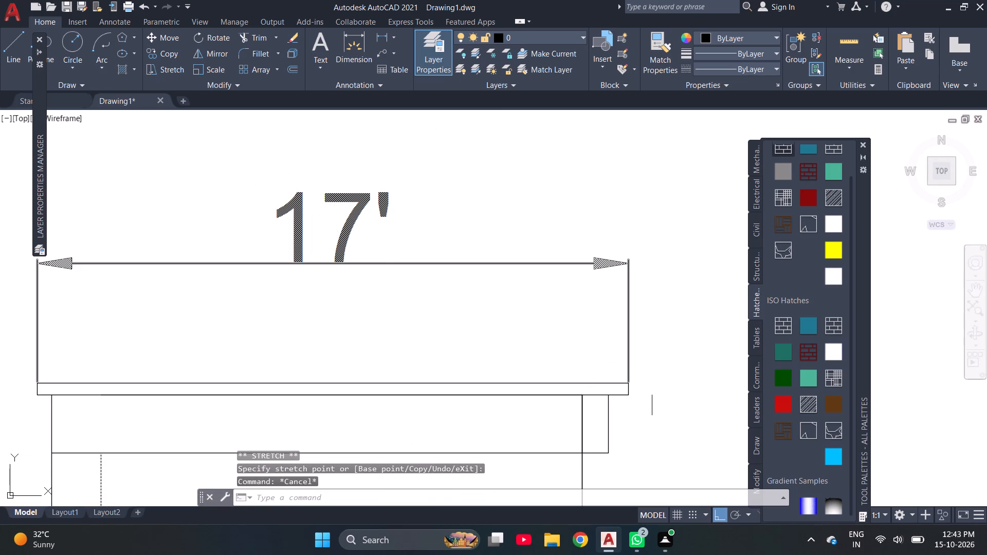
pyautogui.scroll(4, 643, 391)
pyautogui.scroll(3, 576, 334)
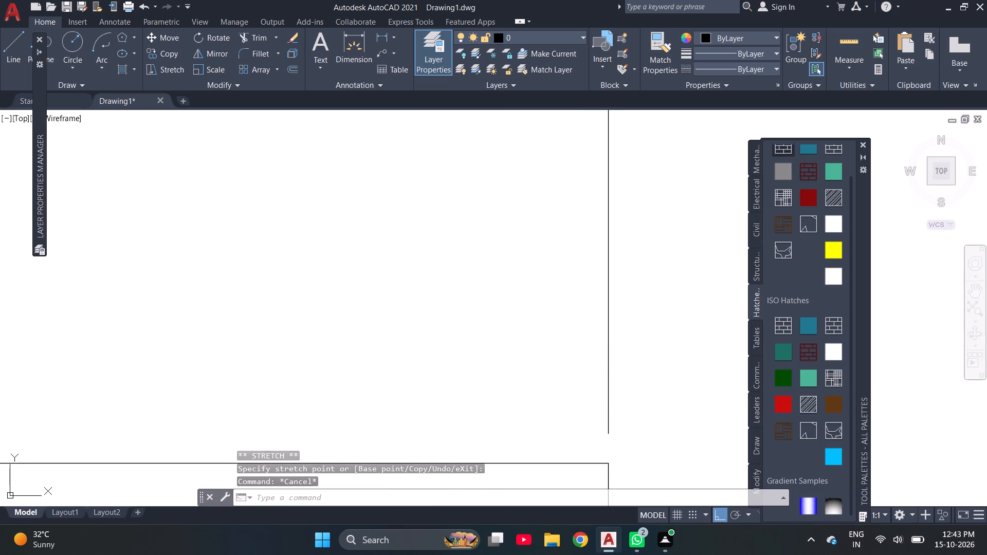
pyautogui.click(611, 392)
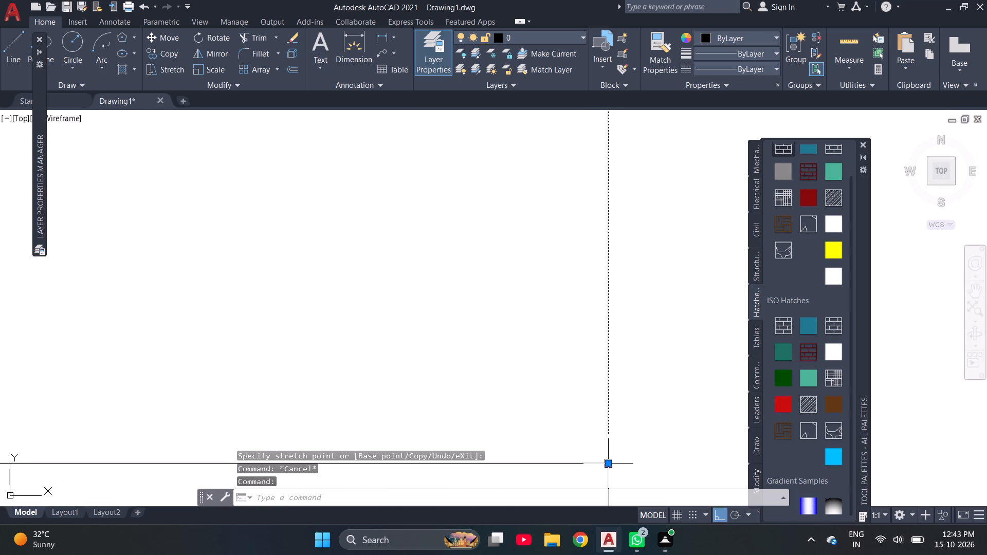
pyautogui.click(608, 464)
pyautogui.click(609, 459)
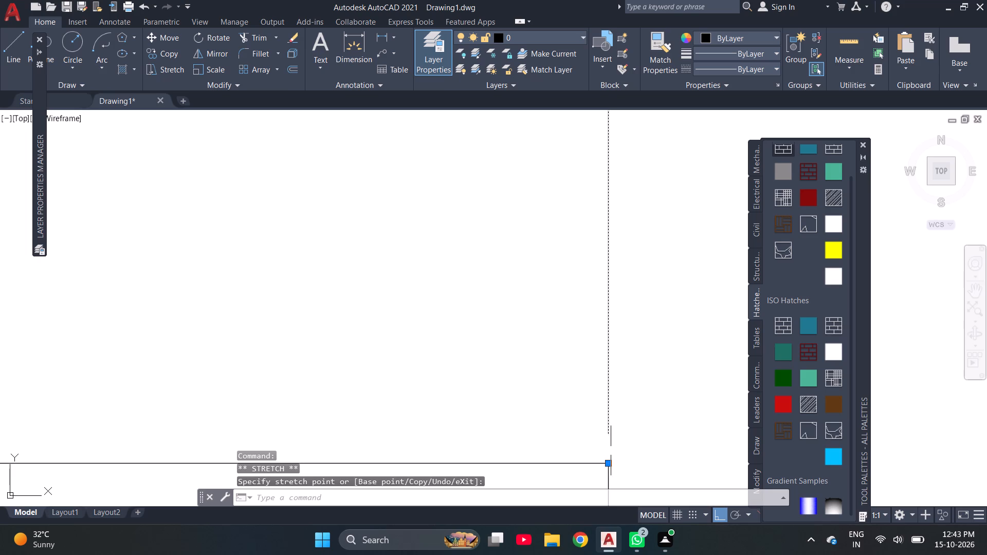
pyautogui.press('Escape')
# Examine both ends of the rooftop room's slab strip and top band, comparing their projections beyond the walls.
pyautogui.scroll(-8, 440, 347)
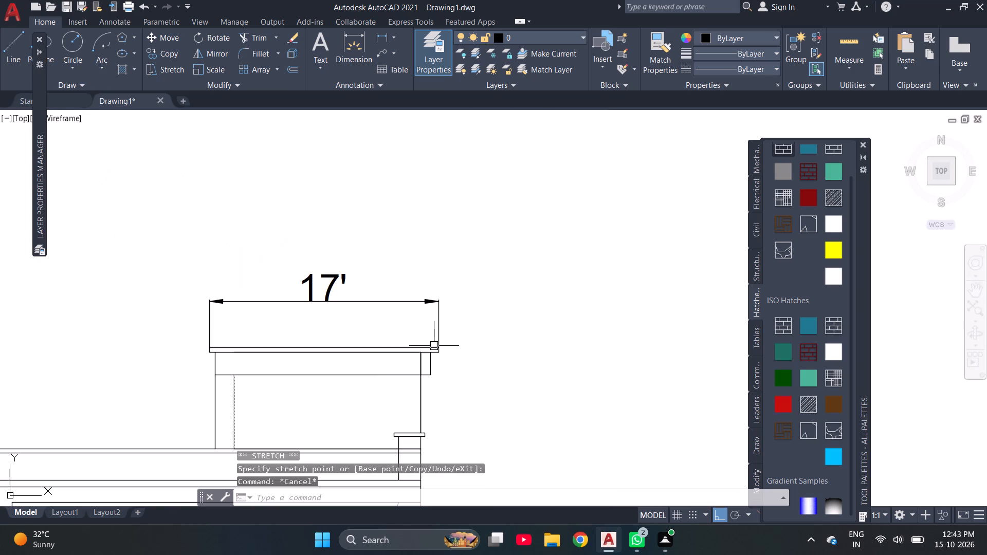
pyautogui.scroll(2, 199, 357)
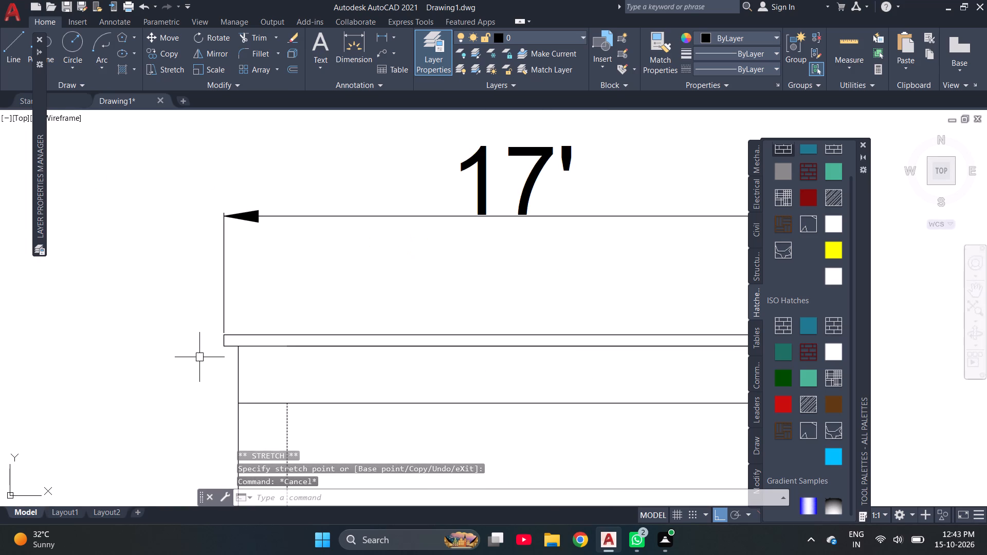
pyautogui.scroll(-2, 178, 295)
pyautogui.scroll(2, 407, 316)
pyautogui.scroll(-2, 407, 316)
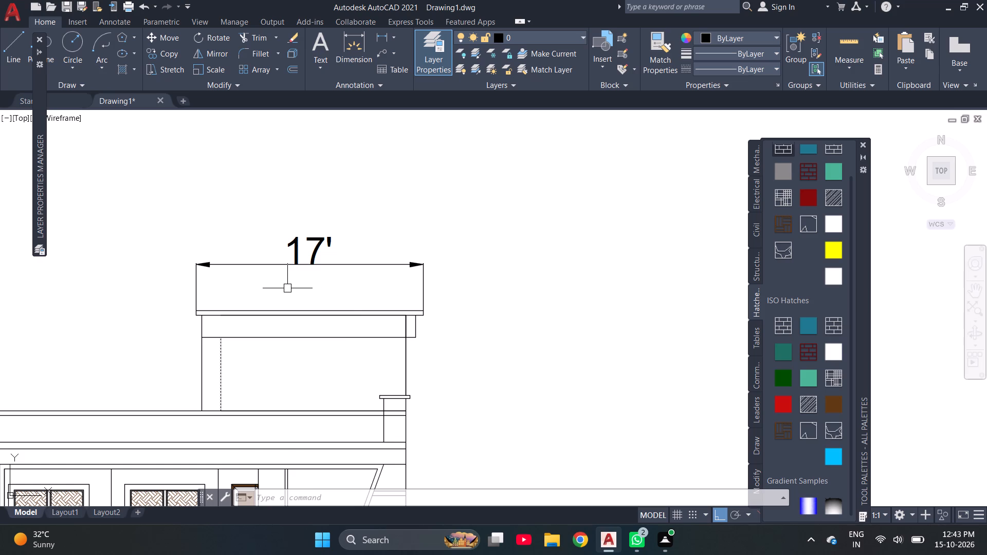
pyautogui.scroll(2, 257, 335)
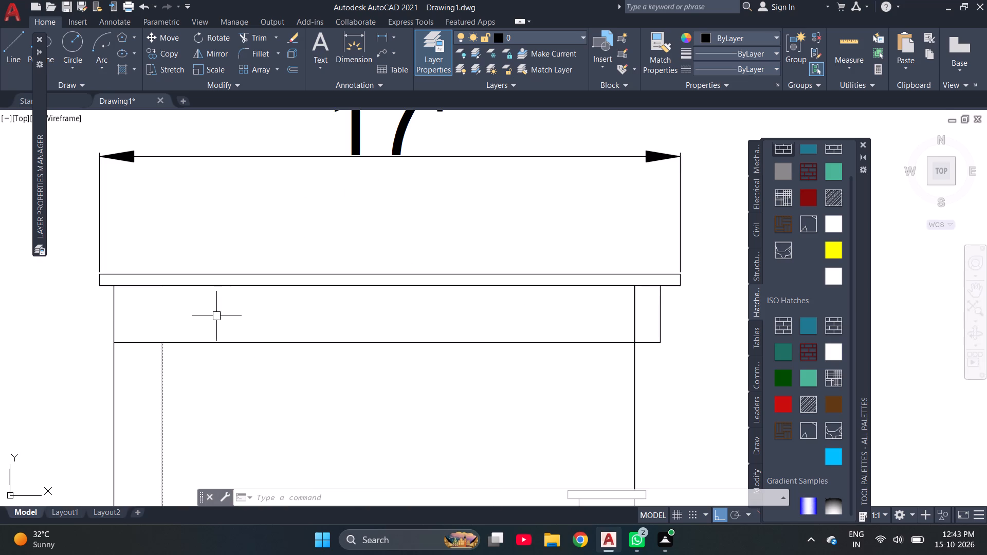
pyautogui.scroll(-1, 248, 284)
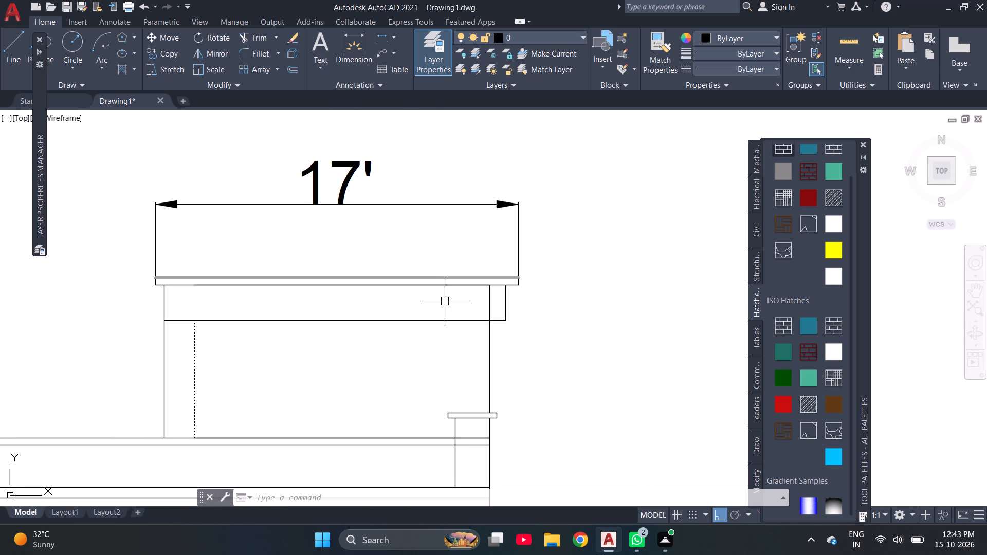
pyautogui.scroll(3, 518, 290)
pyautogui.scroll(-3, 486, 280)
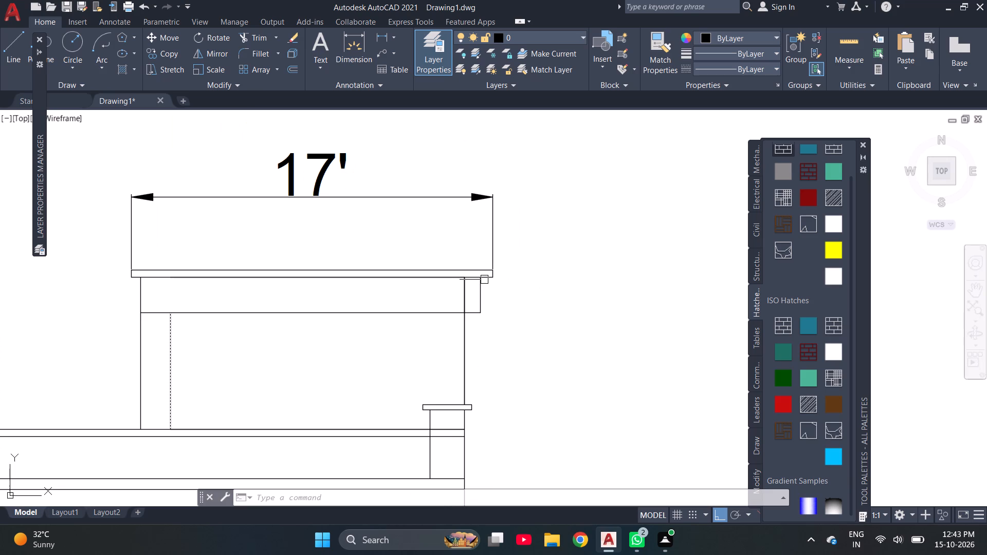
pyautogui.scroll(2, 484, 279)
pyautogui.scroll(-1, 484, 279)
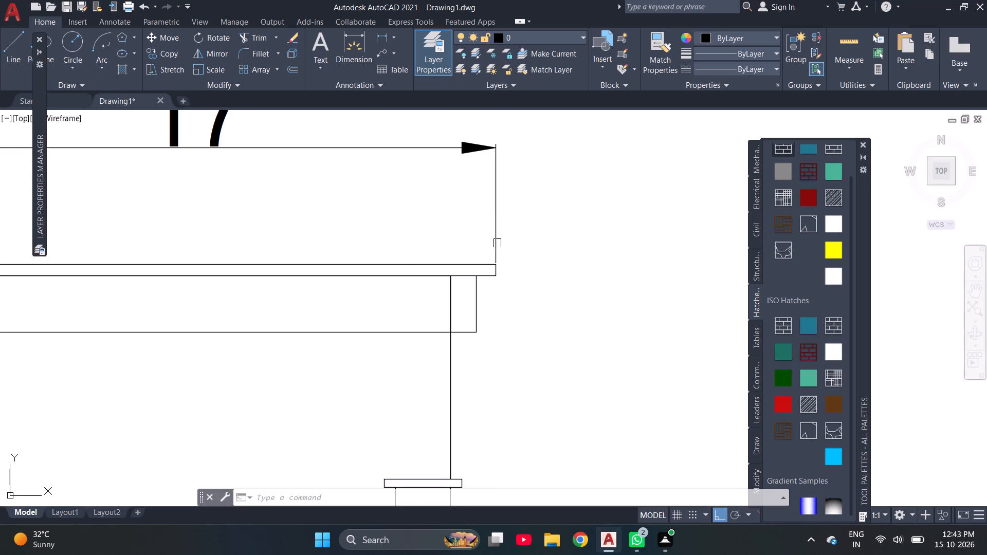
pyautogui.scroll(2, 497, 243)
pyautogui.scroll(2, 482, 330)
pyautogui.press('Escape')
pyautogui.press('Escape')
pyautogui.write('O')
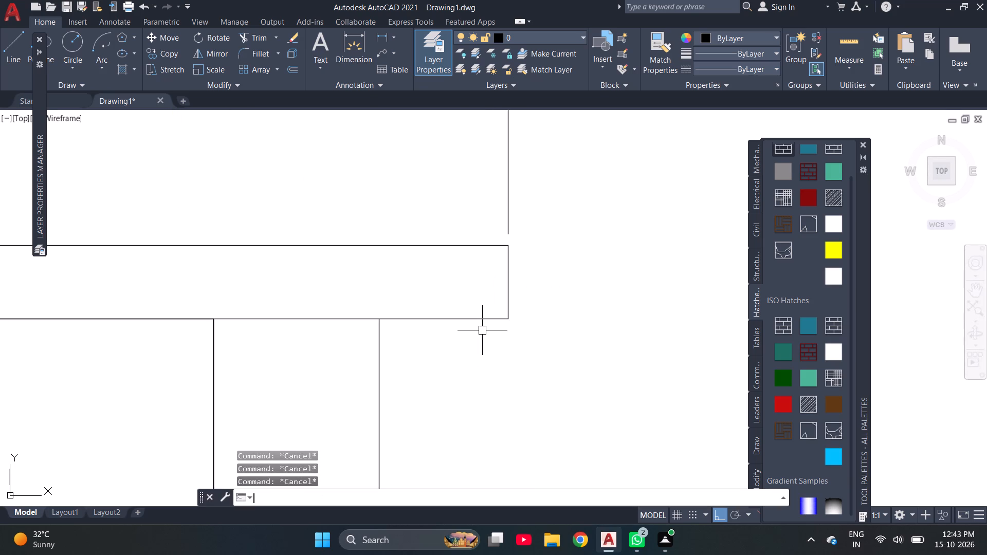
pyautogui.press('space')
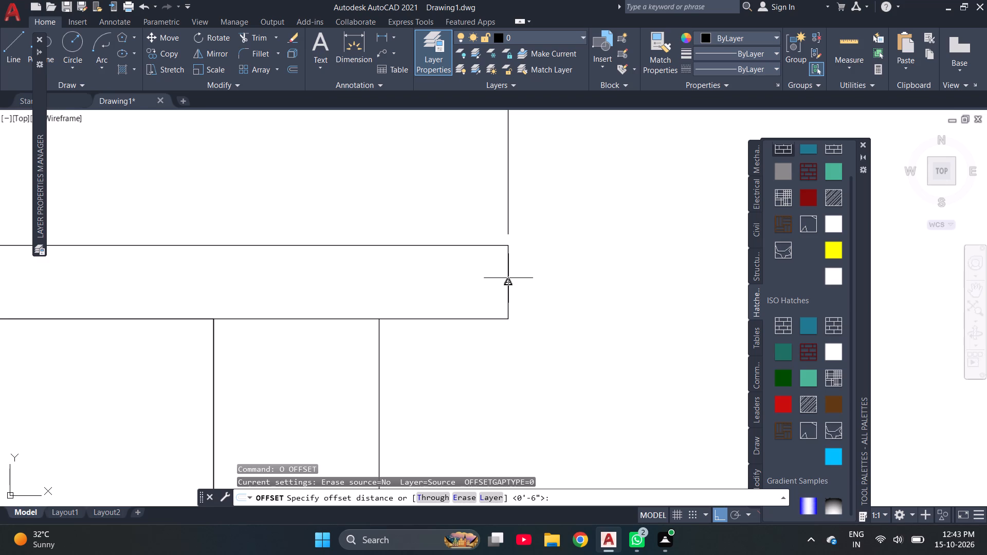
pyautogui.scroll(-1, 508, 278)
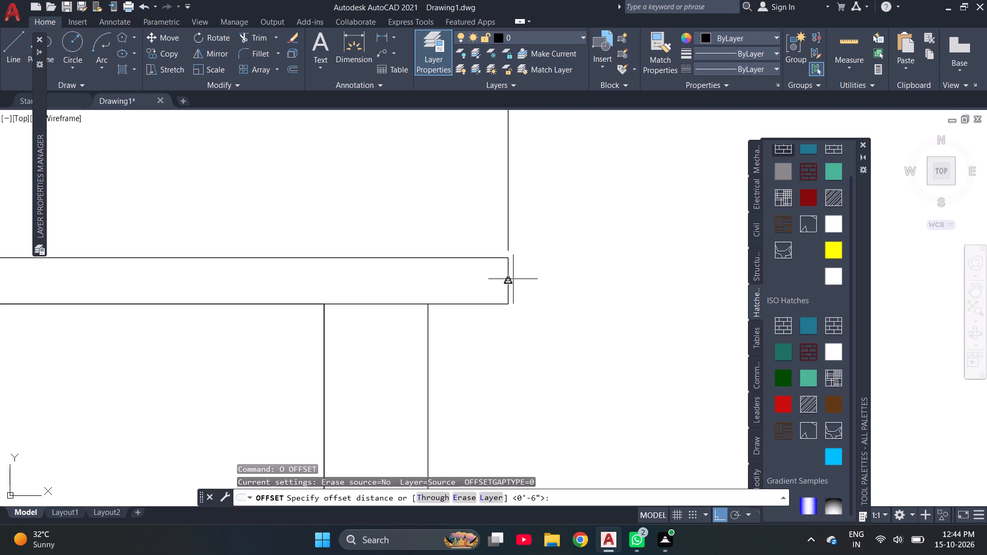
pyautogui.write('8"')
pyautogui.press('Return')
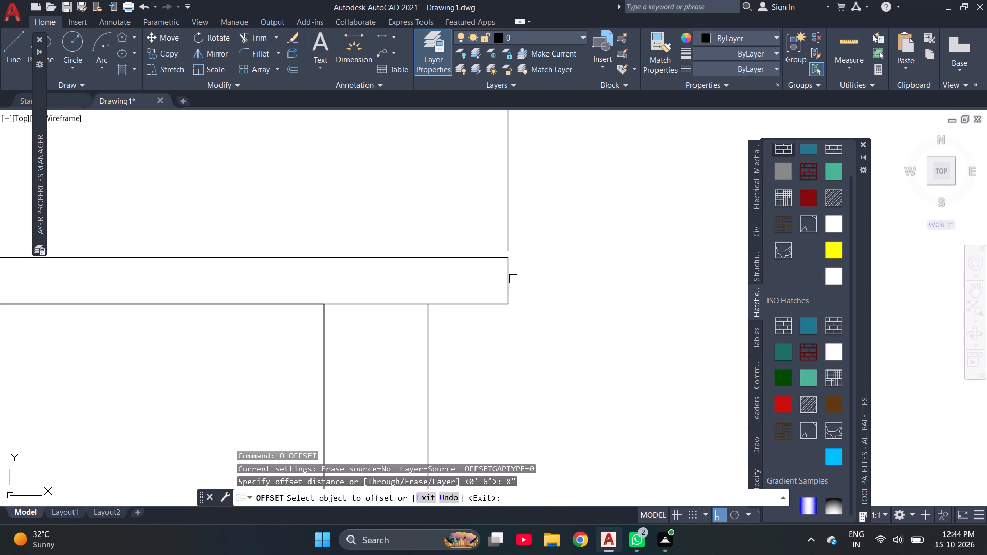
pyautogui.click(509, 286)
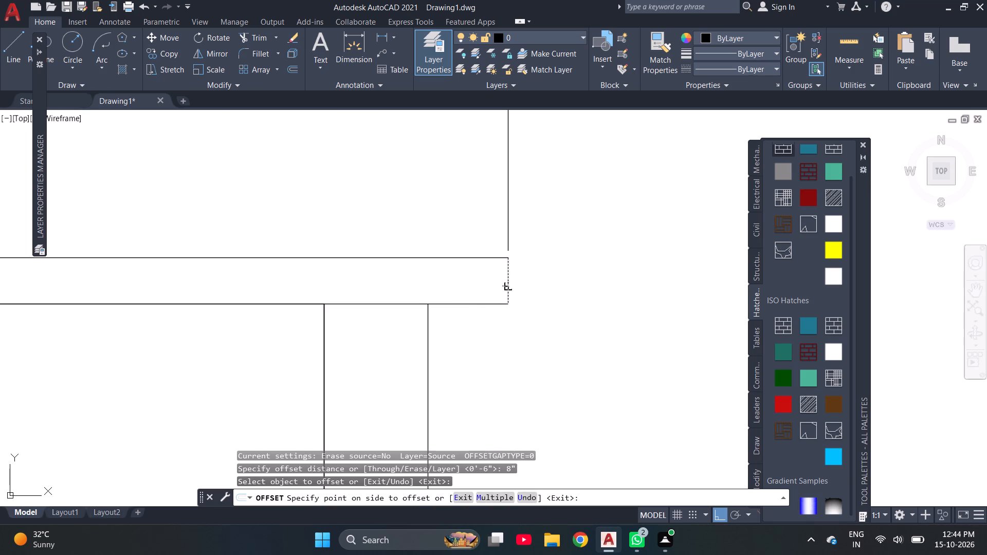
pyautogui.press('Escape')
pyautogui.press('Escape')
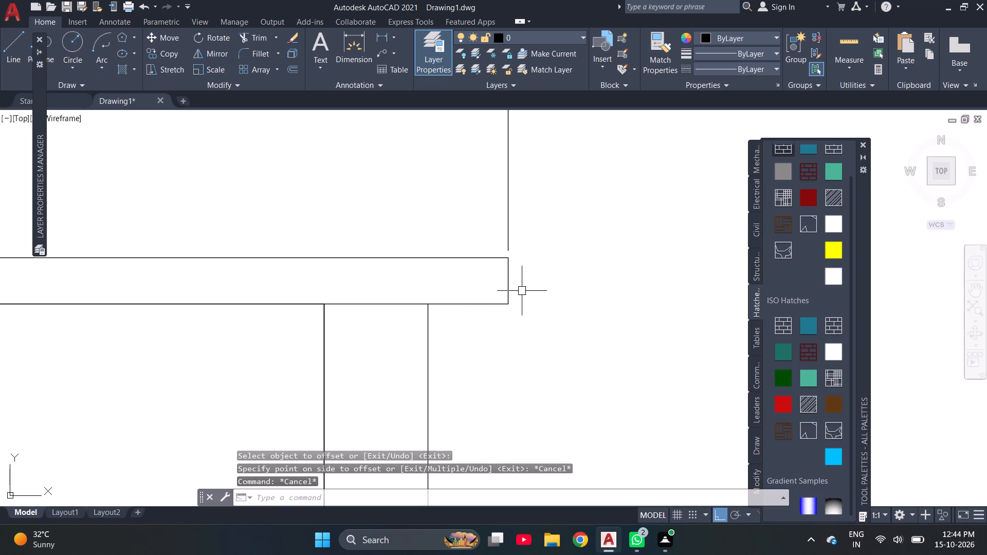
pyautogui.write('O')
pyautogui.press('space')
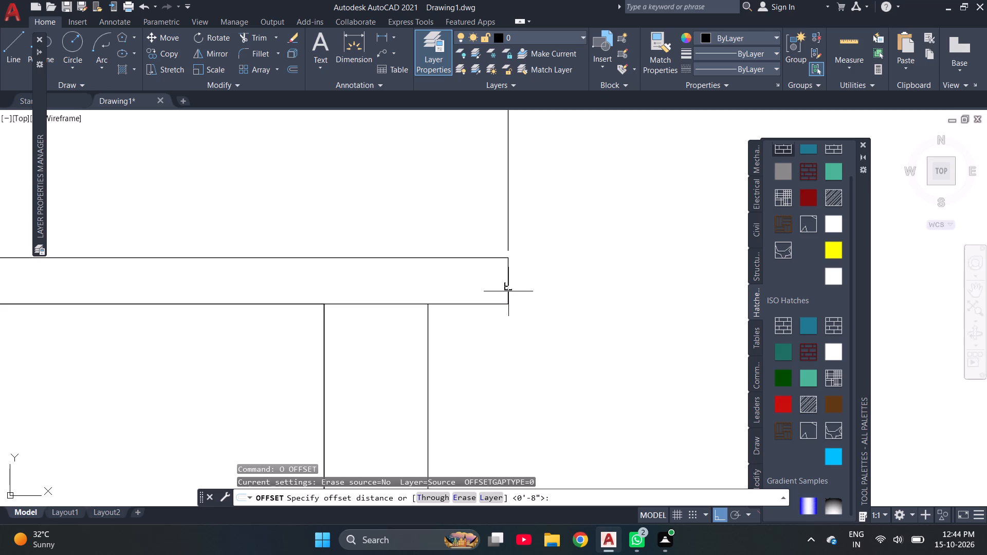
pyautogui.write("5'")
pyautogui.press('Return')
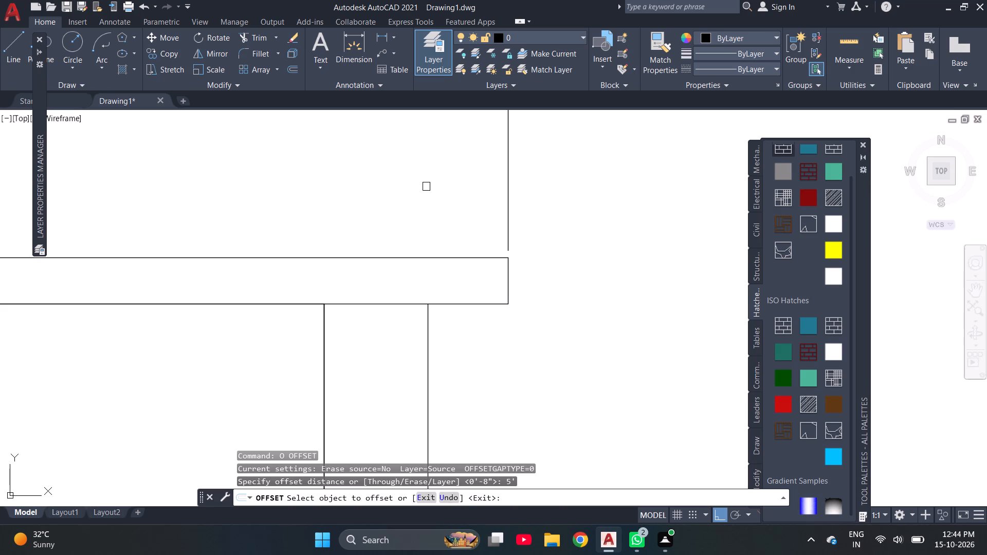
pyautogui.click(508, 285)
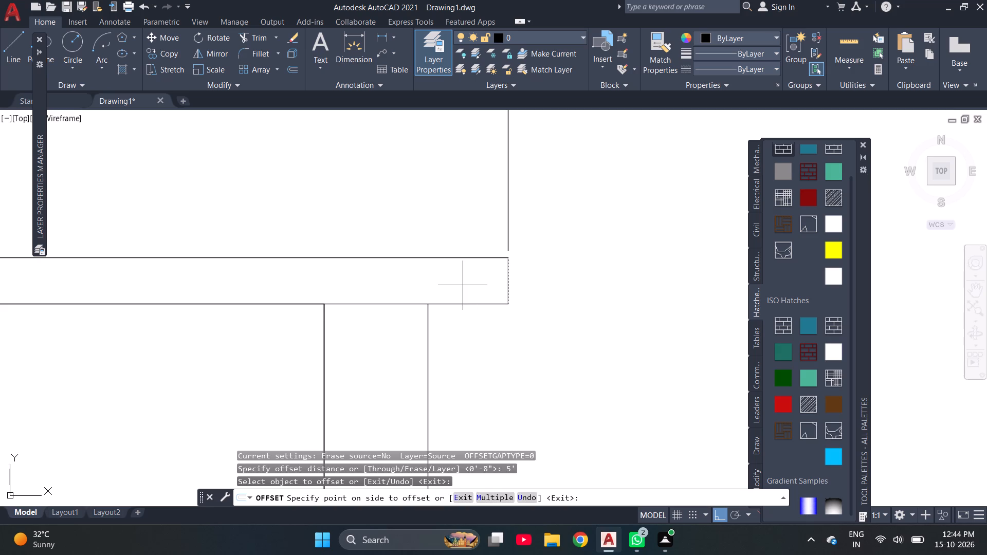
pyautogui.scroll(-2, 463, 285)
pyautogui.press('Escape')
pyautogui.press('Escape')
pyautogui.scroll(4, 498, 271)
# Offset the slab strip's vertical end line at its right end 5" inward.
pyautogui.write('O')
pyautogui.press('space')
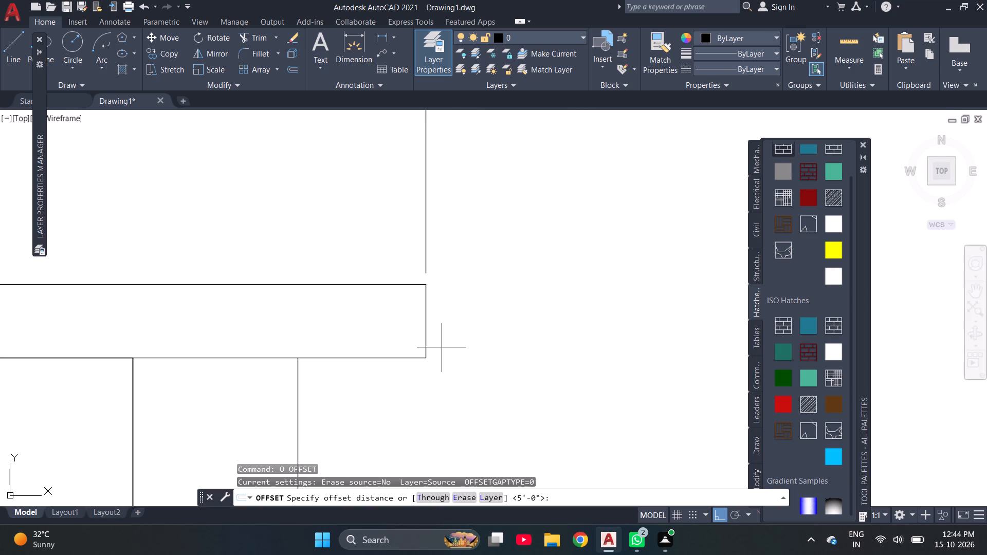
pyautogui.write('5"')
pyautogui.press('Return')
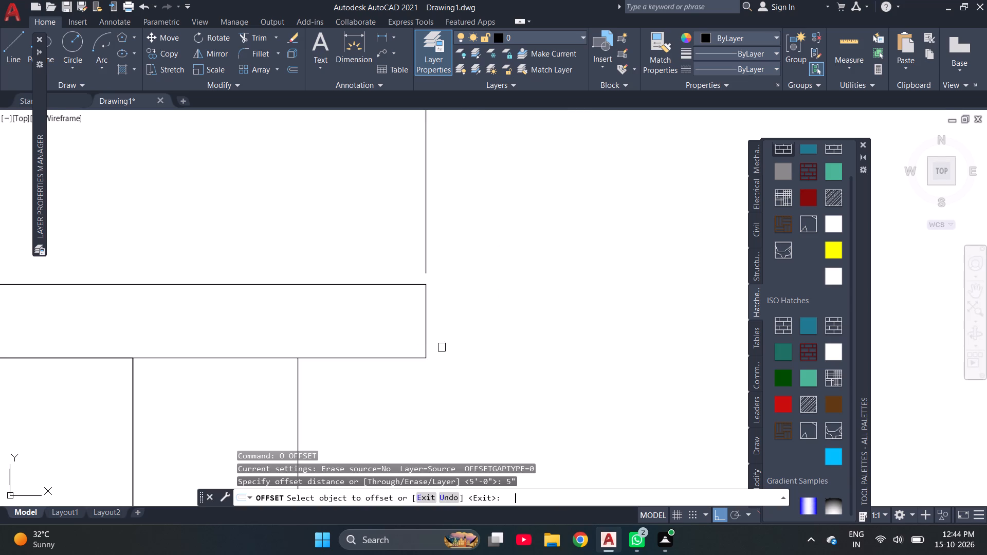
pyautogui.click(428, 325)
pyautogui.click(391, 337)
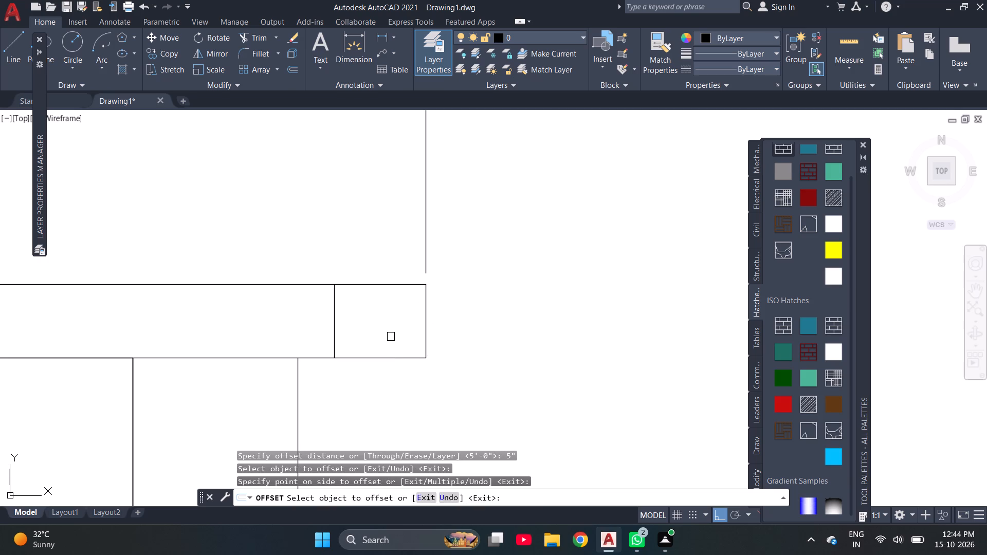
pyautogui.scroll(-1, 391, 337)
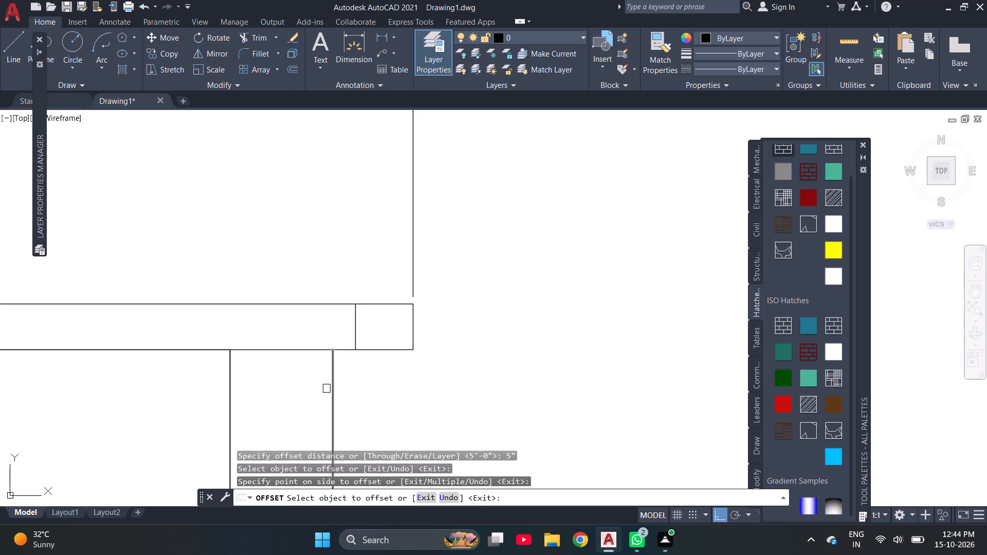
pyautogui.press('Escape')
pyautogui.press('Escape')
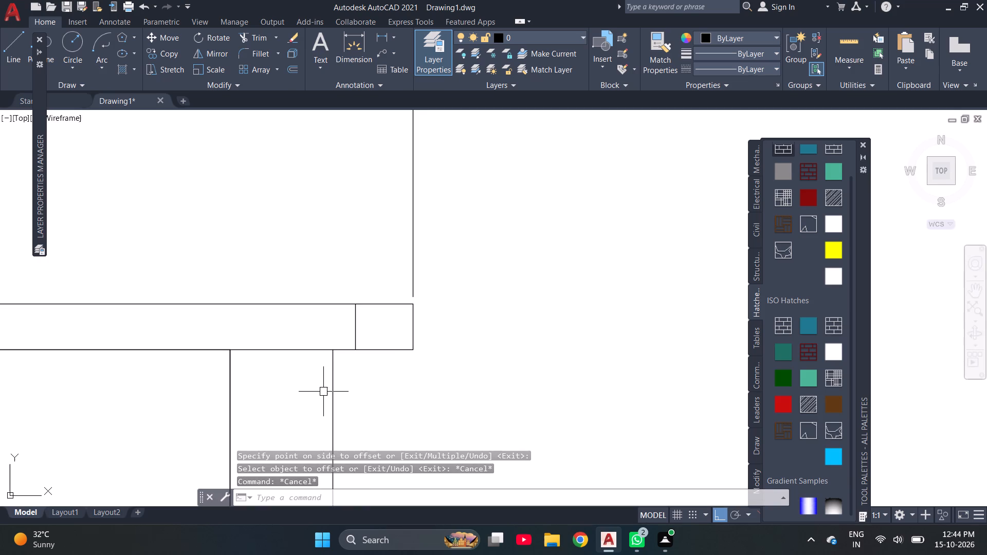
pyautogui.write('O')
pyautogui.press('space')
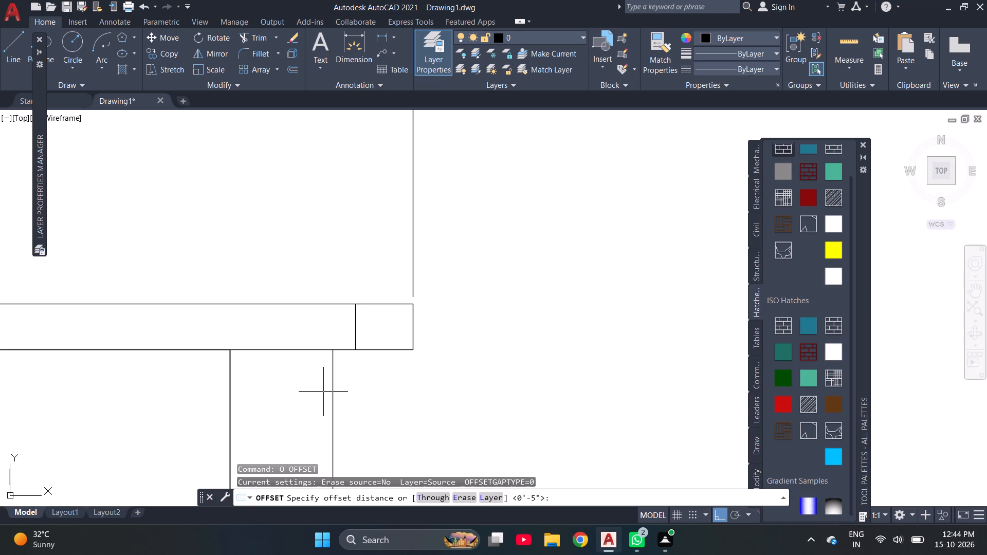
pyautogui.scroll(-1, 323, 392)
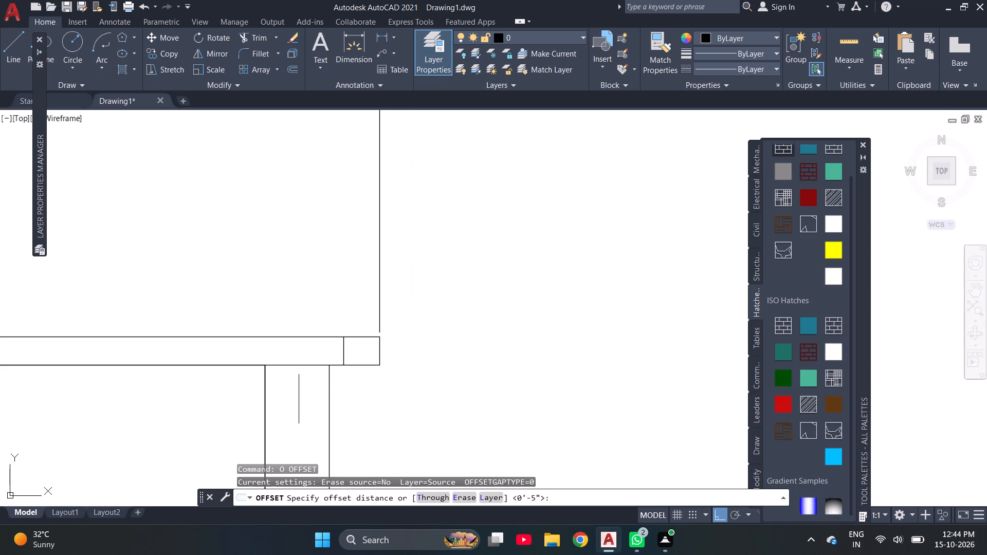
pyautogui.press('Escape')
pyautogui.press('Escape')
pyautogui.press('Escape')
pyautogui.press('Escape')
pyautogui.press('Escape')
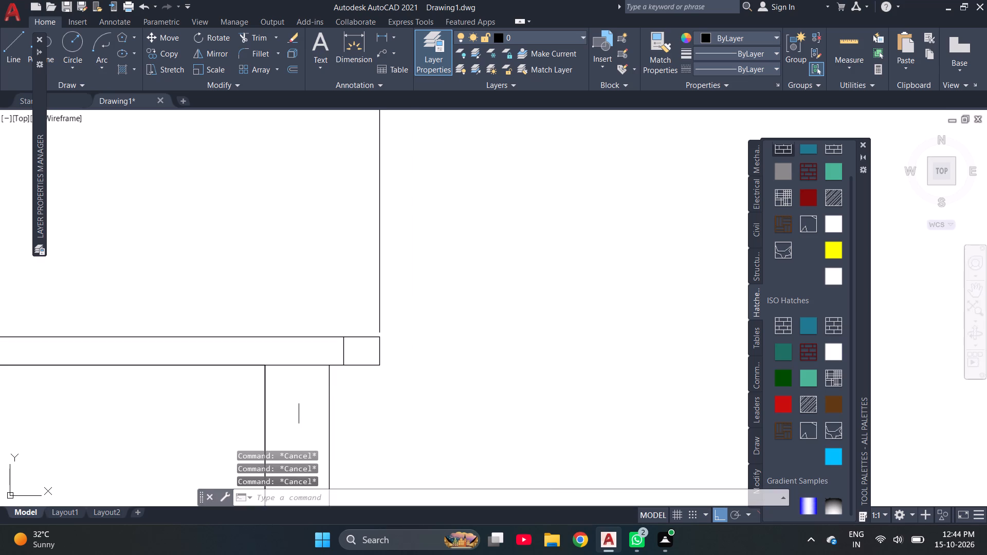
# Examine the rooftop room's slab strip and top band overhang against the whole front elevation.
pyautogui.press('o')
pyautogui.press('space')
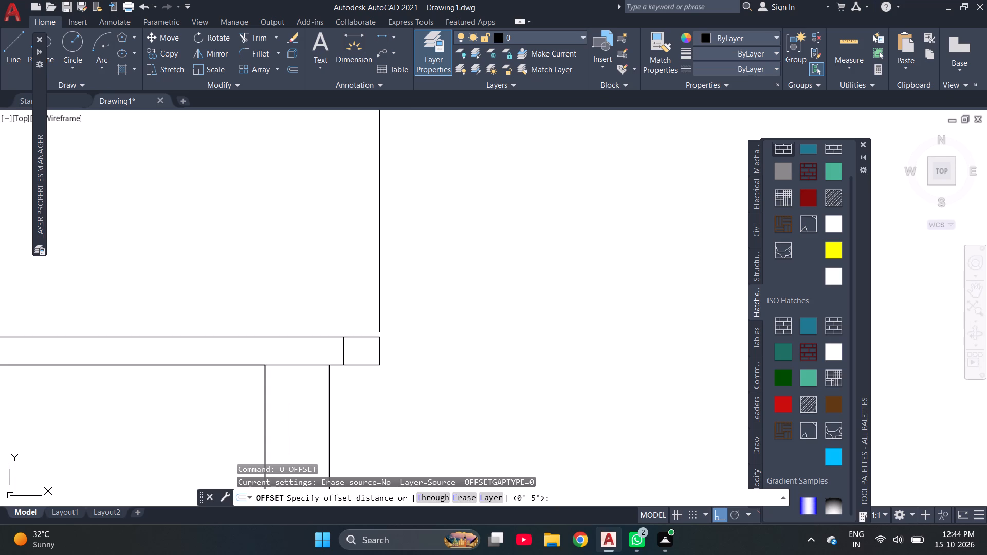
pyautogui.scroll(-1, 286, 426)
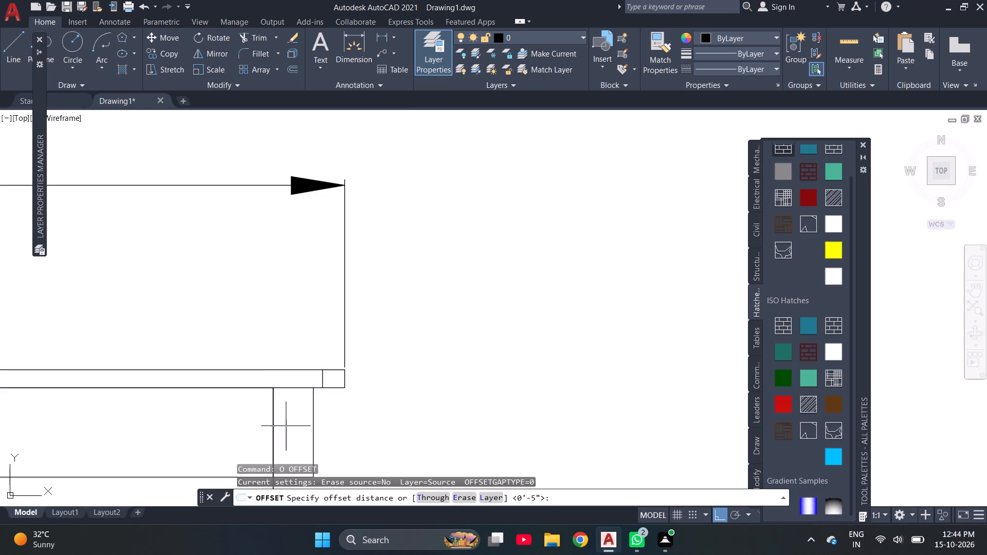
pyautogui.scroll(-1, 286, 426)
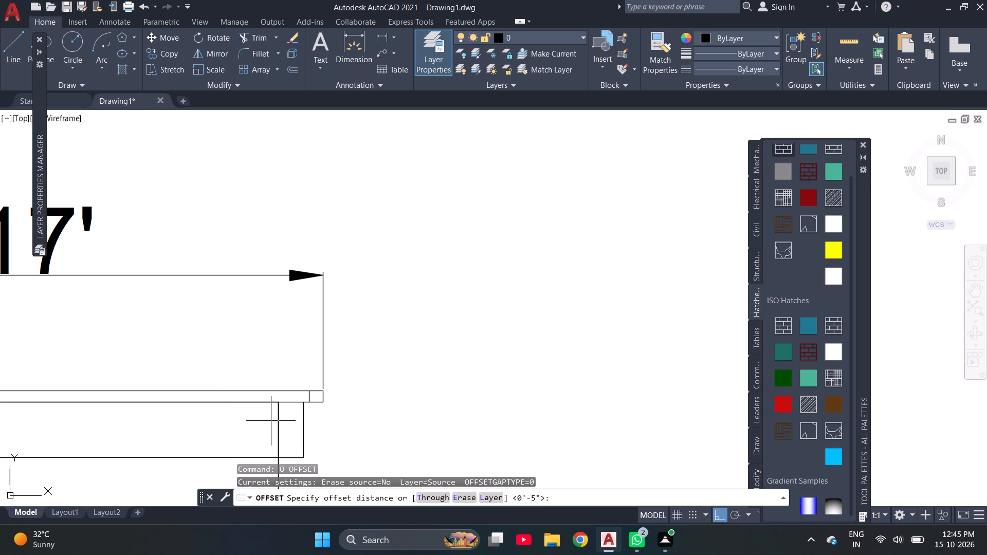
pyautogui.scroll(-2, 261, 393)
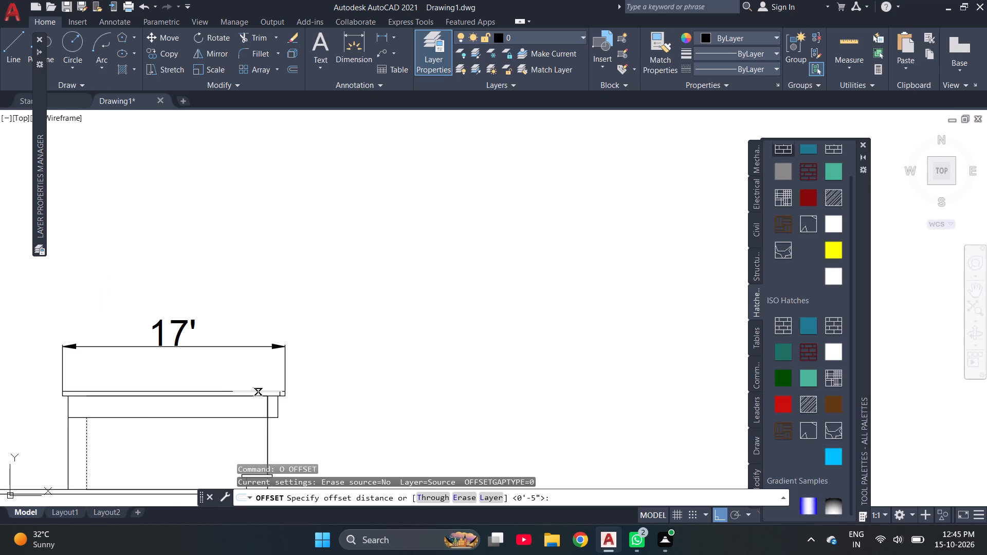
pyautogui.scroll(-1, 258, 392)
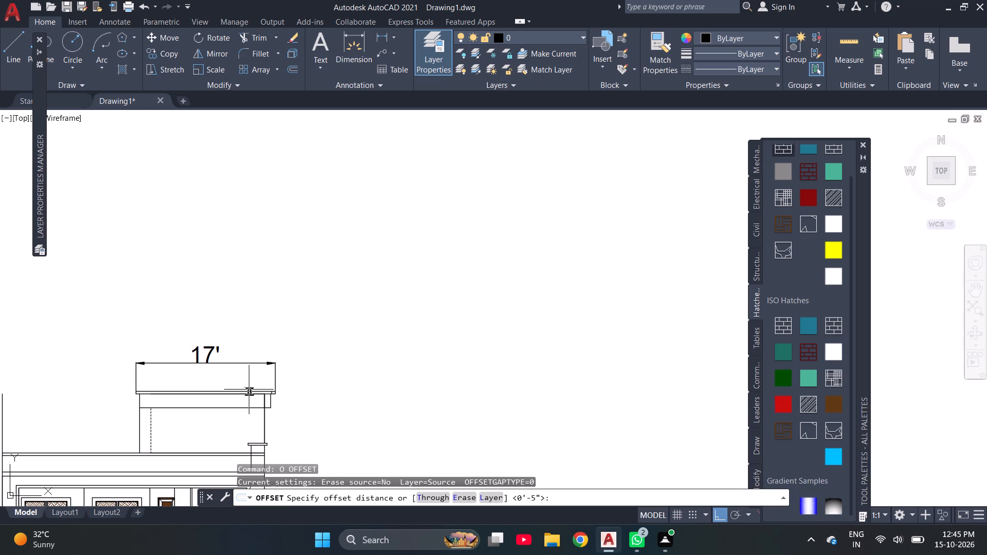
pyautogui.scroll(-1, 249, 390)
pyautogui.scroll(-2, 193, 292)
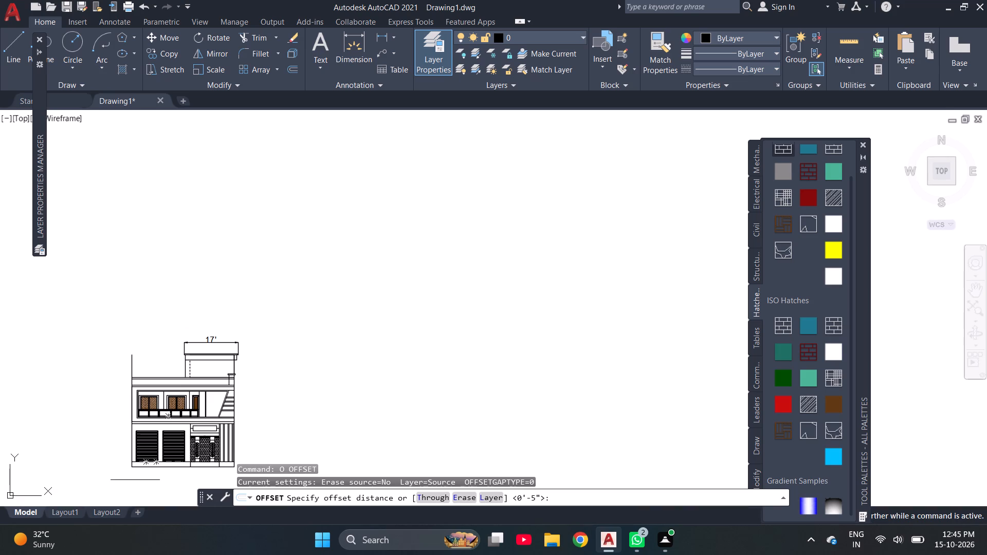
pyautogui.scroll(1, 133, 478)
pyautogui.scroll(3, 145, 437)
pyautogui.scroll(-1, 212, 362)
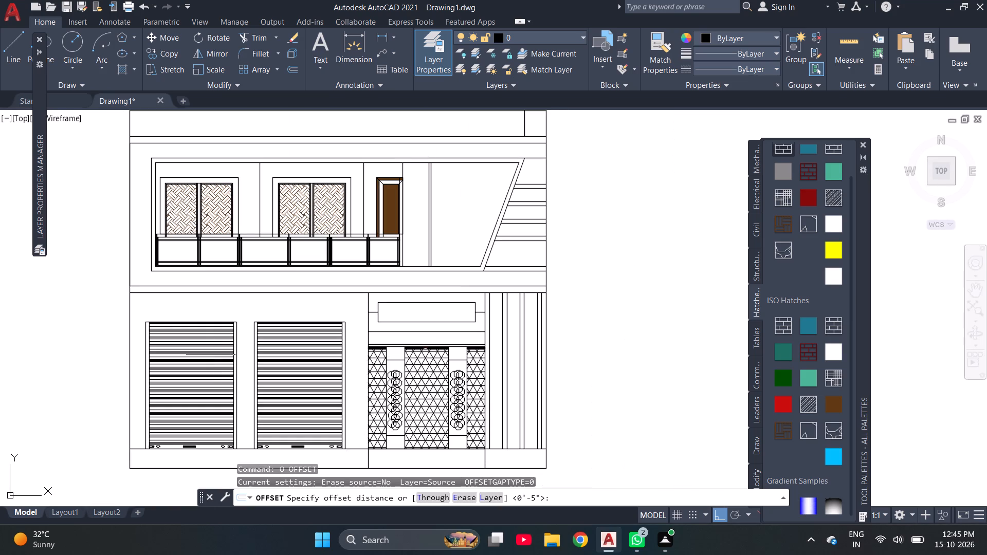
pyautogui.scroll(-1, 211, 355)
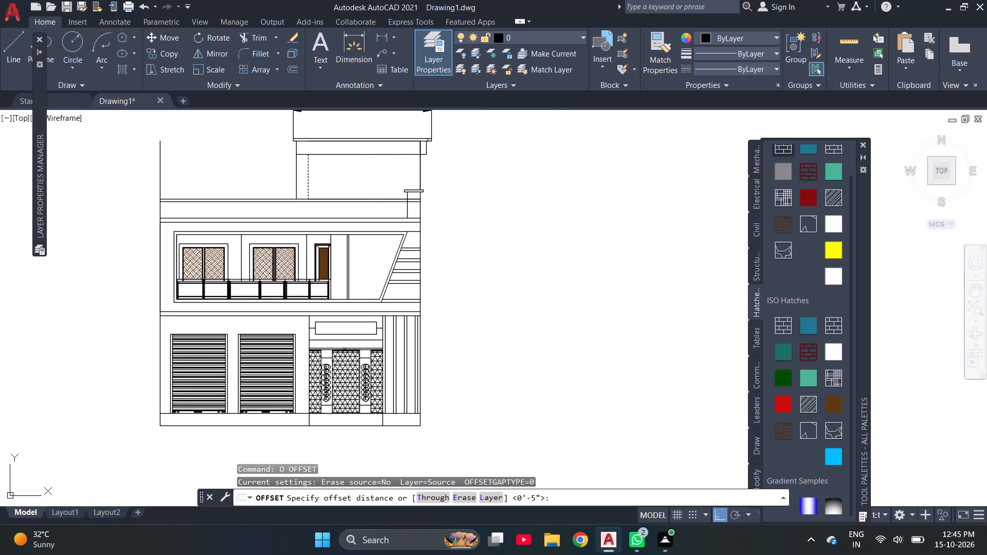
pyautogui.scroll(-1, 211, 355)
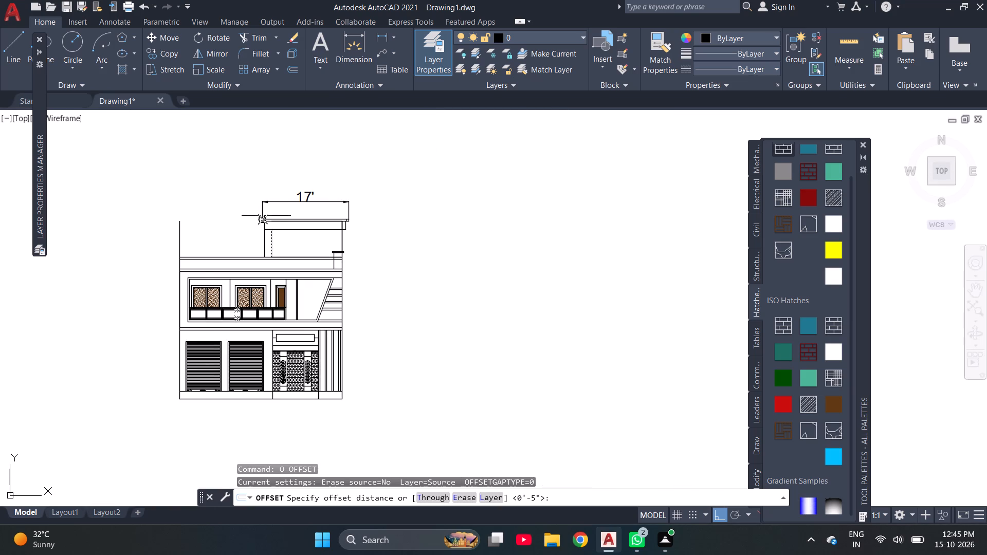
pyautogui.scroll(4, 305, 198)
pyautogui.scroll(2, 577, 349)
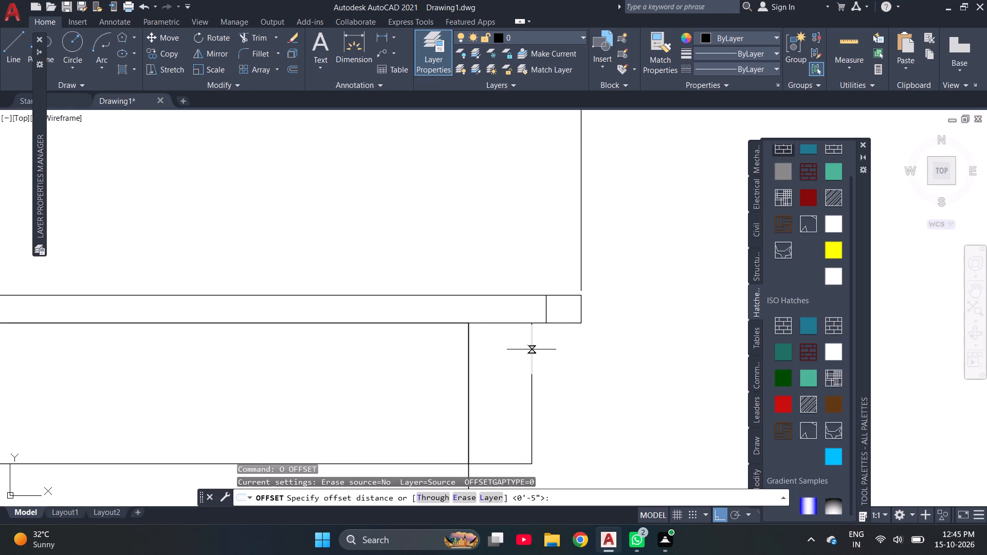
pyautogui.scroll(-2, 490, 329)
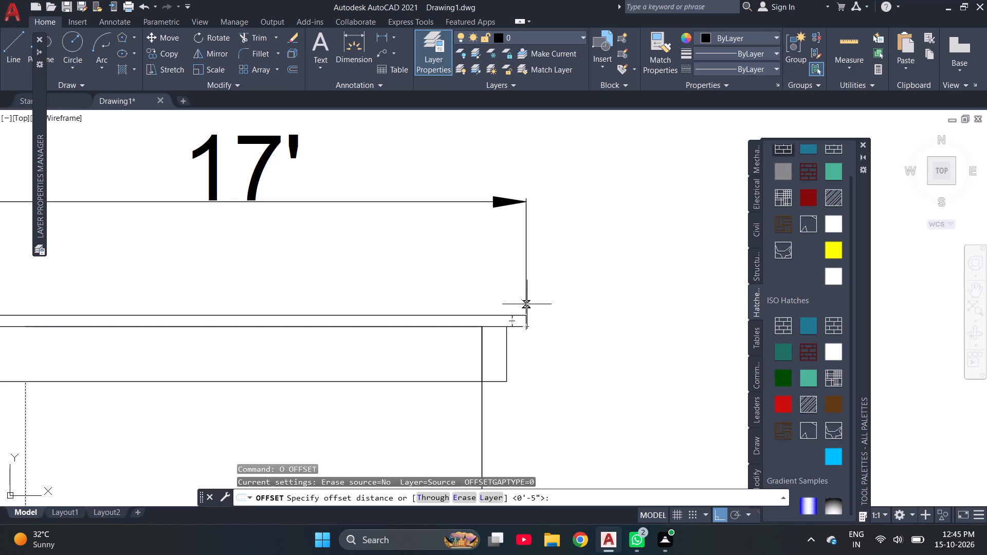
pyautogui.scroll(3, 519, 336)
pyautogui.press('Escape')
pyautogui.press('Escape')
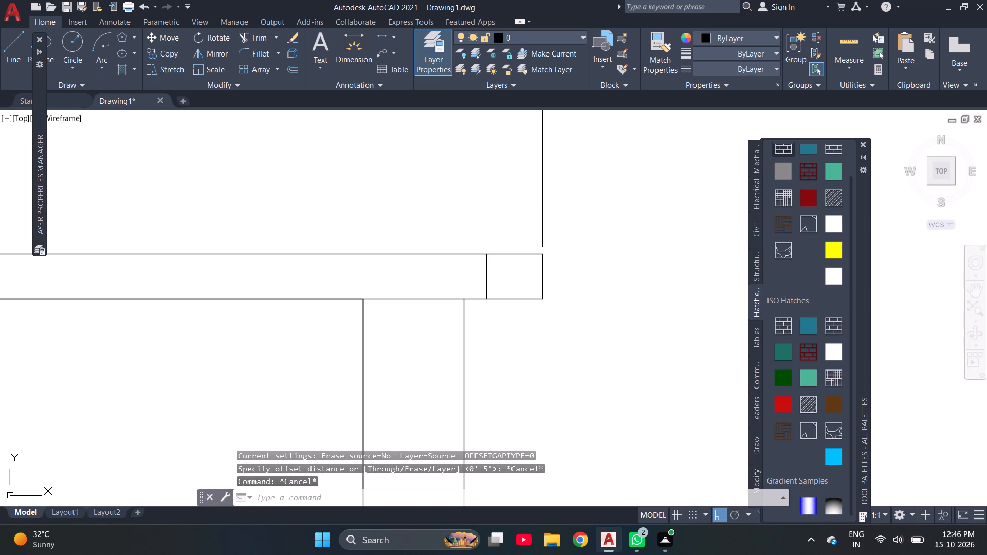
# Measure the spacing between the slab strip's right end line and its inner offset line with a linear dimension preview.
pyautogui.write('DIML')
pyautogui.press('space')
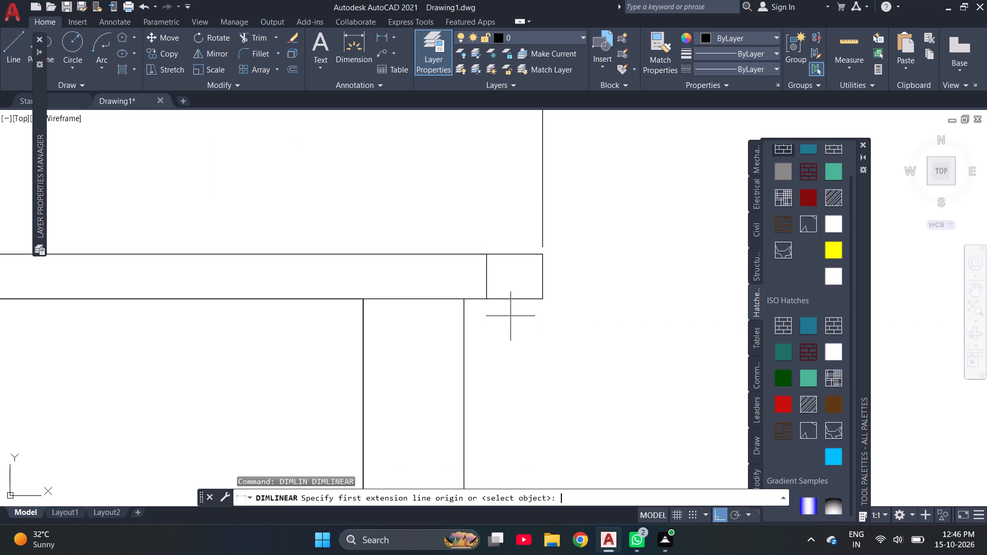
pyautogui.click(542, 299)
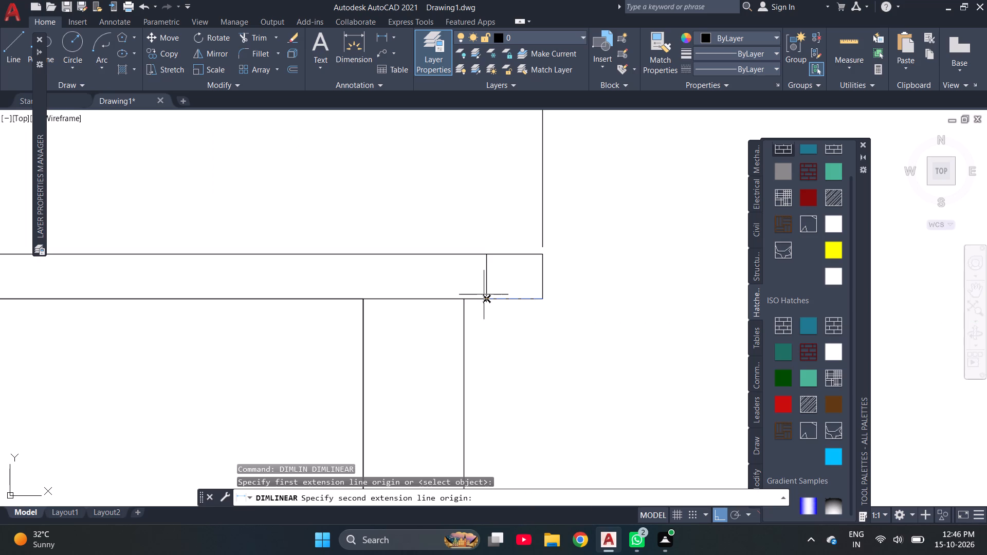
pyautogui.click(485, 299)
pyautogui.scroll(-2, 505, 362)
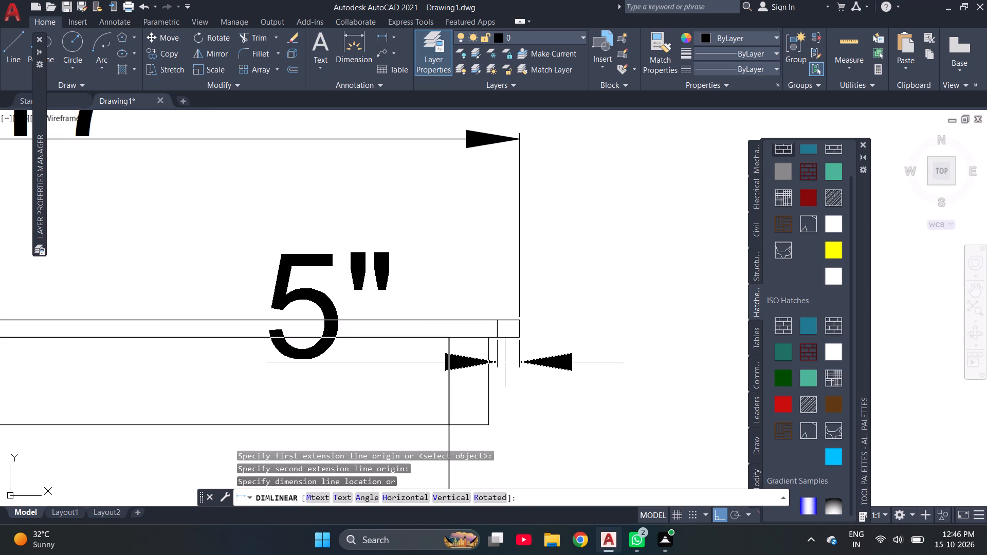
pyautogui.press('Escape')
pyautogui.press('Escape')
# Offset the top band's vertical end line at its right end 3" inward.
pyautogui.write('O 3')
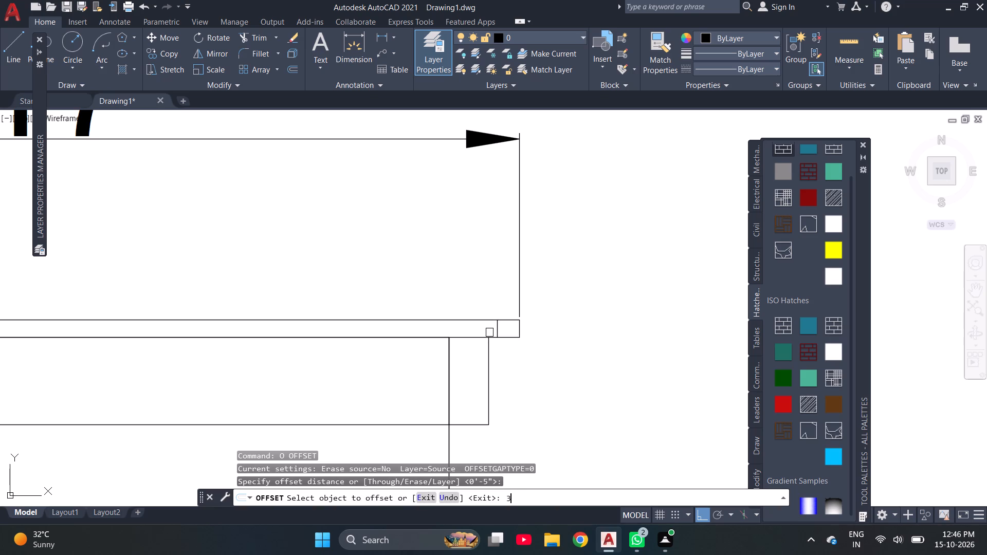
pyautogui.hotkey('shift', ':')
pyautogui.press('Escape')
pyautogui.press('o')
pyautogui.press('Return')
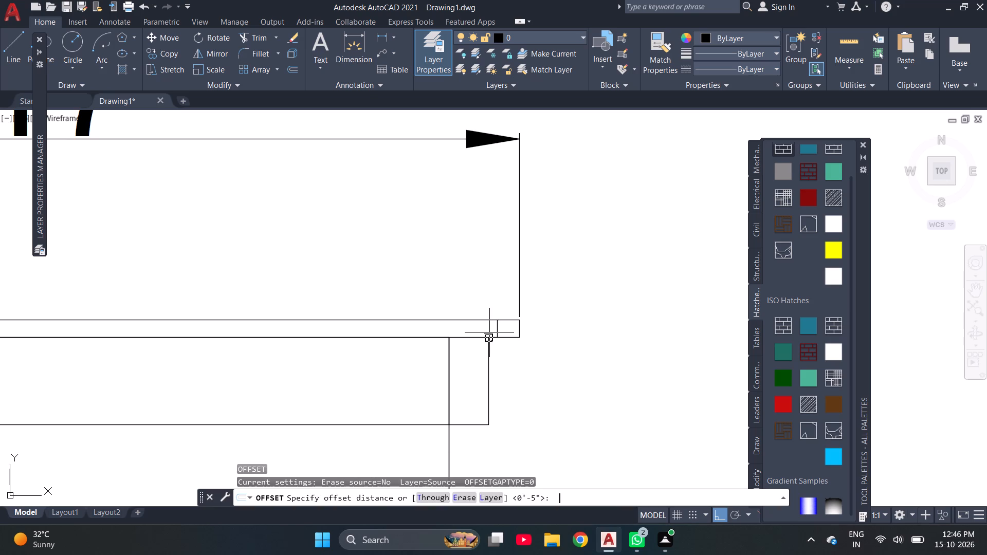
pyautogui.write('3"')
pyautogui.press('Return')
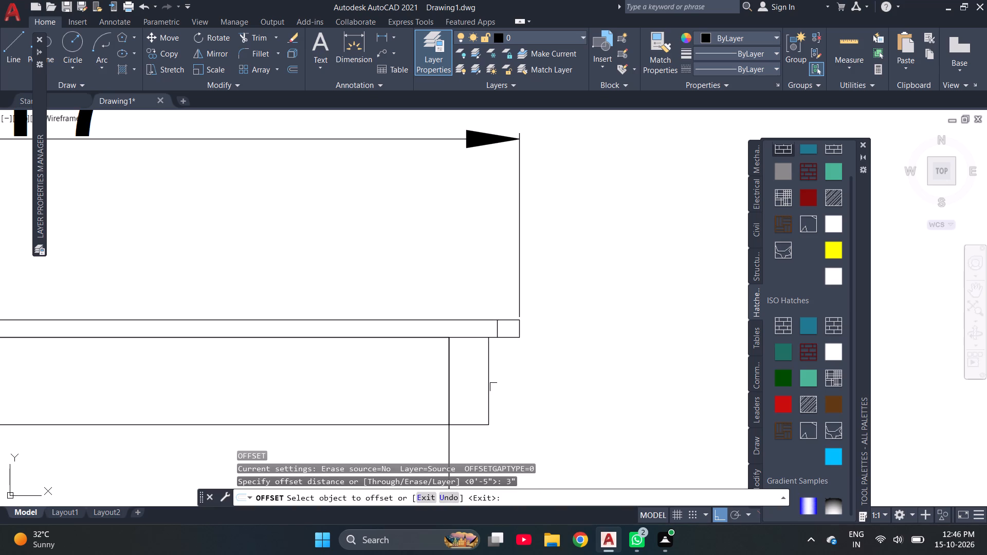
pyautogui.click(487, 395)
pyautogui.click(482, 410)
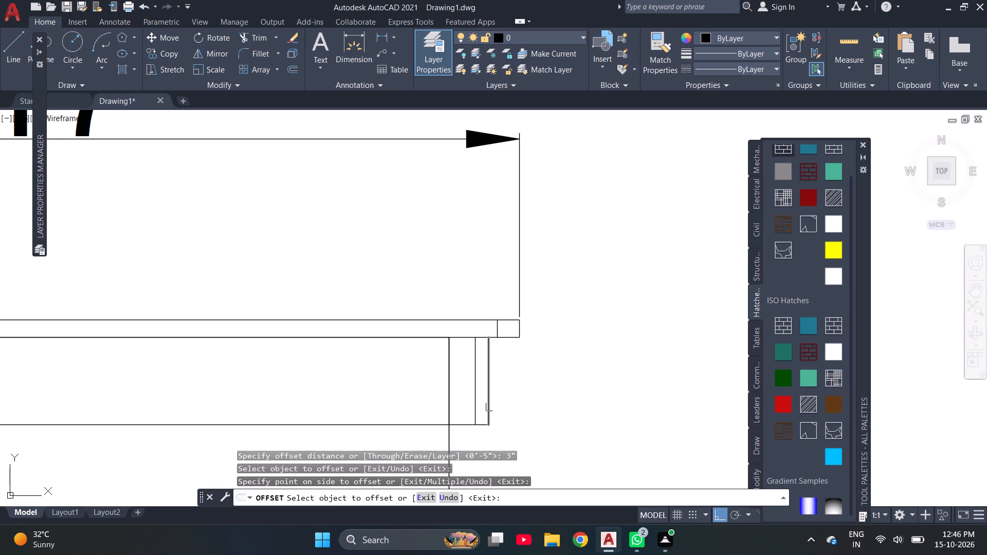
pyautogui.press('Escape')
pyautogui.press('Escape')
# Trim the top band's right-end overhang back to its inner offset line and remove the leftover end line.
pyautogui.scroll(-4, 491, 406)
pyautogui.scroll(2, 523, 430)
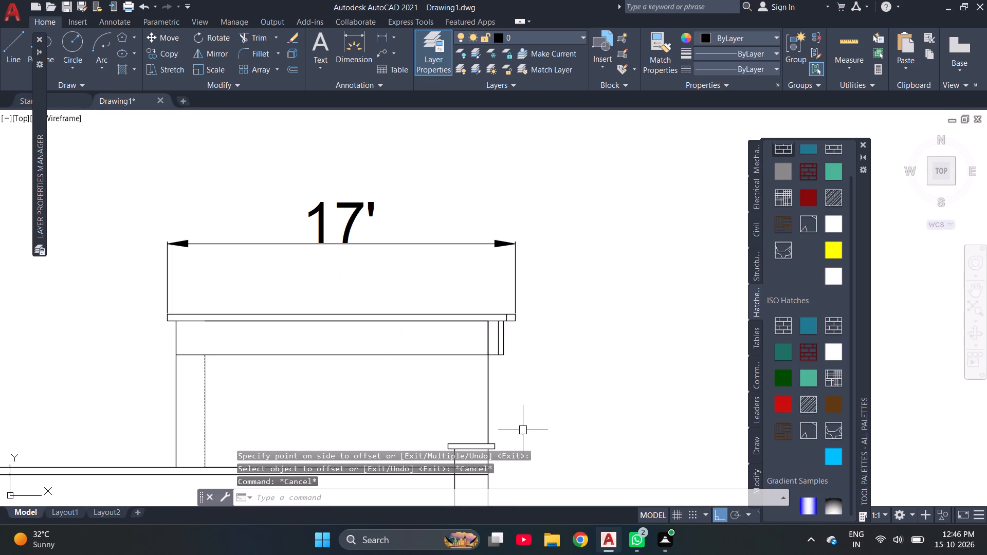
pyautogui.write('TR')
pyautogui.press('space')
pyautogui.scroll(2, 522, 379)
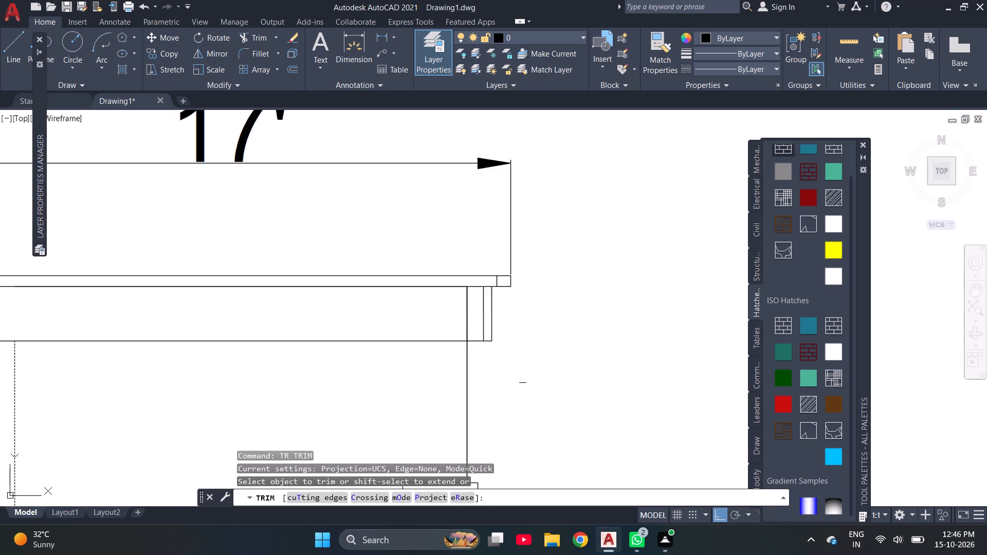
pyautogui.scroll(2, 522, 379)
pyautogui.scroll(-1, 485, 229)
pyautogui.click(427, 252)
pyautogui.moveTo(419, 190); pyautogui.dragTo(436, 184)
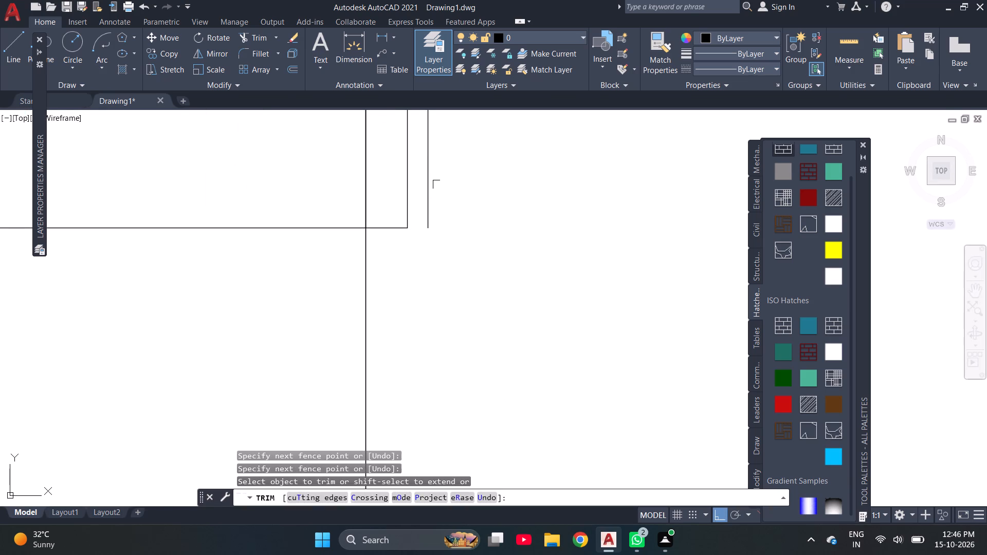
pyautogui.click(437, 184)
pyautogui.click(426, 187)
pyautogui.scroll(-3, 464, 285)
pyautogui.scroll(4, 472, 207)
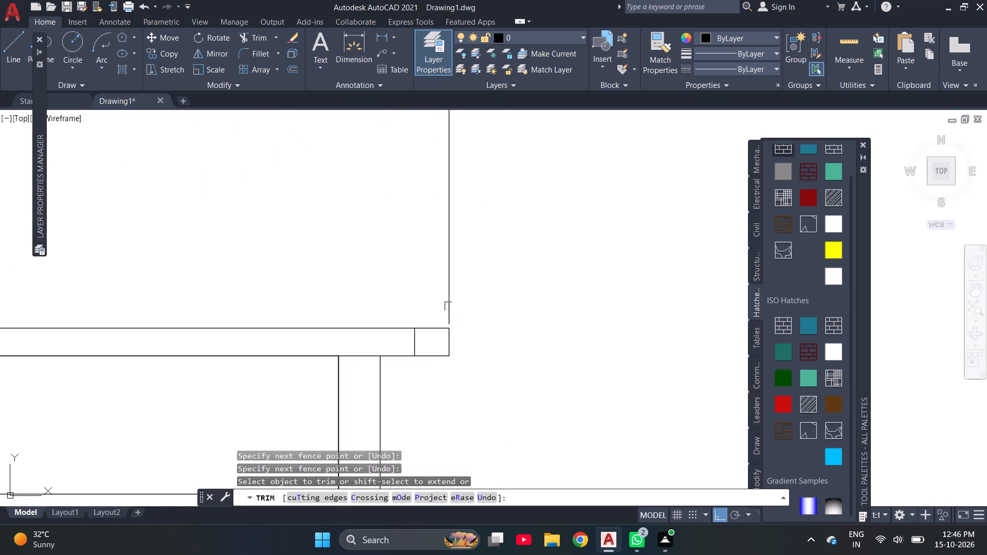
# Trim the slab strip's right end back to its inner offset line, removing the leftover end line and the 17' dimension.
pyautogui.click(437, 393)
pyautogui.click(432, 328)
pyautogui.moveTo(479, 339); pyautogui.dragTo(458, 339)
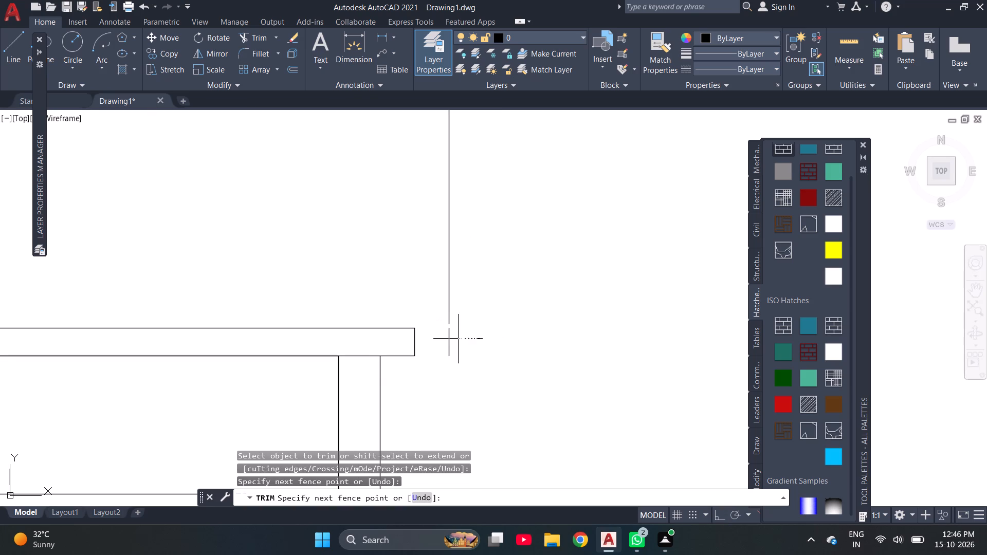
pyautogui.moveTo(458, 339); pyautogui.dragTo(447, 346)
pyautogui.click(449, 323)
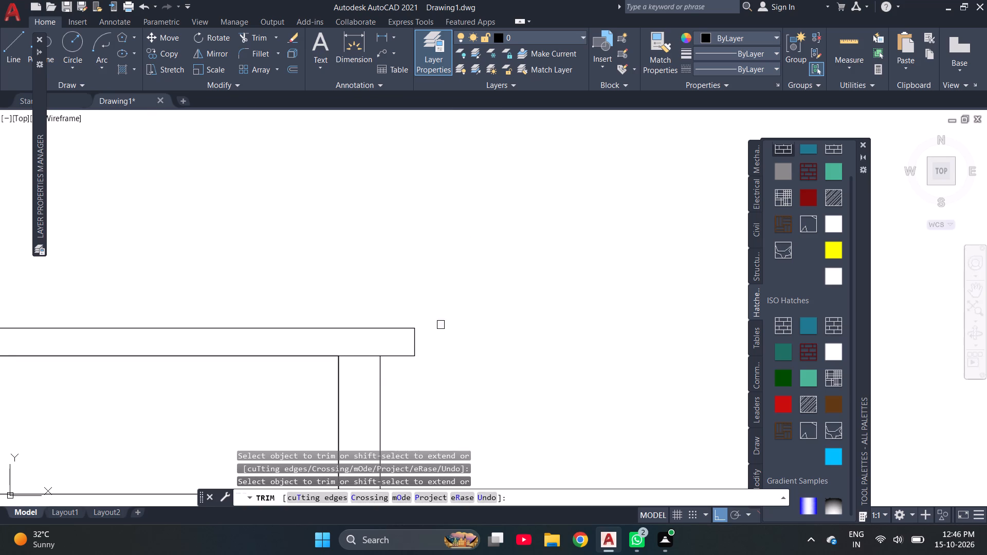
pyautogui.scroll(-5, 471, 382)
# Dimension the slab strip's full width with a linear dimension placed above it.
pyautogui.press('Escape')
pyautogui.press('Escape')
pyautogui.write('DIML')
pyautogui.press('space')
pyautogui.scroll(4, 476, 379)
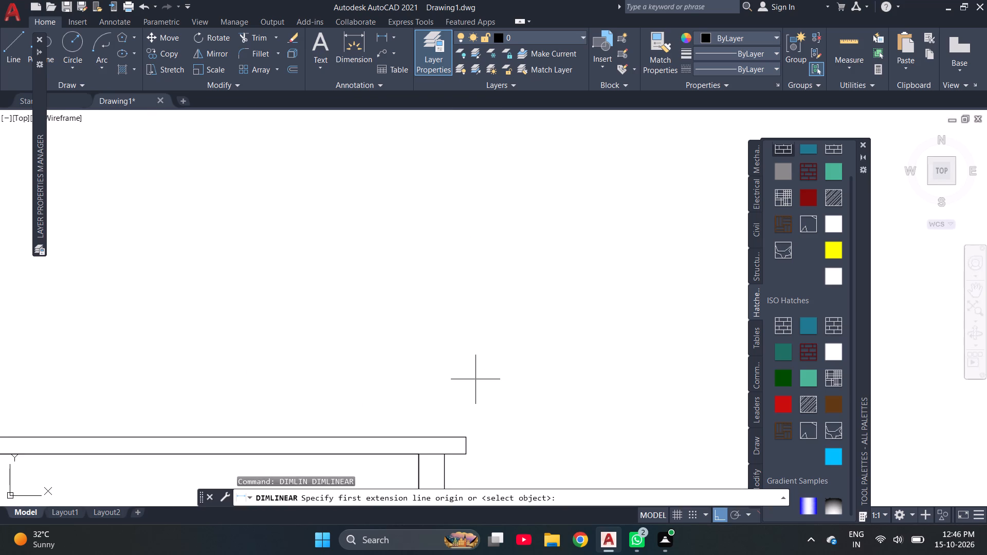
pyautogui.scroll(-3, 435, 258)
pyautogui.scroll(3, 438, 330)
pyautogui.scroll(1, 450, 213)
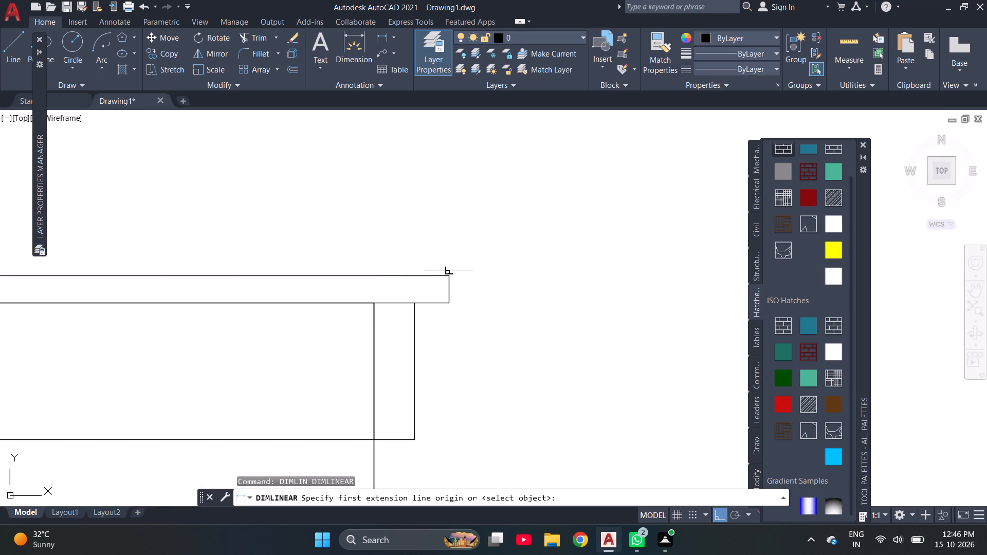
pyautogui.scroll(5, 446, 278)
pyautogui.click(453, 266)
pyautogui.scroll(-2, 552, 293)
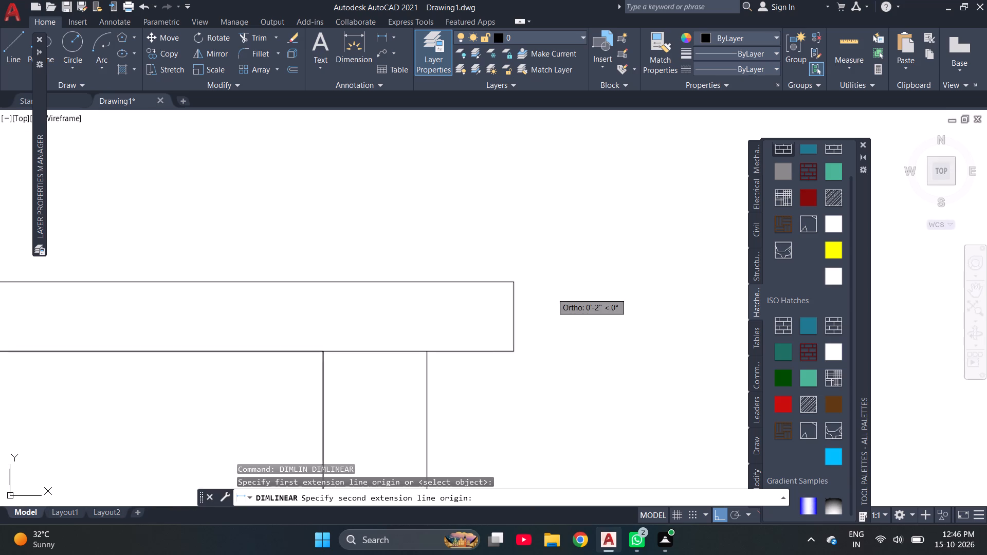
pyautogui.scroll(-3, 552, 293)
pyautogui.scroll(-2, 248, 282)
pyautogui.scroll(4, 38, 284)
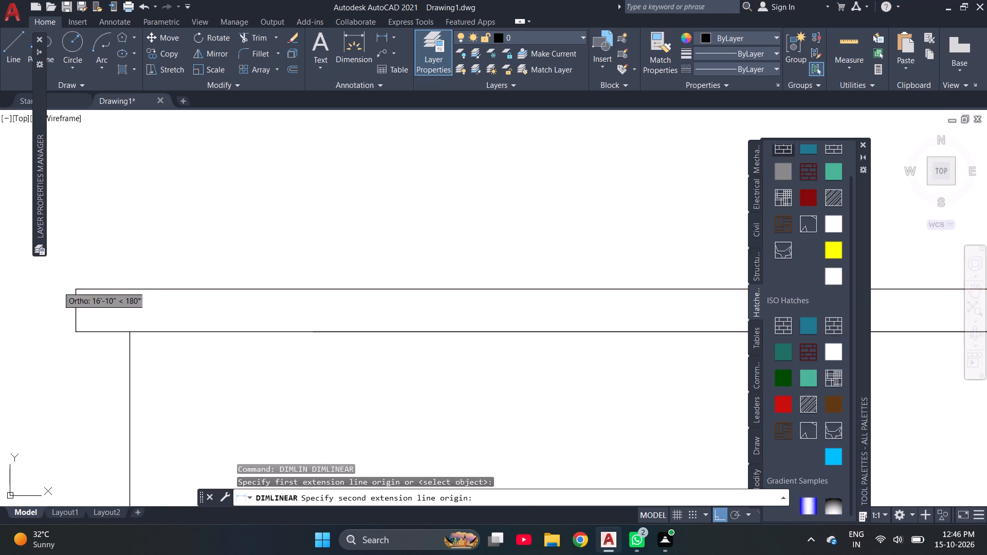
pyautogui.scroll(3, 49, 276)
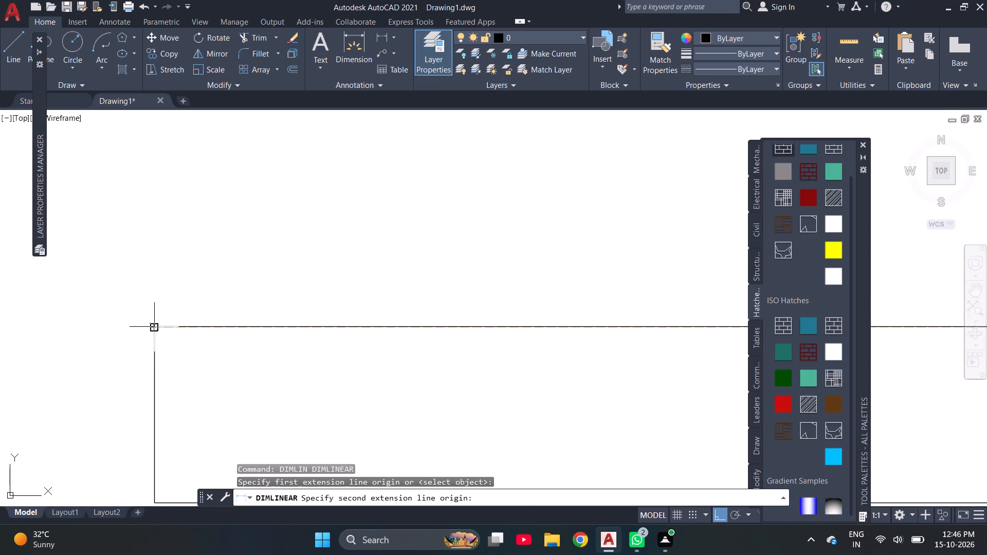
pyautogui.click(153, 329)
pyautogui.scroll(-6, 127, 297)
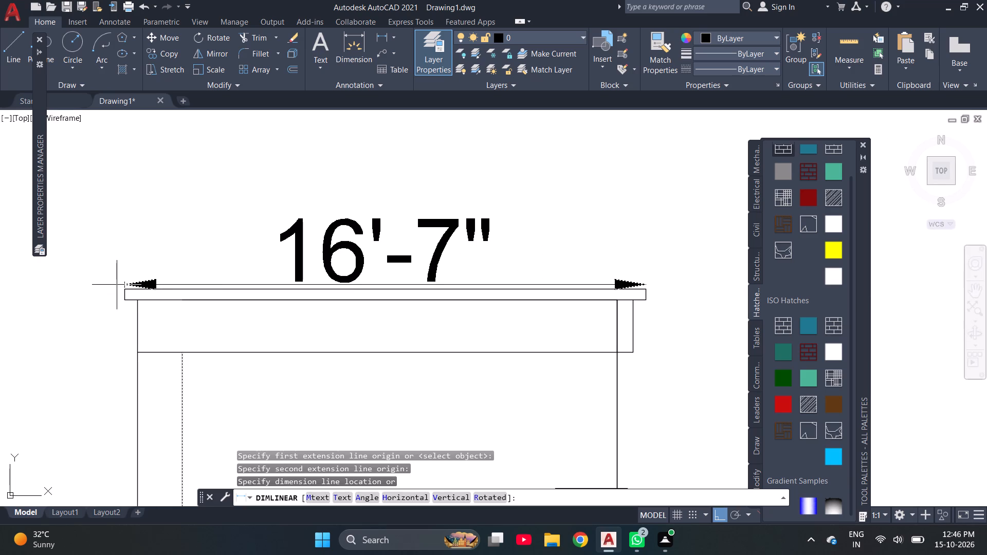
pyautogui.click(119, 245)
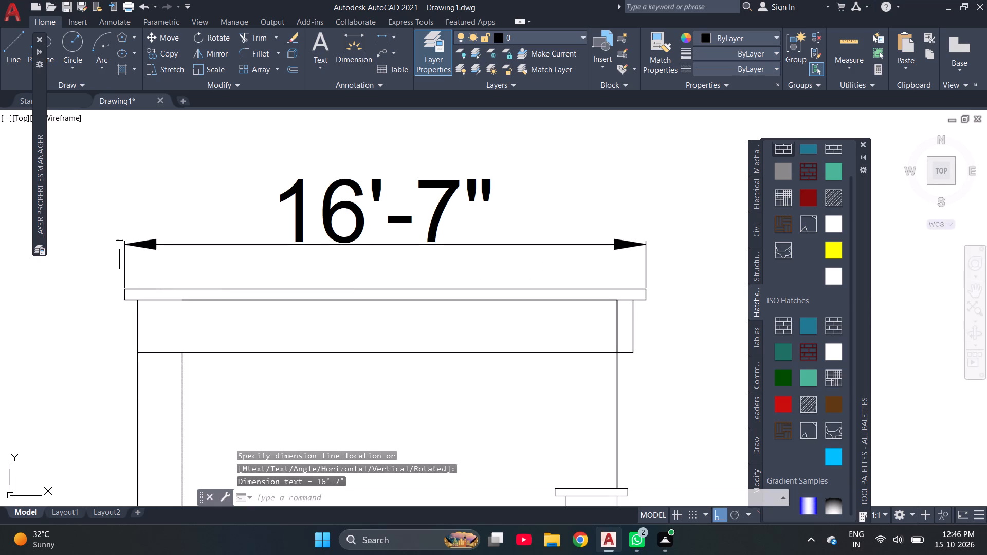
pyautogui.press('Escape')
pyautogui.press('Escape')
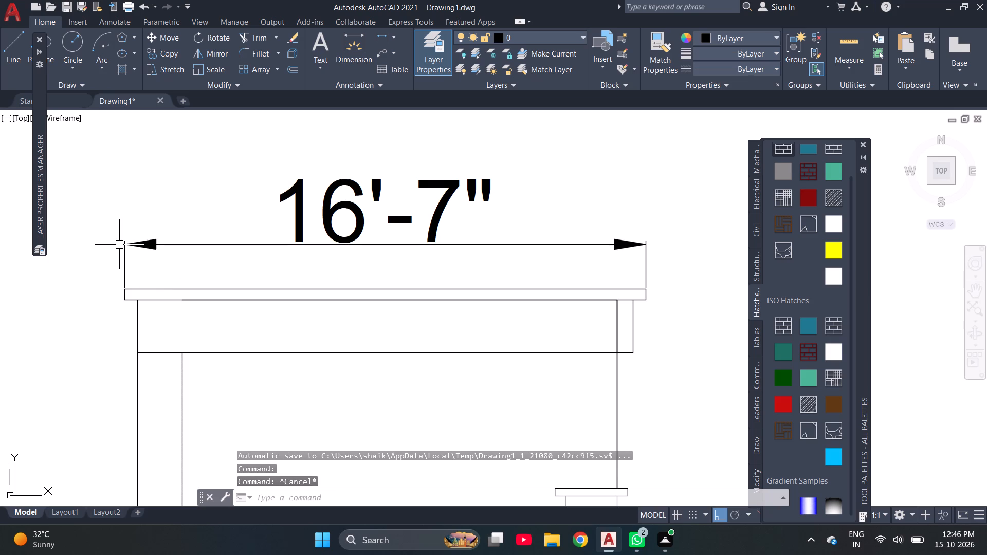
# Examine the slab strip and top band overhangs in relation to the rooftop room.
pyautogui.scroll(3, 649, 263)
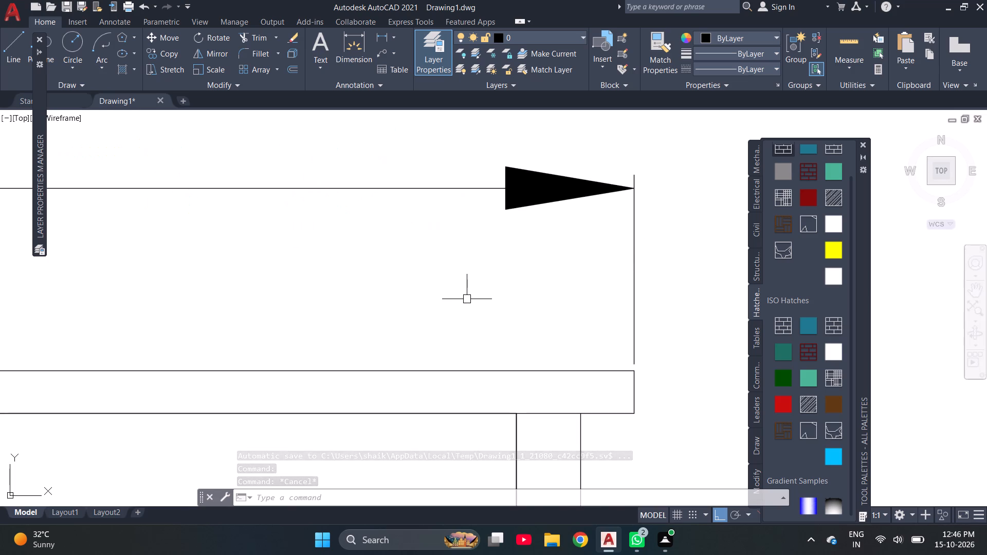
pyautogui.scroll(-3, 467, 299)
pyautogui.scroll(-1, 247, 330)
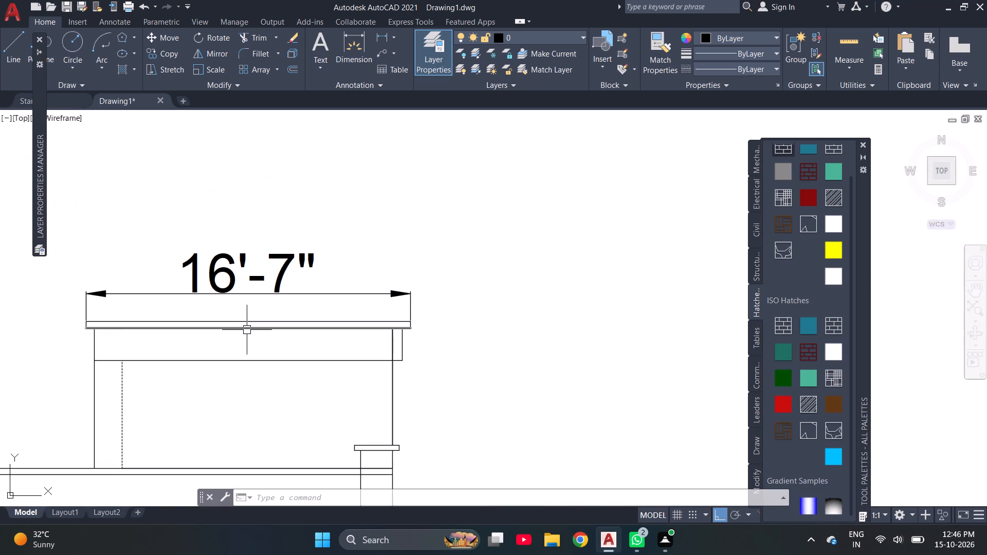
pyautogui.scroll(3, 247, 330)
pyautogui.scroll(-2, 247, 330)
pyautogui.scroll(-2, 614, 400)
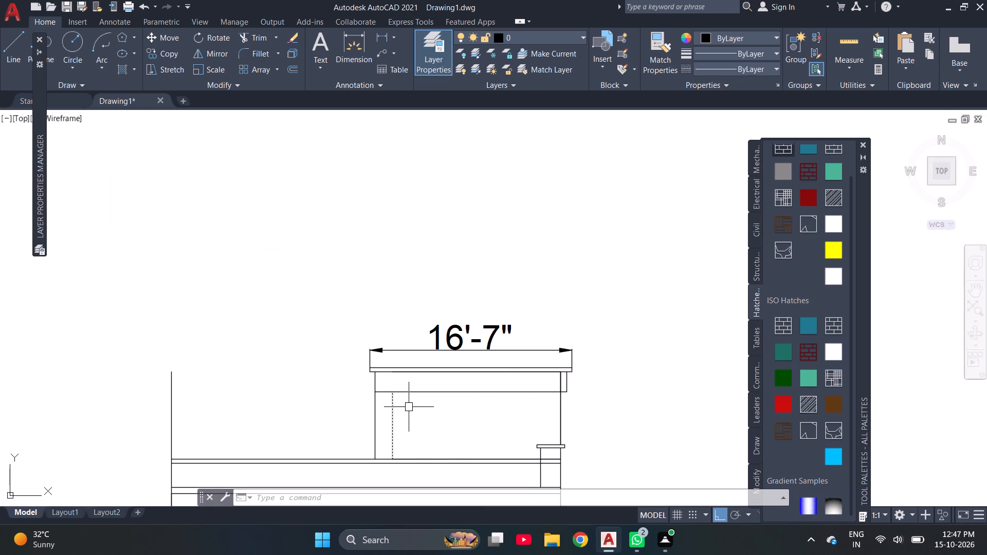
pyautogui.scroll(2, 406, 406)
pyautogui.scroll(-2, 406, 406)
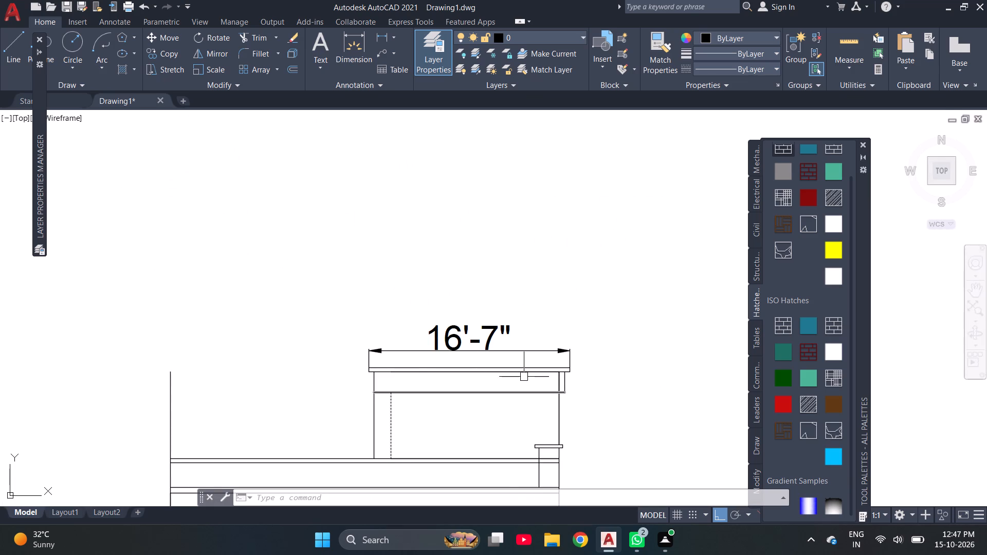
pyautogui.scroll(4, 575, 374)
pyautogui.press('Escape')
pyautogui.press('Escape')
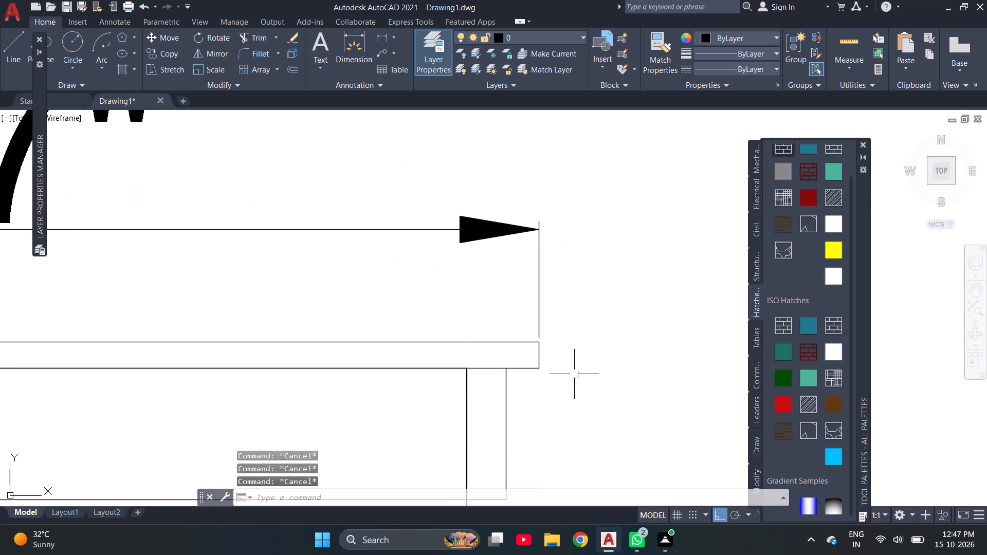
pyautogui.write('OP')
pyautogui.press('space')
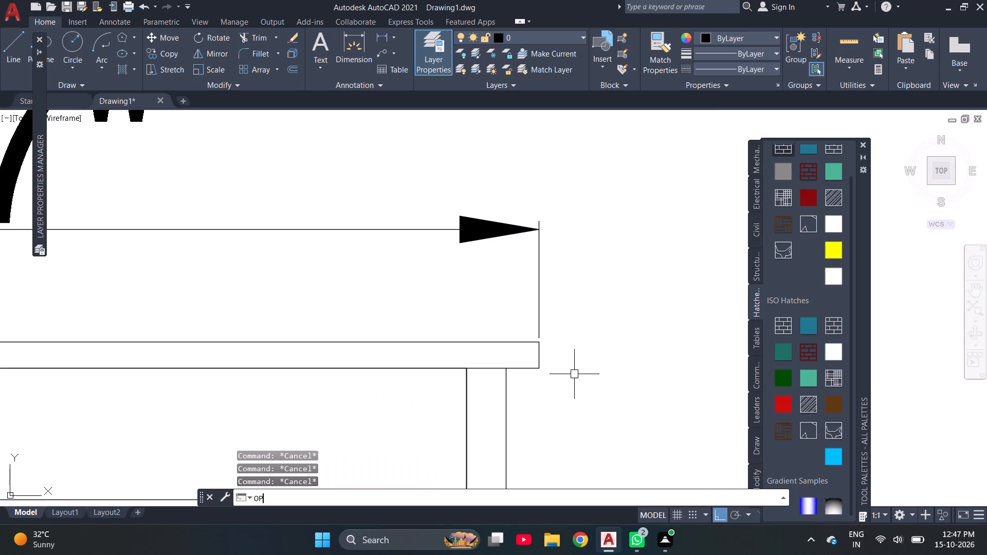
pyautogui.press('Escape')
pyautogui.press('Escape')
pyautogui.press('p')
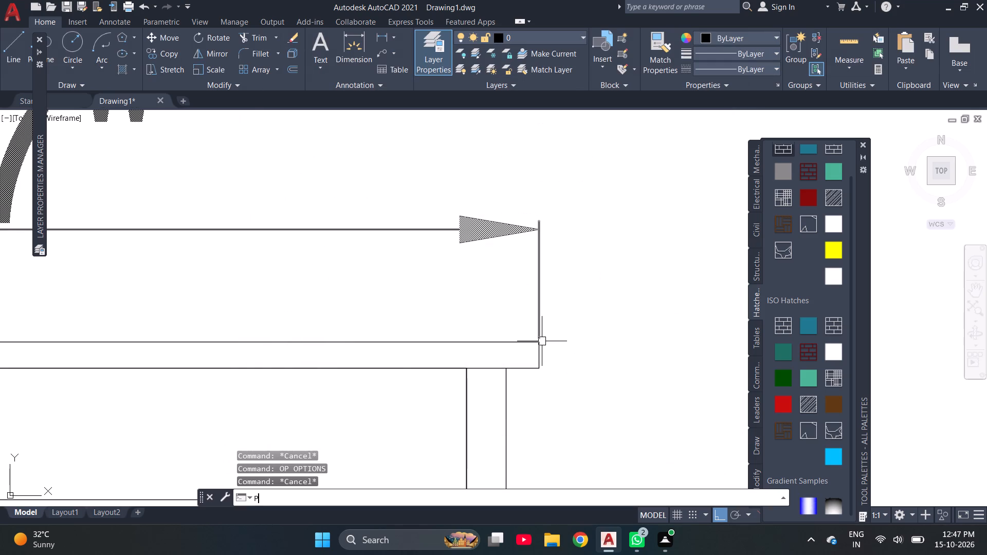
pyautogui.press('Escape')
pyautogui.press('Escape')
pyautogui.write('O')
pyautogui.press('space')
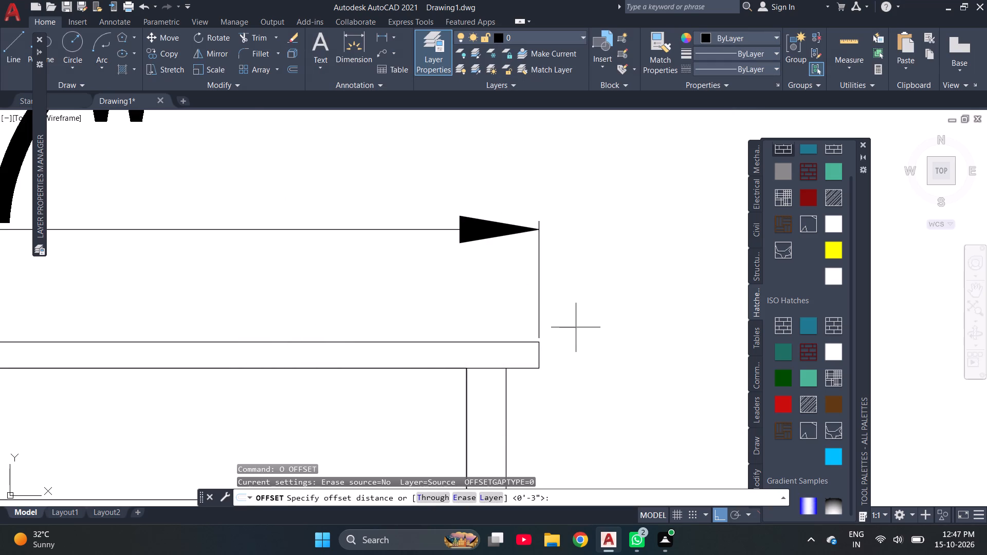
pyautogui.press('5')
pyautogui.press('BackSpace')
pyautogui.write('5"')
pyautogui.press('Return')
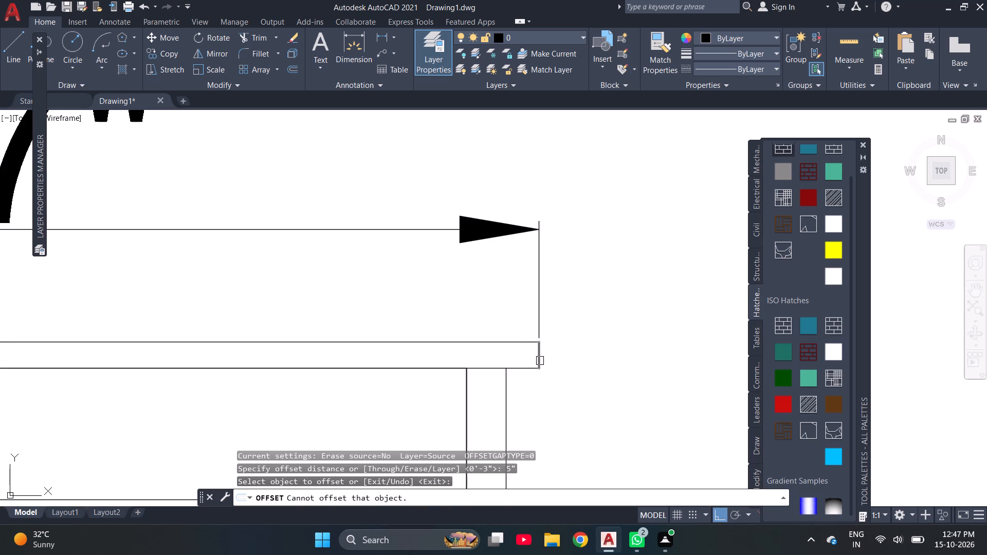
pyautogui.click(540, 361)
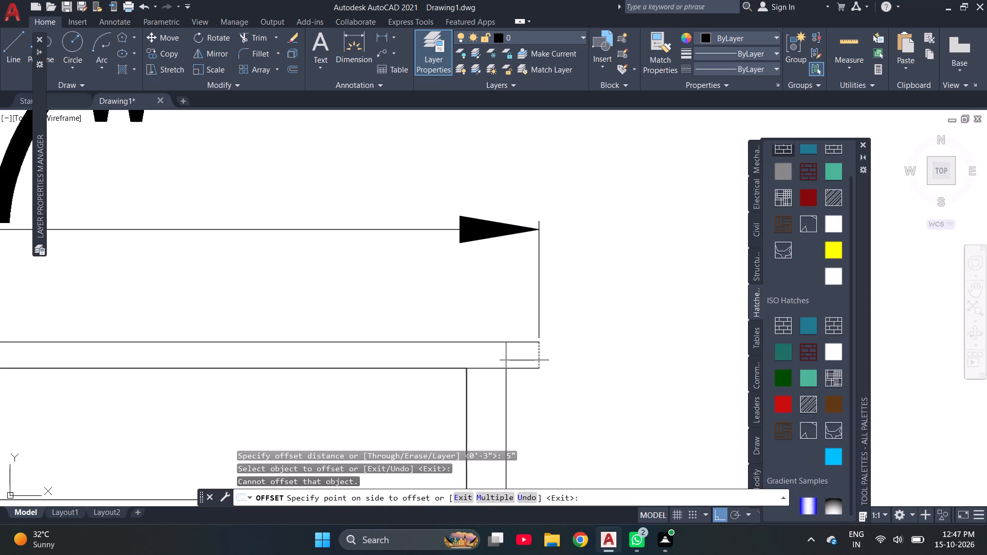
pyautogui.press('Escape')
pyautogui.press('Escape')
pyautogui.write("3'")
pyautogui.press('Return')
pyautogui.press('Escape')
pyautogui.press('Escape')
# Offset the slab strip's vertical end line at its right end 3" inward.
pyautogui.press('o')
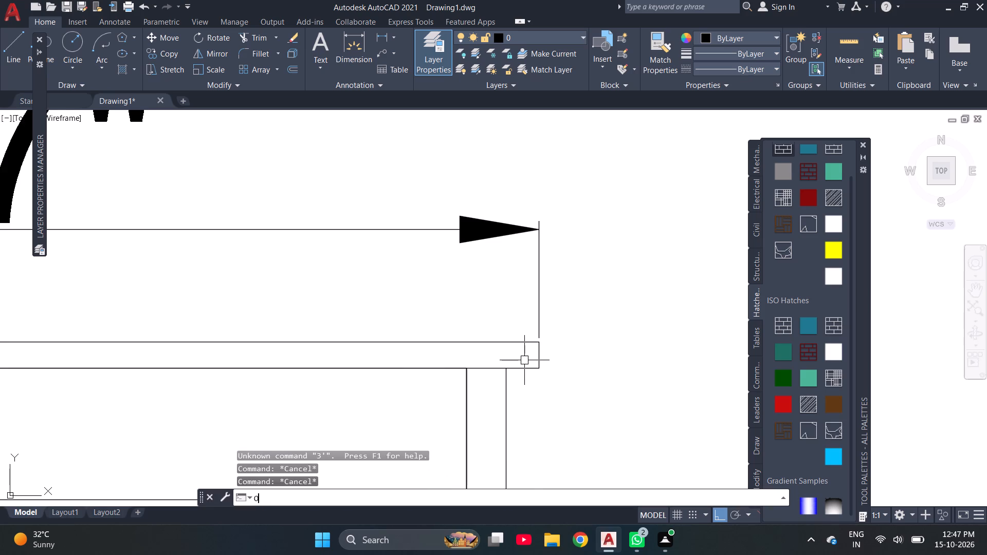
pyautogui.press('Return')
pyautogui.write('3"')
pyautogui.press('Return')
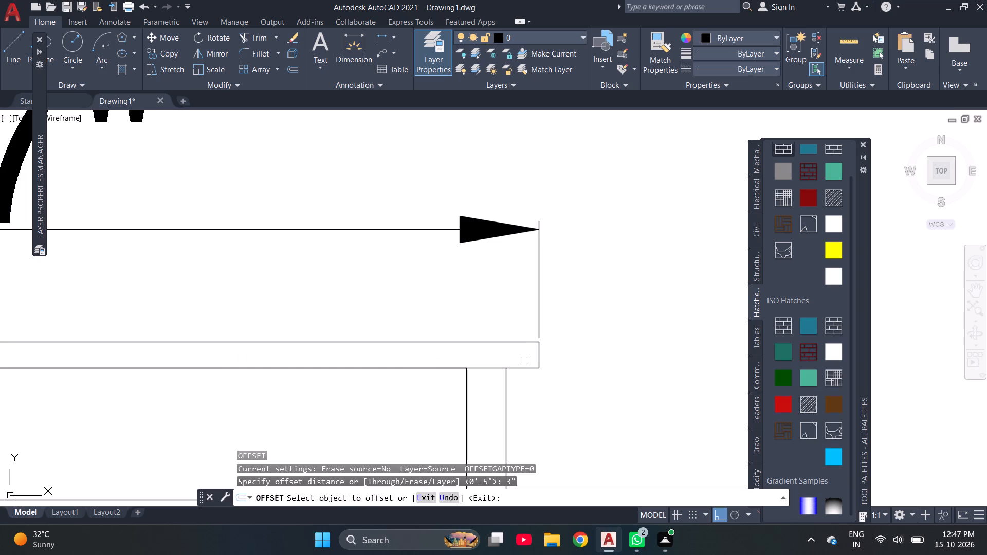
pyautogui.scroll(2, 524, 360)
pyautogui.click(562, 350)
pyautogui.click(537, 355)
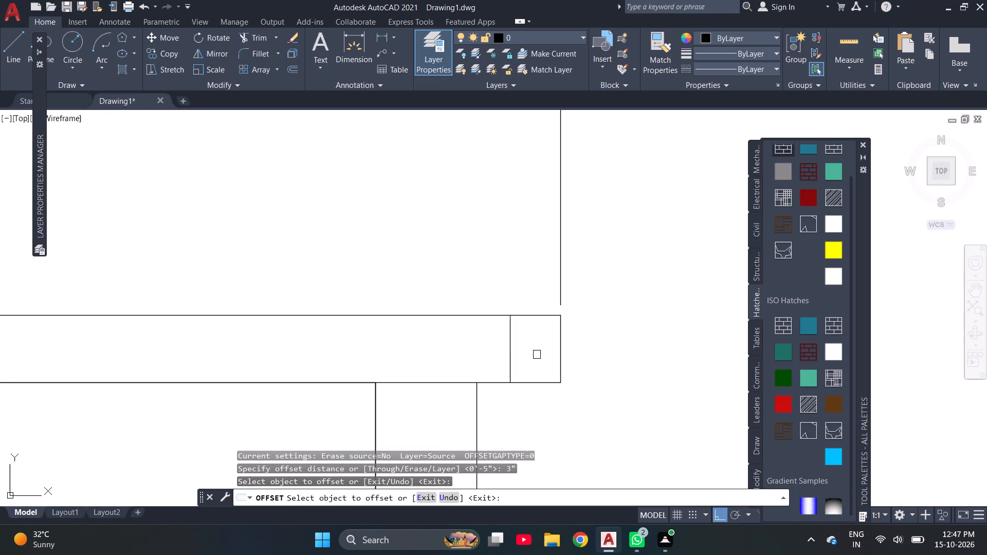
pyautogui.press('Escape')
pyautogui.press('Escape')
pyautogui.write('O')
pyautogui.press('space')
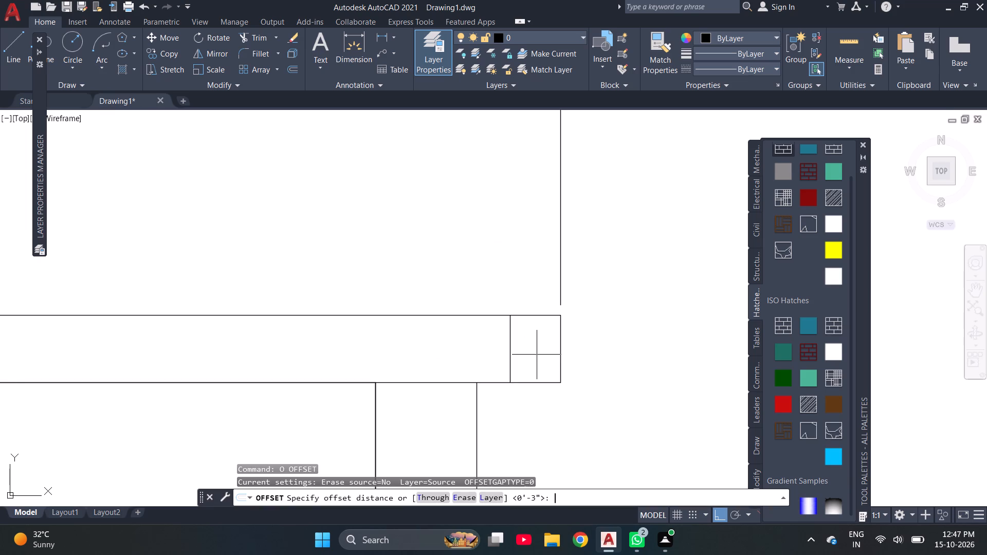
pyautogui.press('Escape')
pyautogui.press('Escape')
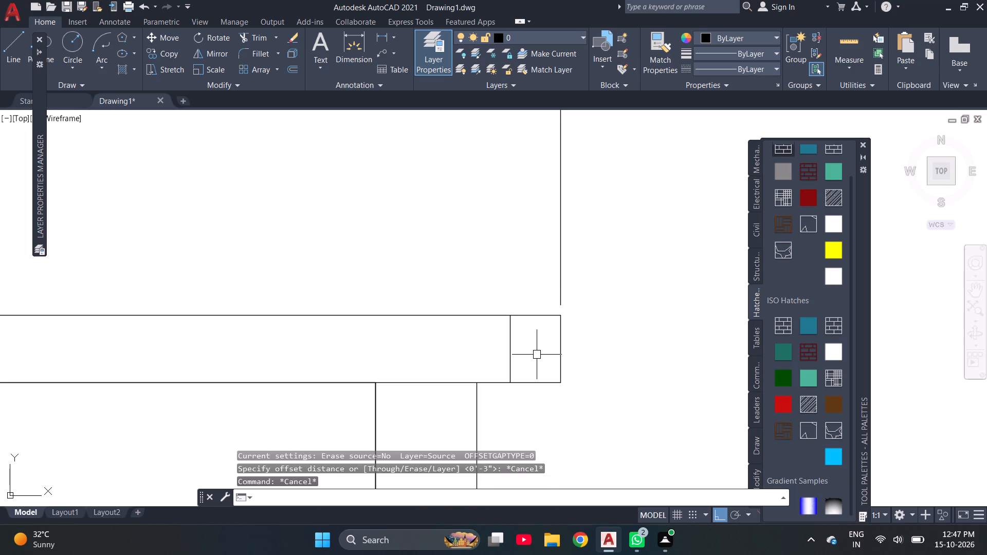
# Offset the slab strip's vertical end line at its right end 5" inward.
pyautogui.press('o')
pyautogui.press('Return')
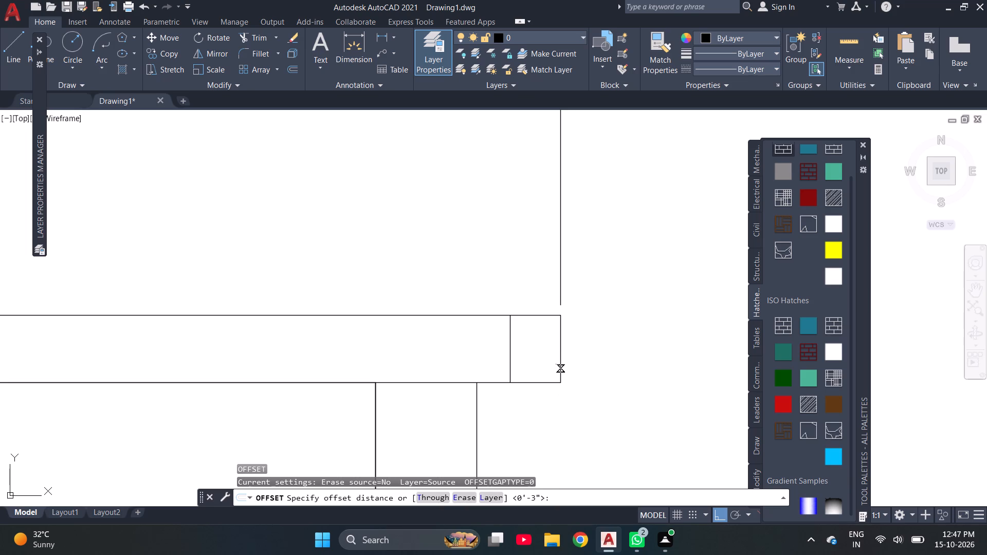
pyautogui.press('5')
pyautogui.hotkey('shift', '"')
pyautogui.press('Return')
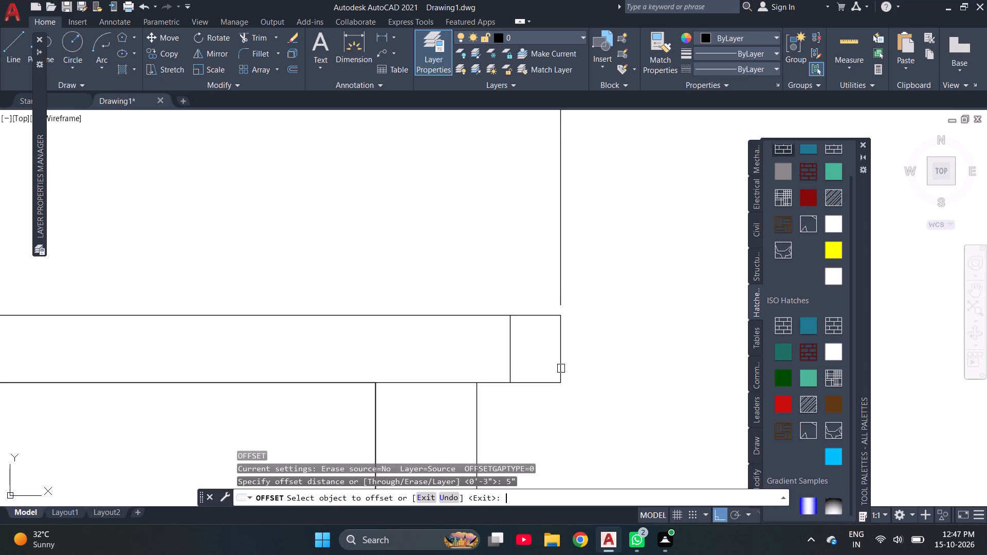
pyautogui.click(563, 343)
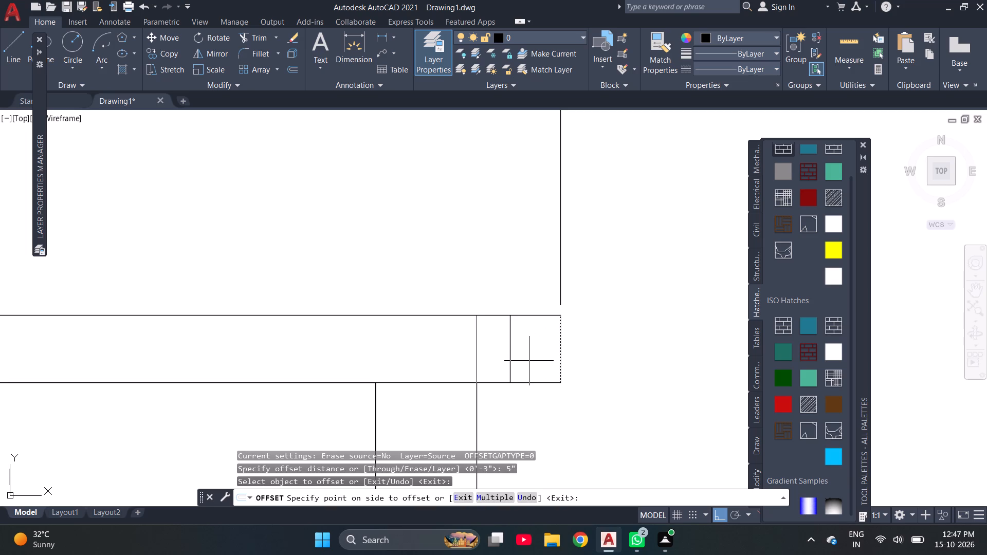
pyautogui.click(528, 361)
pyautogui.click(508, 367)
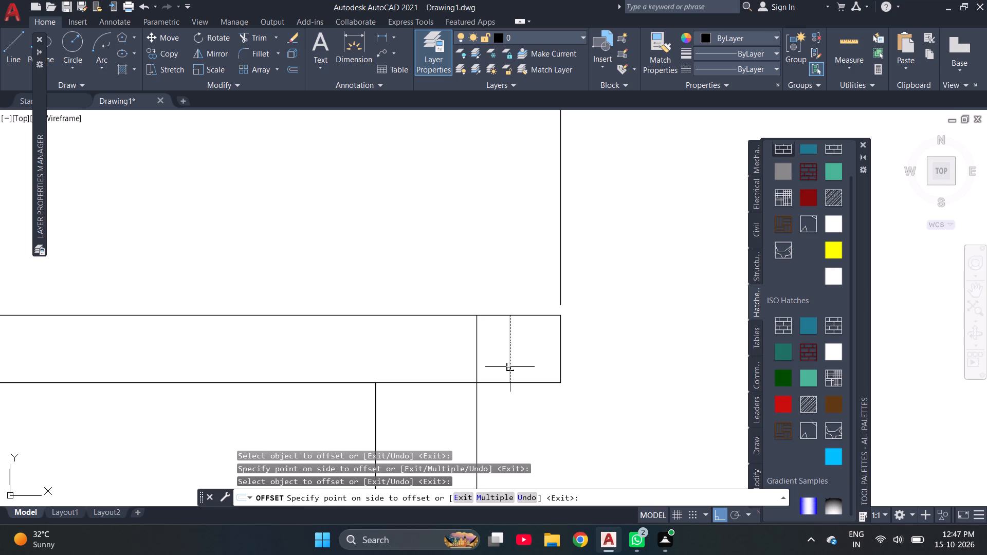
pyautogui.press('Escape')
pyautogui.press('Escape')
pyautogui.press('Escape')
# Offset the right edge line of the top band below the slab strip 2" inward.
pyautogui.write('O')
pyautogui.press('space')
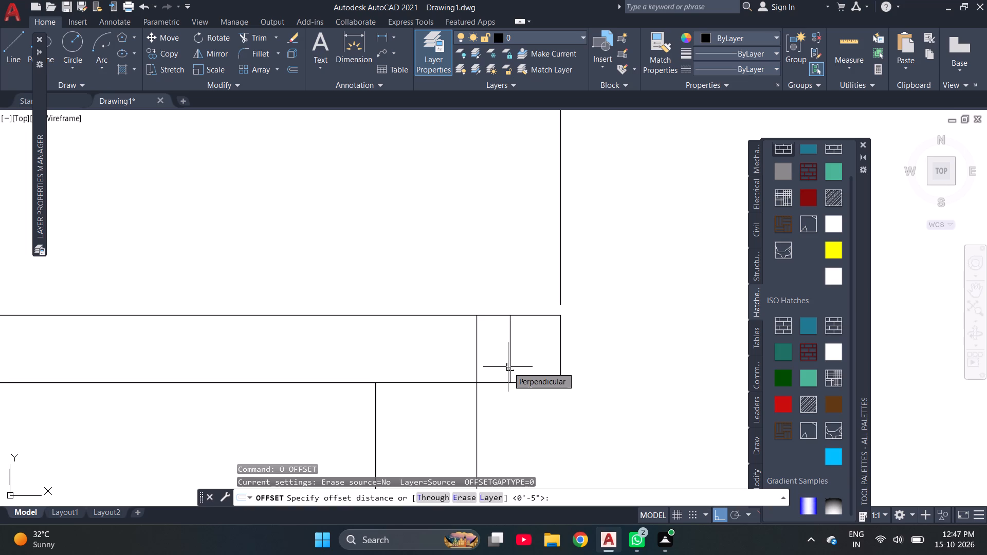
pyautogui.write('2"')
pyautogui.press('Return')
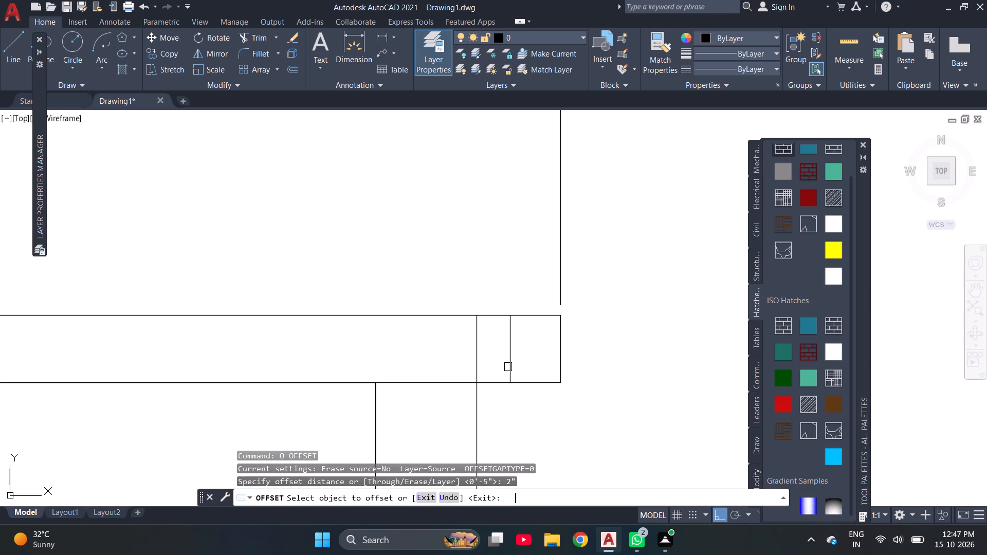
pyautogui.scroll(1, 476, 415)
pyautogui.click(478, 416)
pyautogui.click(458, 418)
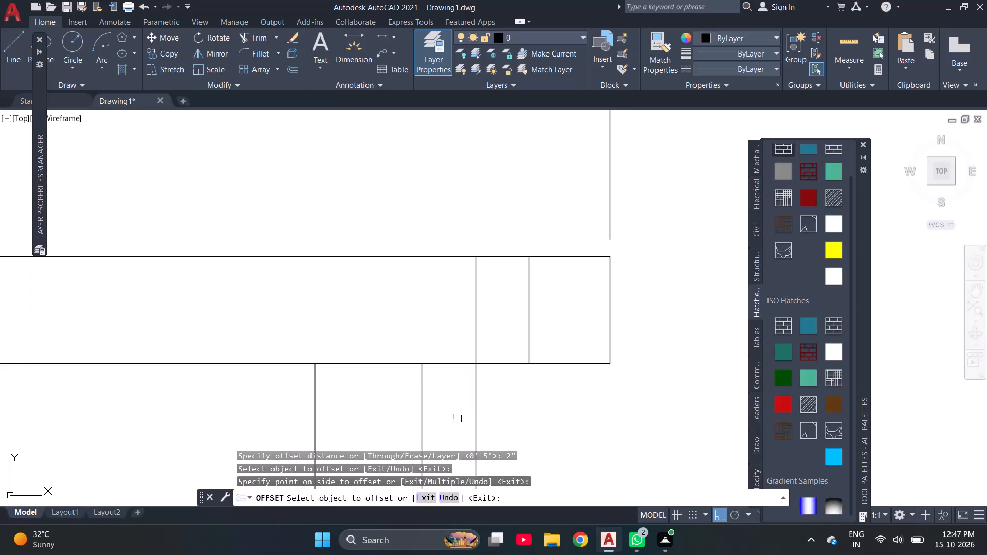
pyautogui.press('Escape')
pyautogui.press('Escape')
# Trim the slab strip's right end back to the 5" offset line, removing the leftover end lines and the top band's outer edge line.
pyautogui.write('TR')
pyautogui.press('space')
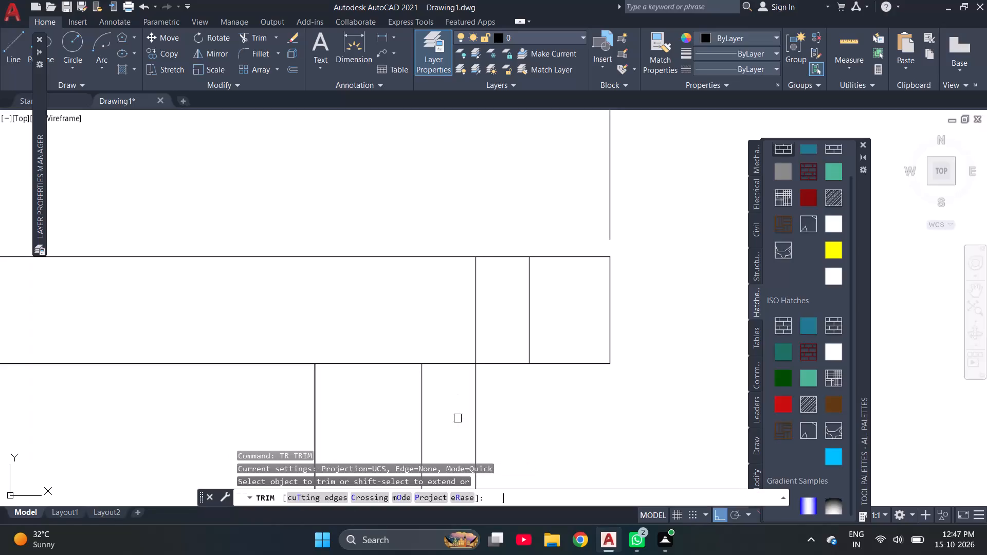
pyautogui.click(462, 426)
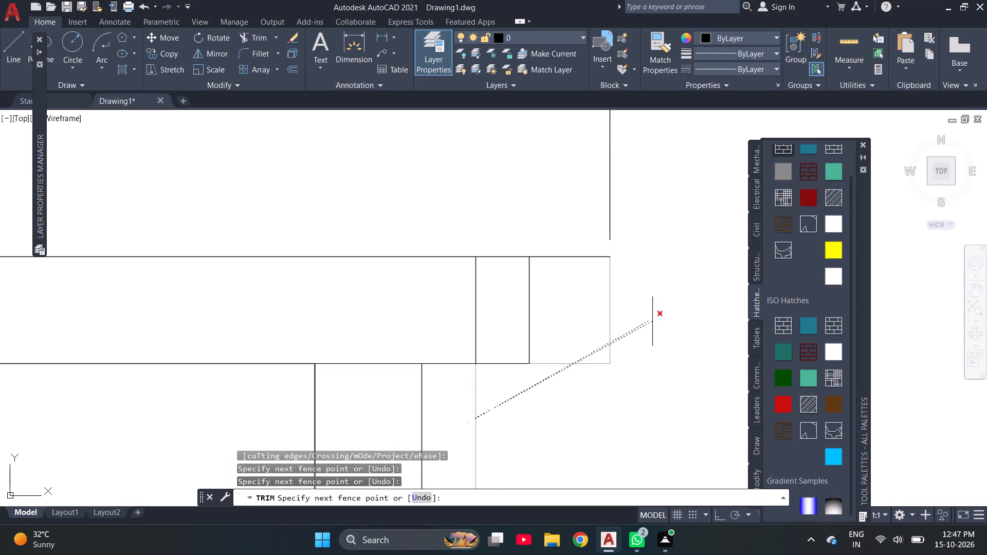
pyautogui.click(527, 307)
pyautogui.moveTo(511, 312); pyautogui.dragTo(641, 314)
pyautogui.moveTo(555, 388); pyautogui.dragTo(522, 246)
pyautogui.scroll(-4, 578, 358)
pyautogui.click(587, 282)
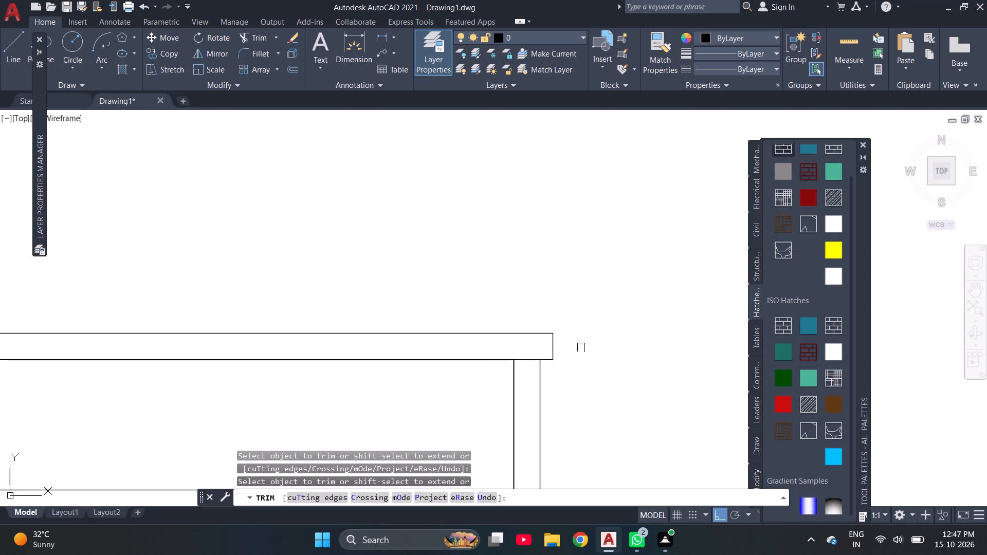
pyautogui.press('Escape')
pyautogui.press('Escape')
pyautogui.press('Escape')
# Measure the shortened slab strip's full width between its upper corners with a linear dimension, without placing it.
pyautogui.scroll(-3, 569, 338)
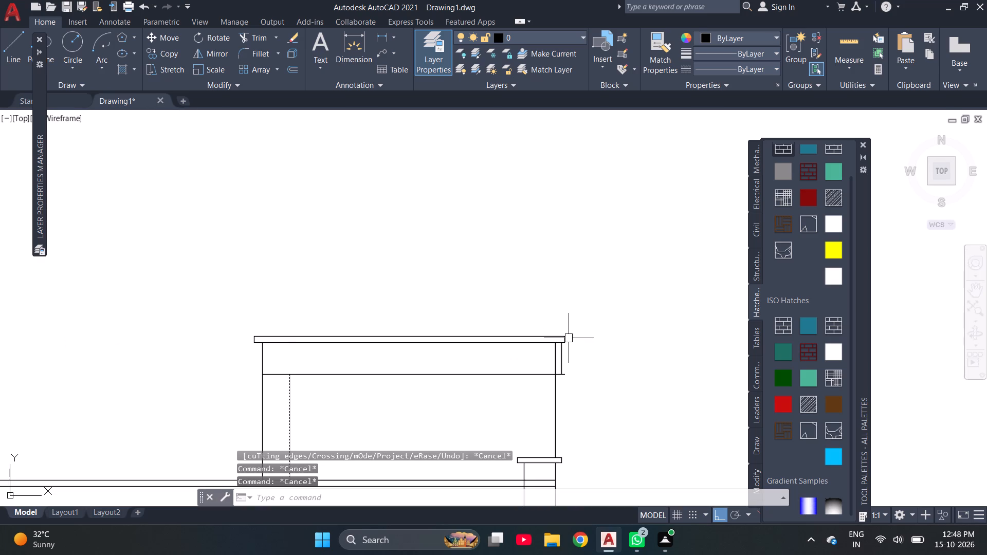
pyautogui.write('DIML')
pyautogui.press('space')
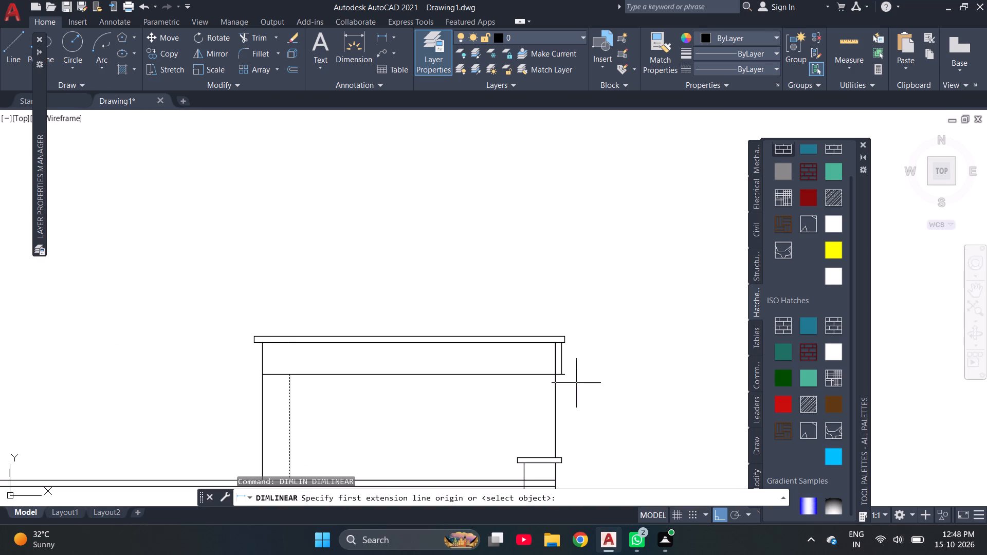
pyautogui.scroll(4, 556, 340)
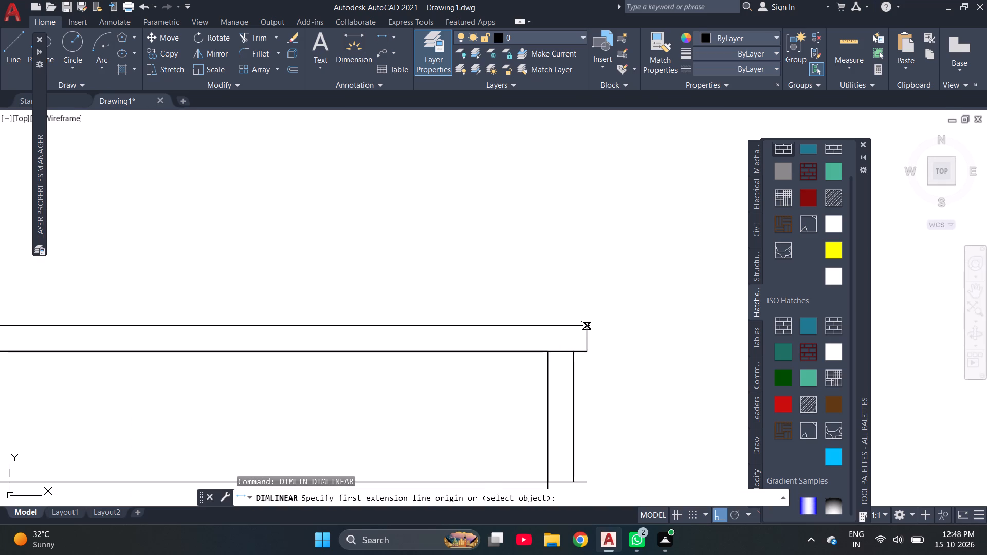
pyautogui.click(586, 327)
pyautogui.scroll(-3, 617, 329)
pyautogui.scroll(4, 296, 334)
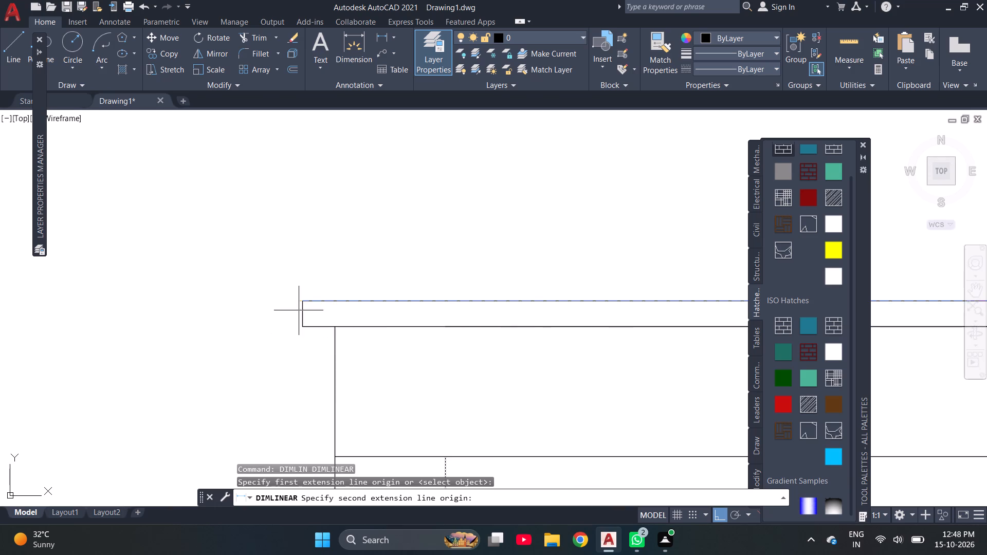
pyautogui.click(302, 299)
pyautogui.scroll(-2, 290, 295)
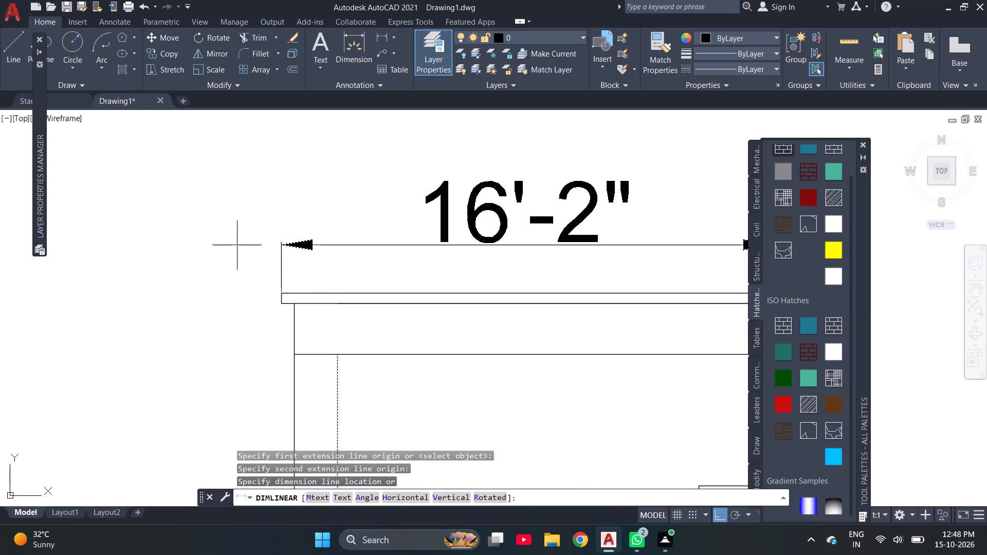
pyautogui.press('Escape')
# Trim the stub of the top band's bottom line that extends past its right edge line.
pyautogui.scroll(-2, 275, 255)
pyautogui.scroll(3, 450, 295)
pyautogui.scroll(2, 513, 265)
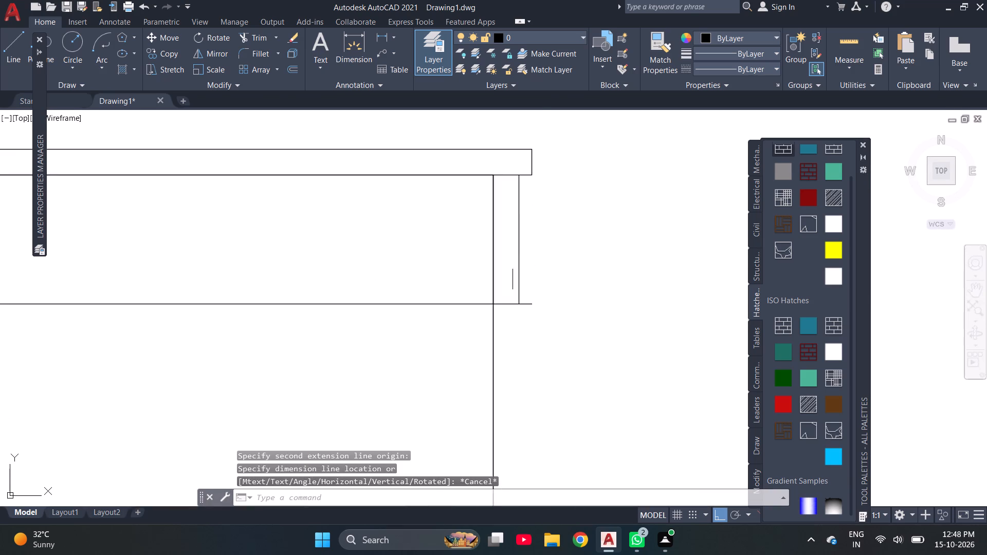
pyautogui.write('TR')
pyautogui.press('space')
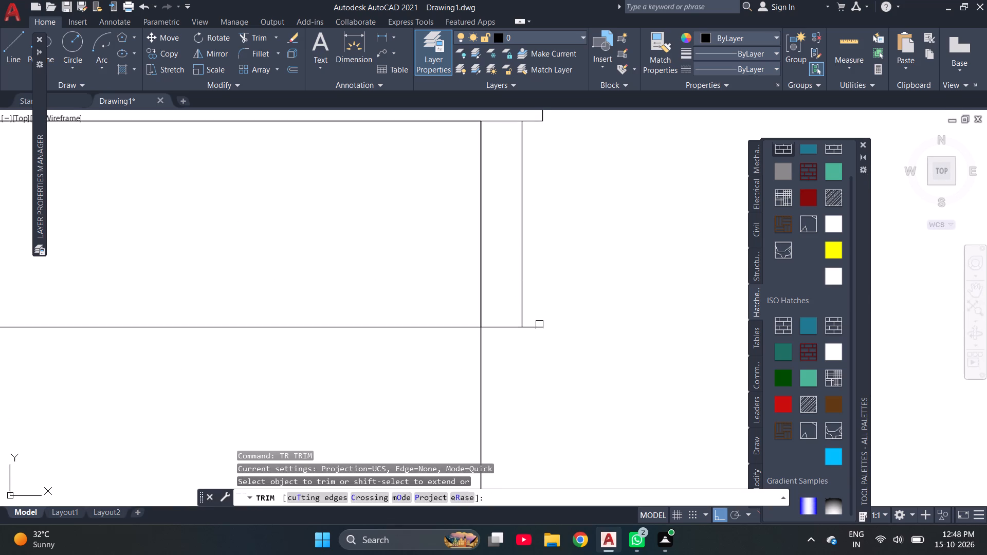
pyautogui.click(539, 325)
pyautogui.scroll(-6, 566, 340)
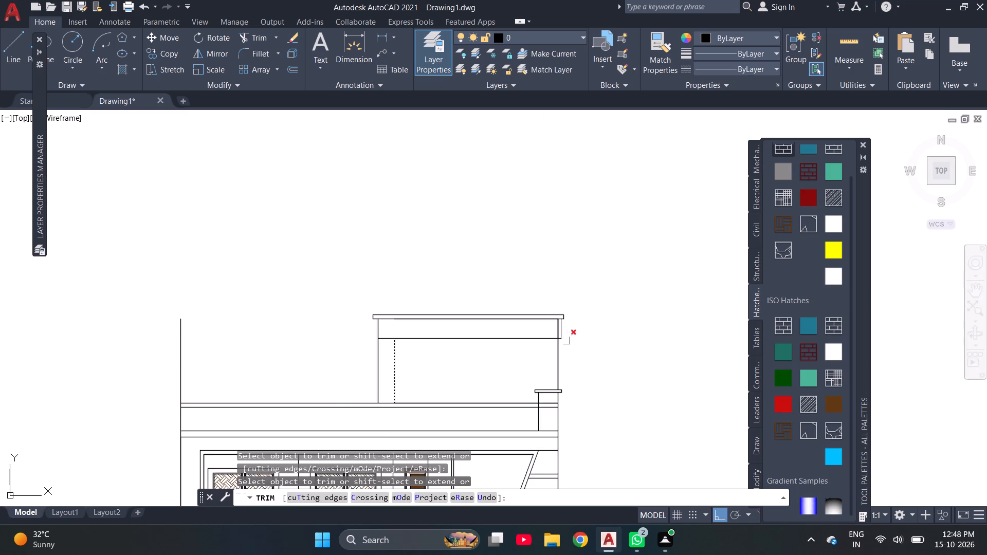
pyautogui.scroll(-2, 469, 140)
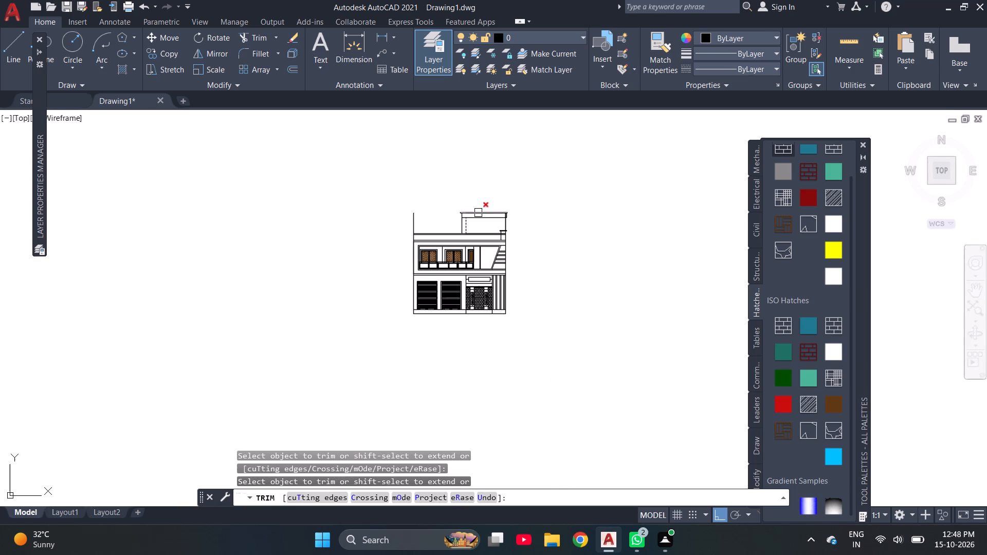
pyautogui.scroll(3, 478, 213)
pyautogui.scroll(-1, 477, 214)
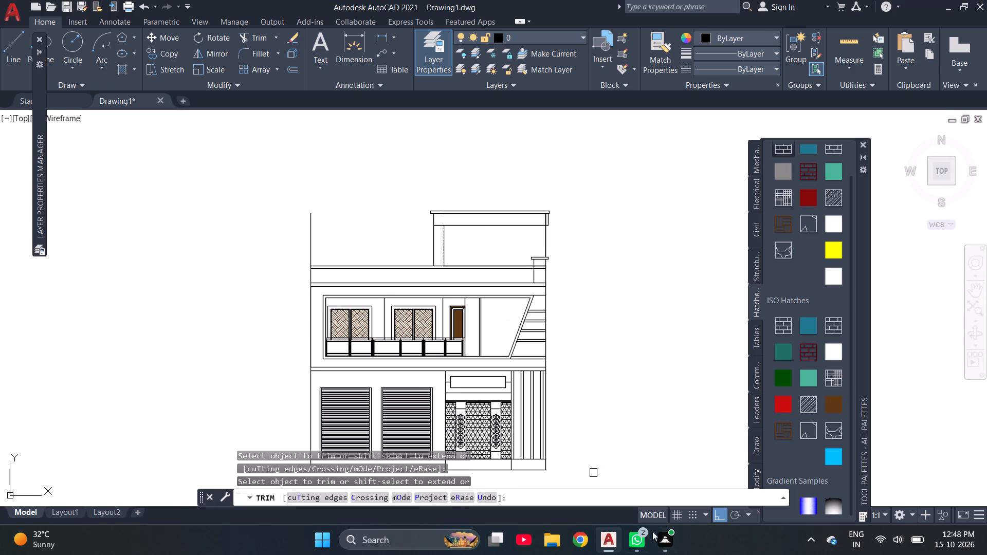
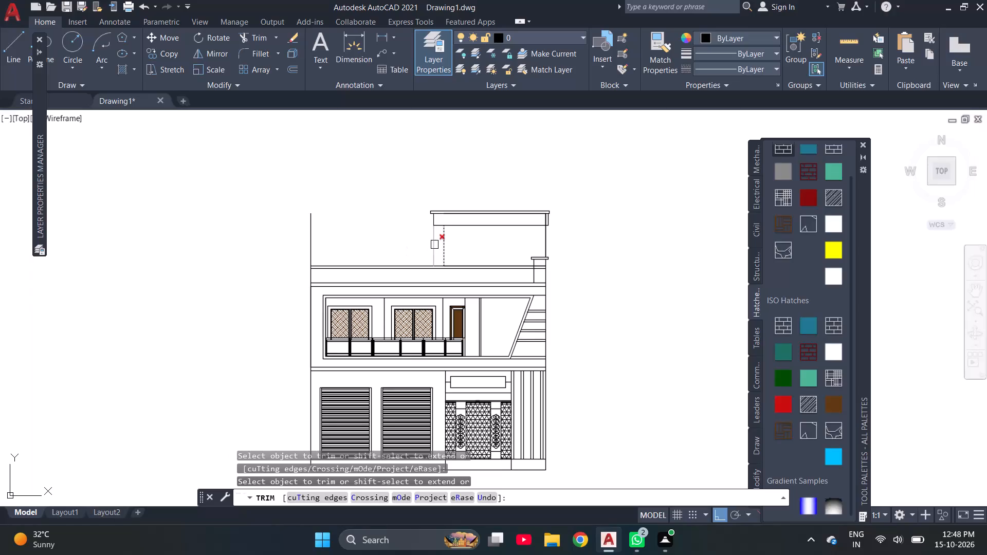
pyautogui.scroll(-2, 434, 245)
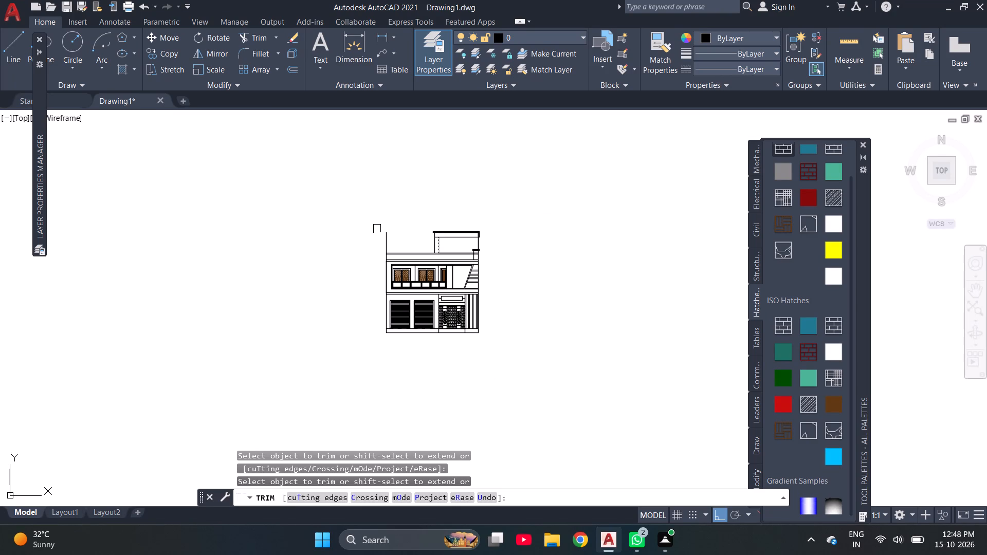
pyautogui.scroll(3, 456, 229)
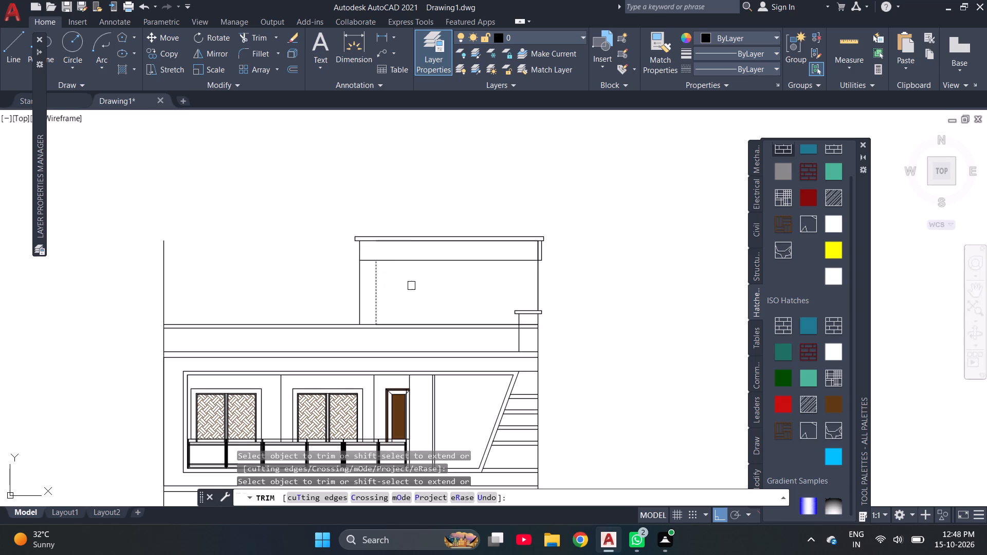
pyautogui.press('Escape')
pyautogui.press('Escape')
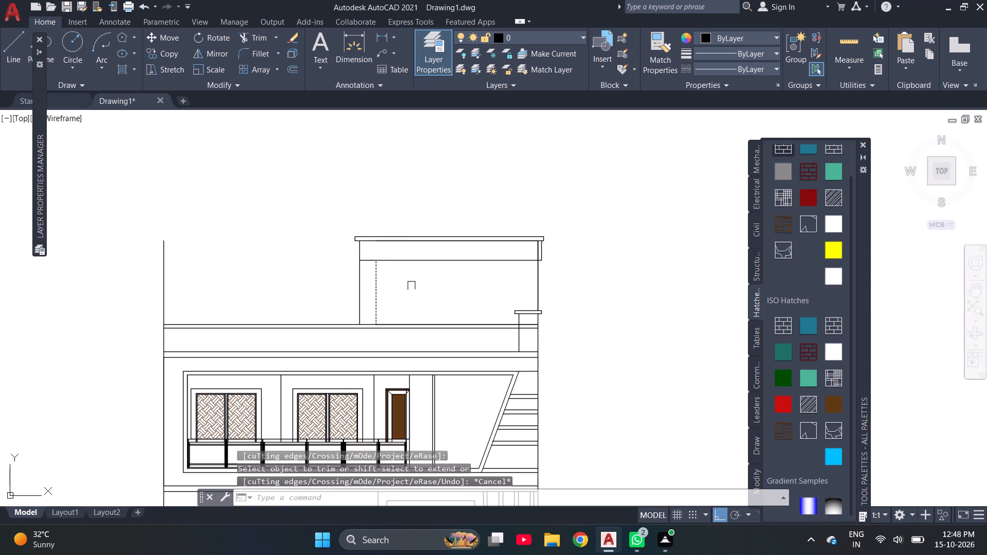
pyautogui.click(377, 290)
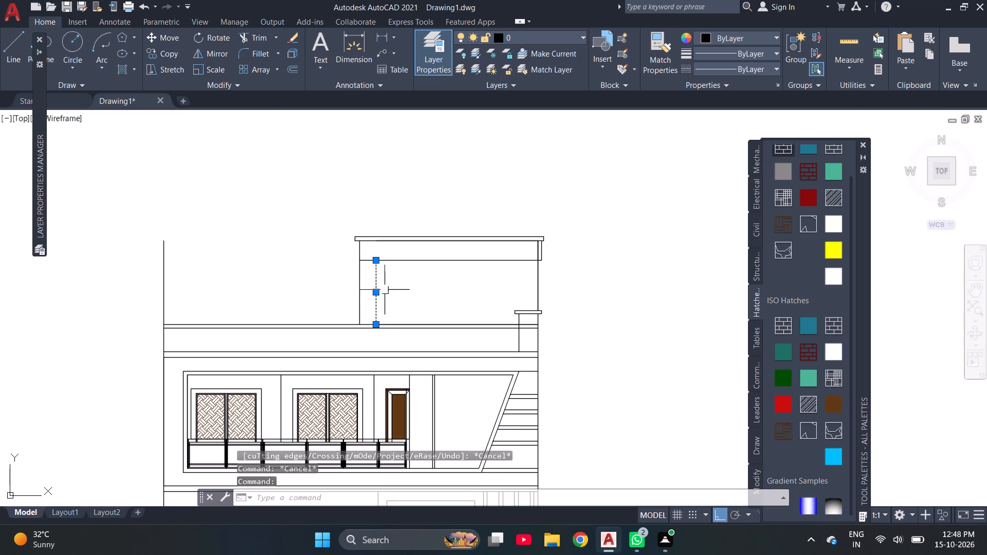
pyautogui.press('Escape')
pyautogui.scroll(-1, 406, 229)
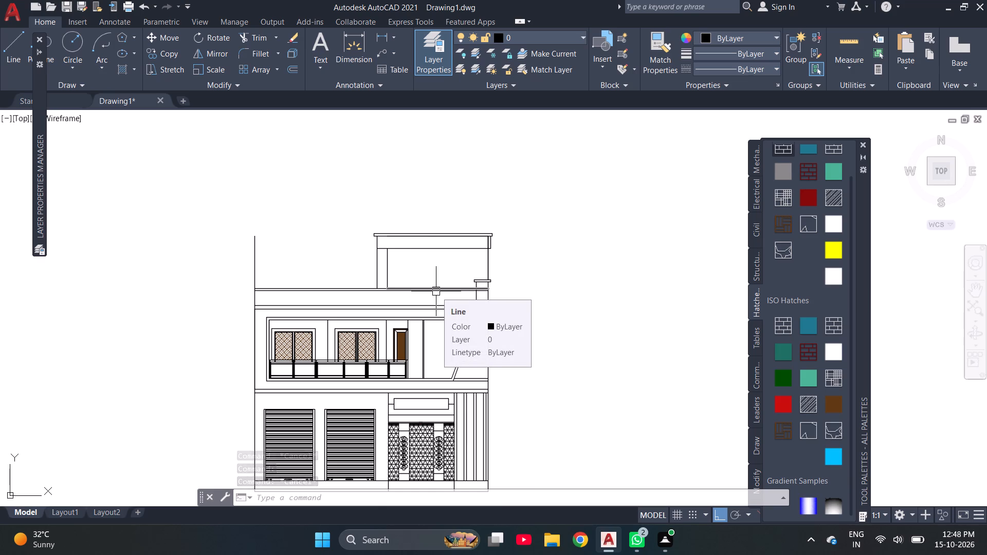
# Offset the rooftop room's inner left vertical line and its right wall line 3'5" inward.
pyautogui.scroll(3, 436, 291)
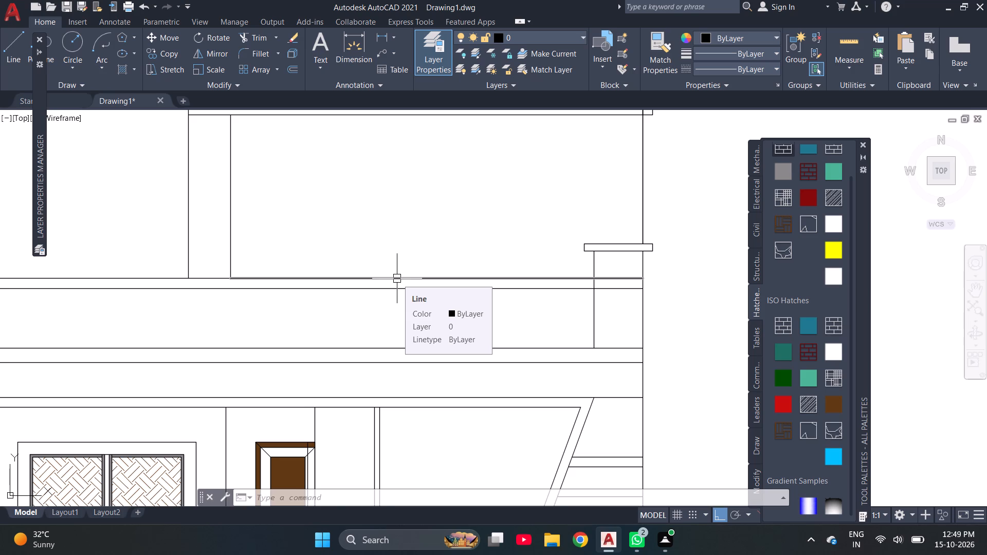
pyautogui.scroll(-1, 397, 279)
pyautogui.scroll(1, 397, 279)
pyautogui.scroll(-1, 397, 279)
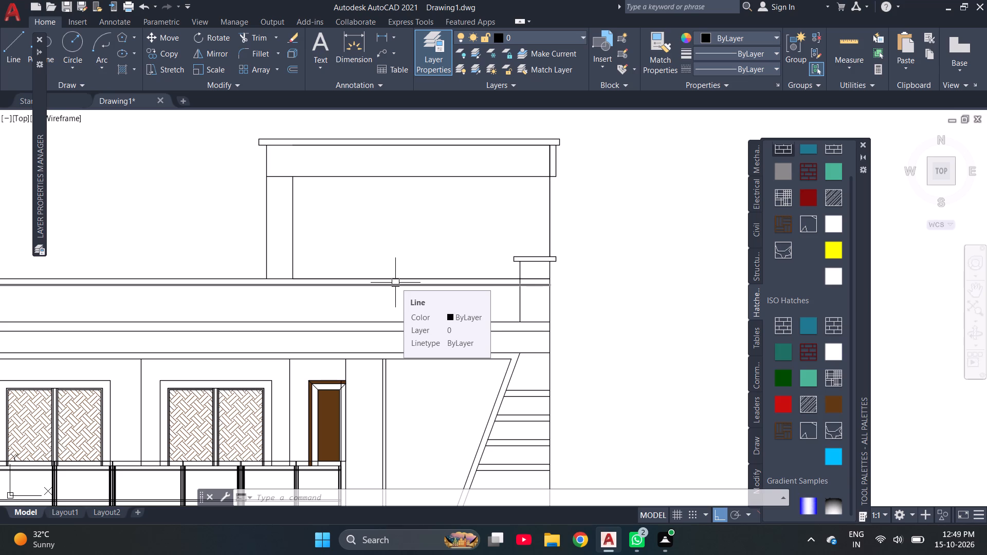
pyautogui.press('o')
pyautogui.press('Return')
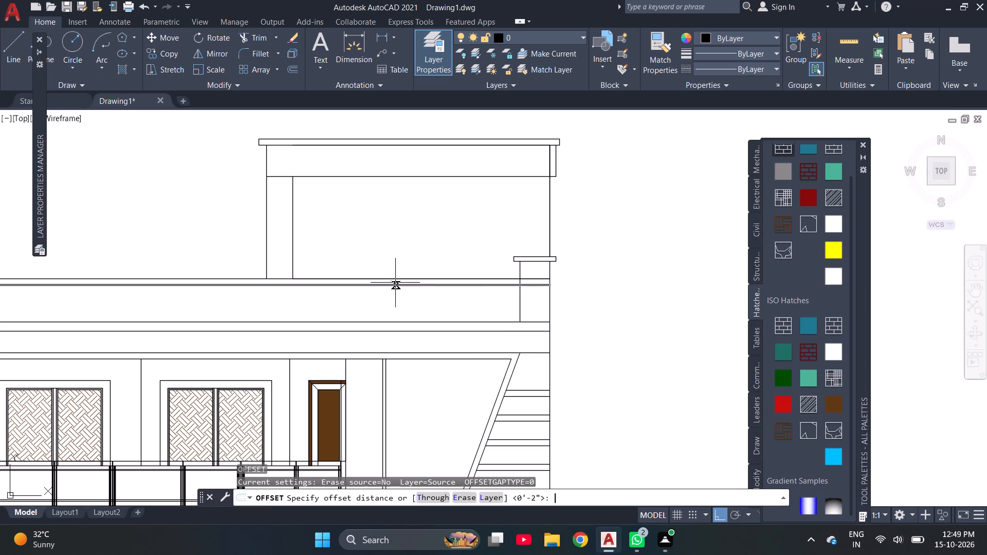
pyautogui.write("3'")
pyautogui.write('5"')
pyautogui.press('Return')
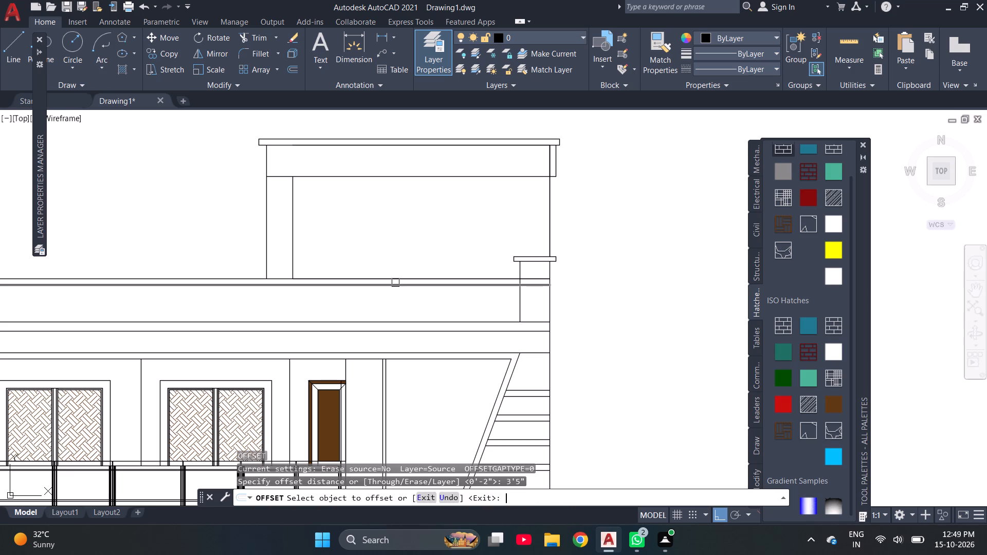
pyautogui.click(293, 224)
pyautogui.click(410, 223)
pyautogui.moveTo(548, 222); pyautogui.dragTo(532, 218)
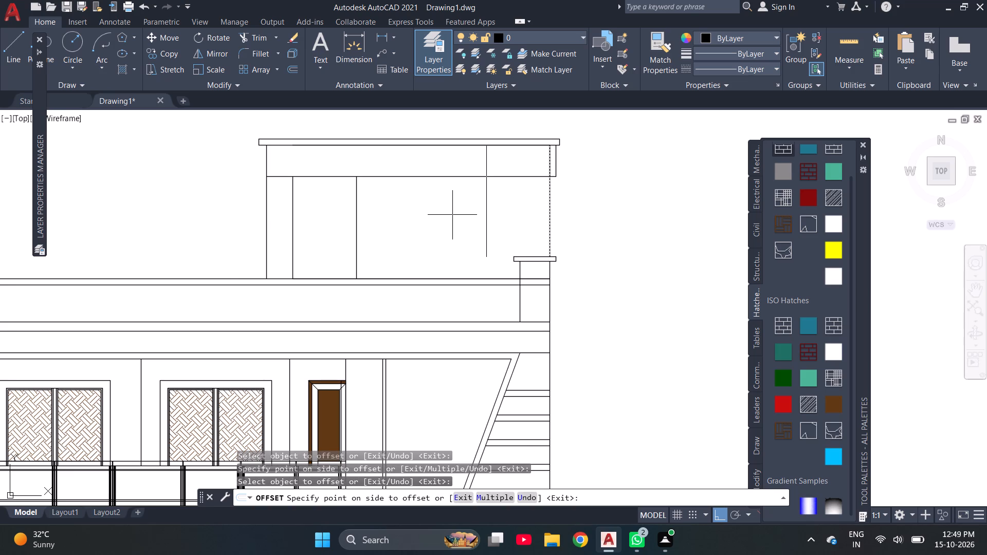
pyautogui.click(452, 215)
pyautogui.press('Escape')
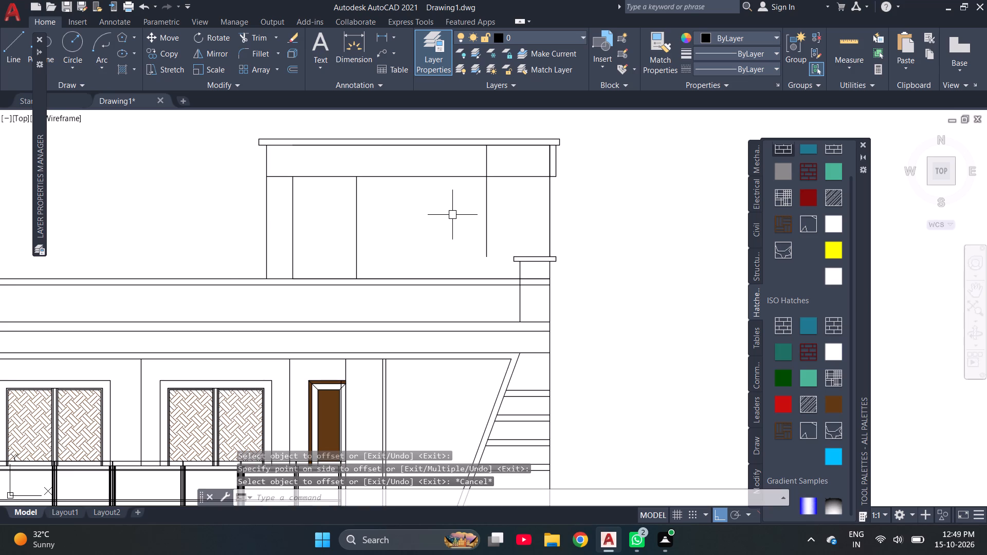
# Measure the horizontal gap between the two offset lines with a linear dimension, without placing it.
pyautogui.write('DIML')
pyautogui.press('Return')
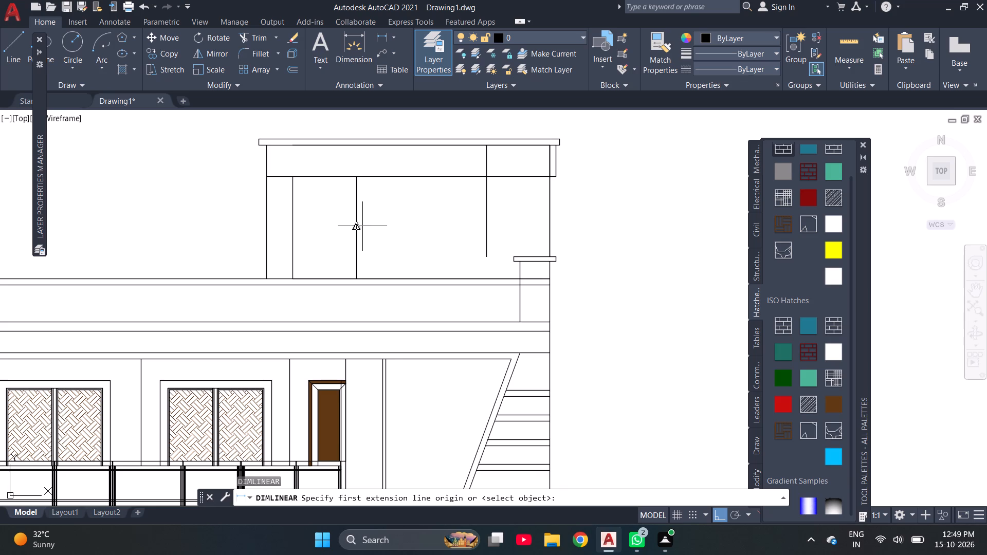
pyautogui.click(357, 229)
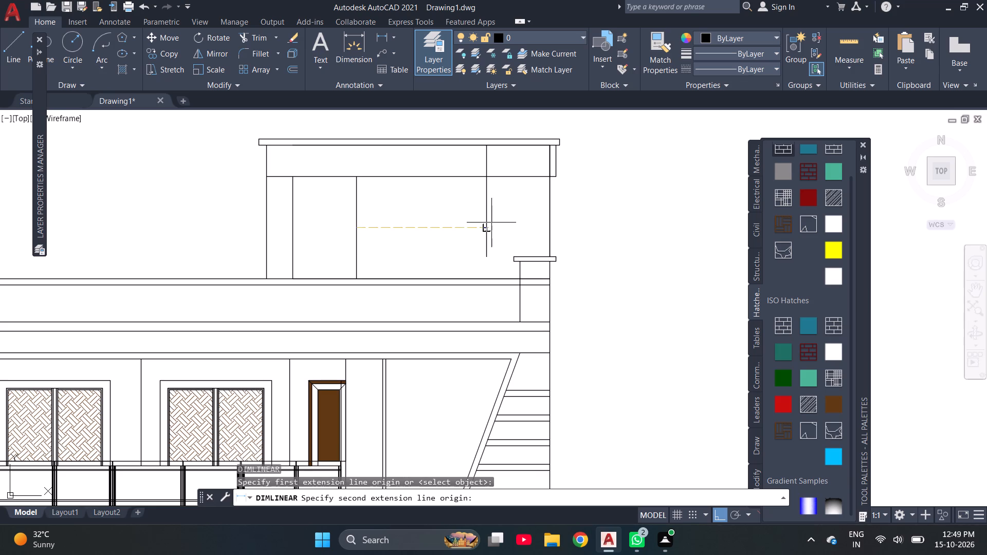
pyautogui.click(487, 230)
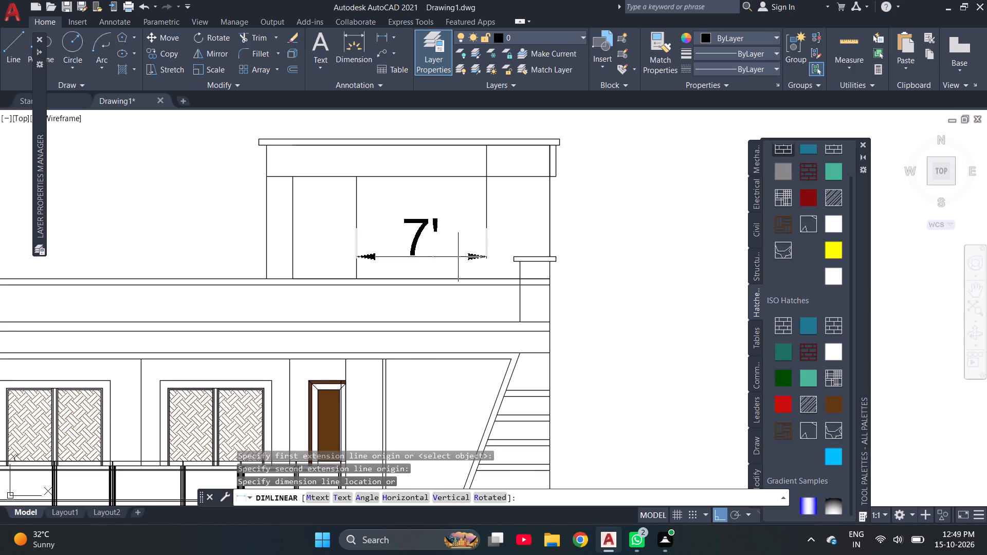
pyautogui.press('Escape')
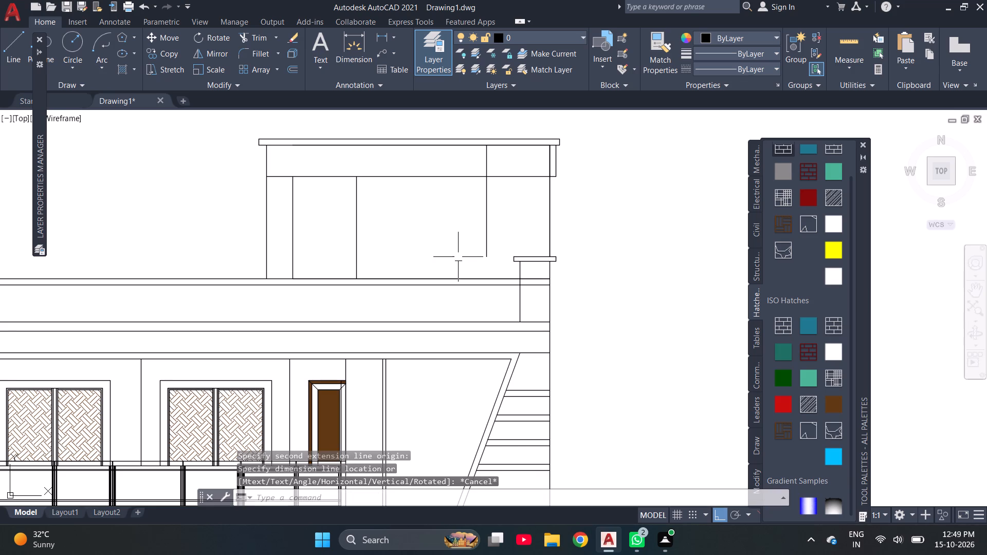
pyautogui.press('Escape')
pyautogui.press('Escape')
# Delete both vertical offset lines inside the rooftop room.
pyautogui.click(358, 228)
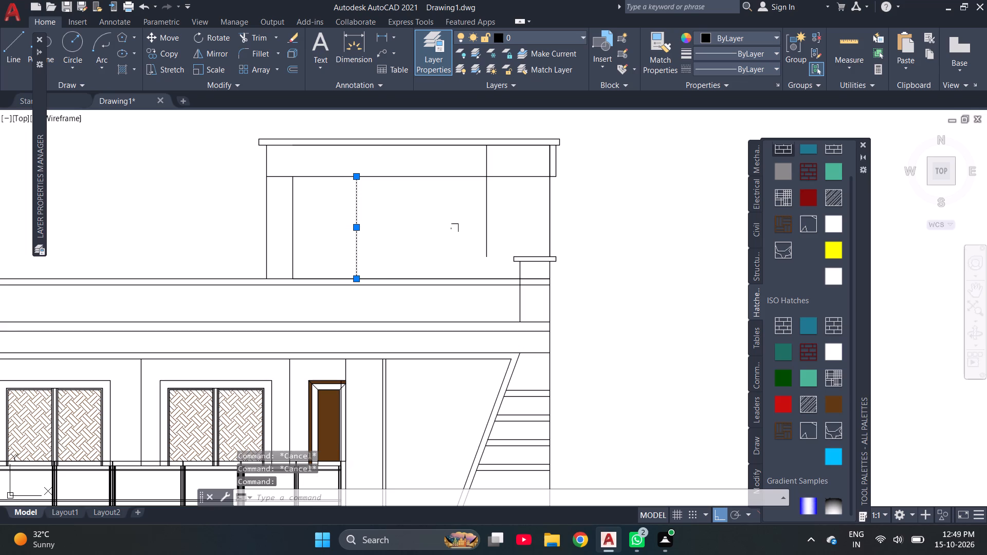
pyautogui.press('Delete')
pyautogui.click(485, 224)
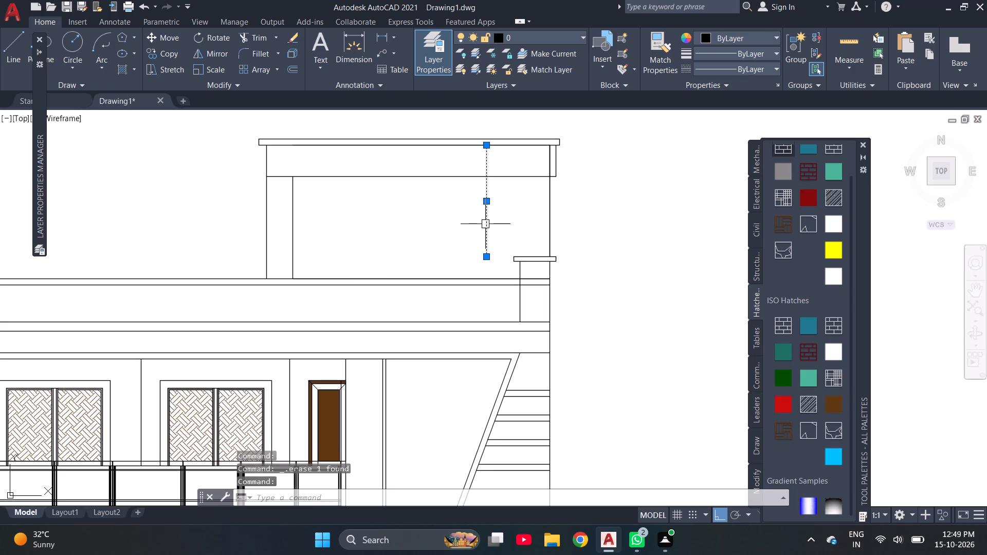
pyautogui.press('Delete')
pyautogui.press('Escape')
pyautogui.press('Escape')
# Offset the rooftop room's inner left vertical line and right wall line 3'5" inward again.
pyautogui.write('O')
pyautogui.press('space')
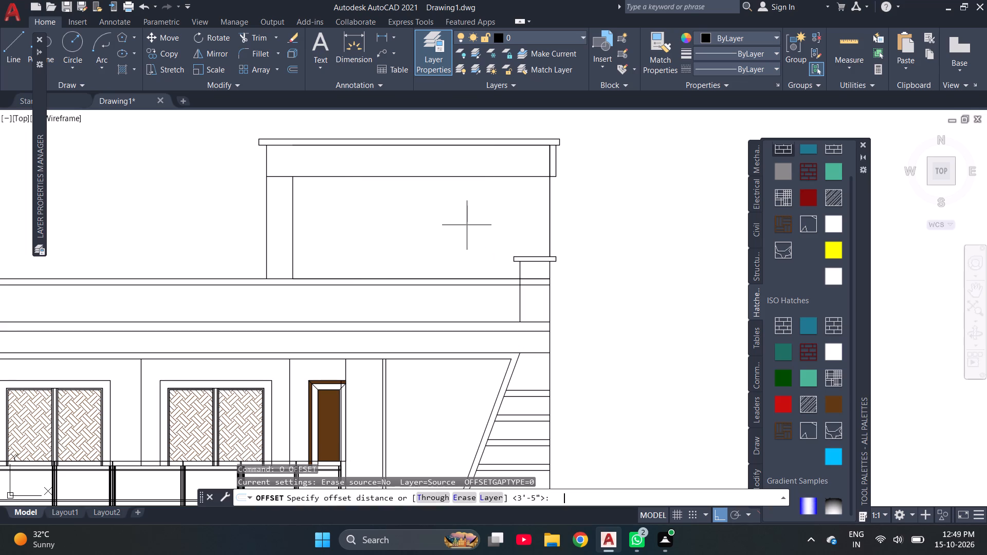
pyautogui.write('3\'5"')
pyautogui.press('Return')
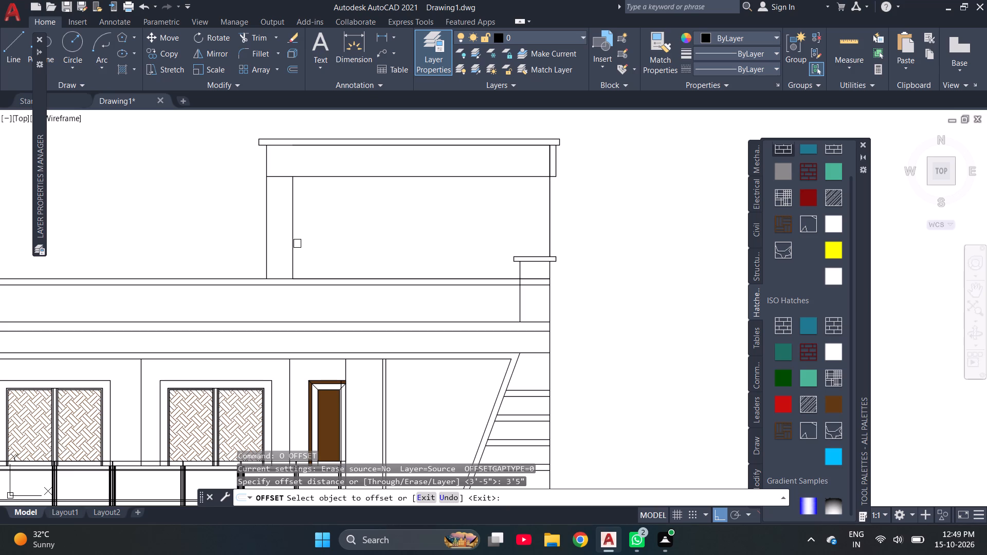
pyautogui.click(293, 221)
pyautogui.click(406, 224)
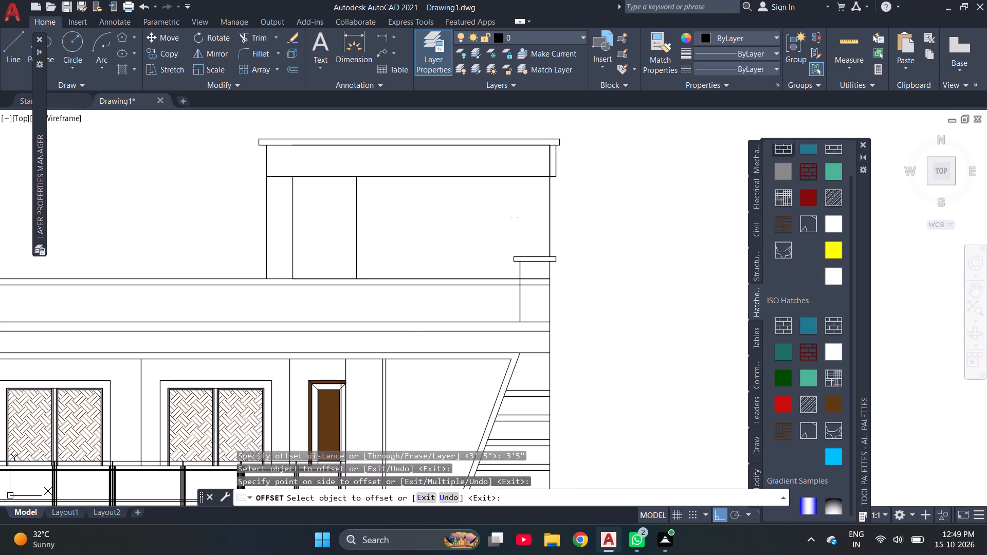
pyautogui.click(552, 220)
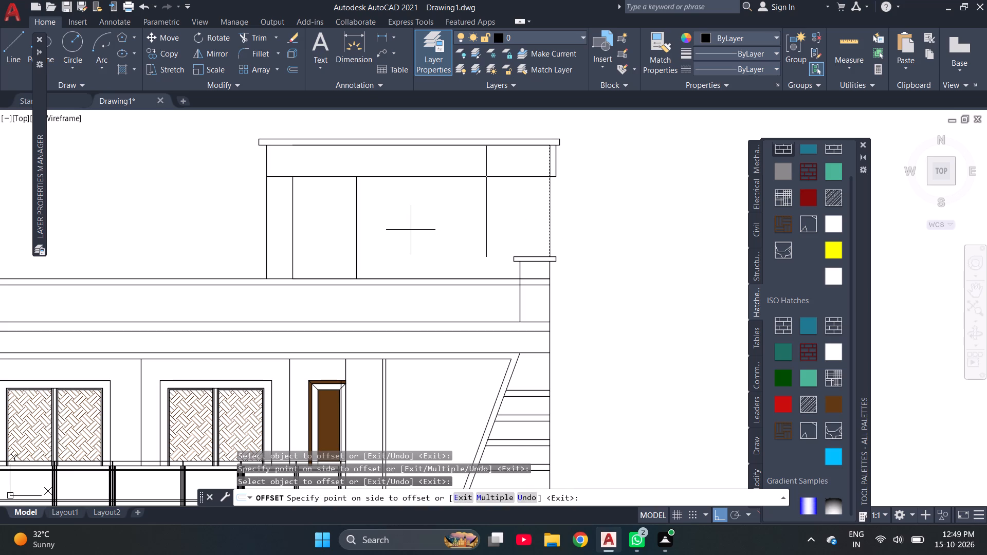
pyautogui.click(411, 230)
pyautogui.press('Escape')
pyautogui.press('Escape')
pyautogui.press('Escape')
# Check the horizontal distance between the two new offset lines with a linear dimension, without placing it.
pyautogui.press('d')
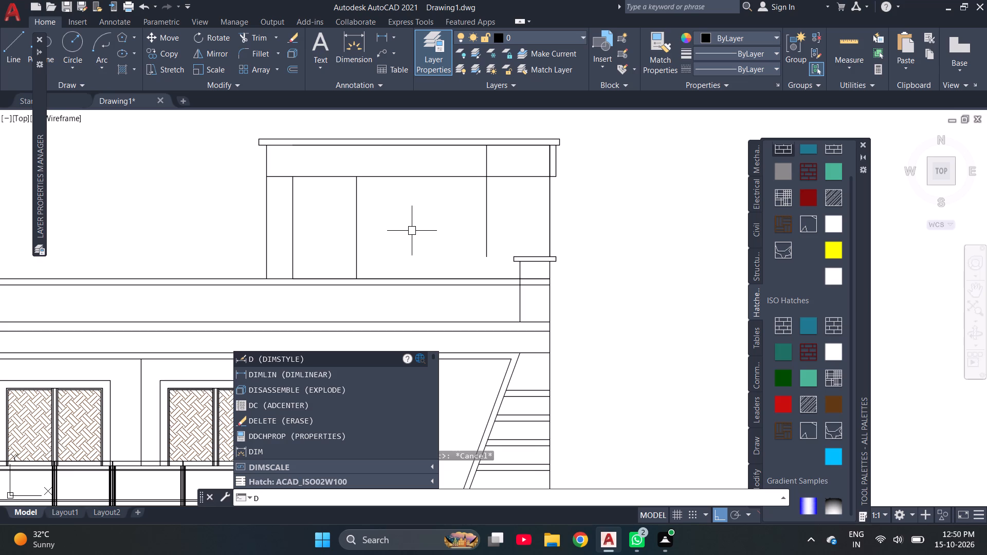
pyautogui.write('IML')
pyautogui.press('space')
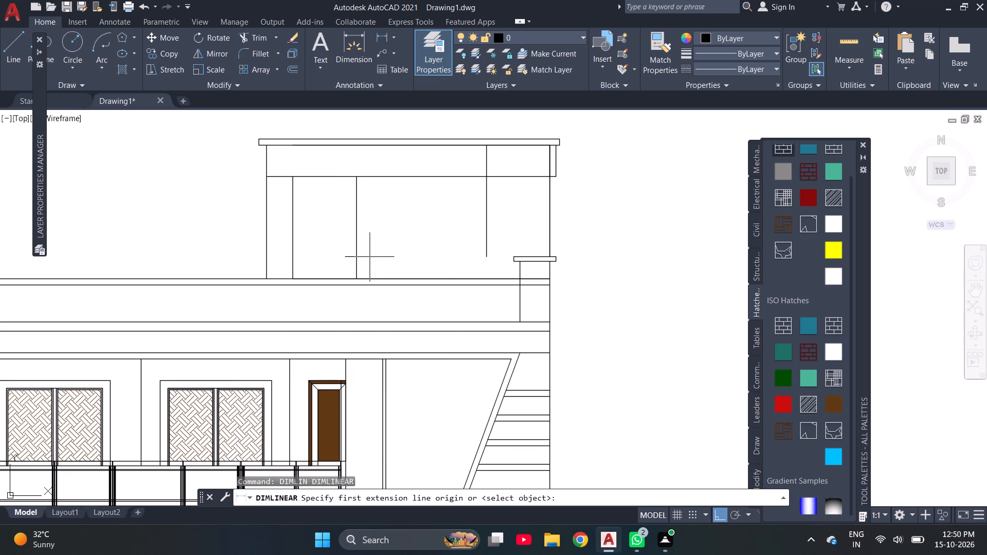
pyautogui.click(356, 230)
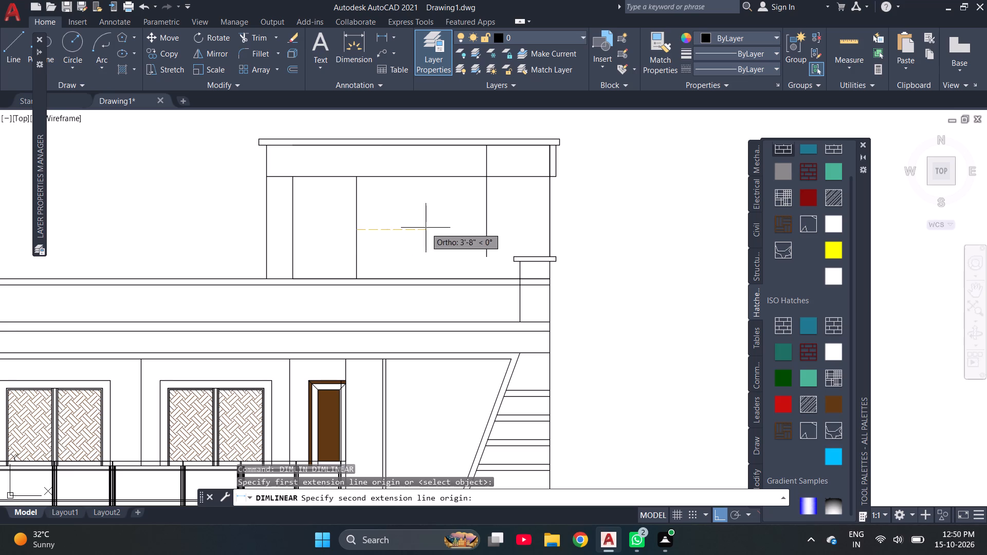
pyautogui.click(487, 232)
pyautogui.press('Escape')
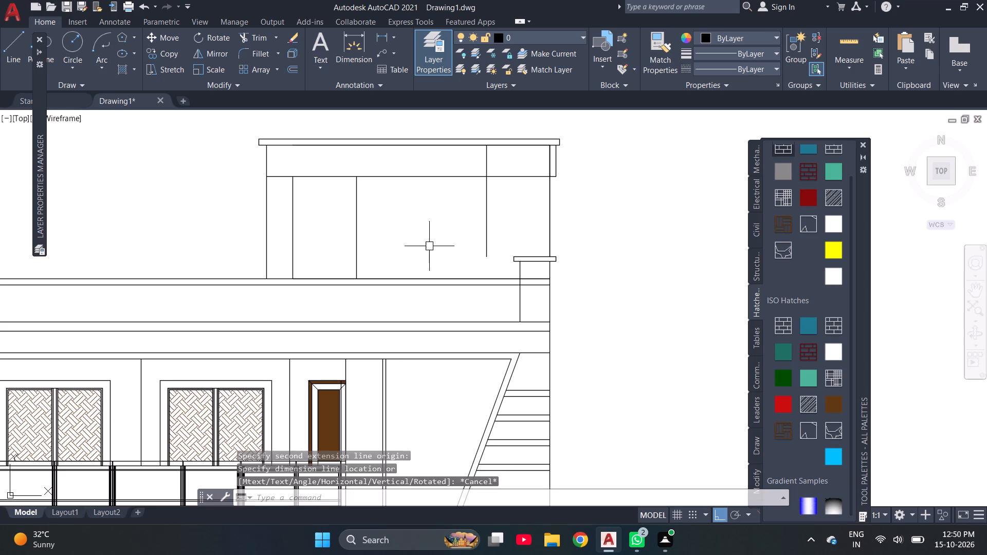
pyautogui.press('Escape')
pyautogui.press('Escape')
pyautogui.press('Escape')
pyautogui.press('Escape')
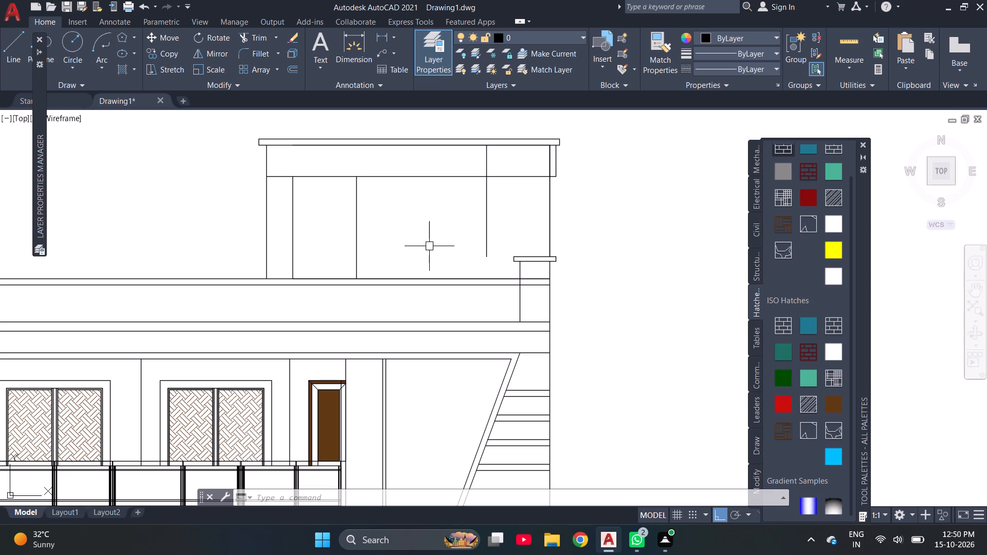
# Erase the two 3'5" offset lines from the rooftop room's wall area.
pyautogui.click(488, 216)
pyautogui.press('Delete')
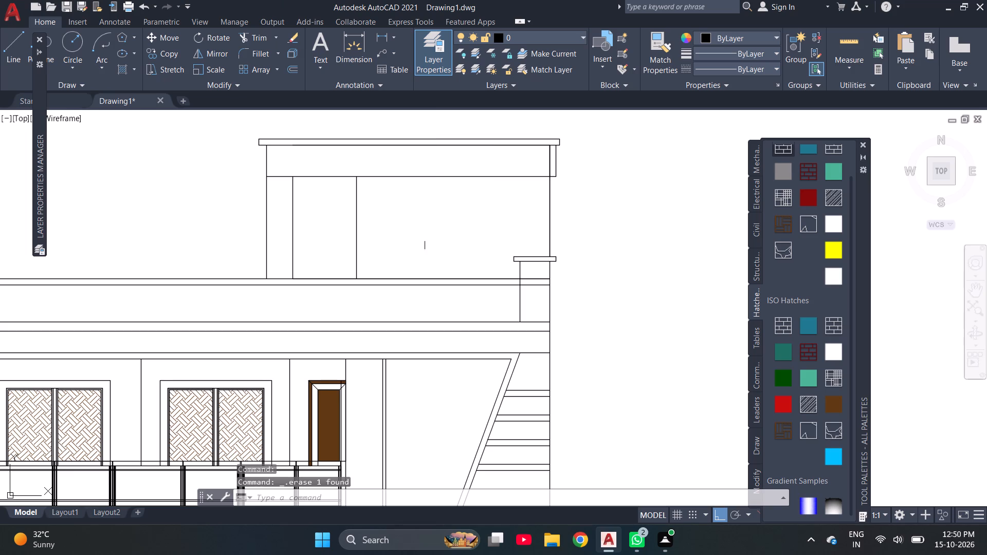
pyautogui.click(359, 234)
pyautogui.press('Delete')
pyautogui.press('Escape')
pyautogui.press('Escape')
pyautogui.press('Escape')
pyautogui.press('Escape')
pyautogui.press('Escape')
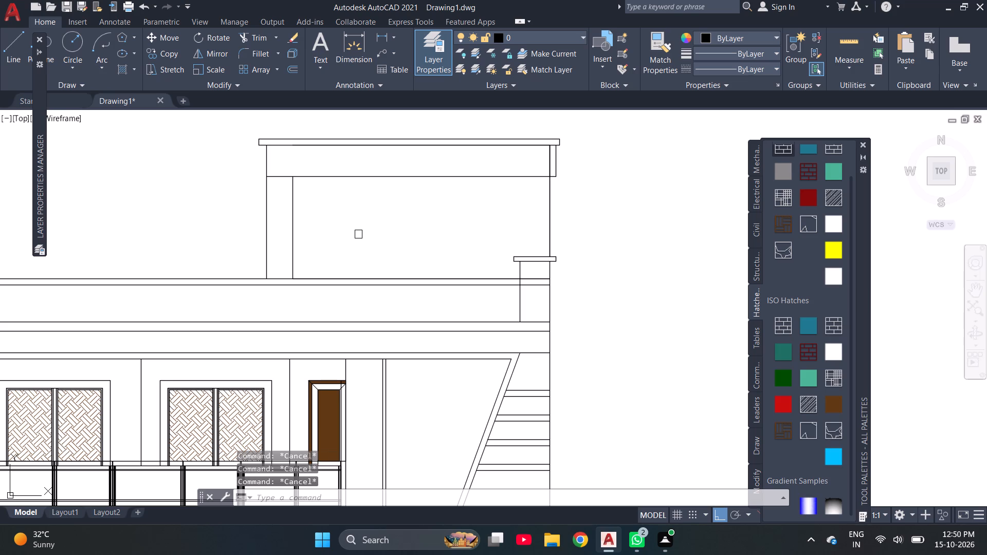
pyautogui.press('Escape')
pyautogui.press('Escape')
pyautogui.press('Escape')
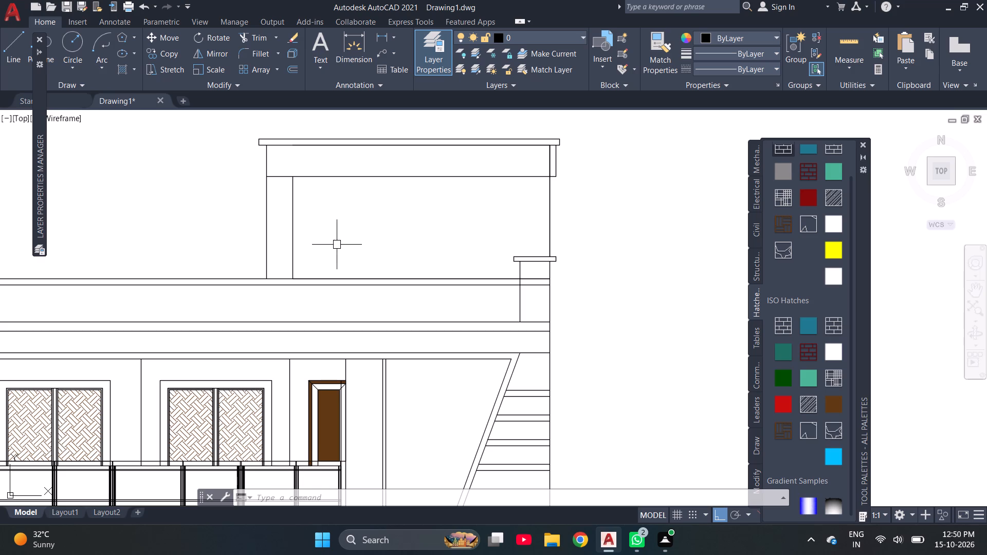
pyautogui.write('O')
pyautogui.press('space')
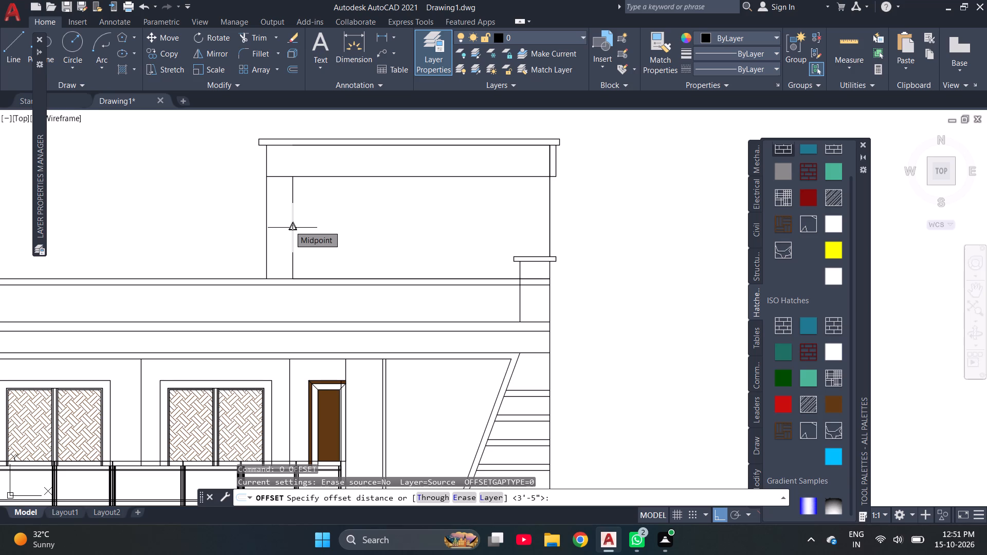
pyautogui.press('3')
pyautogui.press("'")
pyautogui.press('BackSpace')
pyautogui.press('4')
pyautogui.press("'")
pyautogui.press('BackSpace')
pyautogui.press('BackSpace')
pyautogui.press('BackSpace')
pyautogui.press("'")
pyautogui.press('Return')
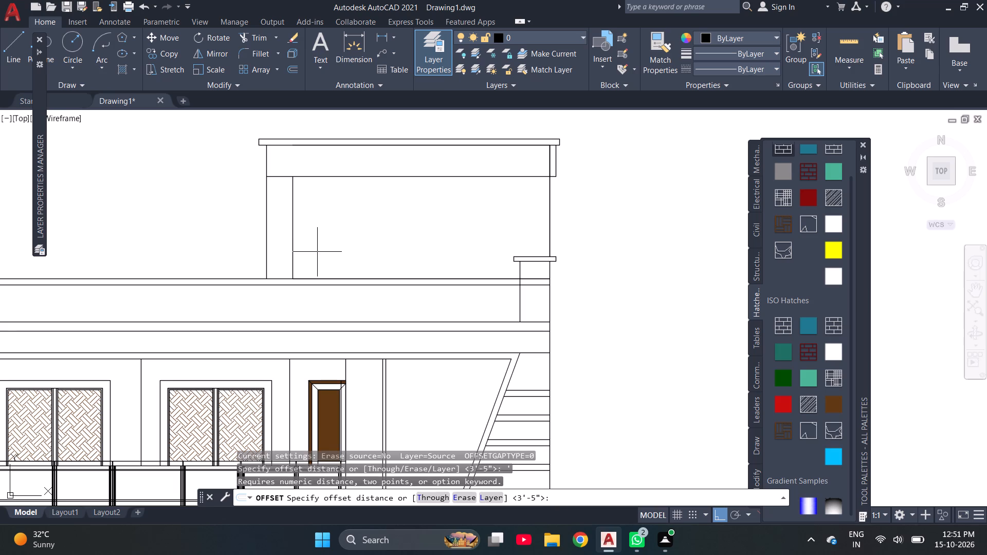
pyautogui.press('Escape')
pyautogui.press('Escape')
# Offset the rooftop room's inner left vertical line and right wall line 4' inward.
pyautogui.press('o')
pyautogui.press('Return')
pyautogui.write("4'")
pyautogui.press('Return')
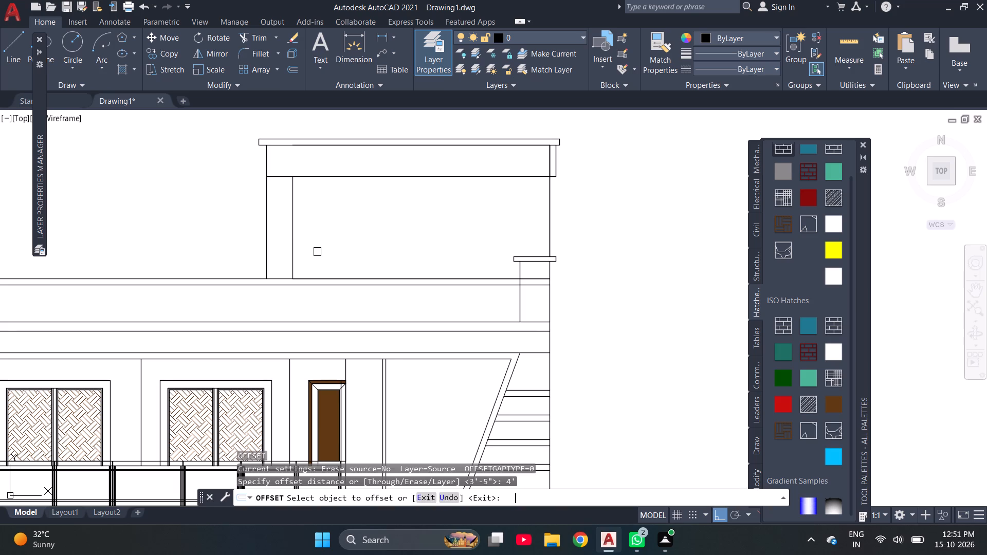
pyautogui.click(295, 245)
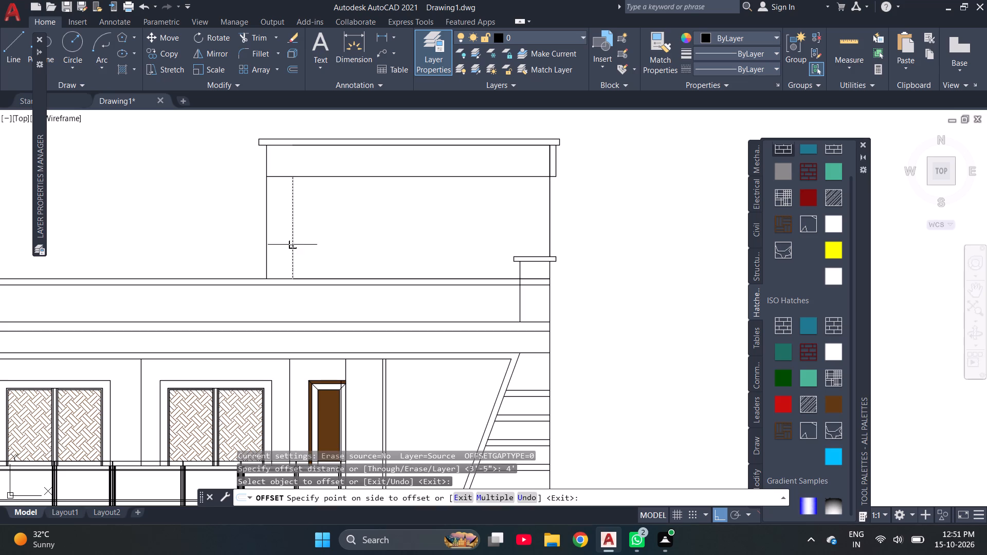
pyautogui.click(379, 244)
pyautogui.click(553, 228)
pyautogui.click(450, 247)
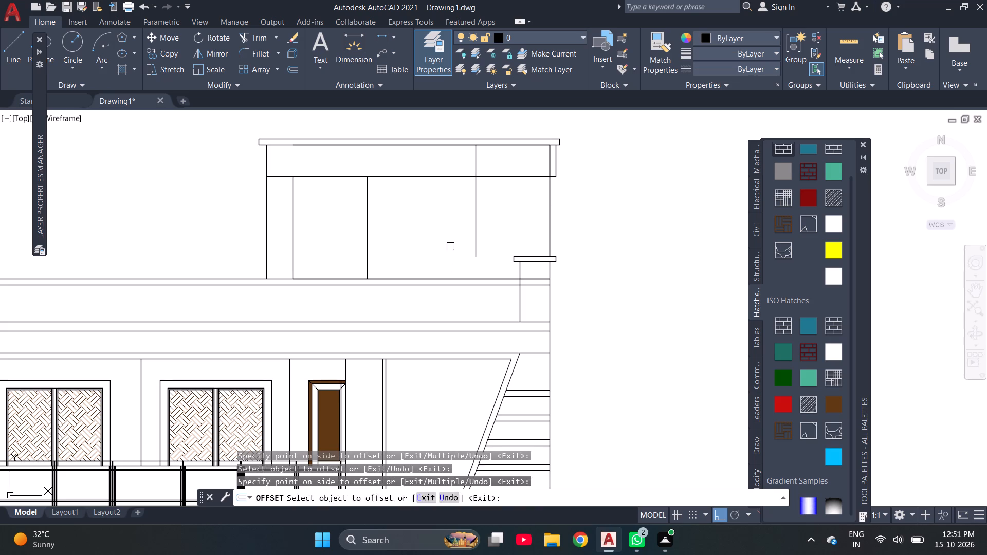
pyautogui.press('Escape')
pyautogui.press('Escape')
# Check the horizontal distance between the two new 4' offset lines with a linear dimension, without placing it.
pyautogui.write('DIML')
pyautogui.press('space')
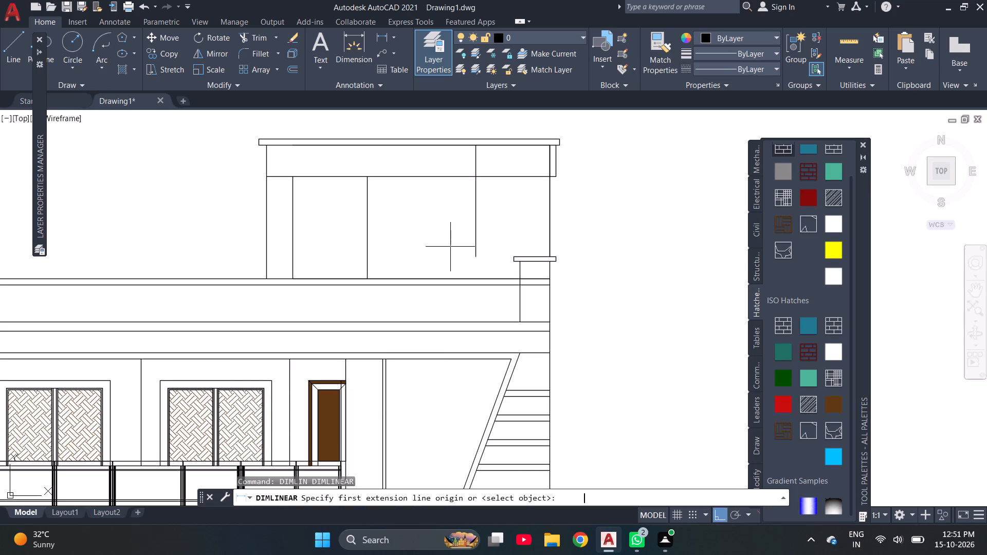
pyautogui.click(368, 237)
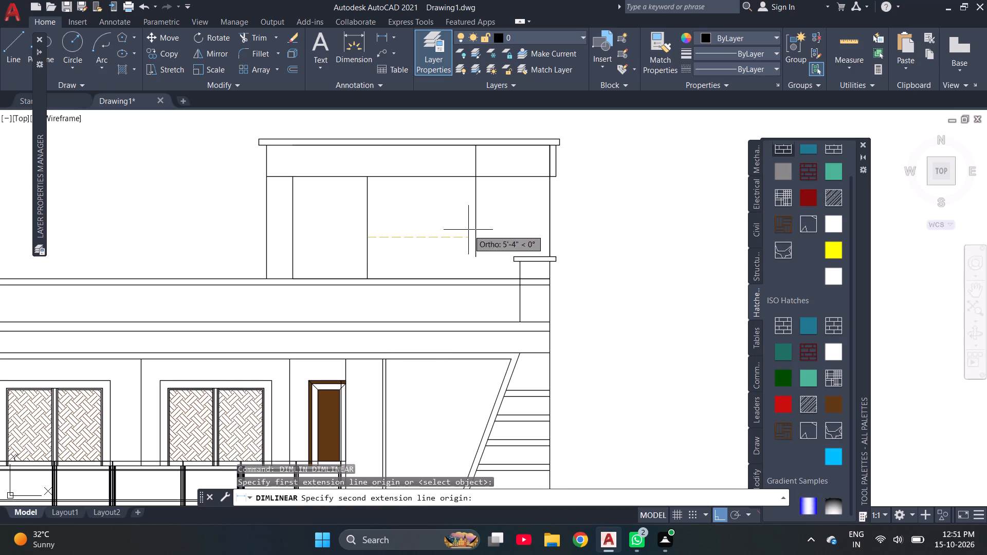
pyautogui.click(475, 239)
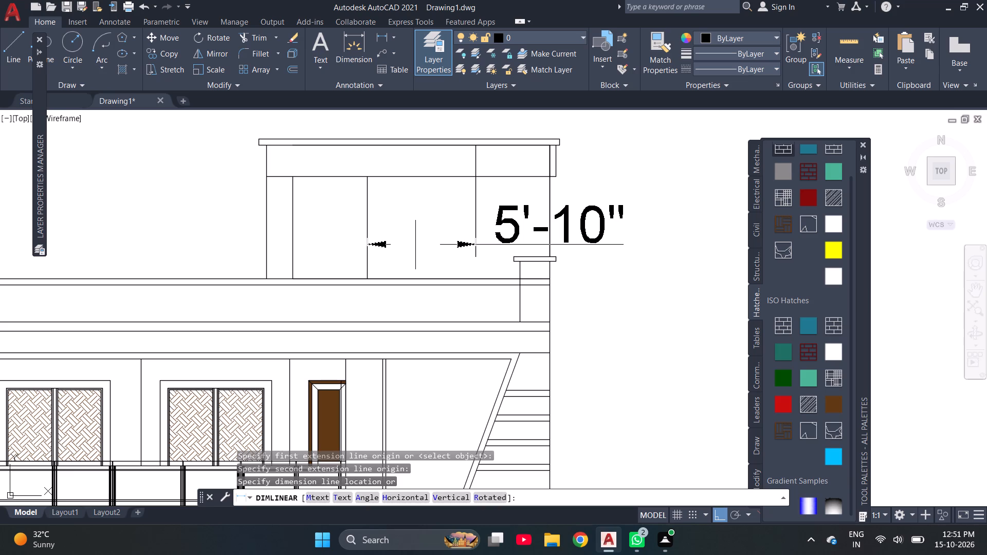
pyautogui.press('Escape')
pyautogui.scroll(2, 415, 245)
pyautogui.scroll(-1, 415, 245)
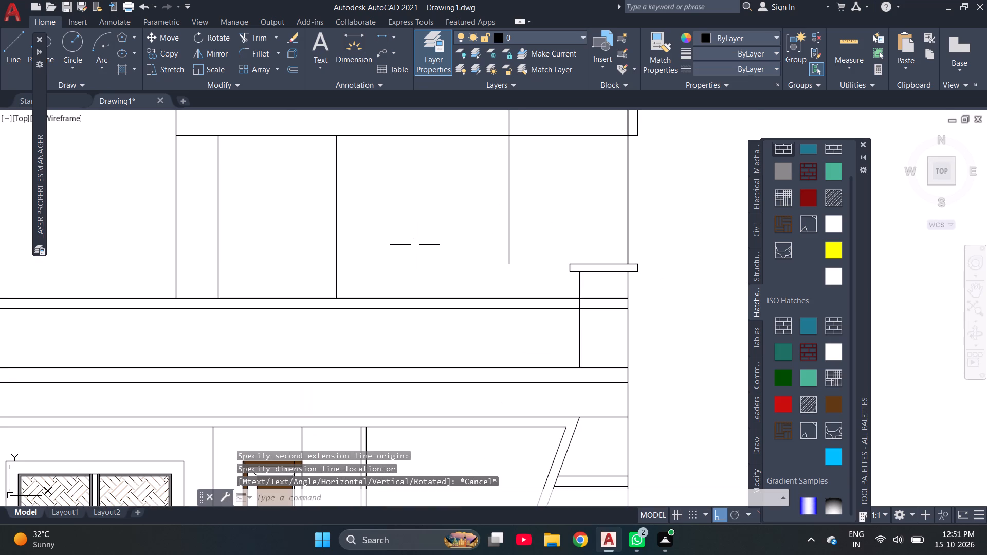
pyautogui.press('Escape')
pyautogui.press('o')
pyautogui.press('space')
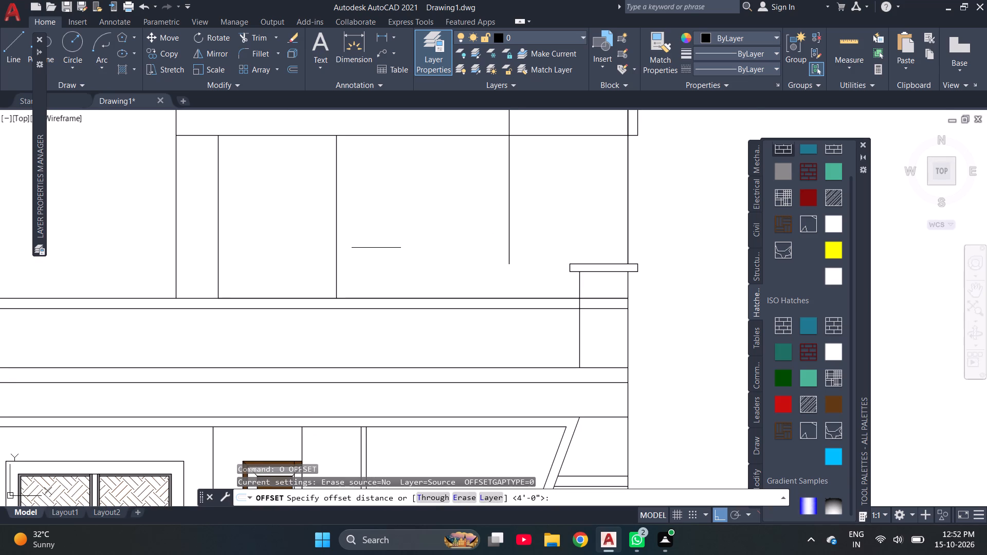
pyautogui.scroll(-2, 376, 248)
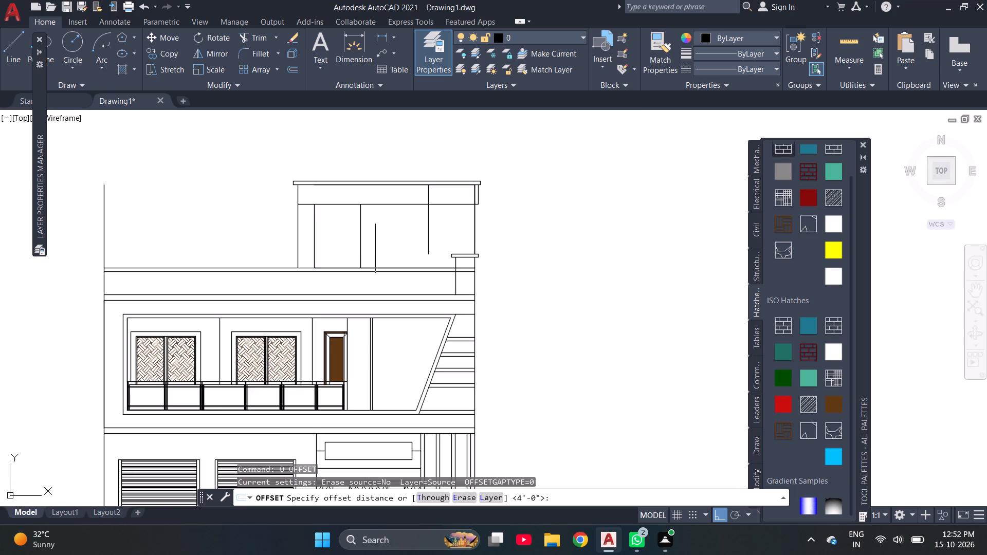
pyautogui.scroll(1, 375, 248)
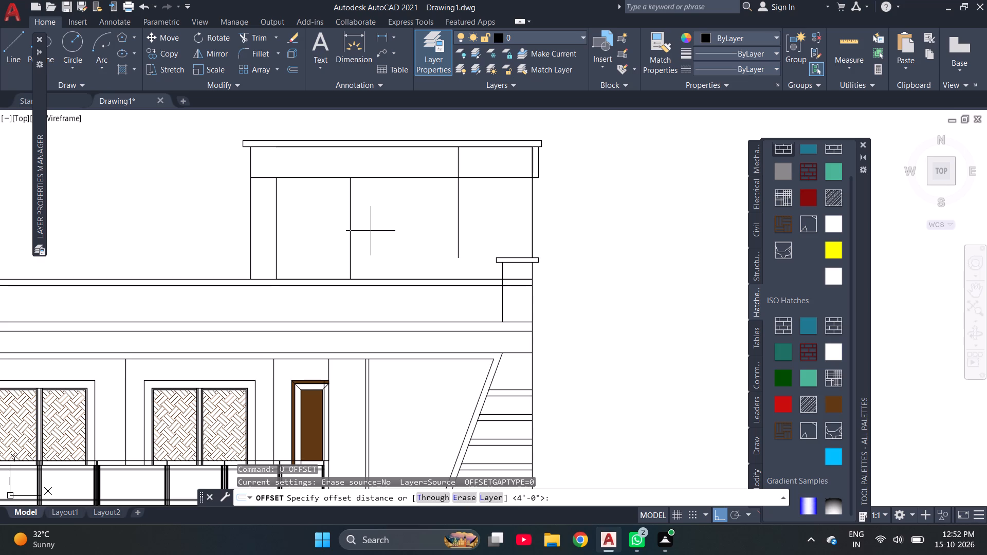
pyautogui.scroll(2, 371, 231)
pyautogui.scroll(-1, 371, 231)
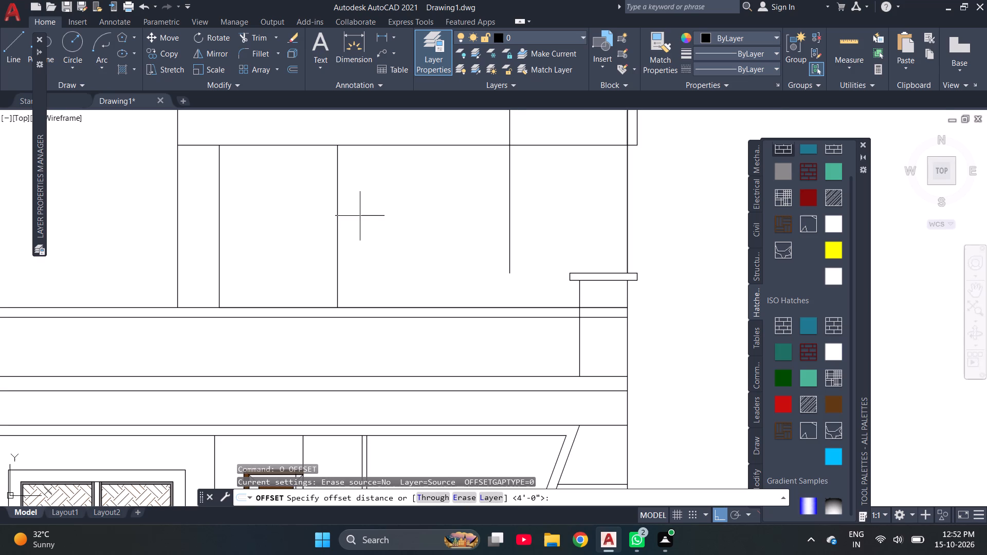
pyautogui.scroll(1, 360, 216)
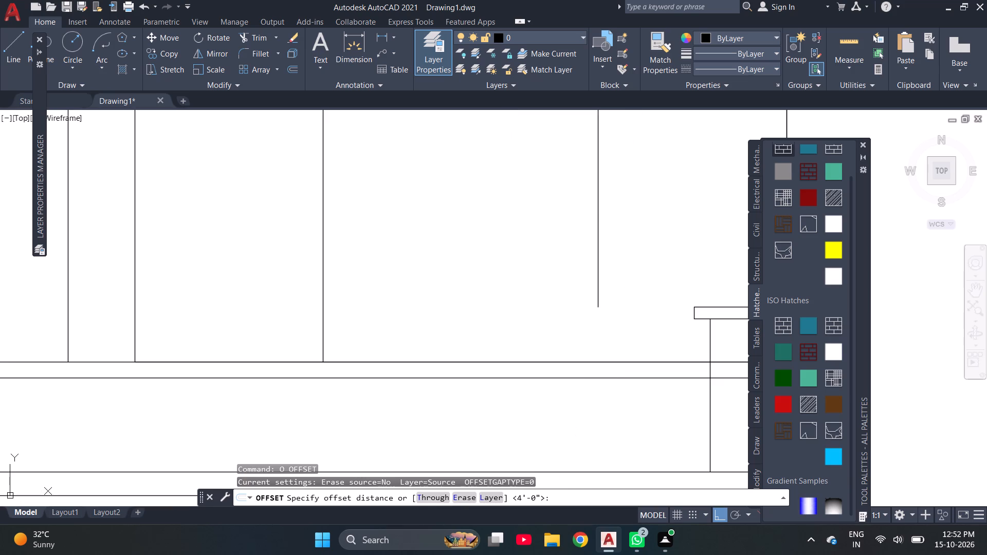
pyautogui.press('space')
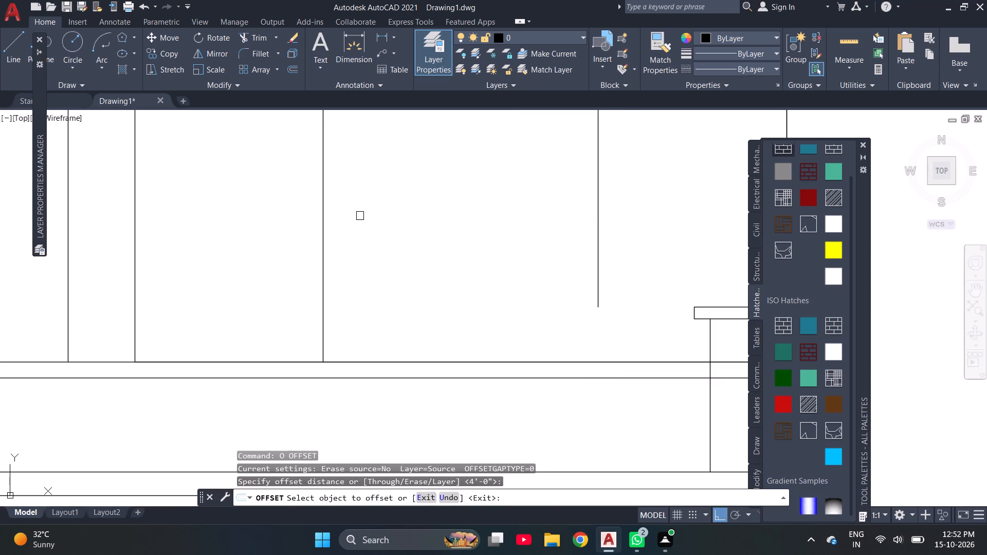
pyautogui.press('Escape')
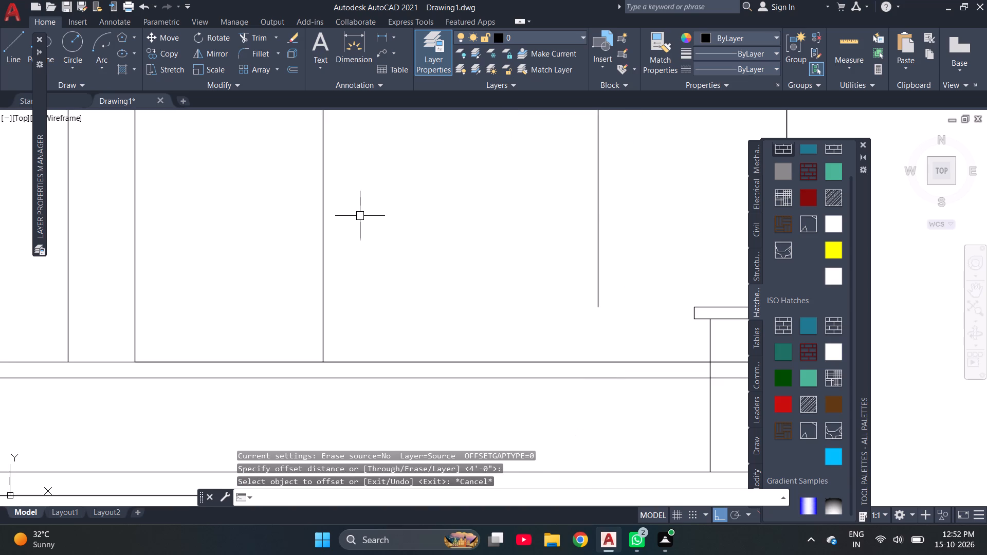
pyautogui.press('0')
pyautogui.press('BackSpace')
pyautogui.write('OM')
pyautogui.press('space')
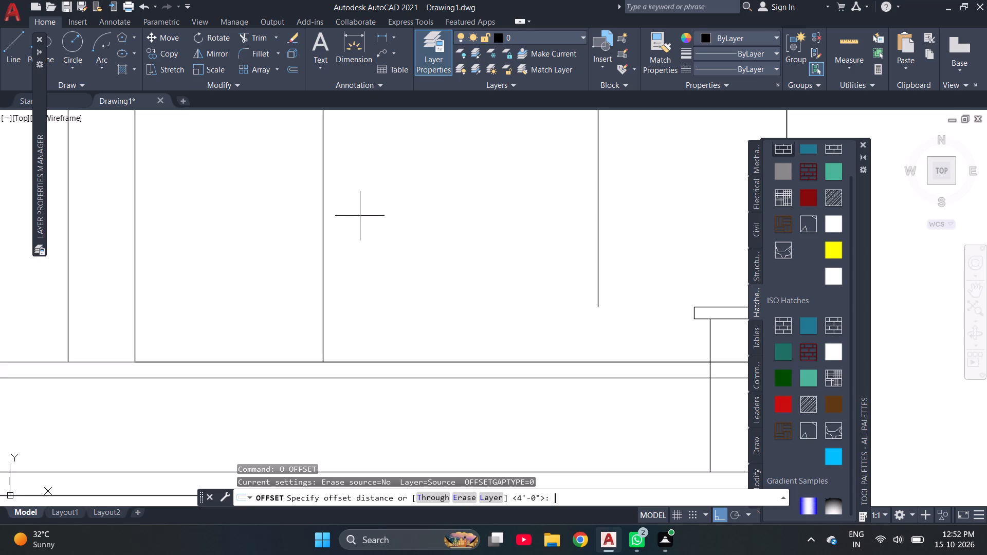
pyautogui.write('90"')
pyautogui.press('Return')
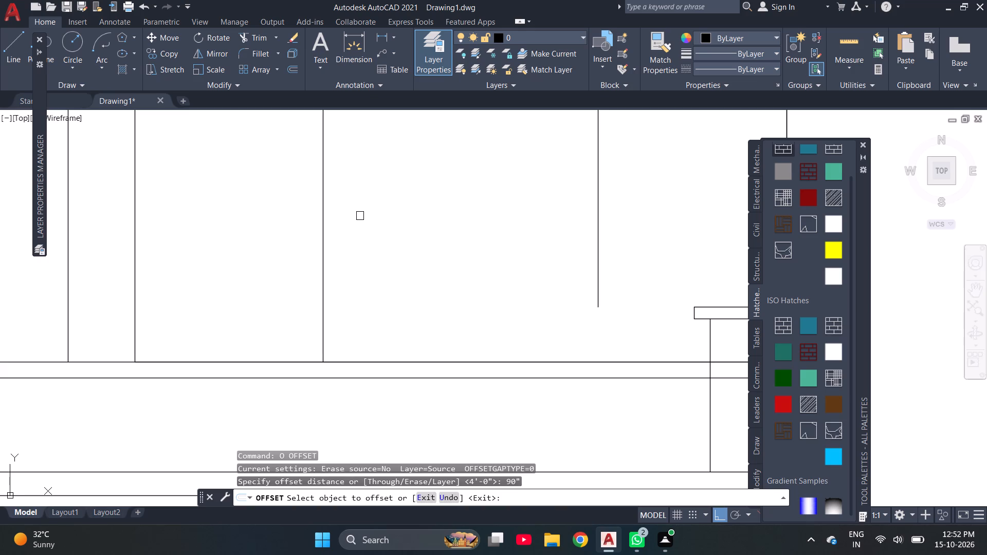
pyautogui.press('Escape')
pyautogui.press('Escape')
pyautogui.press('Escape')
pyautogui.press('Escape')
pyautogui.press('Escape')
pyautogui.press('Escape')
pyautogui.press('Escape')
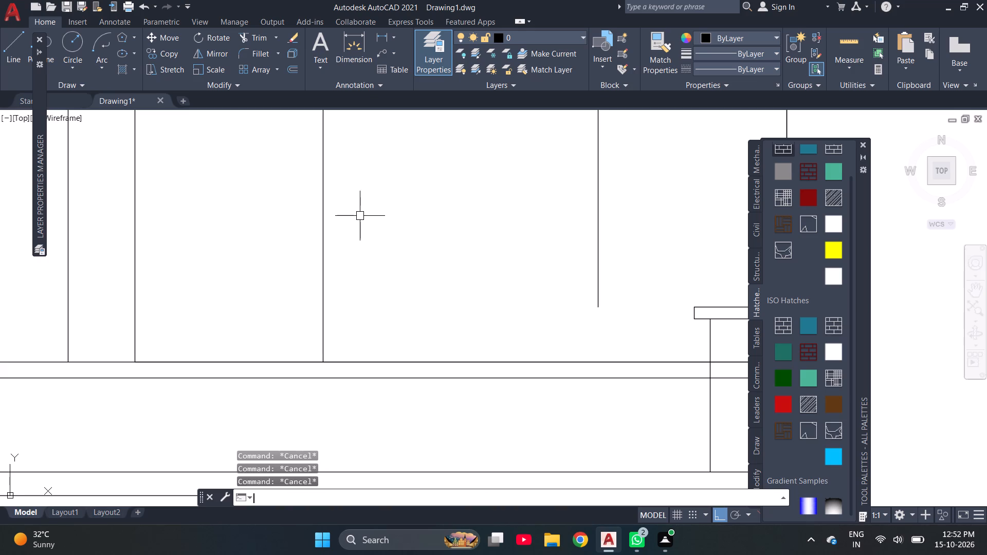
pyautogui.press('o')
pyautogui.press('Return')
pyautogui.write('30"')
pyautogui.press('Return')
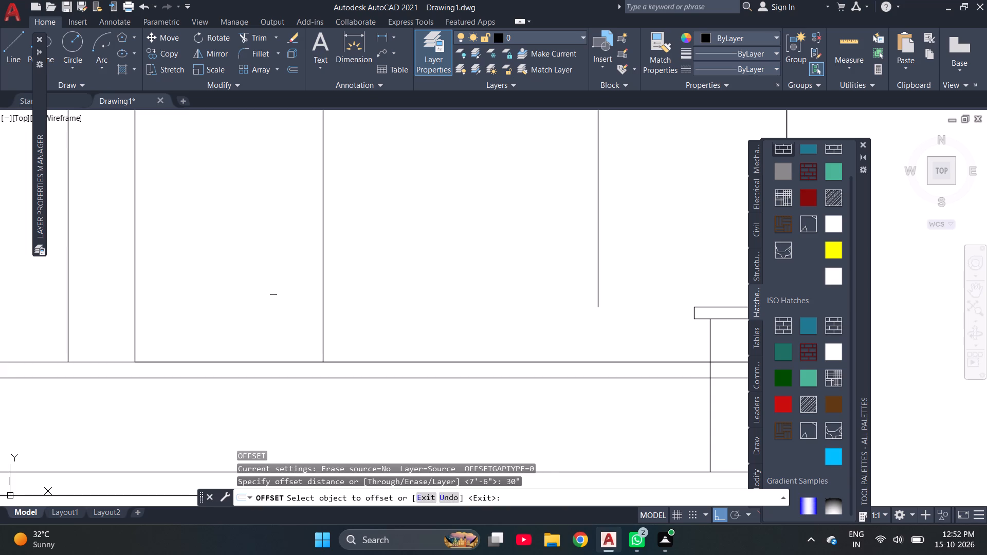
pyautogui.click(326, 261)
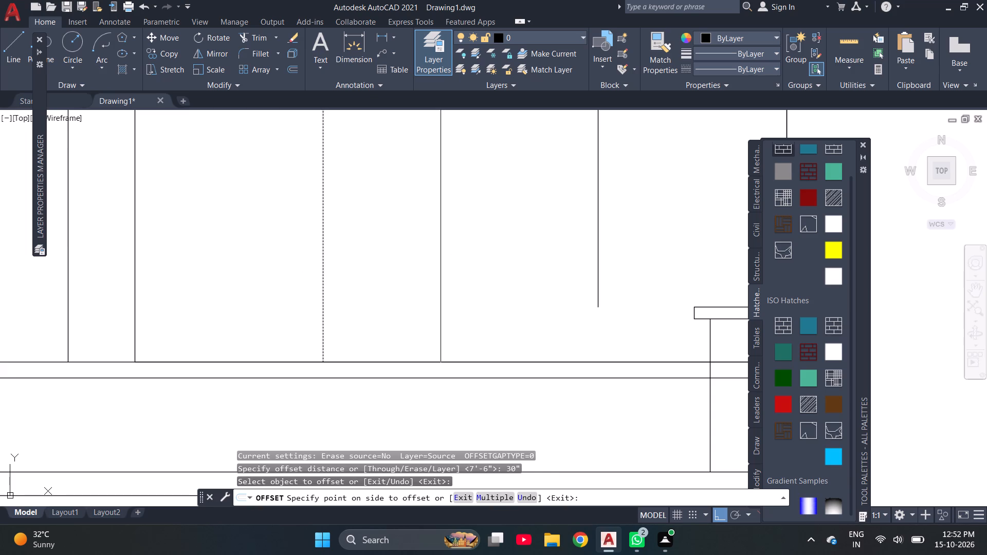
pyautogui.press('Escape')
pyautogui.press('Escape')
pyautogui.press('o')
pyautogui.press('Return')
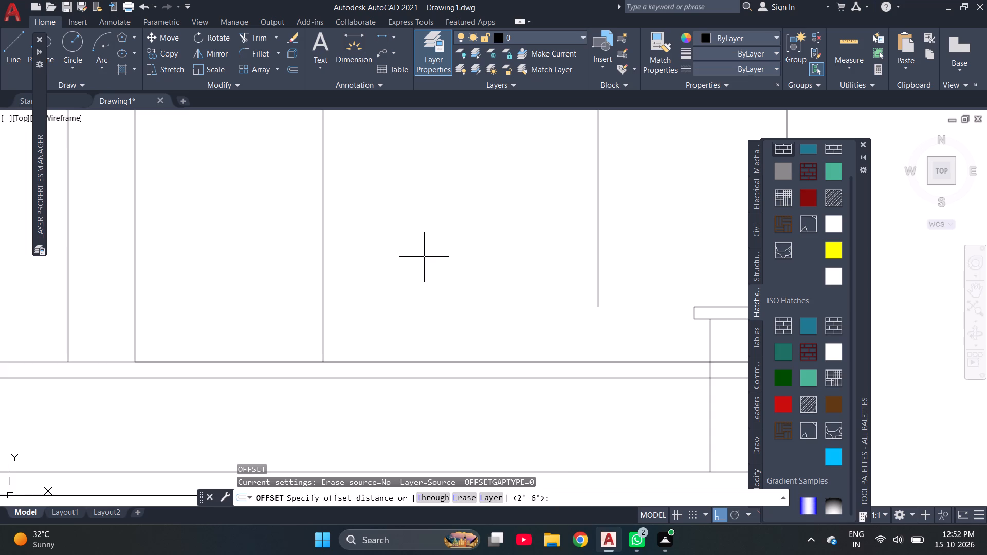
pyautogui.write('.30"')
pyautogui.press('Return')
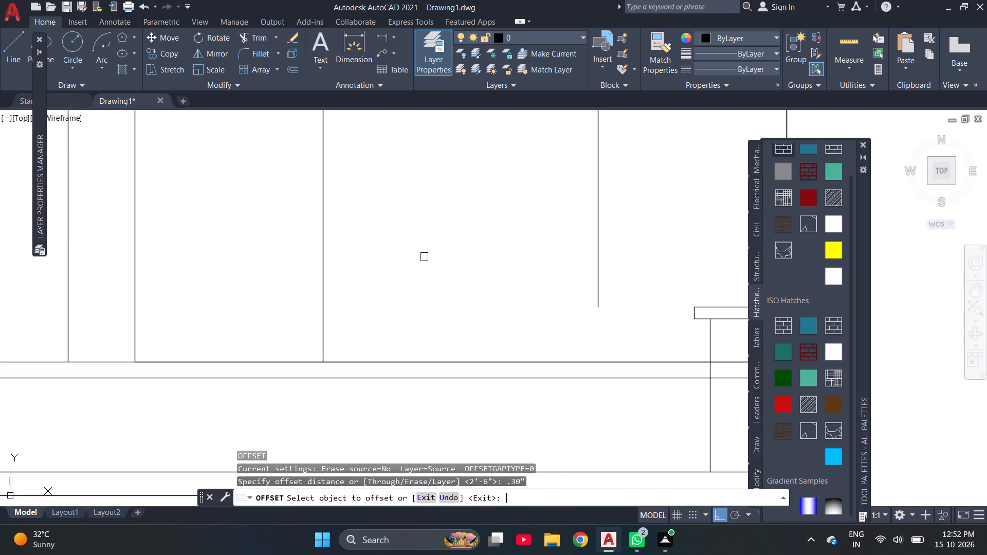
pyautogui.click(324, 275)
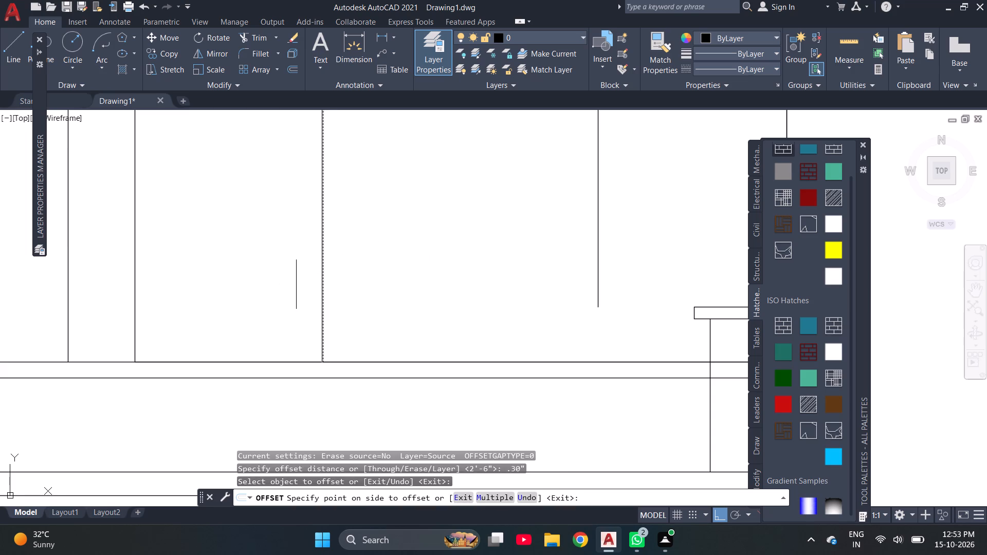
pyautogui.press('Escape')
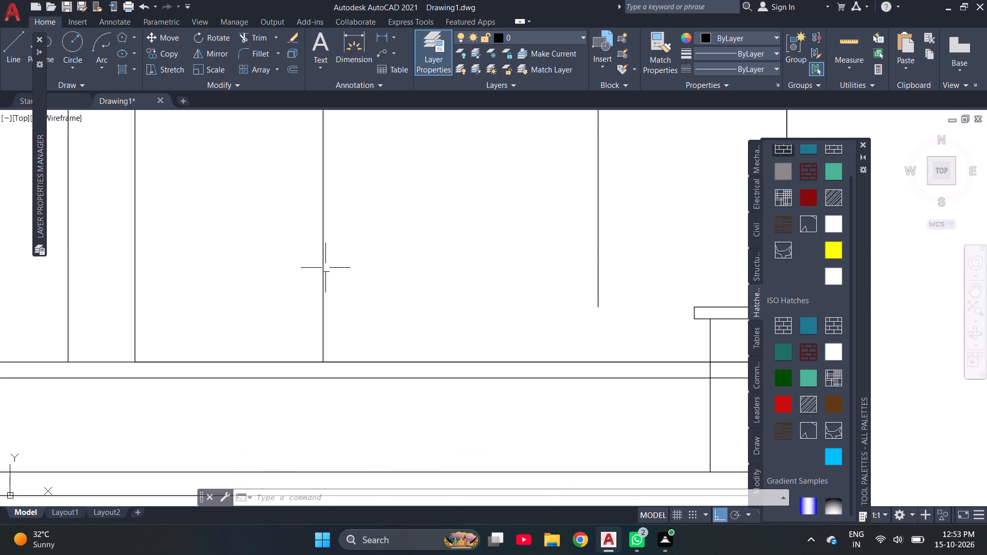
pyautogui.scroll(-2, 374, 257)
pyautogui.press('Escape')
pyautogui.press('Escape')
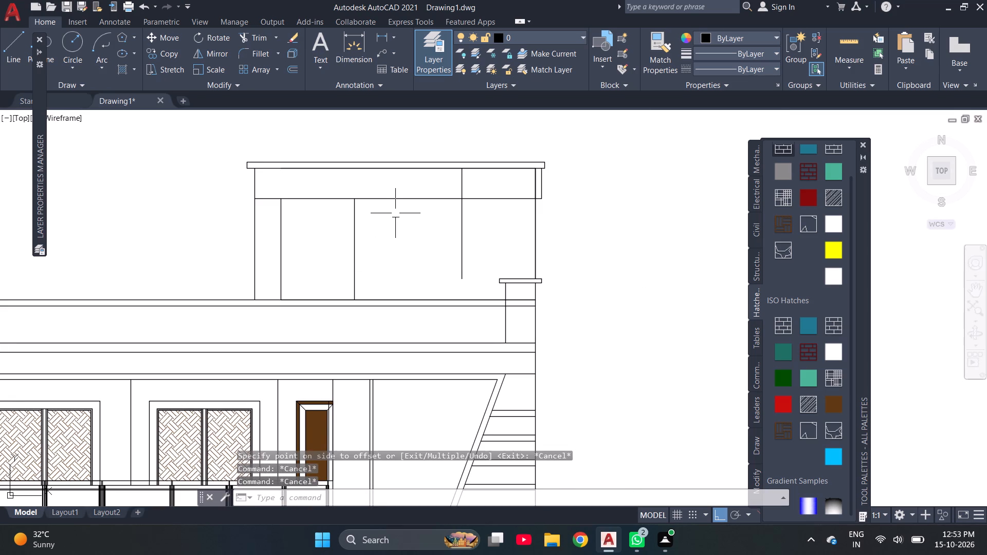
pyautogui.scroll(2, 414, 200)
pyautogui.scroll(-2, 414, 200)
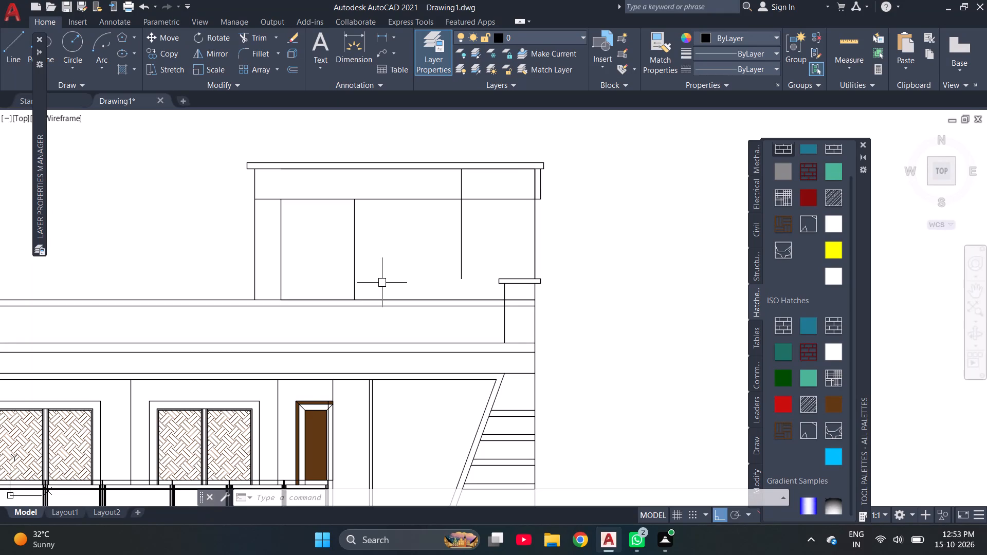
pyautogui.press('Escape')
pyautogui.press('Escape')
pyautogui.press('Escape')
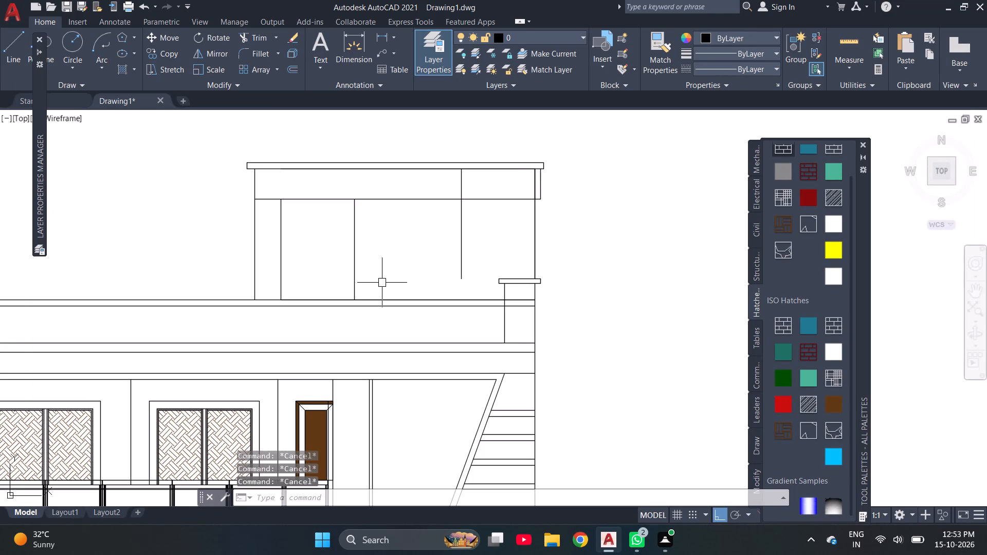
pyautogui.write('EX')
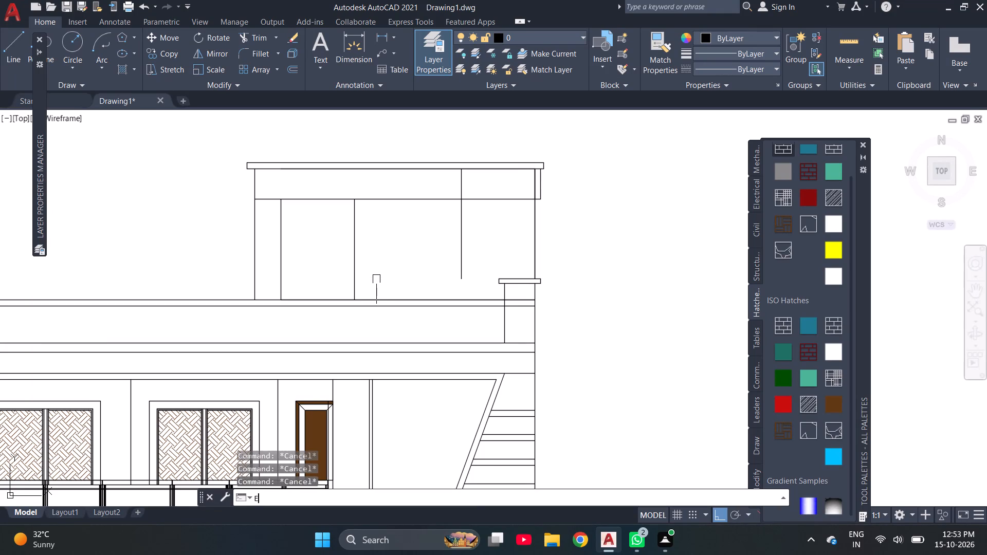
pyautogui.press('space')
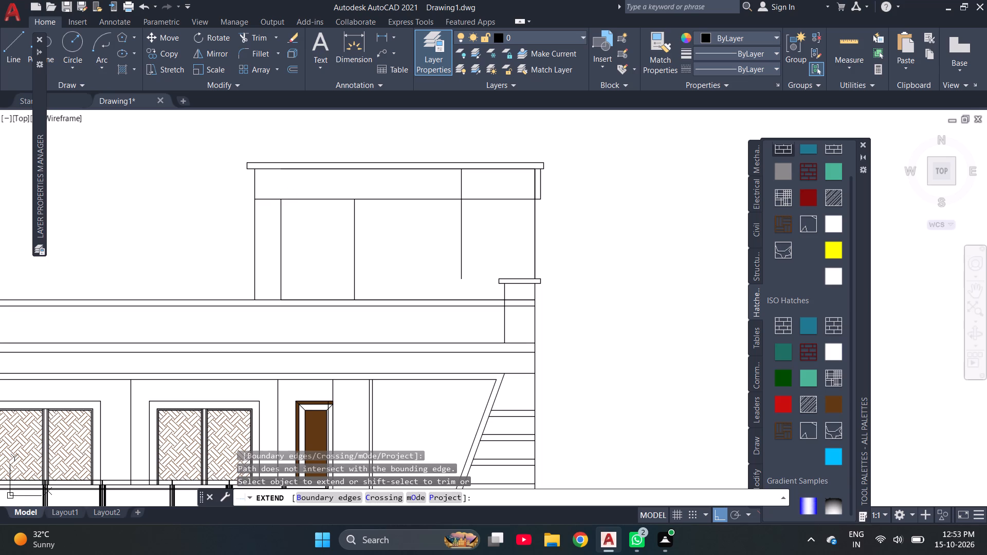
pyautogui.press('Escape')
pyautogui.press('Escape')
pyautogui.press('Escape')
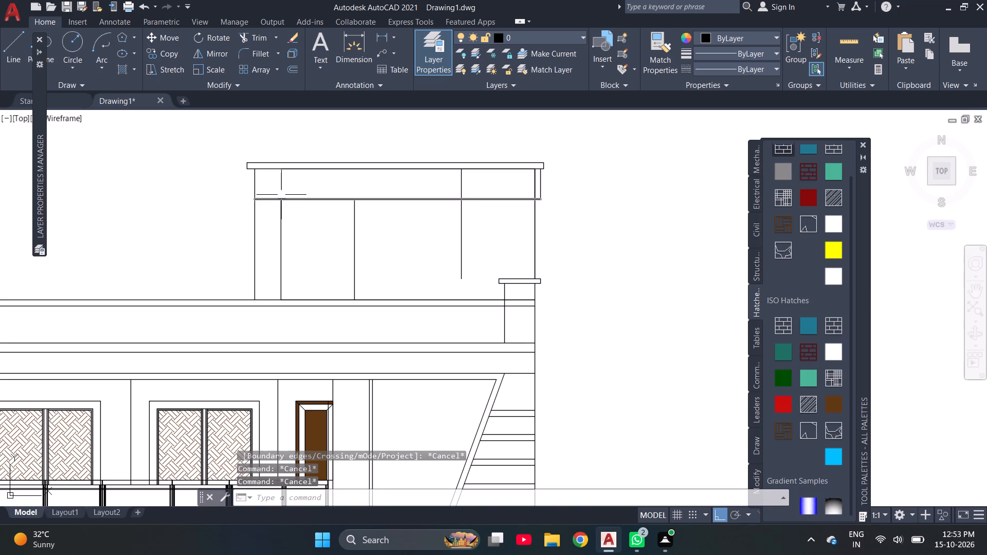
# Draw a vertical construction line through the midpoint of the rooftop room's horizontal line below its roof band.
pyautogui.press('x')
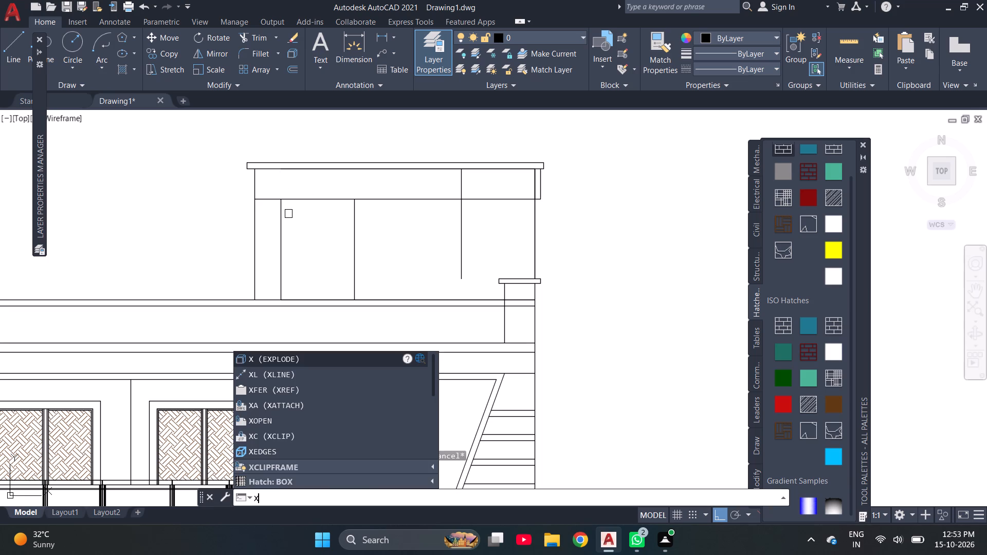
pyautogui.write('L')
pyautogui.press('space')
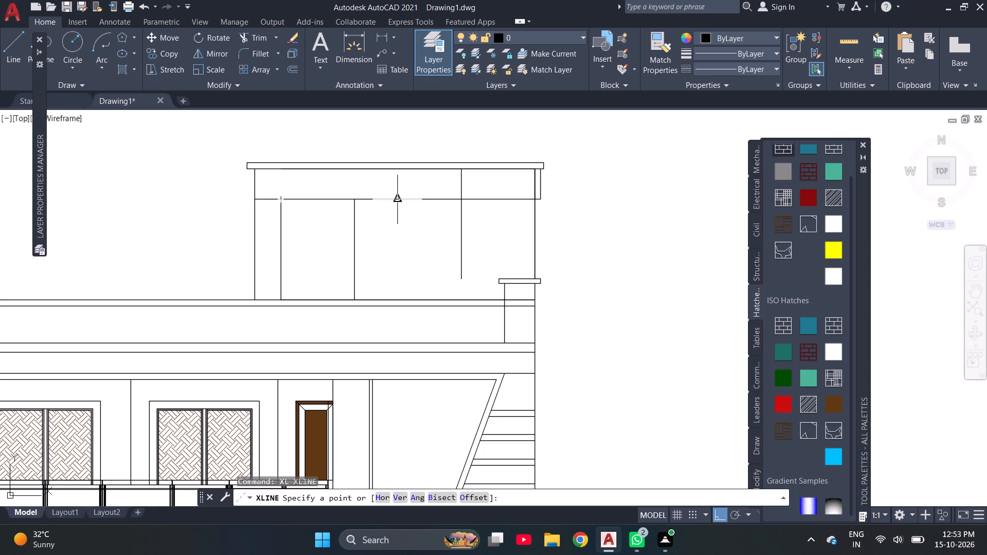
pyautogui.write('V')
pyautogui.press('space')
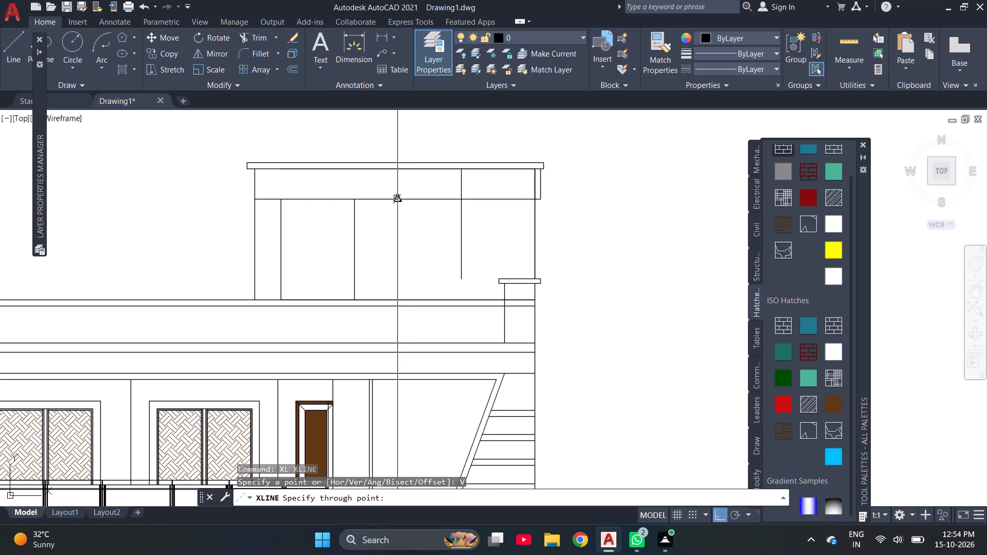
pyautogui.click(398, 200)
pyautogui.press('Escape')
pyautogui.press('Escape')
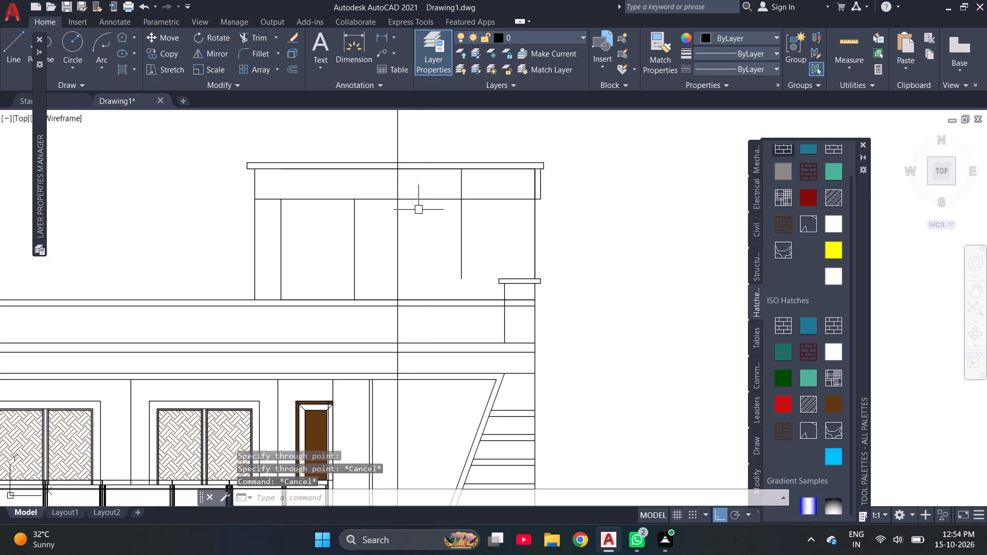
pyautogui.press('Escape')
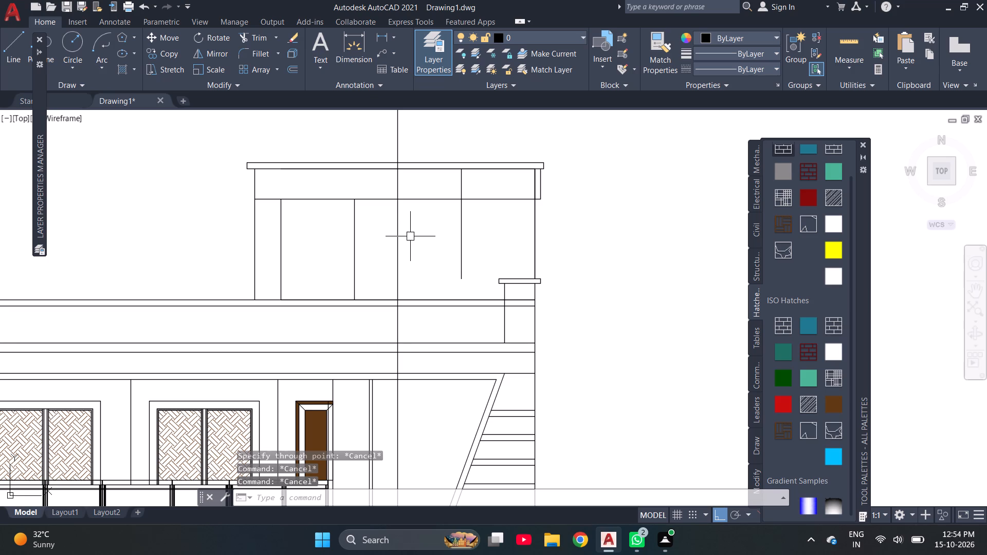
# Trim the vertical construction line above the lower edge of the rooftop room's roof band.
pyautogui.write('TR')
pyautogui.press('space')
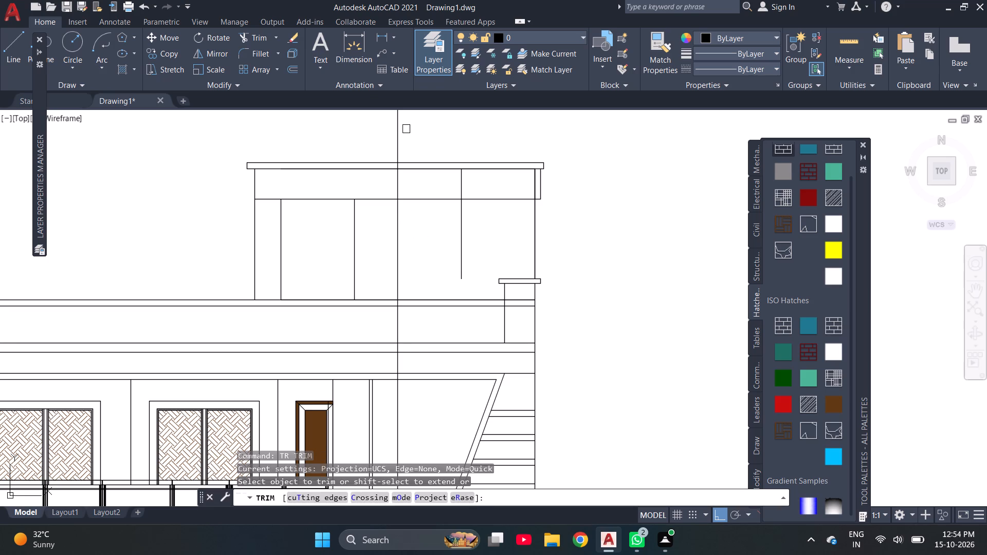
pyautogui.click(398, 137)
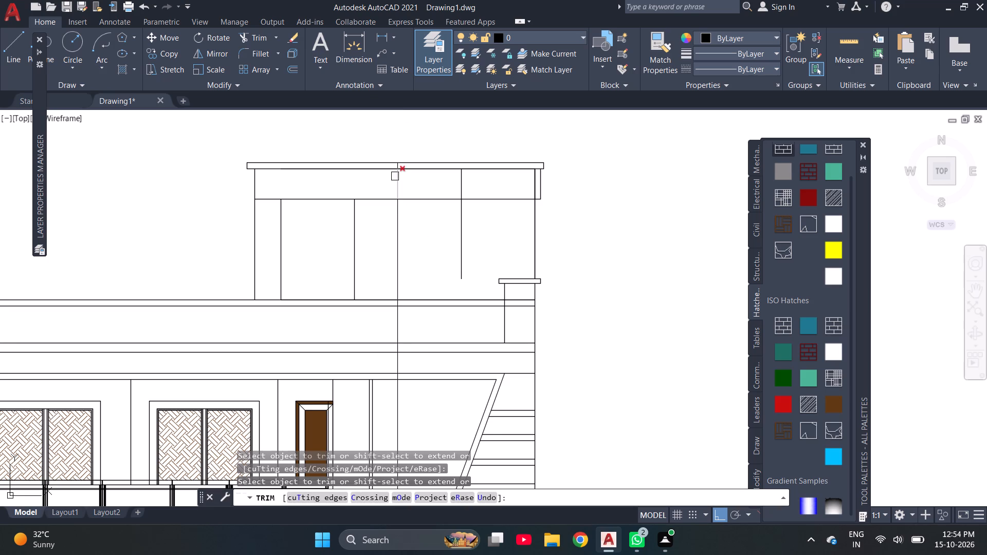
pyautogui.scroll(6, 395, 176)
pyautogui.click(401, 136)
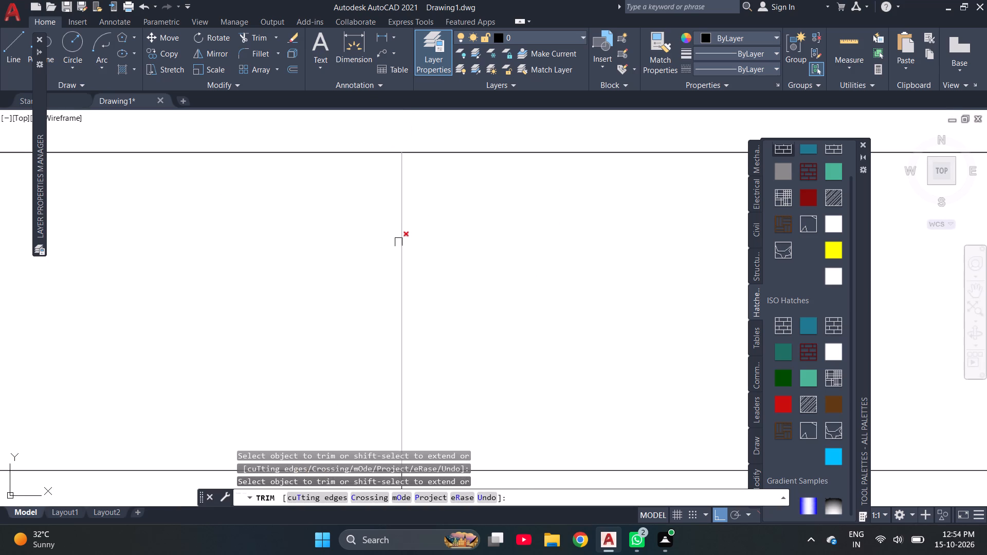
pyautogui.click(398, 242)
pyautogui.scroll(-5, 393, 227)
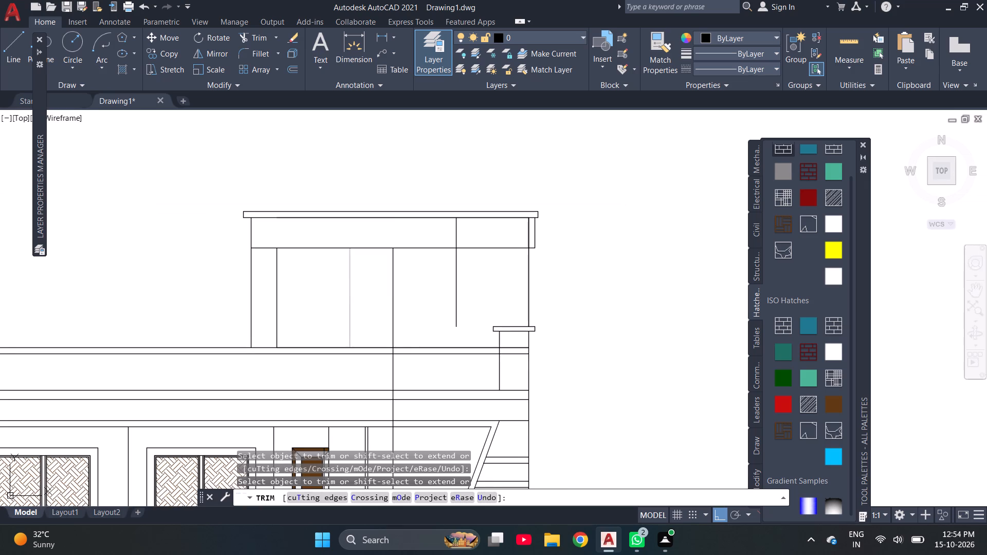
# Remove the two 4' offset vertical lines from the rooftop room with Trim.
pyautogui.click(347, 292)
pyautogui.click(459, 278)
pyautogui.click(456, 230)
# Trim away the construction line below the parapet's top line, keeping only its part inside the rooftop room's wall.
pyautogui.scroll(-2, 386, 231)
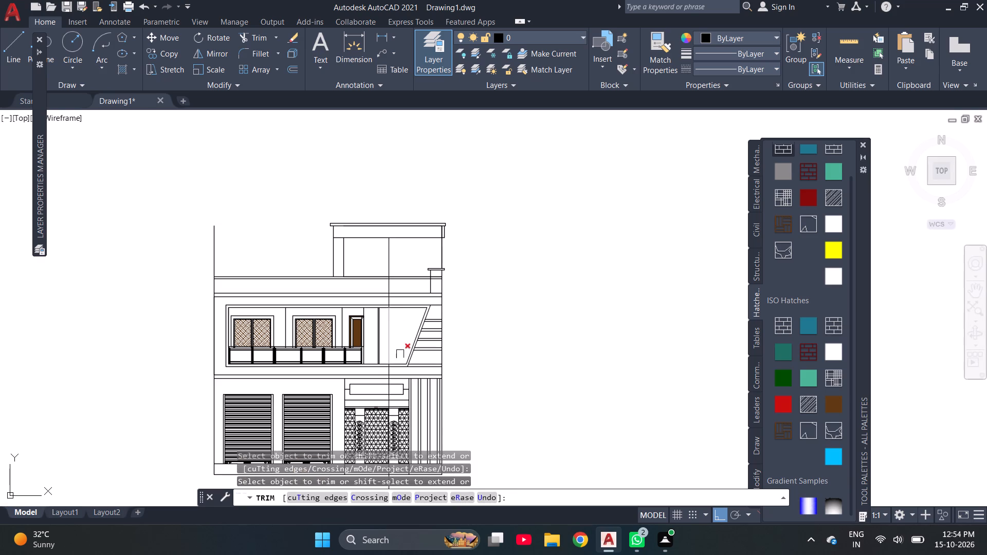
pyautogui.scroll(4, 389, 302)
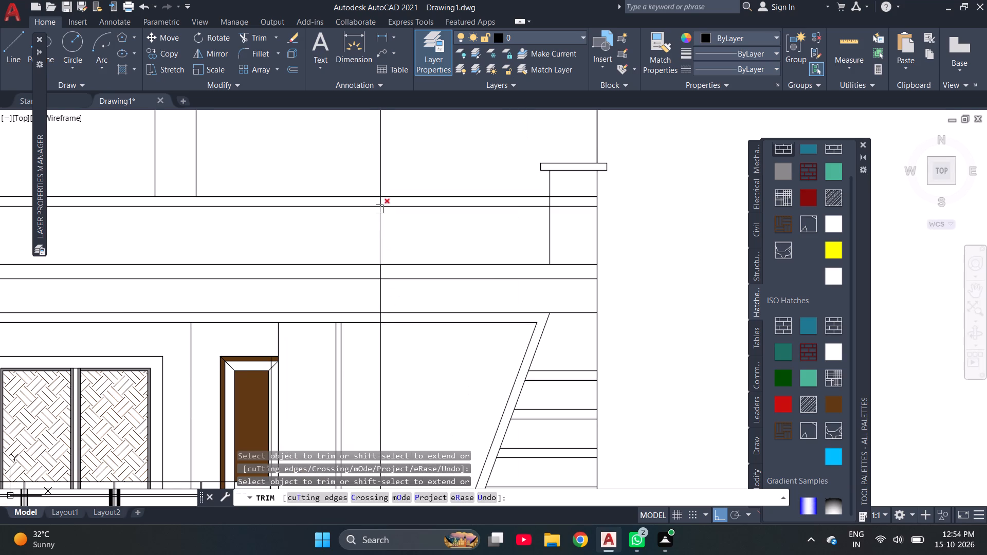
pyautogui.scroll(3, 379, 209)
pyautogui.click(379, 191)
pyautogui.click(379, 261)
pyautogui.scroll(-2, 379, 261)
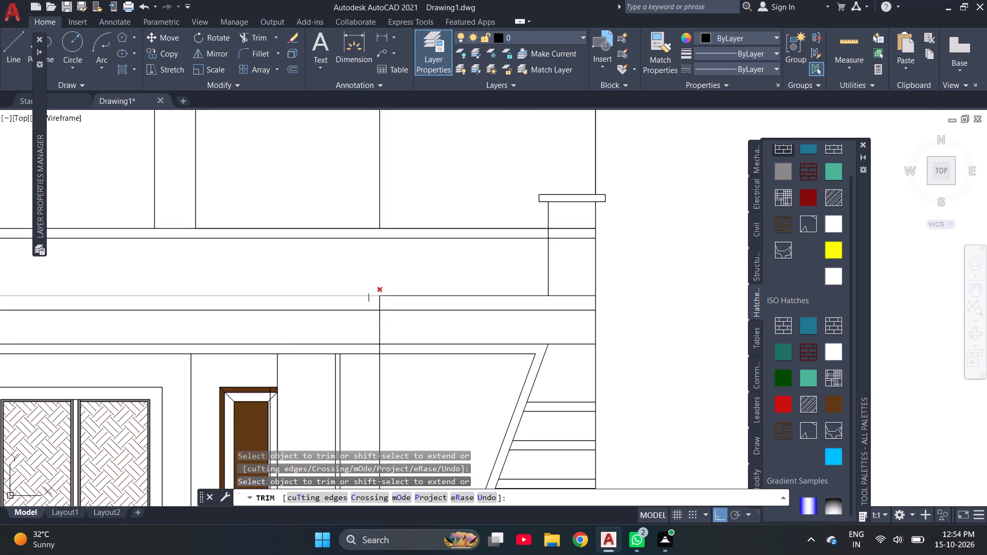
pyautogui.scroll(4, 378, 305)
pyautogui.click(378, 305)
pyautogui.scroll(-2, 350, 229)
pyautogui.click(368, 298)
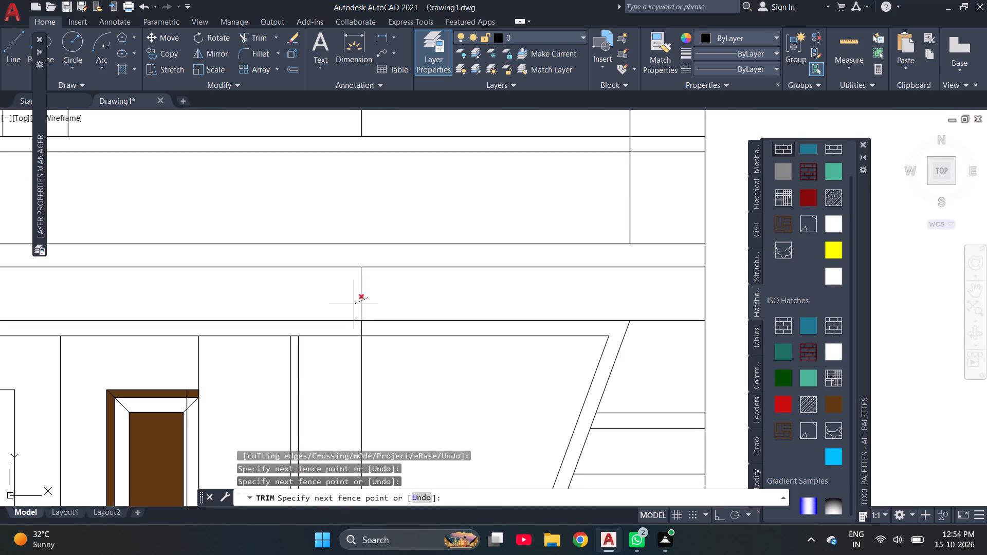
pyautogui.click(342, 304)
pyautogui.scroll(-2, 367, 257)
pyautogui.scroll(4, 363, 287)
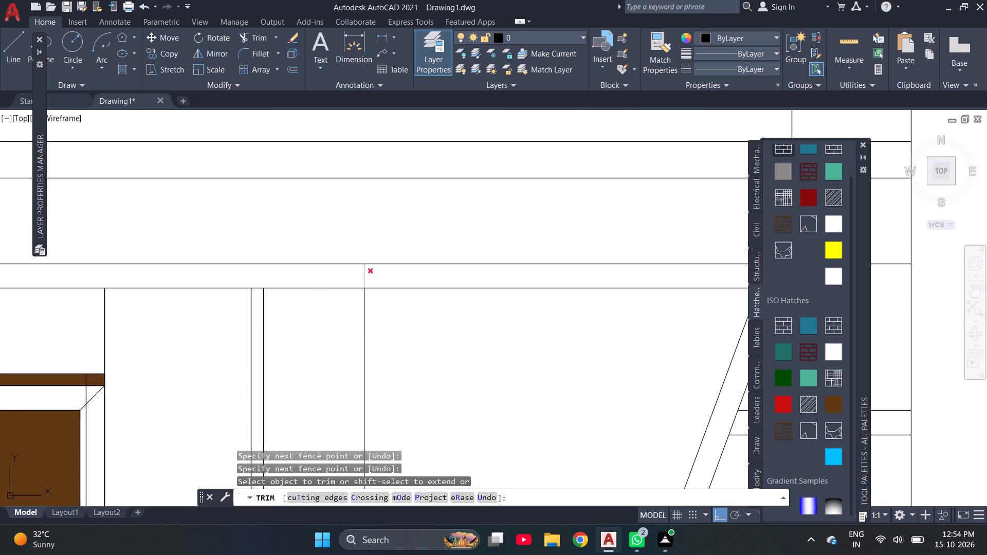
pyautogui.click(363, 279)
pyautogui.click(369, 327)
pyautogui.click(351, 332)
pyautogui.scroll(-3, 354, 247)
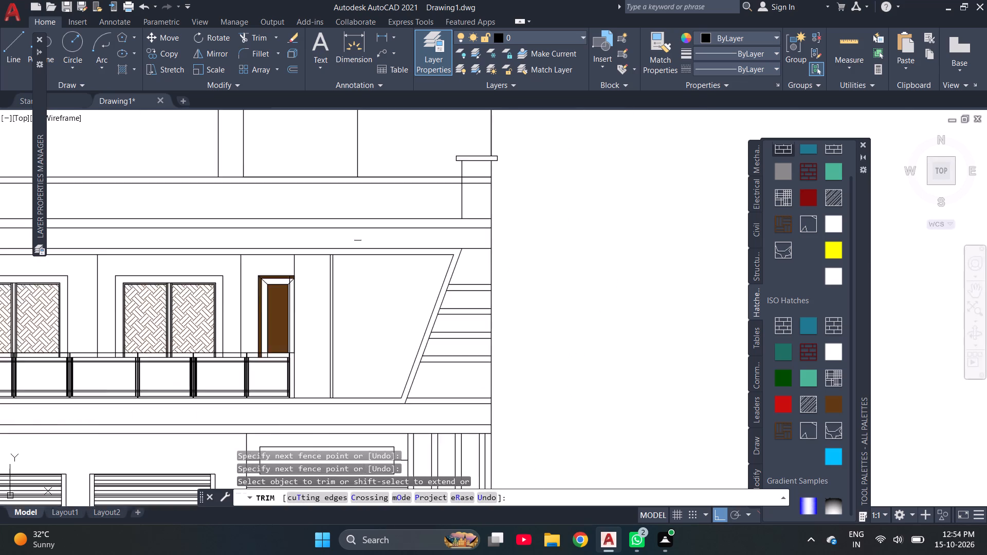
pyautogui.scroll(-2, 357, 236)
pyautogui.scroll(6, 362, 176)
pyautogui.scroll(-2, 360, 224)
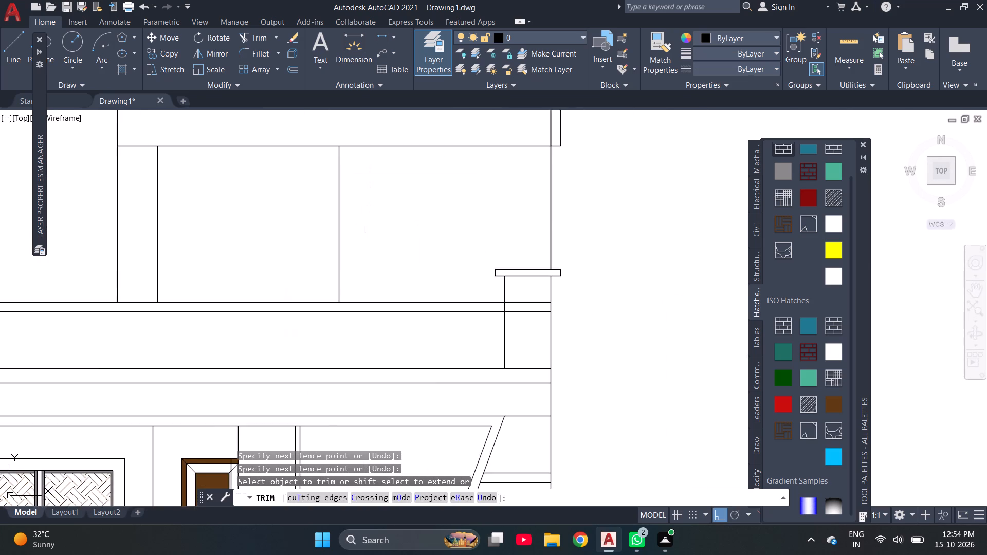
pyautogui.scroll(-1, 360, 230)
pyautogui.press('Escape')
pyautogui.press('Escape')
# Offset the rooftop room's centre vertical line 3' to each side.
pyautogui.write("O 3'")
pyautogui.press('Return')
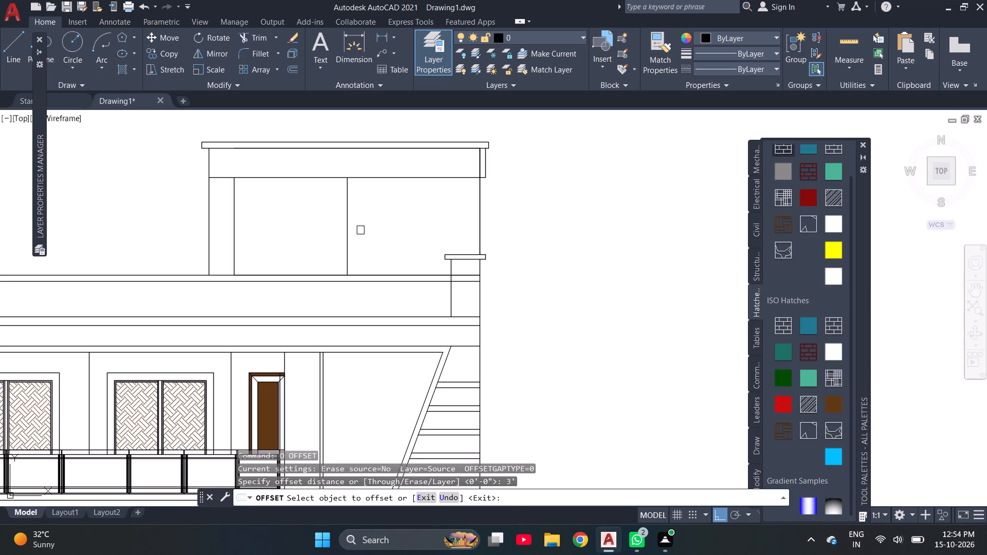
pyautogui.click(348, 250)
pyautogui.click(413, 245)
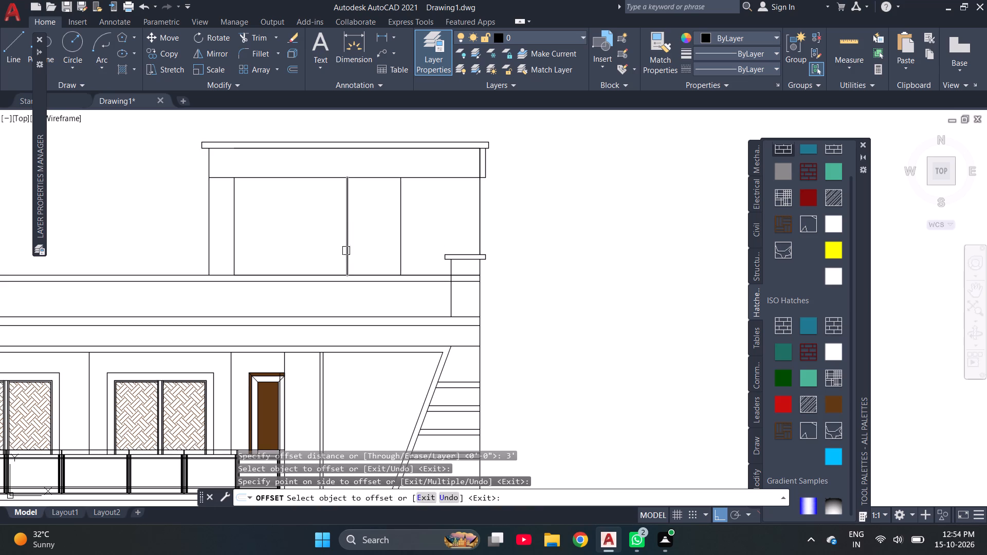
pyautogui.click(346, 251)
pyautogui.click(312, 251)
pyautogui.press('Escape')
pyautogui.press('Escape')
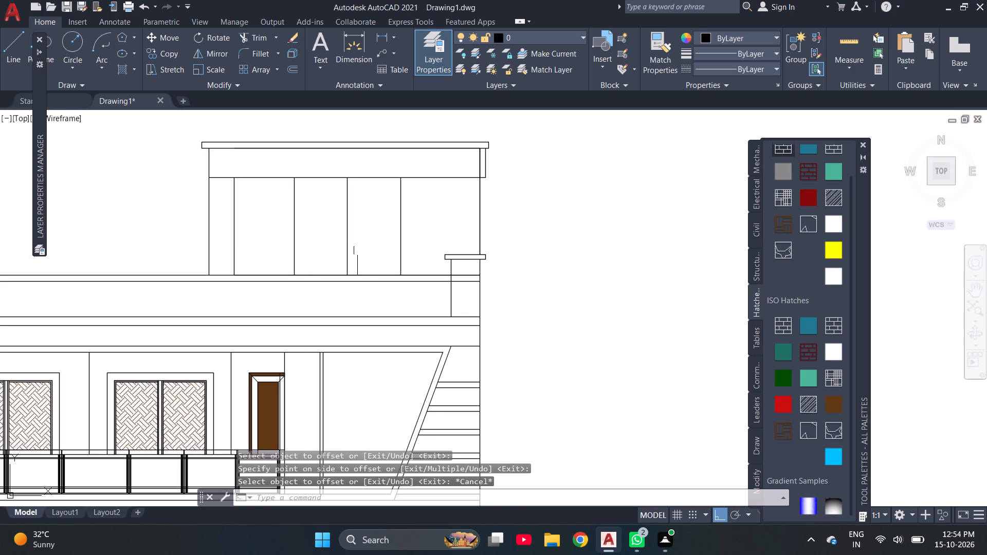
# Remove the centre vertical line between the two 3' offset lines with Trim.
pyautogui.write('TR')
pyautogui.press('space')
pyautogui.click(348, 238)
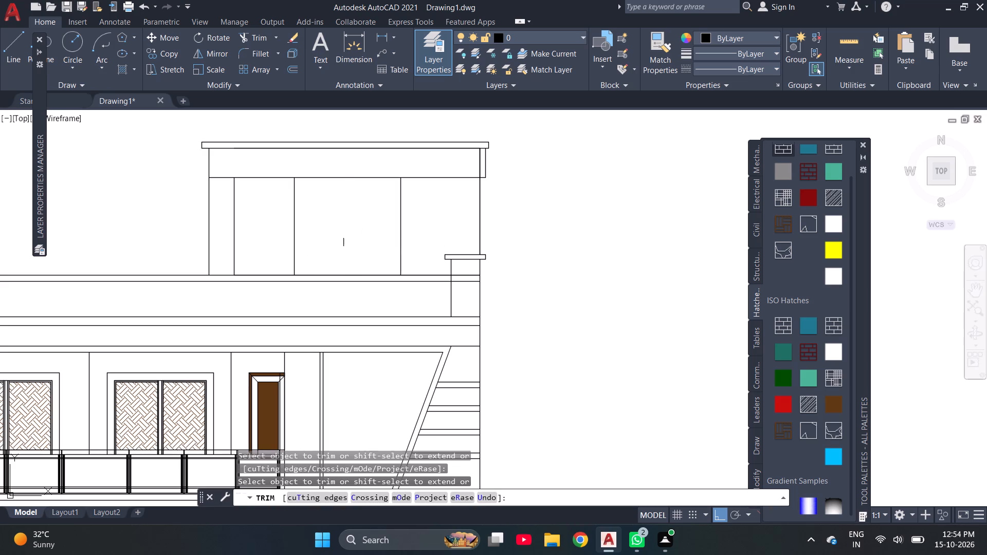
pyautogui.press('Escape')
pyautogui.press('Escape')
# Check the distance from the right offset line to the room's right wall with a linear dimension, without placing it.
pyautogui.write('DIML')
pyautogui.press('Return')
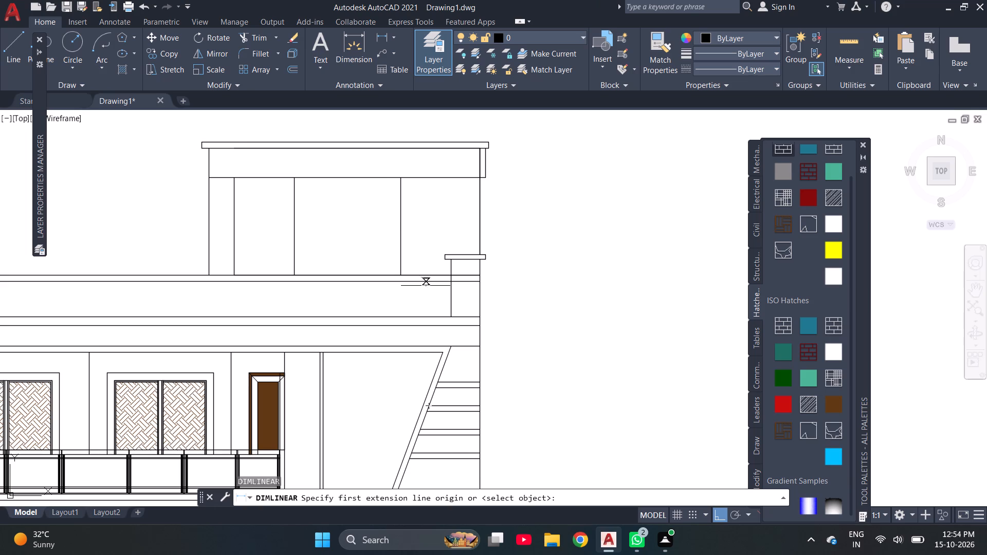
pyautogui.click(400, 218)
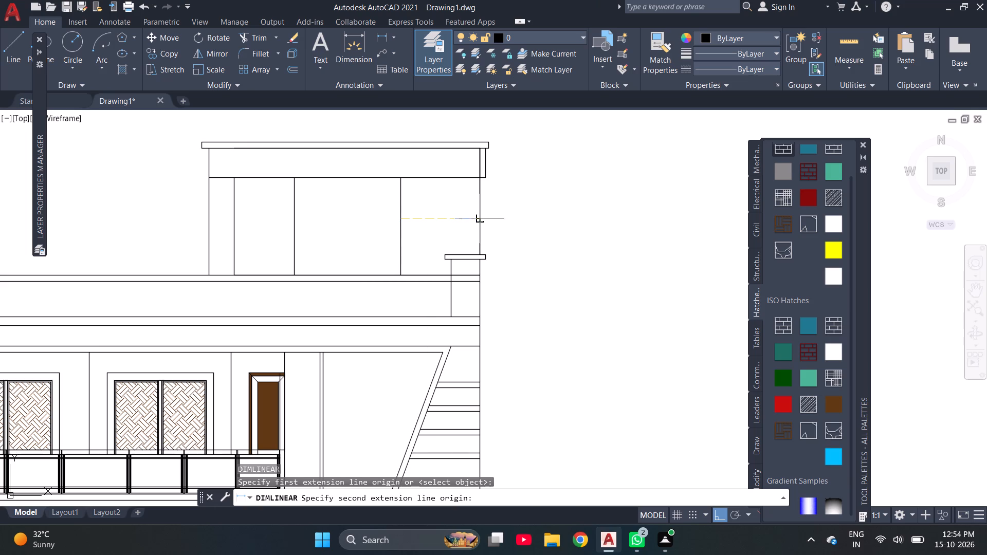
pyautogui.click(481, 218)
pyautogui.press('Escape')
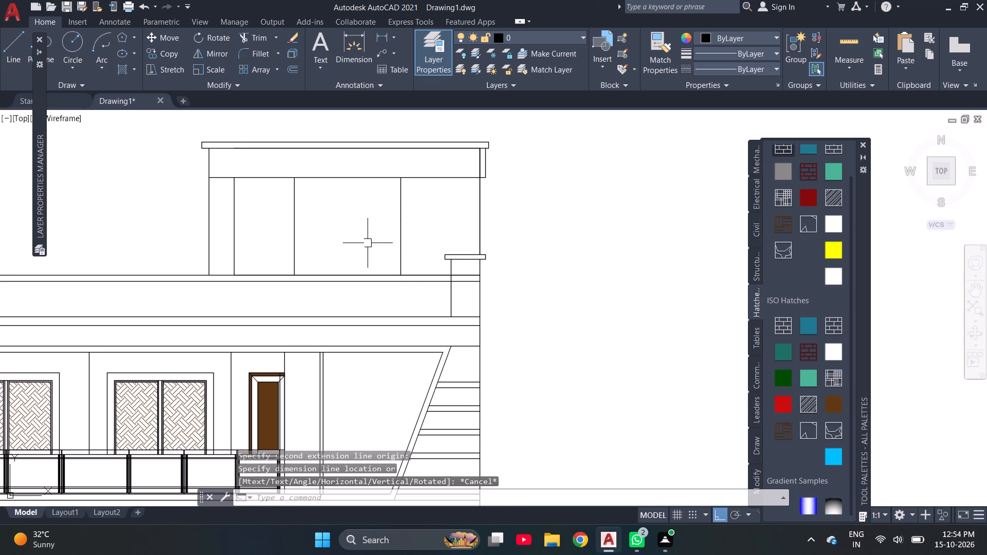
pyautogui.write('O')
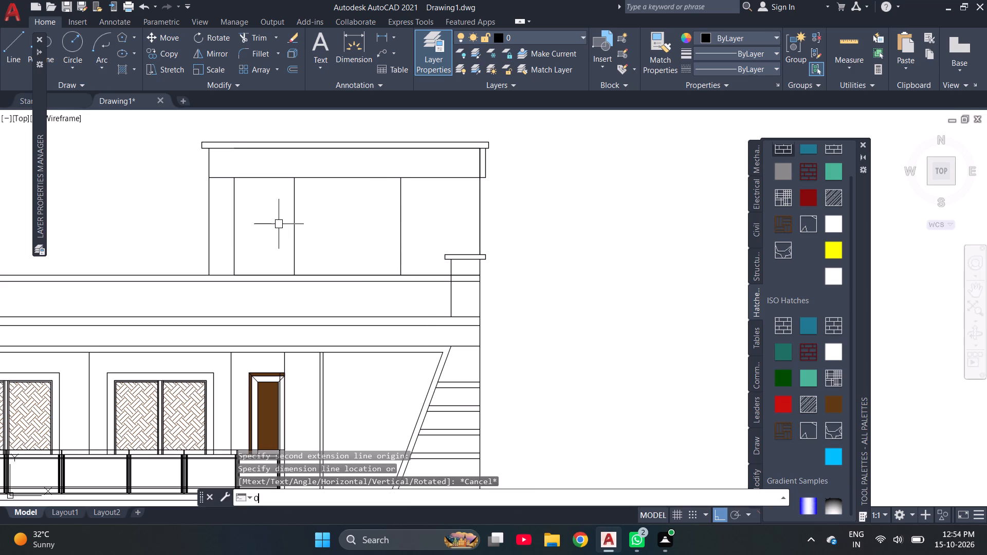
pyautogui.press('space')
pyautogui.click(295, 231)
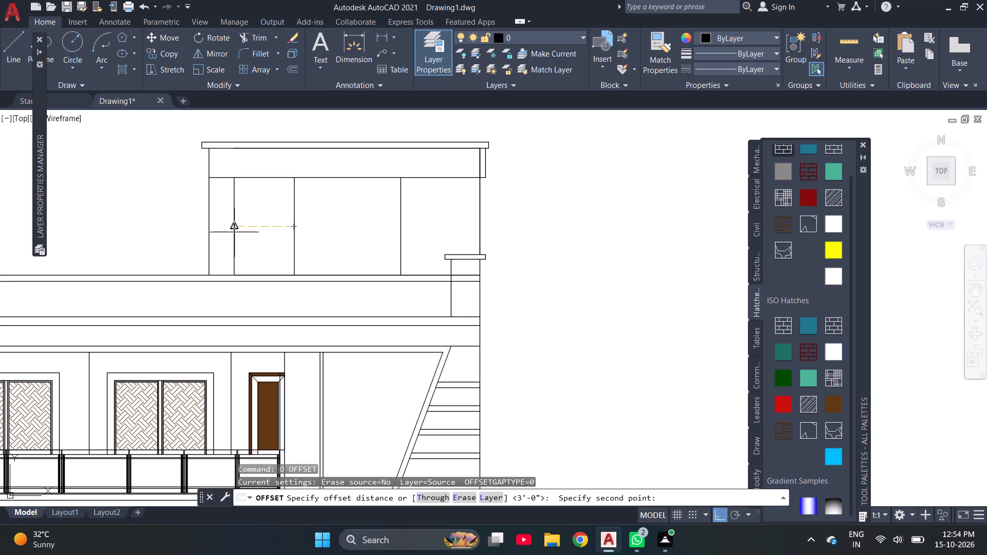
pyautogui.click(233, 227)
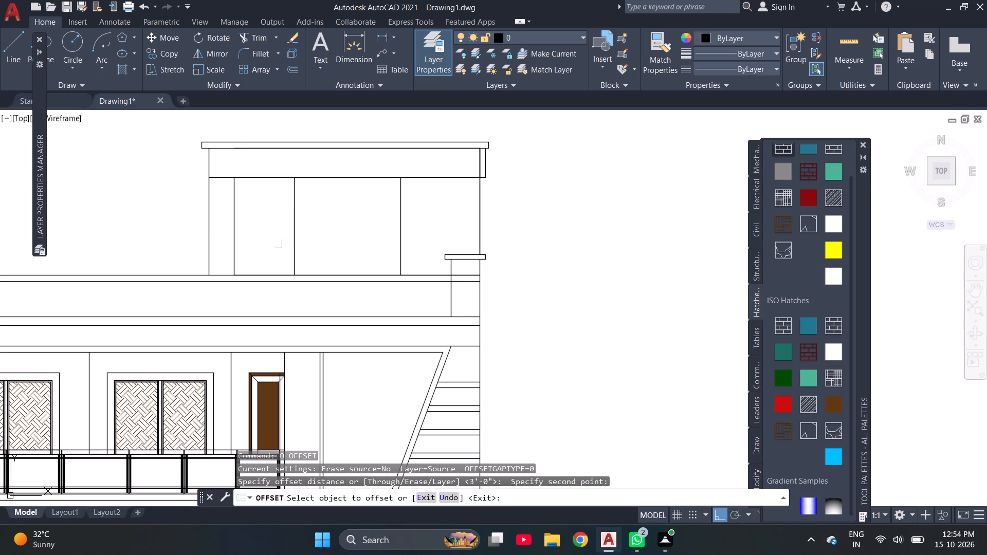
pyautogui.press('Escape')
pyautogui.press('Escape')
# Check the distance from the left offset line to the room's inner left vertical with a linear dimension, without placing it.
pyautogui.press('d')
pyautogui.press('i')
pyautogui.write('ML')
pyautogui.press('space')
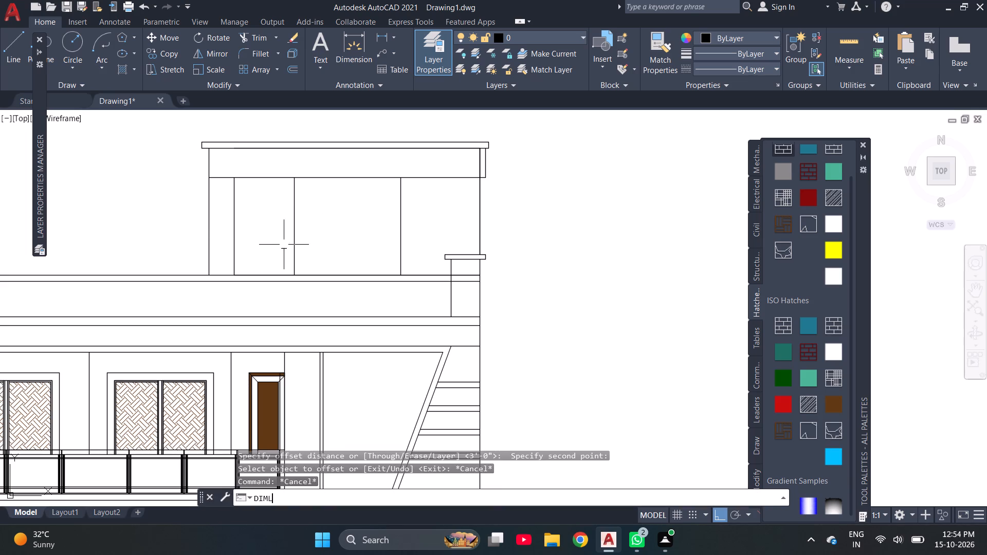
pyautogui.click(294, 229)
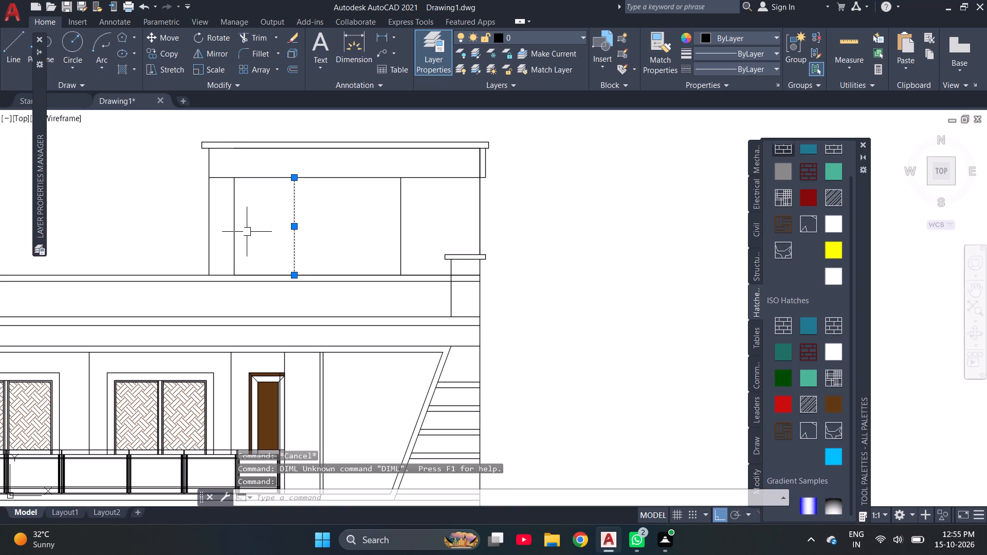
pyautogui.press('Escape')
pyautogui.press('Escape')
pyautogui.write('DIML')
pyautogui.press('Return')
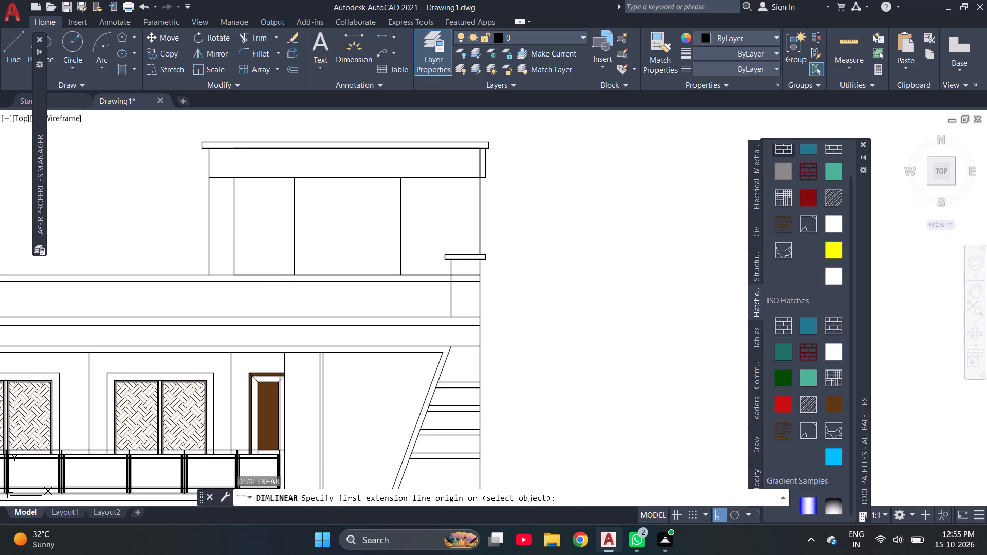
pyautogui.click(293, 223)
pyautogui.click(235, 230)
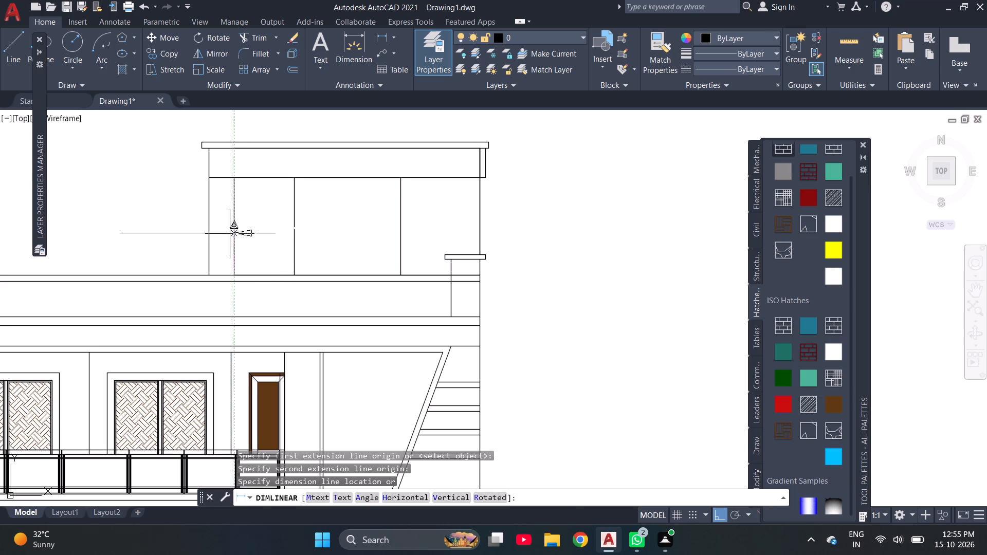
pyautogui.press('Escape')
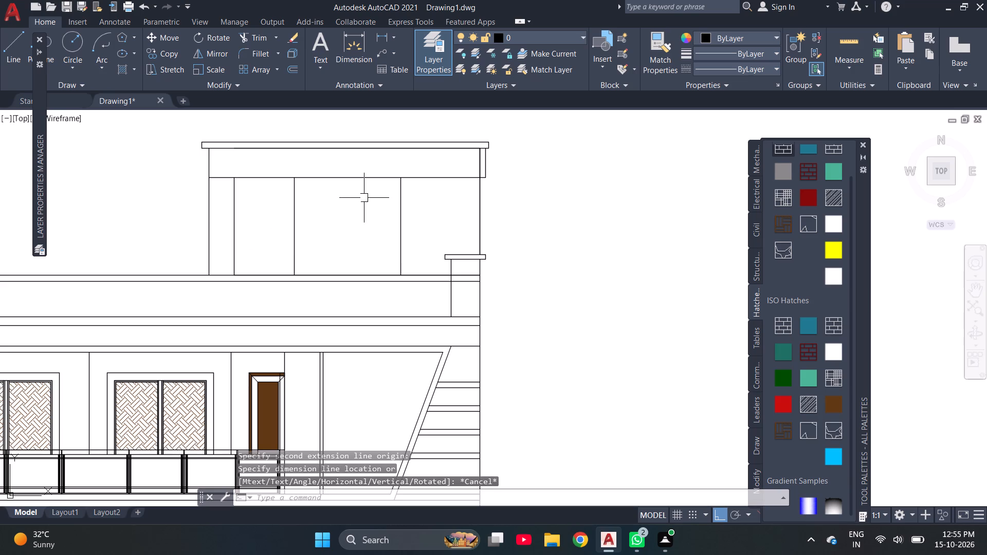
pyautogui.press('Escape')
# Draw a vertical line from the top of the rooftop room's inner left vertical up past the roof slab.
pyautogui.write('L')
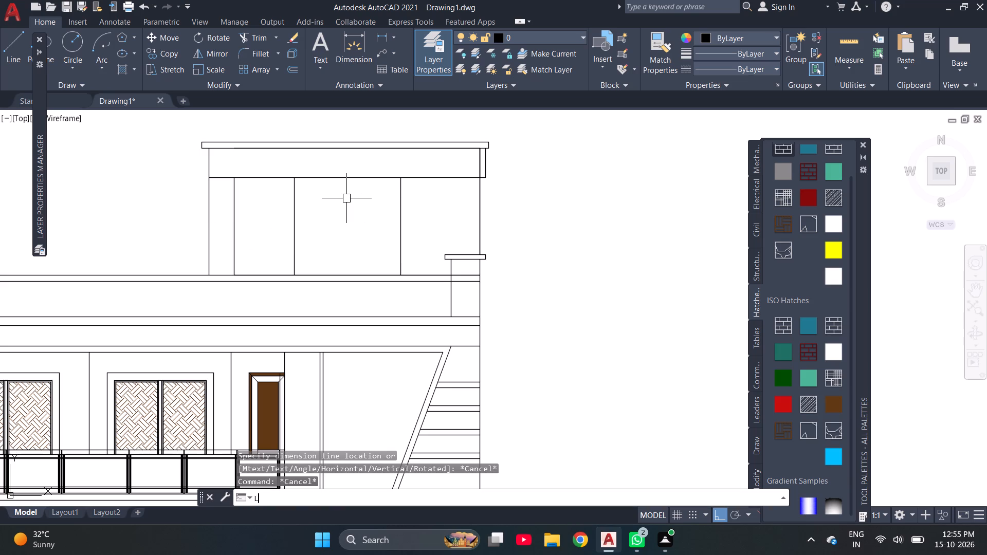
pyautogui.press('space')
pyautogui.click(236, 177)
pyautogui.scroll(-2, 255, 199)
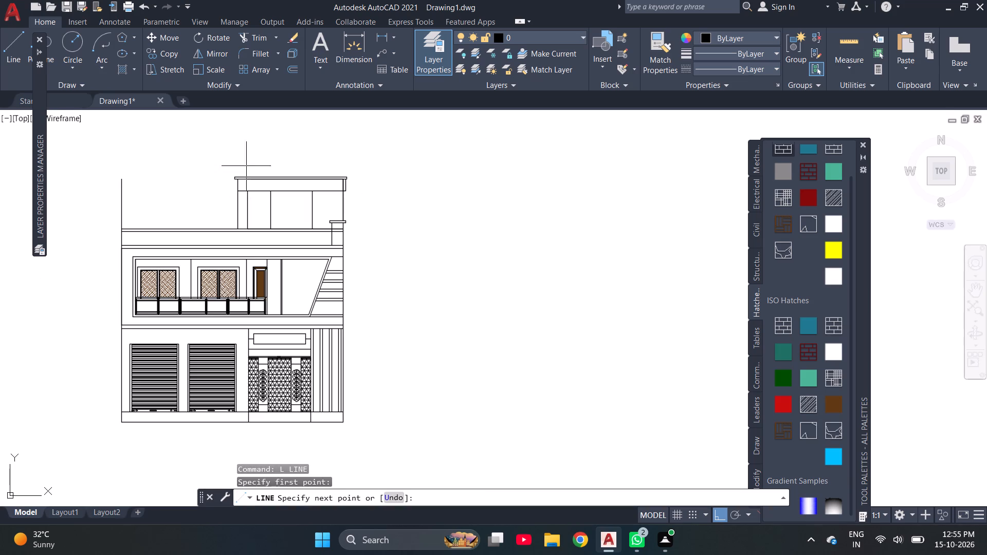
pyautogui.click(252, 147)
pyautogui.press('Escape')
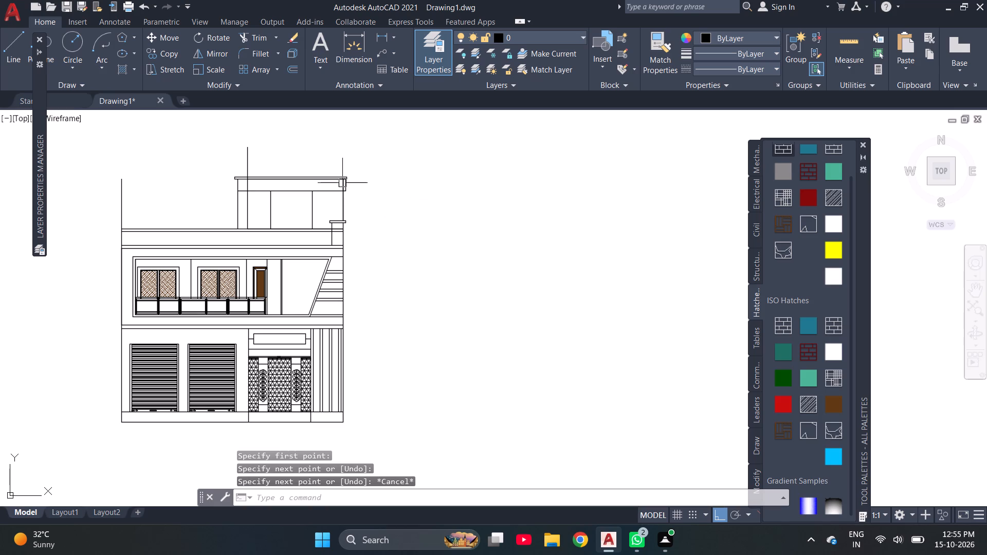
# Draw a vertical line from the top of the rooftop room's right wall up past the roof slab.
pyautogui.write('L')
pyautogui.press('space')
pyautogui.scroll(2, 349, 199)
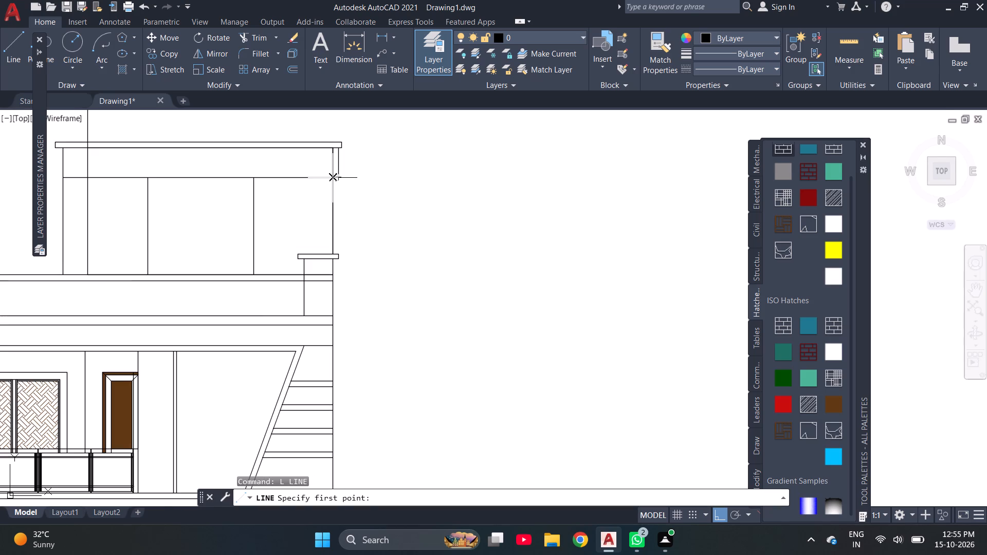
pyautogui.scroll(2, 334, 179)
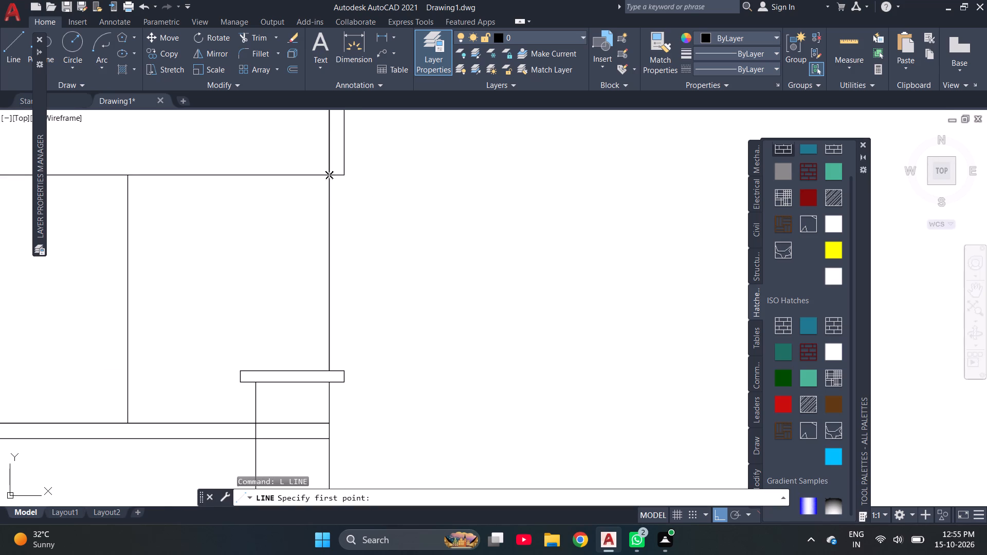
pyautogui.click(328, 174)
pyautogui.scroll(-2, 393, 277)
pyautogui.click(355, 156)
pyautogui.press('Escape')
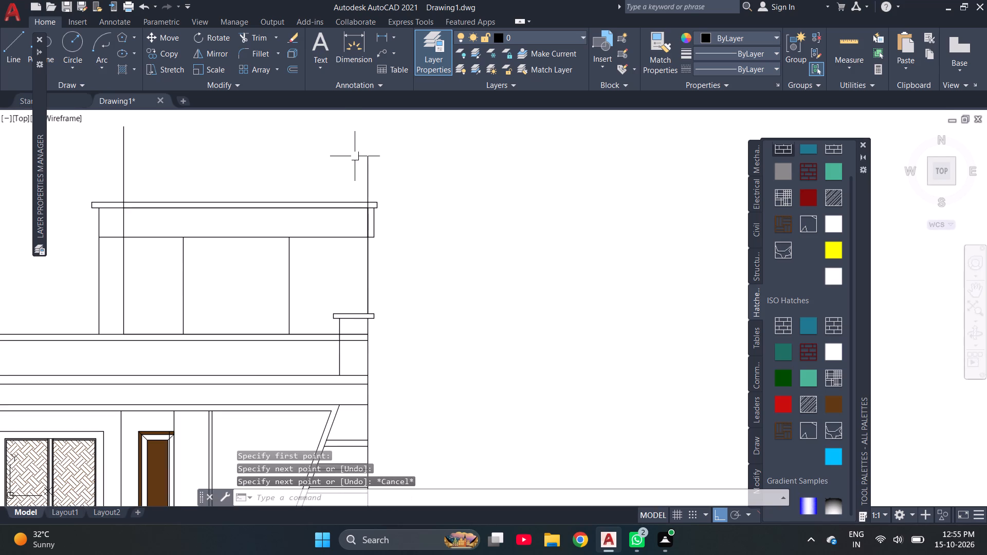
pyautogui.press('Escape')
pyautogui.press('Escape')
# Draw a horizontal line above the roof slab connecting the two vertical guide lines.
pyautogui.write('L')
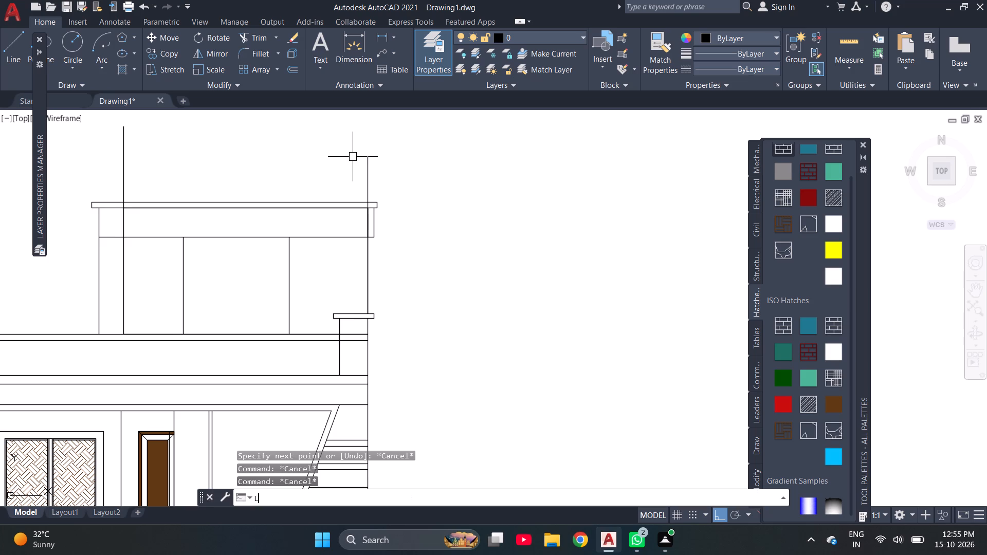
pyautogui.press('space')
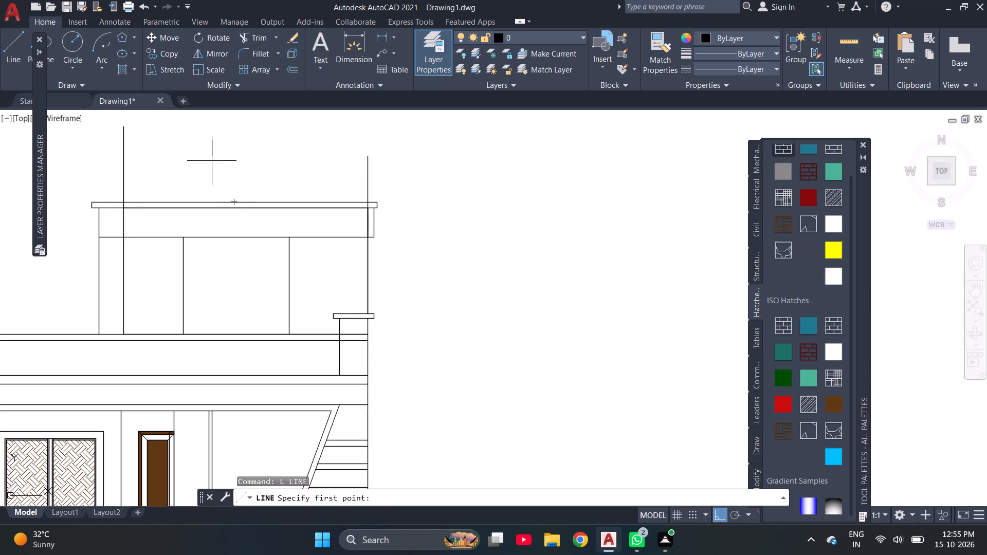
pyautogui.press('Escape')
pyautogui.write('L')
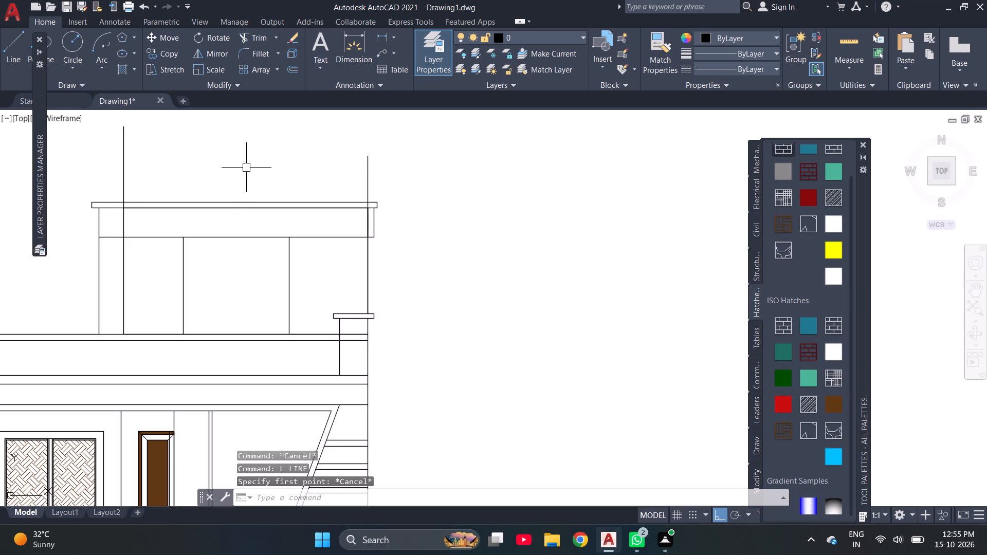
pyautogui.press('space')
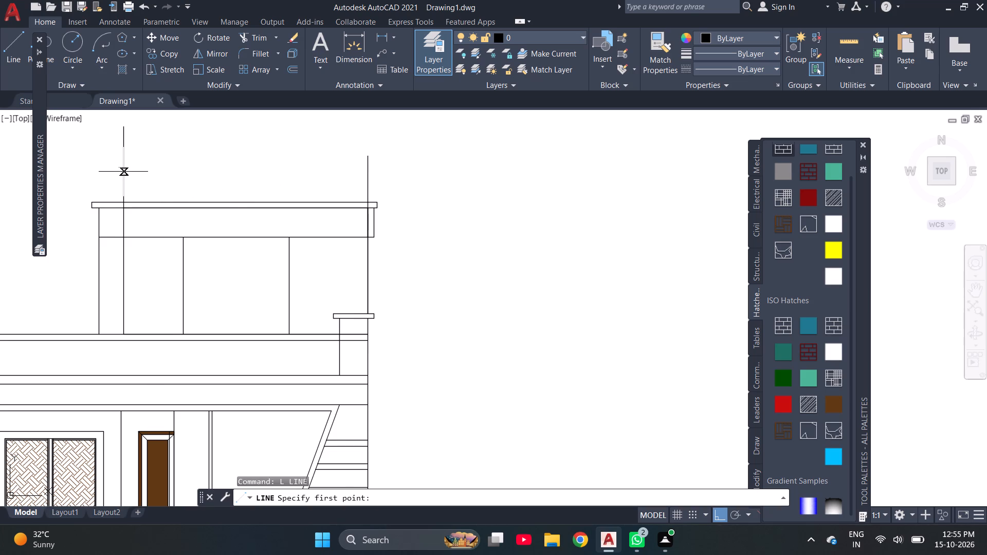
pyautogui.click(123, 172)
pyautogui.click(369, 173)
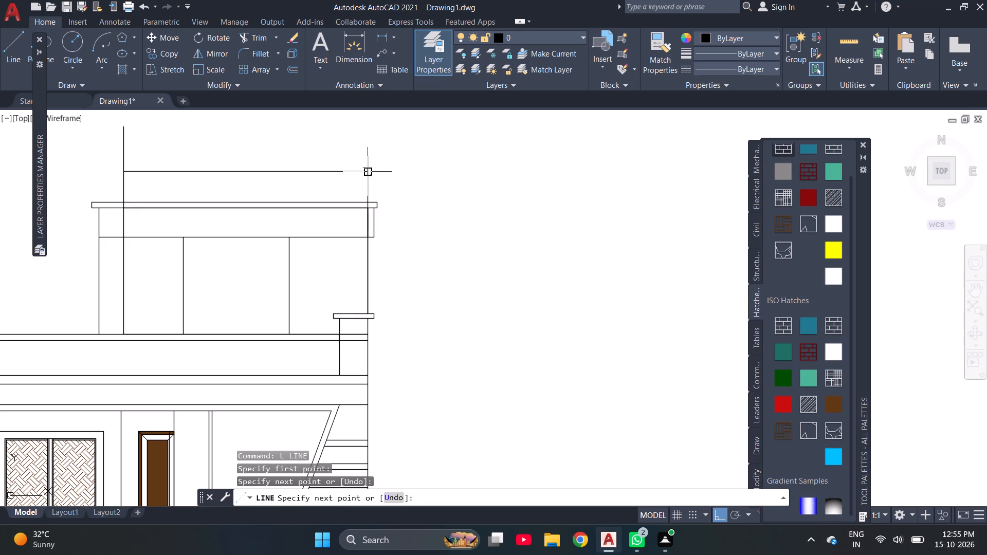
pyautogui.press('Escape')
pyautogui.press('Escape')
# Draw a vertical centre line from the midpoint of the horizontal guide line down to the base of the rooftop room.
pyautogui.write('L')
pyautogui.press('space')
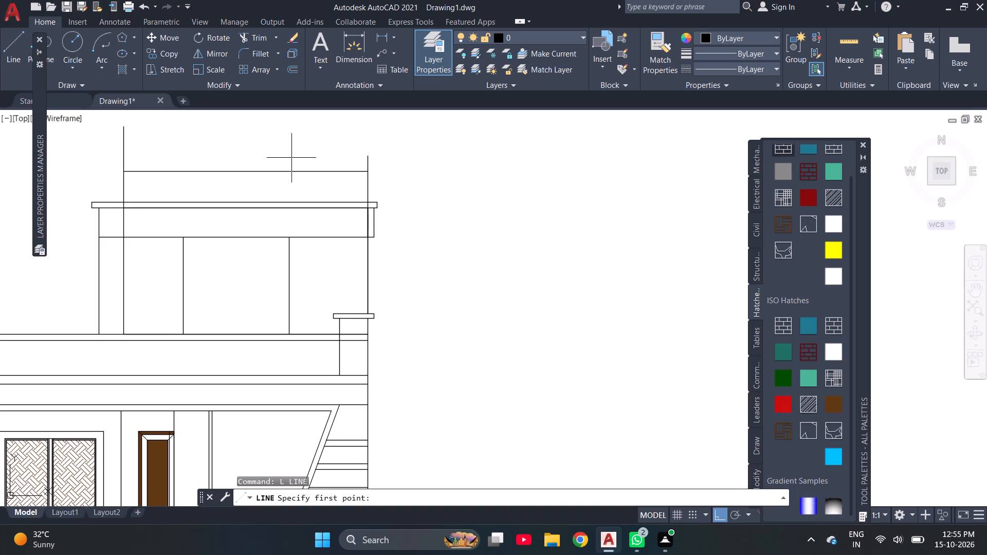
pyautogui.click(244, 171)
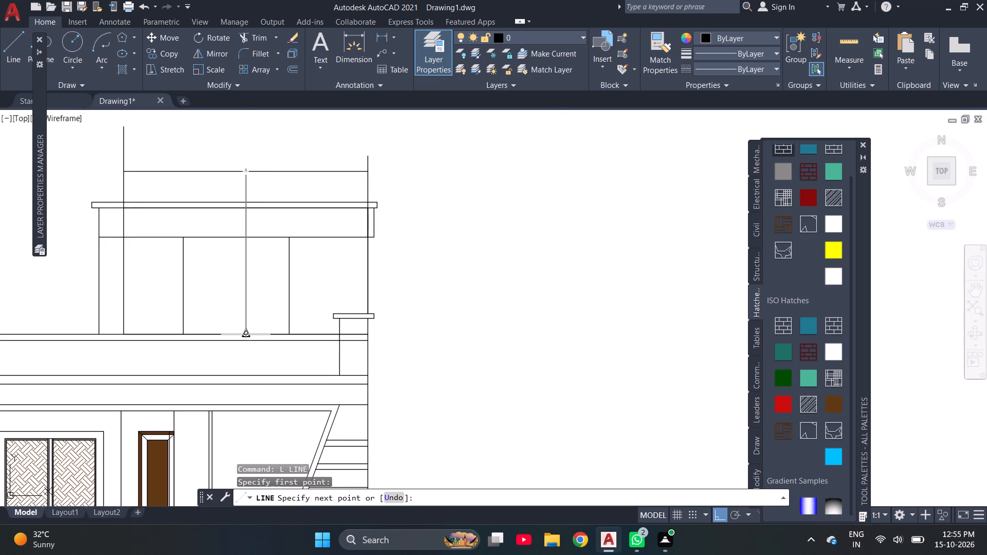
pyautogui.scroll(3, 244, 334)
pyautogui.click(247, 336)
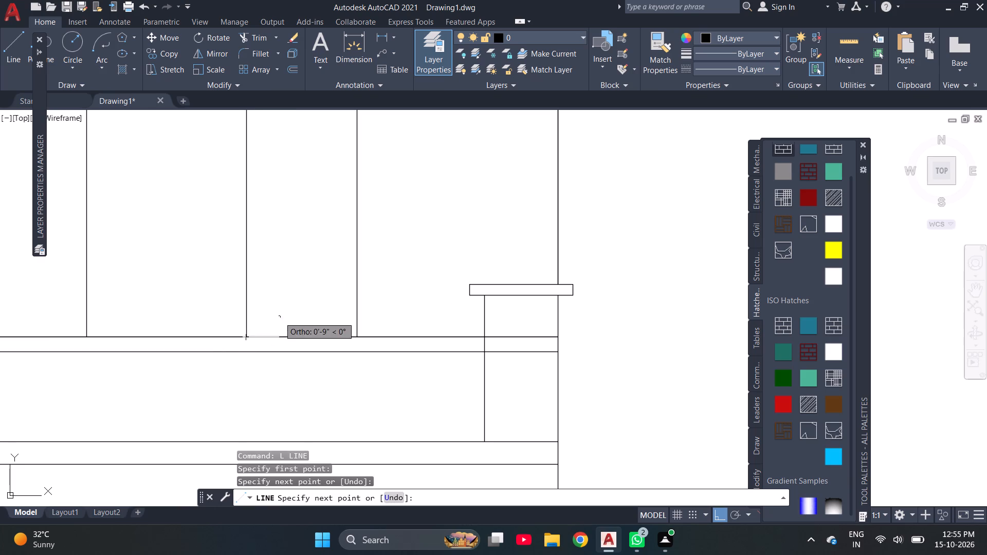
pyautogui.press('Escape')
pyautogui.press('Escape')
# Offset the new centre line by 3' to both sides.
pyautogui.scroll(-2, 281, 316)
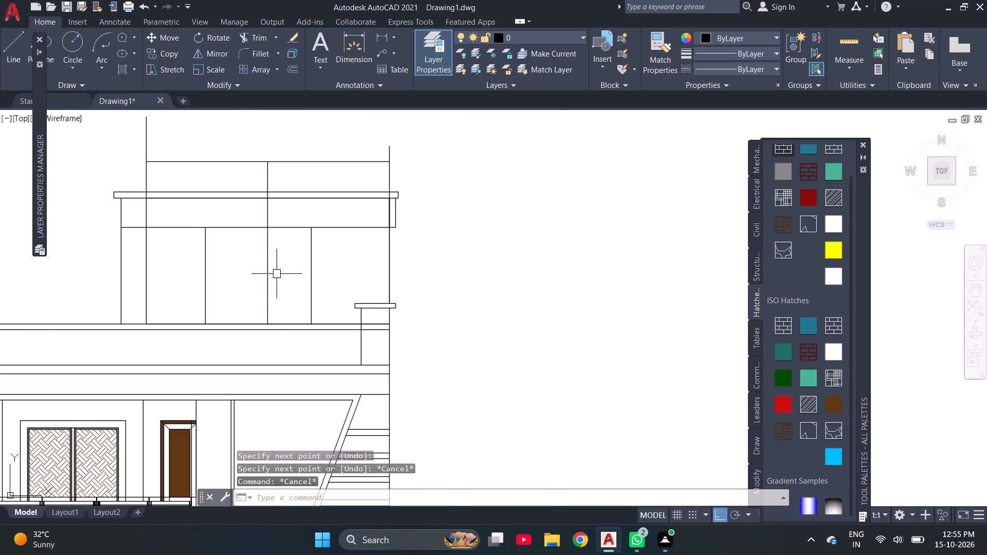
pyautogui.press('o')
pyautogui.press('space')
pyautogui.write("3'")
pyautogui.press('Return')
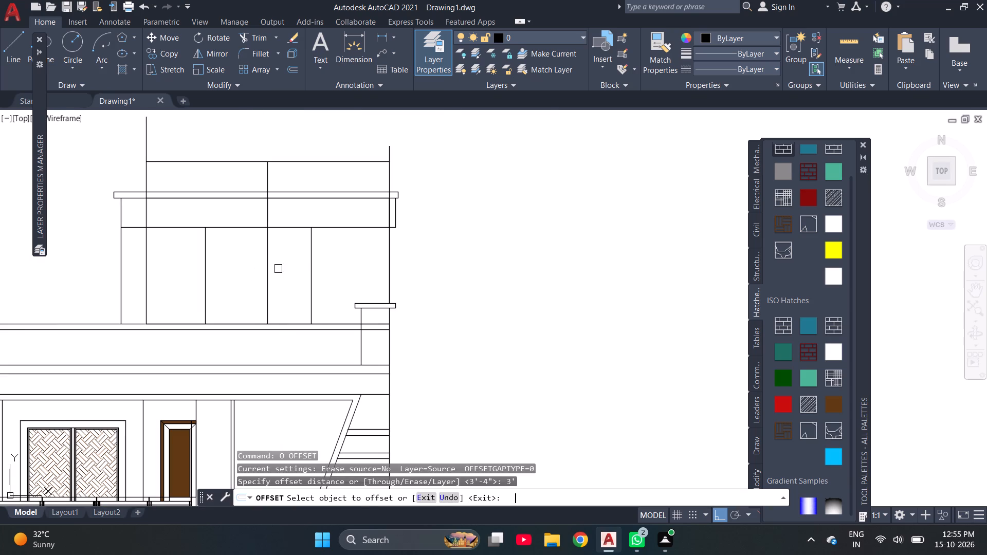
pyautogui.click(266, 272)
pyautogui.click(330, 263)
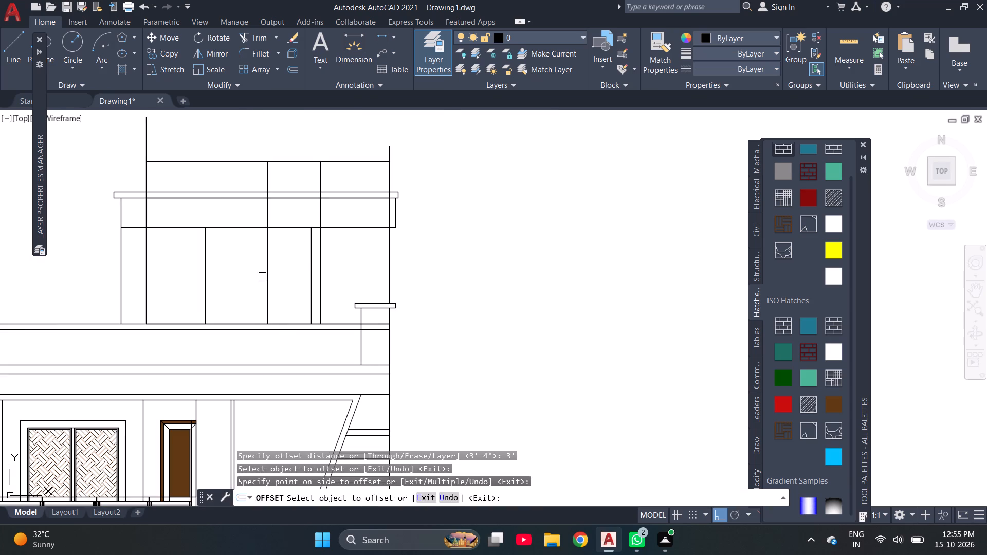
pyautogui.click(266, 273)
pyautogui.click(222, 278)
pyautogui.press('Escape')
pyautogui.press('Escape')
# Remove the earlier opening's two side lines beside the new 3' offset lines with Trim.
pyautogui.write('TR')
pyautogui.press('space')
pyautogui.click(202, 274)
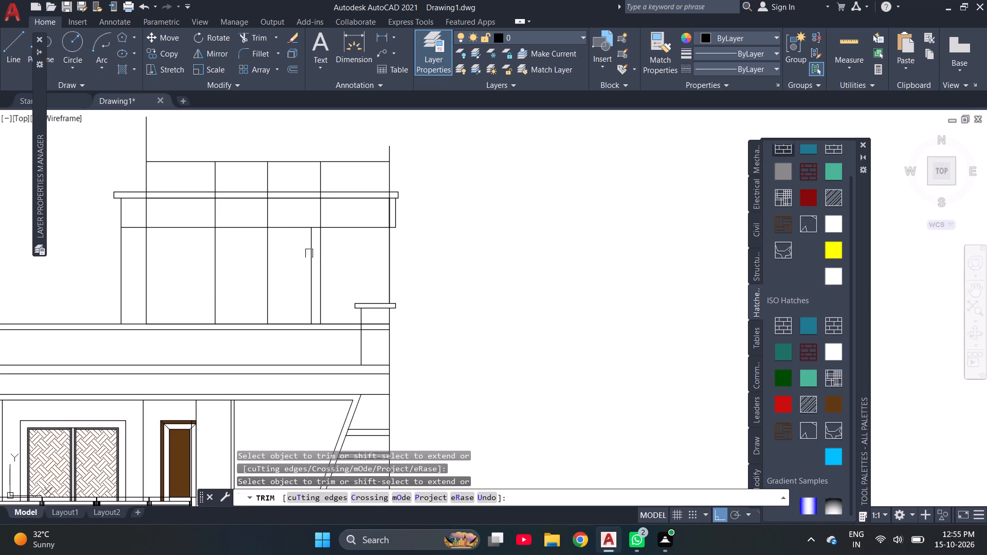
pyautogui.click(309, 255)
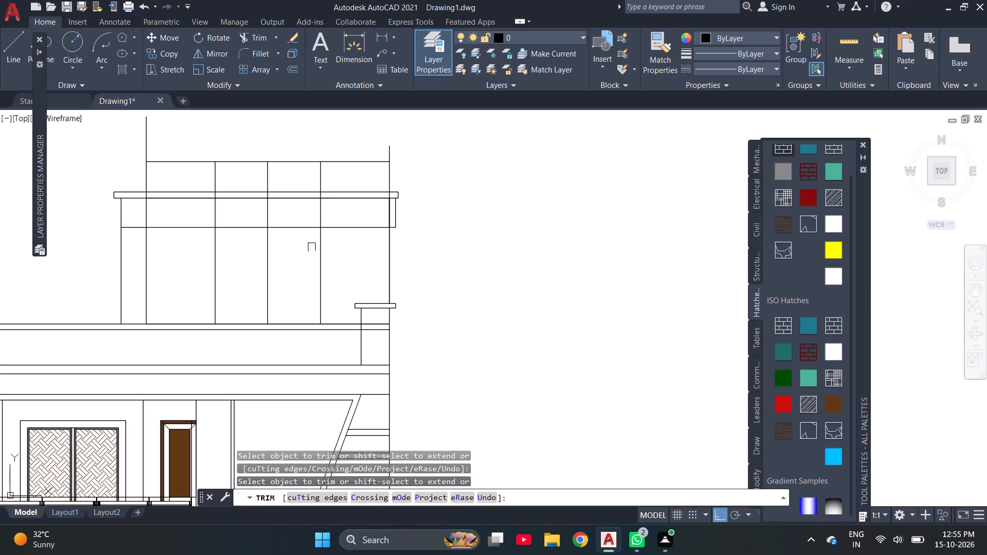
# Trim the centre line and both offset lines where they cross the band below the roof slab and the slab itself.
pyautogui.click(319, 216)
pyautogui.click(266, 215)
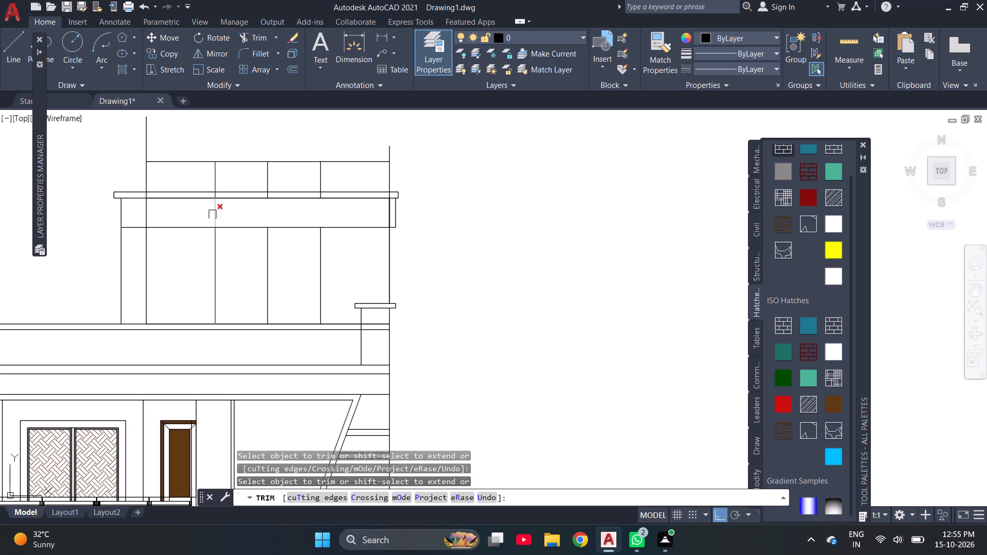
pyautogui.click(212, 213)
pyautogui.scroll(4, 217, 169)
pyautogui.moveTo(142, 332); pyautogui.dragTo(322, 343)
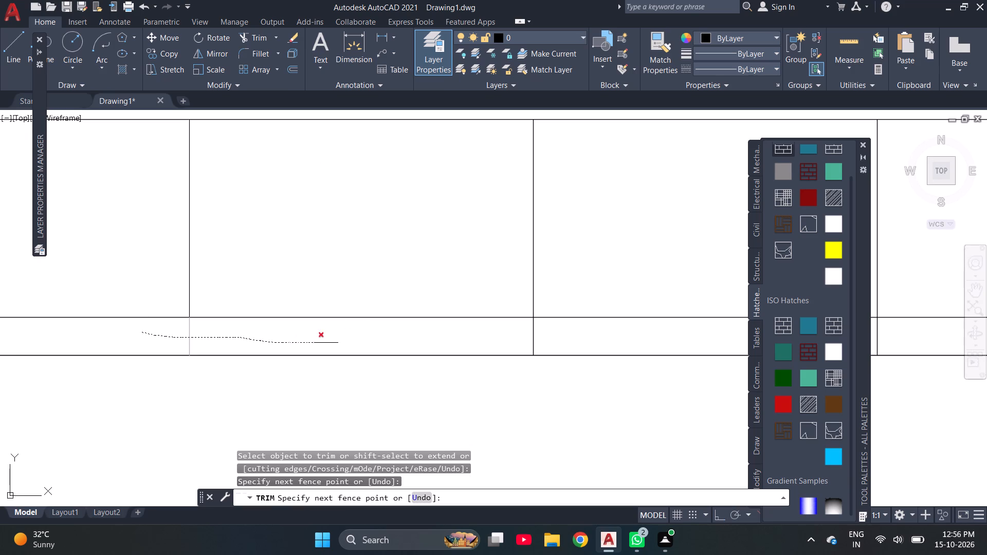
pyautogui.moveTo(322, 343); pyautogui.dragTo(590, 341)
pyautogui.scroll(-3, 186, 266)
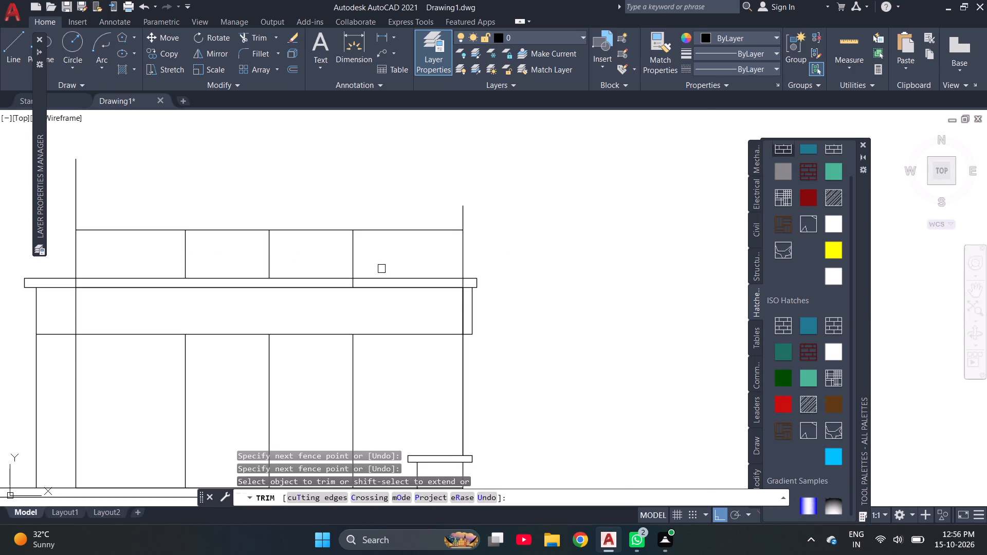
pyautogui.scroll(4, 381, 269)
pyautogui.moveTo(286, 333); pyautogui.dragTo(178, 326)
pyautogui.scroll(-3, 317, 277)
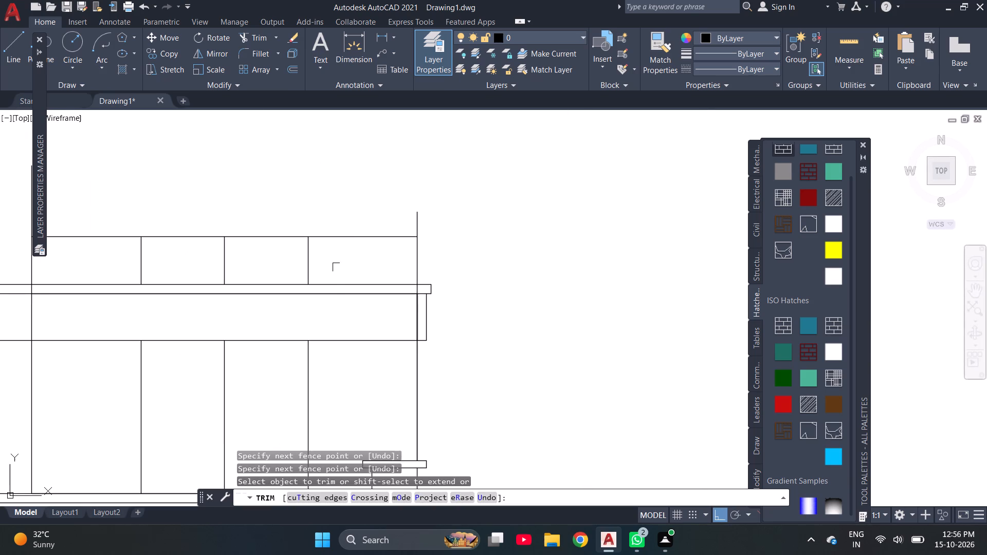
# Trim away the guide lines above the roof slab and the inner left vertical's piece within the slab.
pyautogui.moveTo(336, 267); pyautogui.dragTo(317, 229)
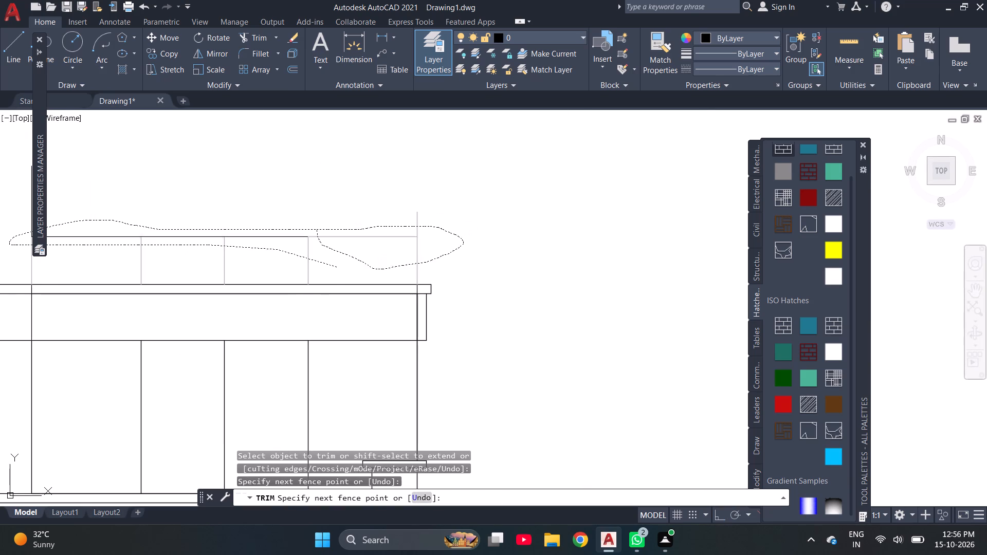
pyautogui.scroll(-2, 408, 236)
pyautogui.scroll(4, 242, 258)
pyautogui.scroll(2, 341, 247)
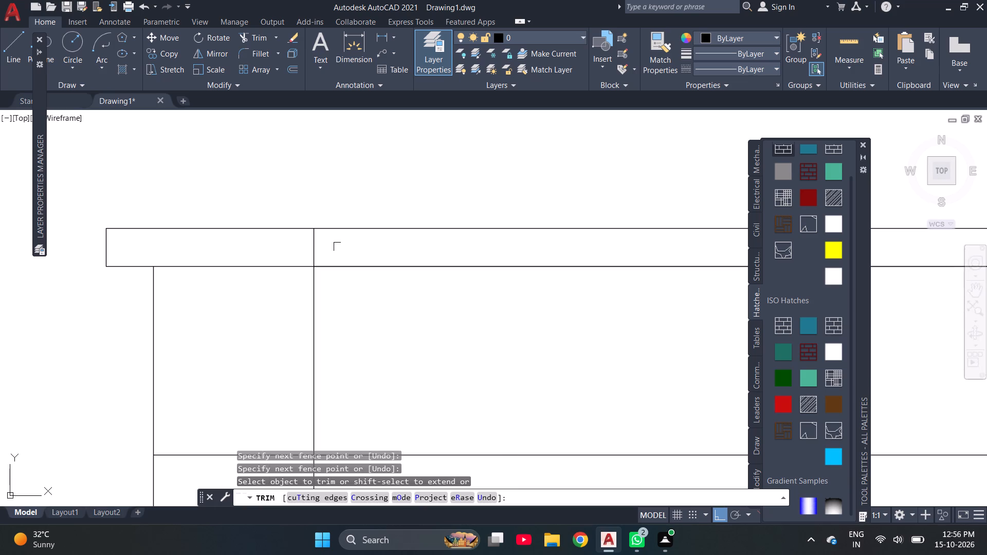
pyautogui.moveTo(337, 247); pyautogui.dragTo(288, 252)
pyautogui.scroll(-2, 228, 206)
pyautogui.scroll(-2, 368, 216)
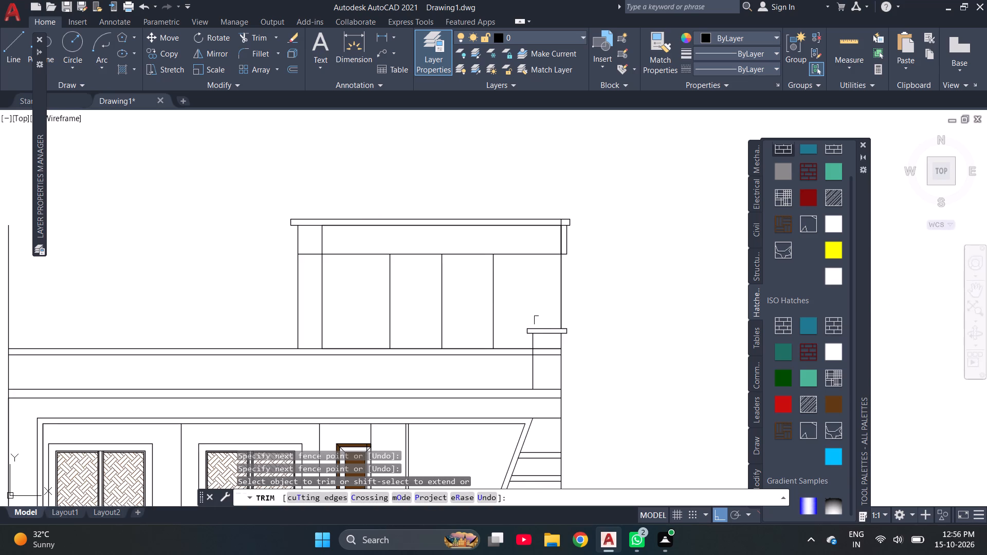
# Trim the horizontal line at the opening's head on both sides, keeping only the part across the 6' opening.
pyautogui.scroll(1, 539, 322)
pyautogui.scroll(-1, 477, 292)
pyautogui.scroll(-1, 427, 283)
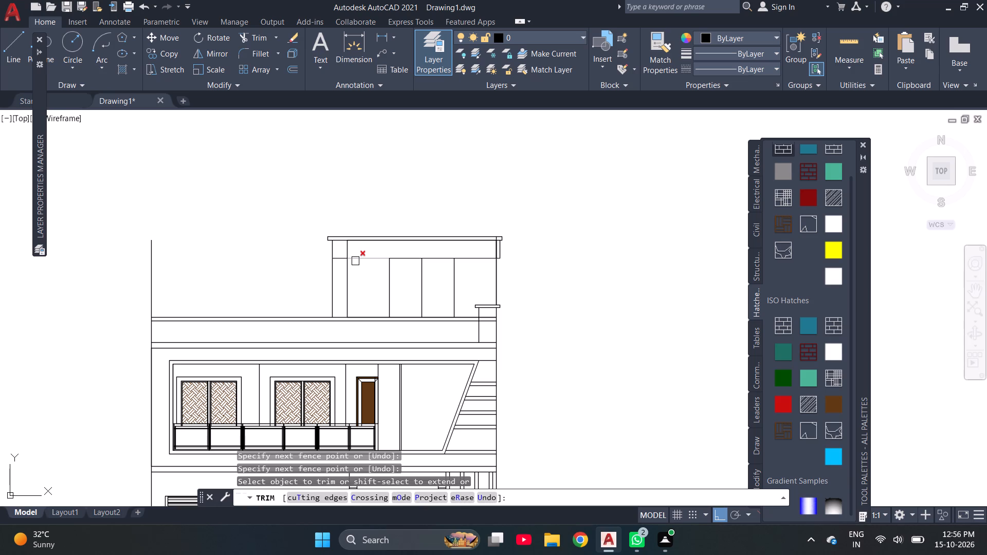
pyautogui.scroll(-3, 355, 261)
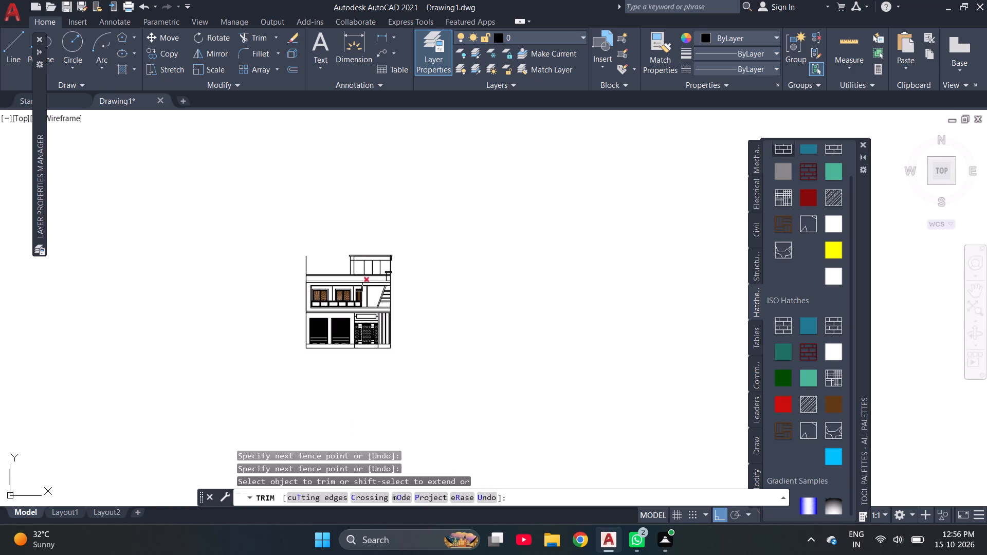
pyautogui.scroll(4, 360, 321)
pyautogui.scroll(-1, 355, 326)
pyautogui.scroll(-2, 356, 202)
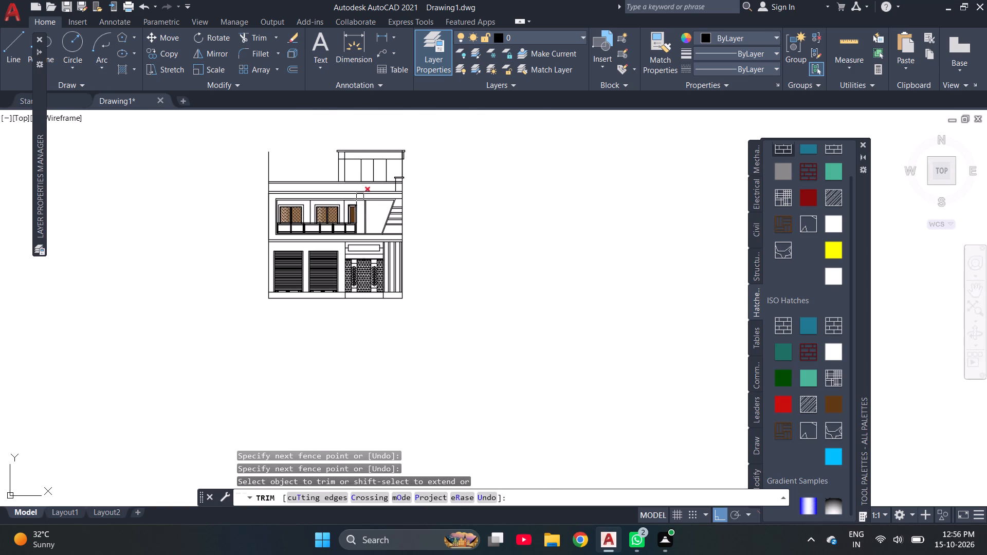
pyautogui.scroll(4, 353, 146)
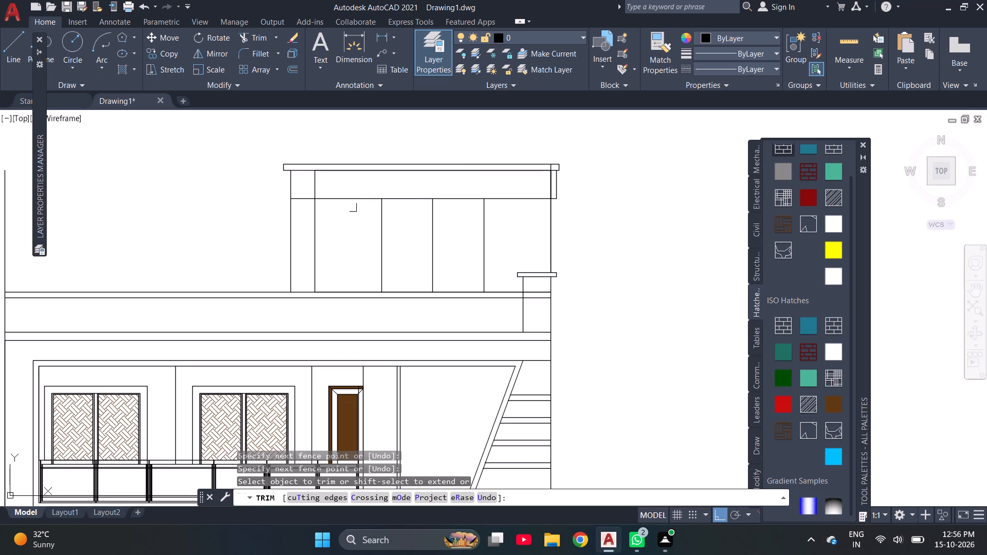
pyautogui.click(352, 202)
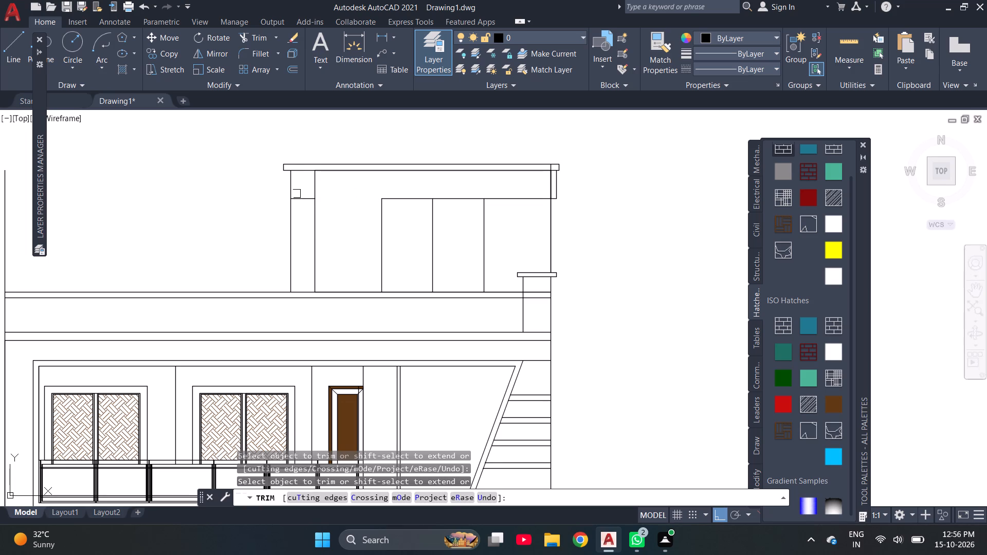
pyautogui.click(304, 198)
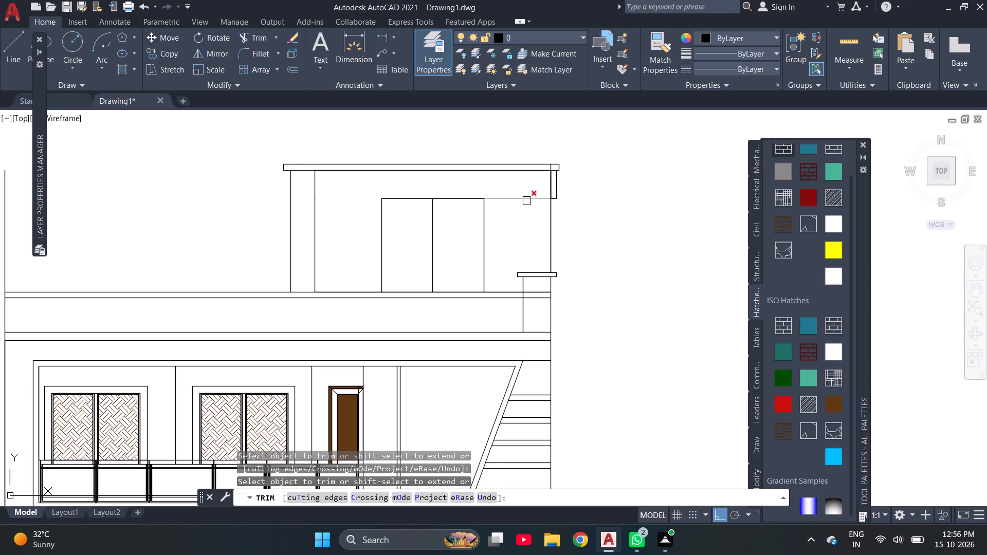
pyautogui.click(526, 201)
pyautogui.press('Escape')
pyautogui.press('Escape')
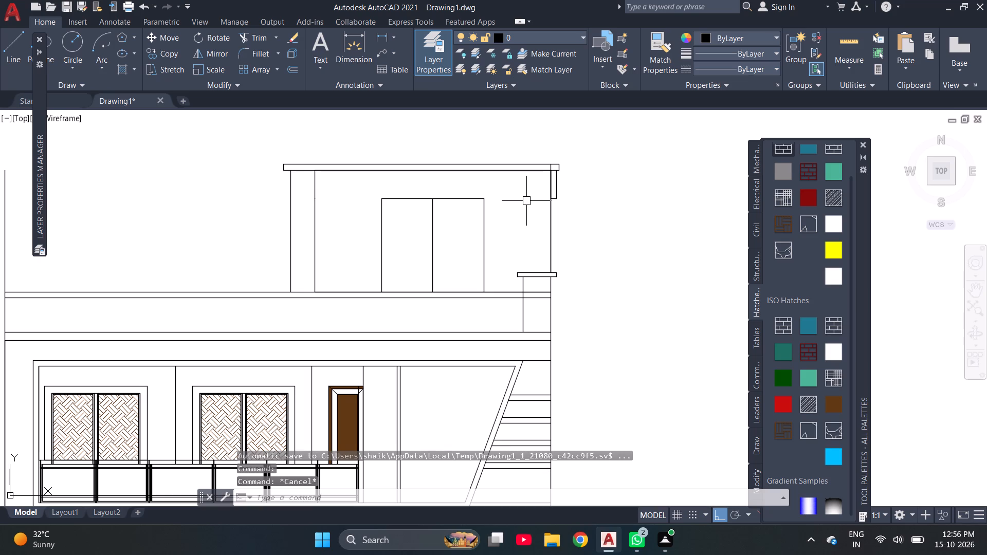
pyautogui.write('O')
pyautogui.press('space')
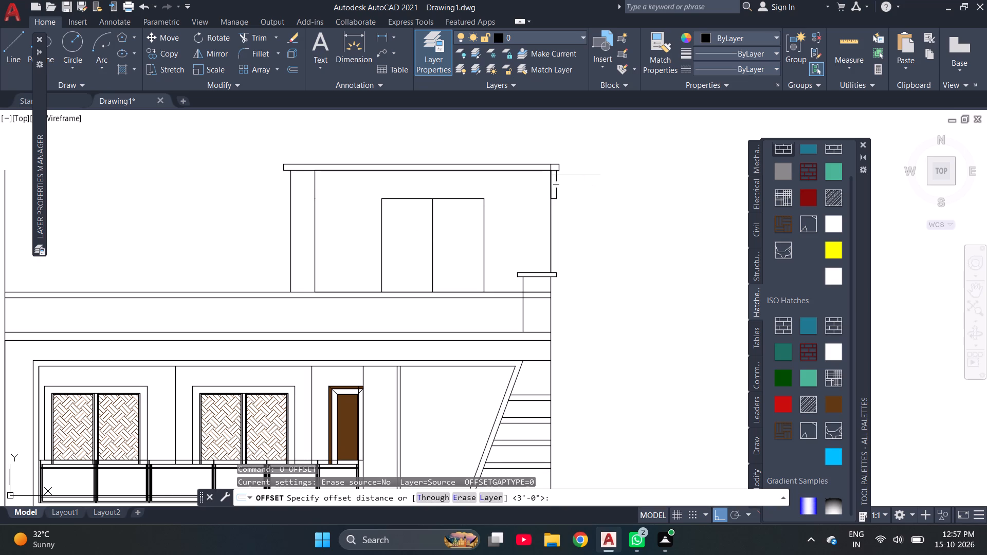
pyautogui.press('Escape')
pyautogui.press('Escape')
# Remove the small projection outside the right wall below the roof slab, trimming its outer vertical and bottom edge.
pyautogui.write('TR')
pyautogui.press('space')
pyautogui.scroll(2, 543, 166)
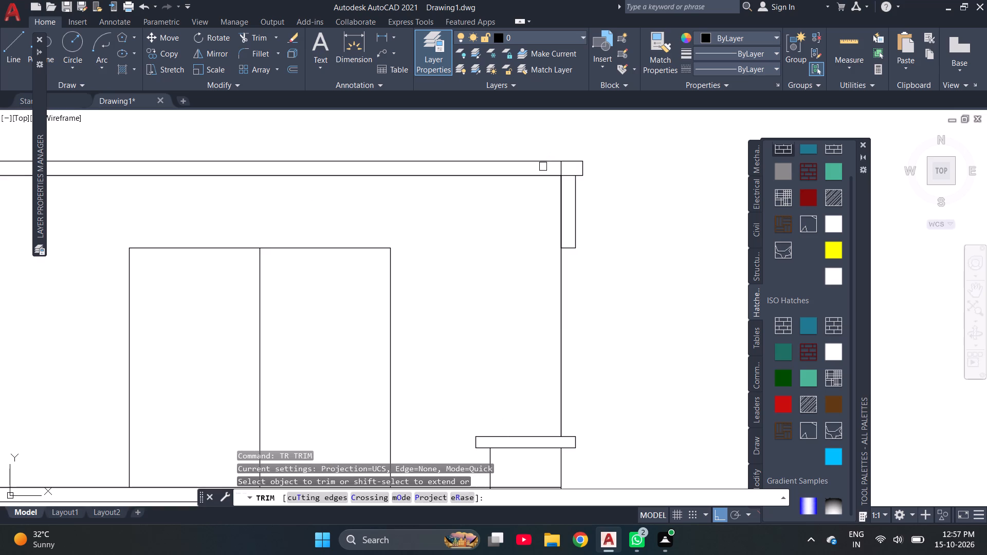
pyautogui.scroll(1, 576, 209)
pyautogui.click(576, 209)
pyautogui.click(564, 272)
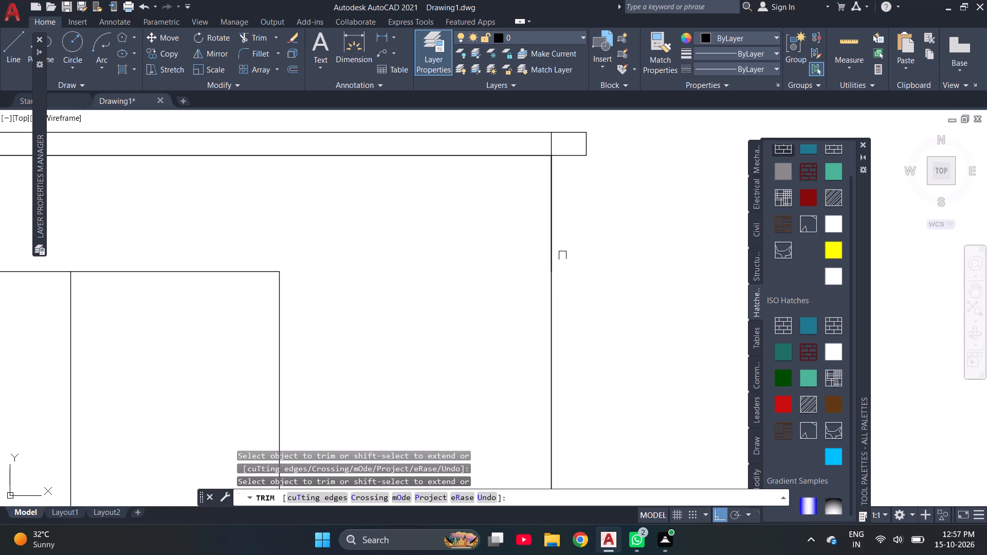
pyautogui.scroll(-2, 629, 169)
pyautogui.press('Escape')
pyautogui.press('Escape')
pyautogui.press('Escape')
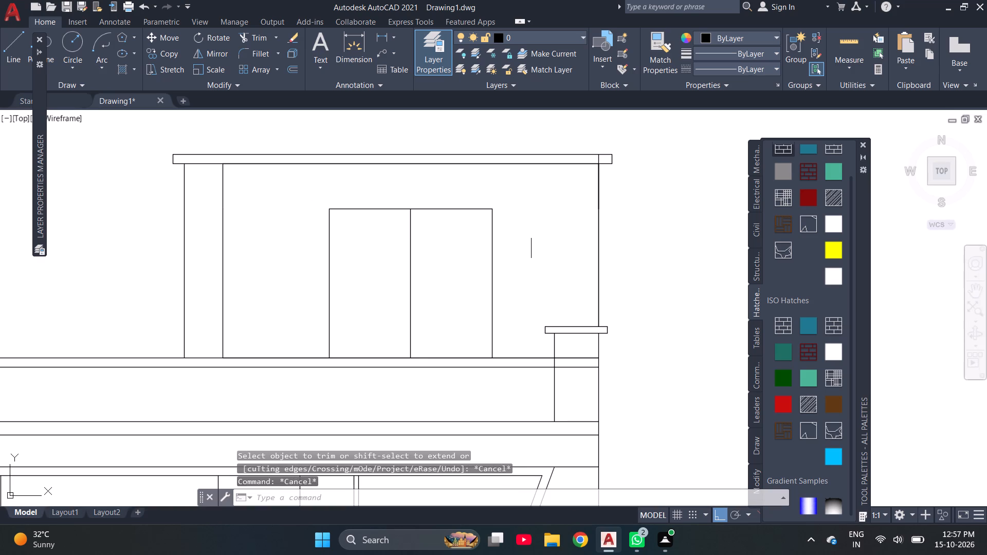
pyautogui.scroll(2, 593, 149)
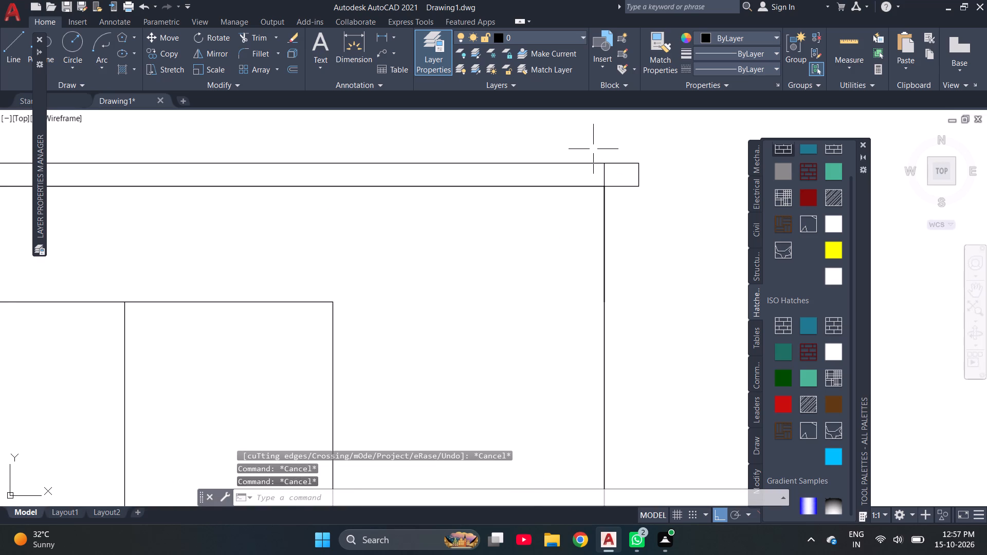
# Trim the right wall's vertical line where it passes through the roof slab.
pyautogui.write('TR')
pyautogui.press('space')
pyautogui.click(605, 175)
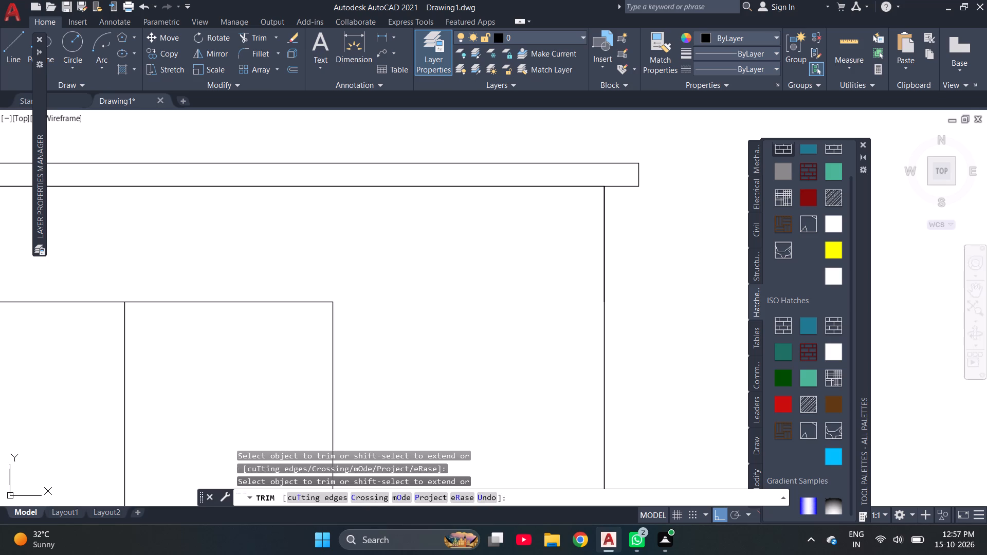
pyautogui.scroll(-3, 561, 202)
pyautogui.scroll(3, 345, 199)
pyautogui.scroll(-2, 345, 199)
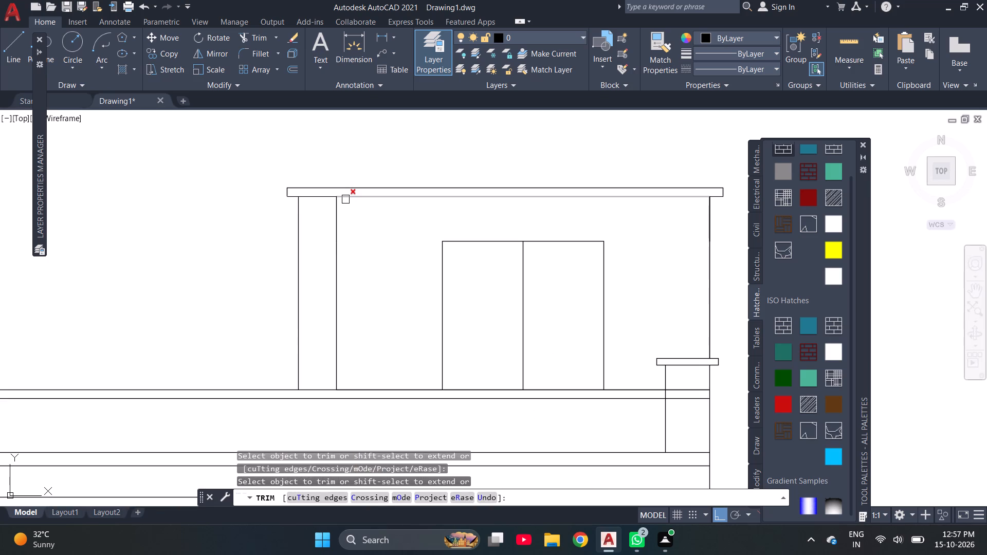
pyautogui.press('Escape')
pyautogui.press('Escape')
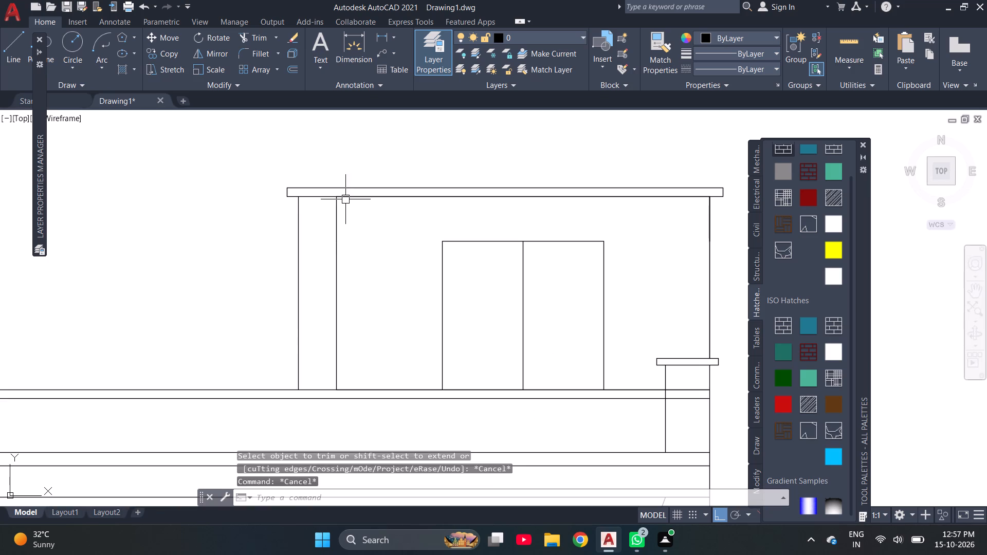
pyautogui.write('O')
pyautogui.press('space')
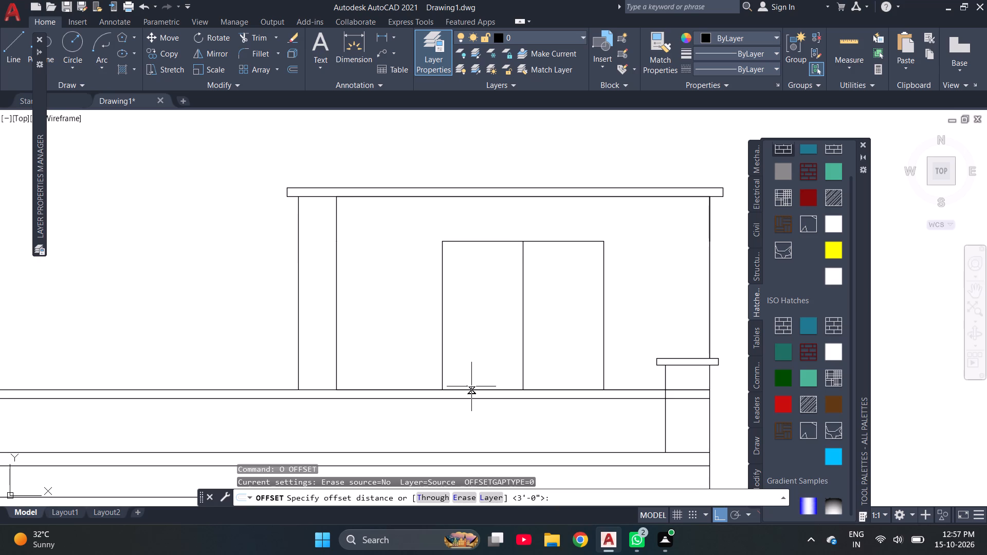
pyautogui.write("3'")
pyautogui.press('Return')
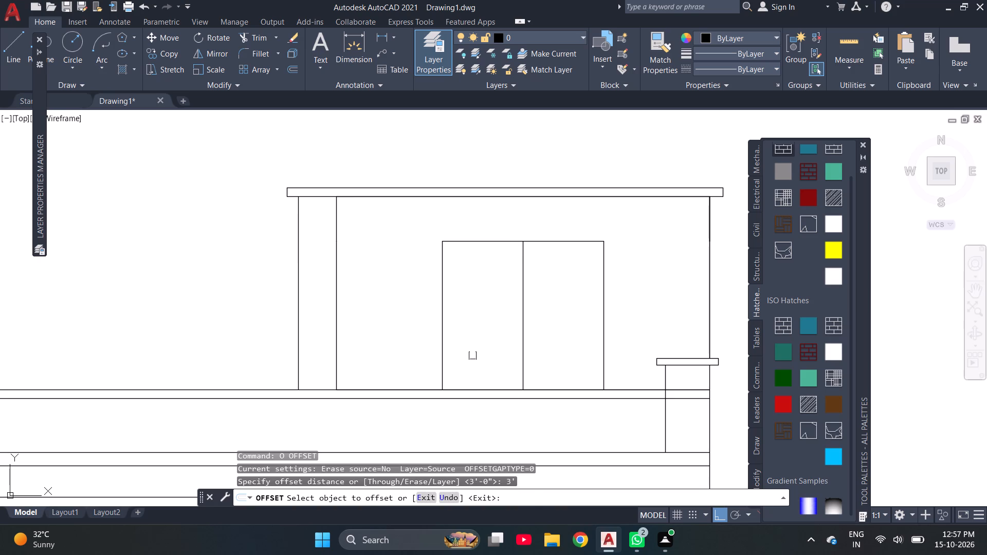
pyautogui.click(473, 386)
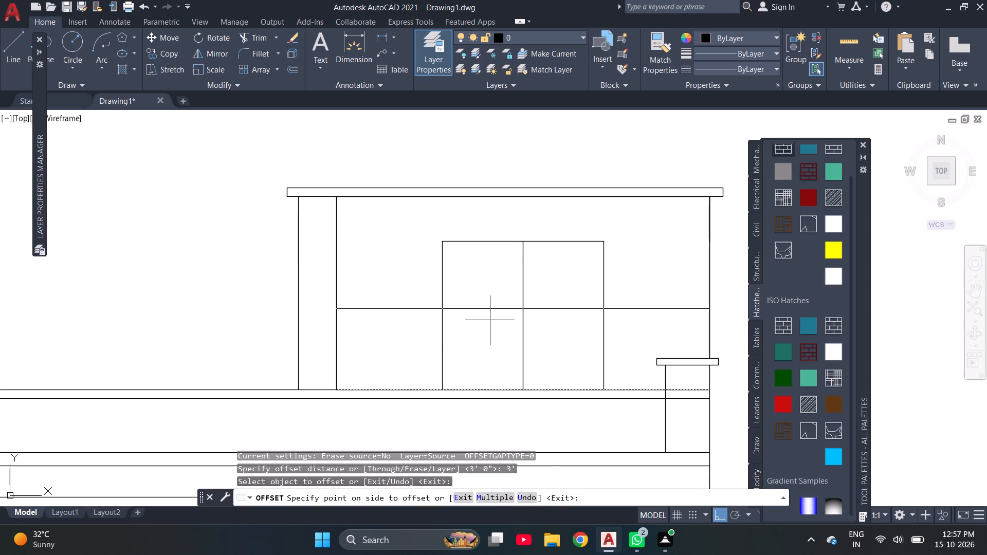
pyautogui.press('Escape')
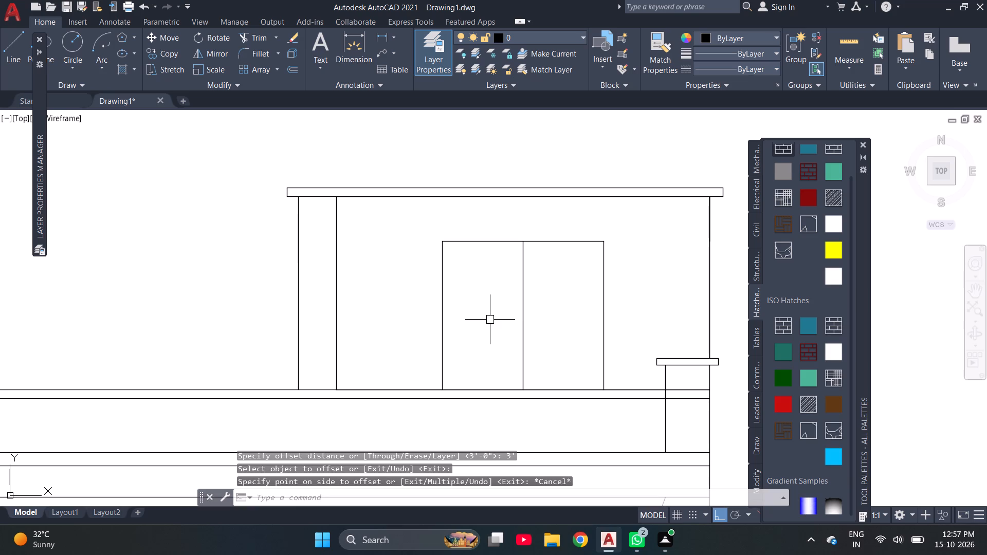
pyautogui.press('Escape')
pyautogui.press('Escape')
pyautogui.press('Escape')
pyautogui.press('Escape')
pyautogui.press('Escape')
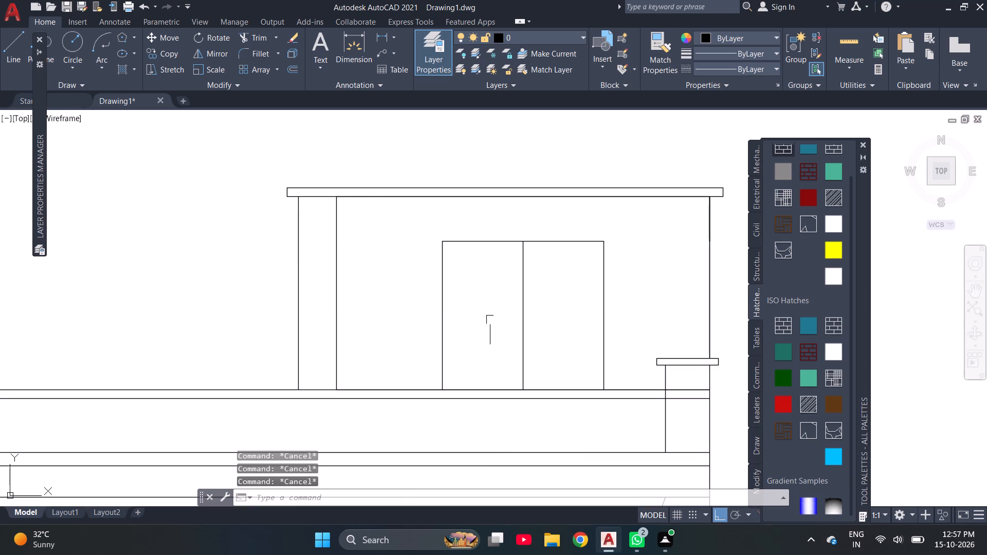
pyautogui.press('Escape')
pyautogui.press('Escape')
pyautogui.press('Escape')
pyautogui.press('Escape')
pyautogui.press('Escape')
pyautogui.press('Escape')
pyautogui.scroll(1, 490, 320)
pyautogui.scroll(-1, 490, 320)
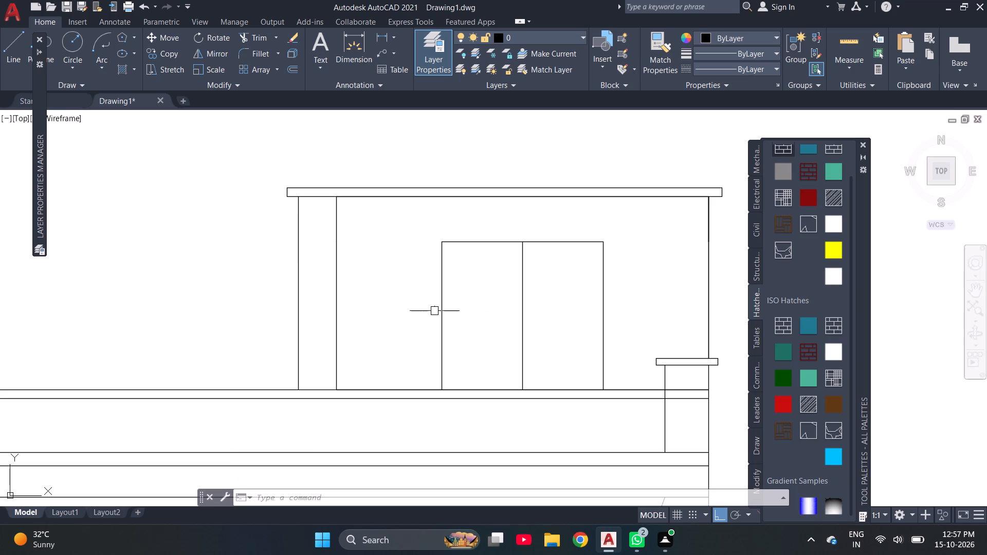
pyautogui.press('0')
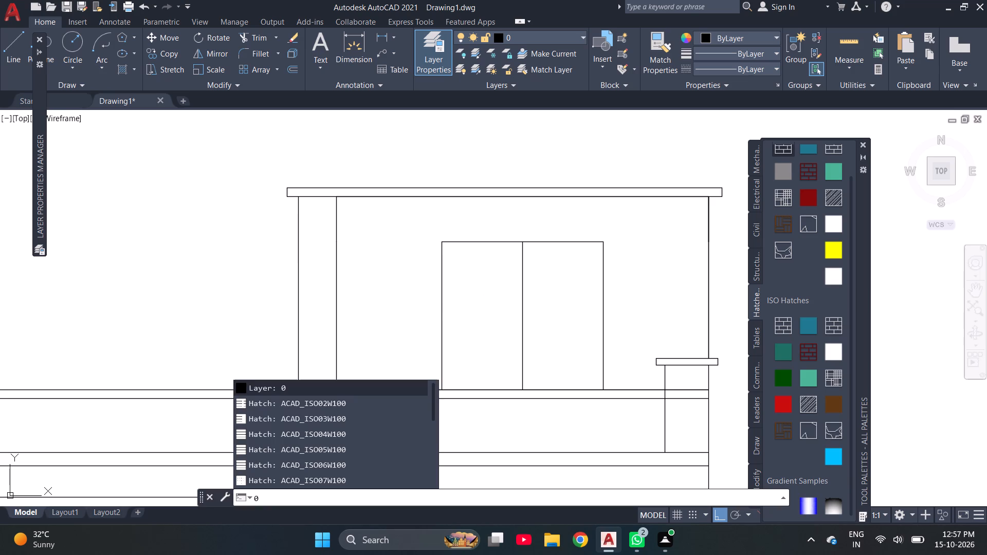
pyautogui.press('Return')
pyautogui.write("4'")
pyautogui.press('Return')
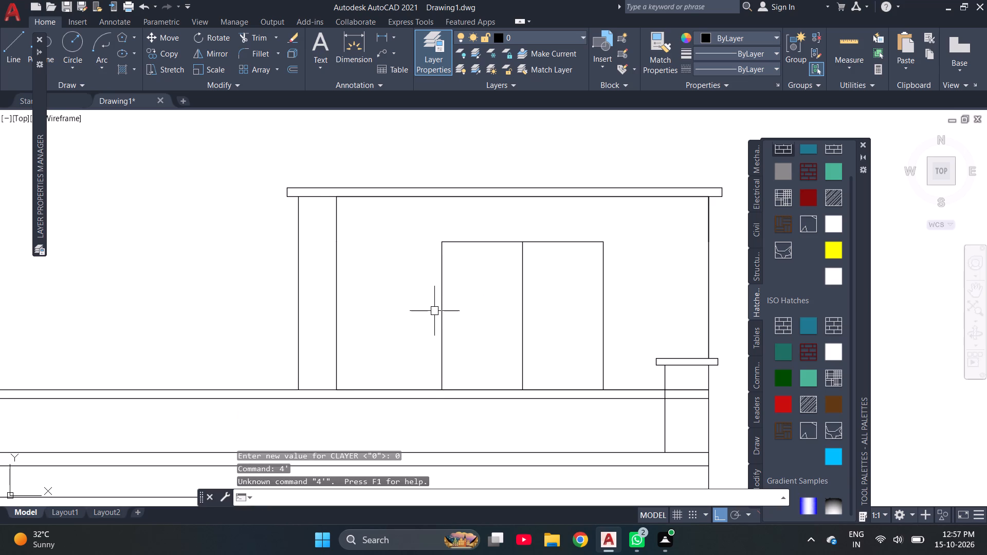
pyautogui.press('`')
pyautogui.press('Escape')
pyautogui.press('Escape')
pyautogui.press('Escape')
# Offset the base line of the rooftop room 4' upward to mark the opening's new head.
pyautogui.press('o')
pyautogui.press('Return')
pyautogui.write("4'")
pyautogui.press('Return')
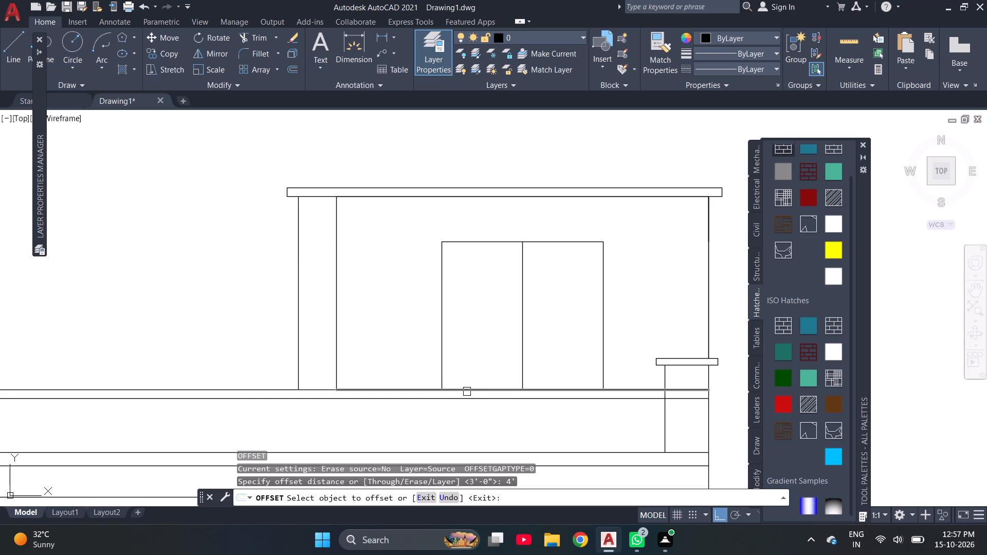
pyautogui.click(467, 392)
pyautogui.click(488, 304)
pyautogui.press('Escape')
pyautogui.press('Escape')
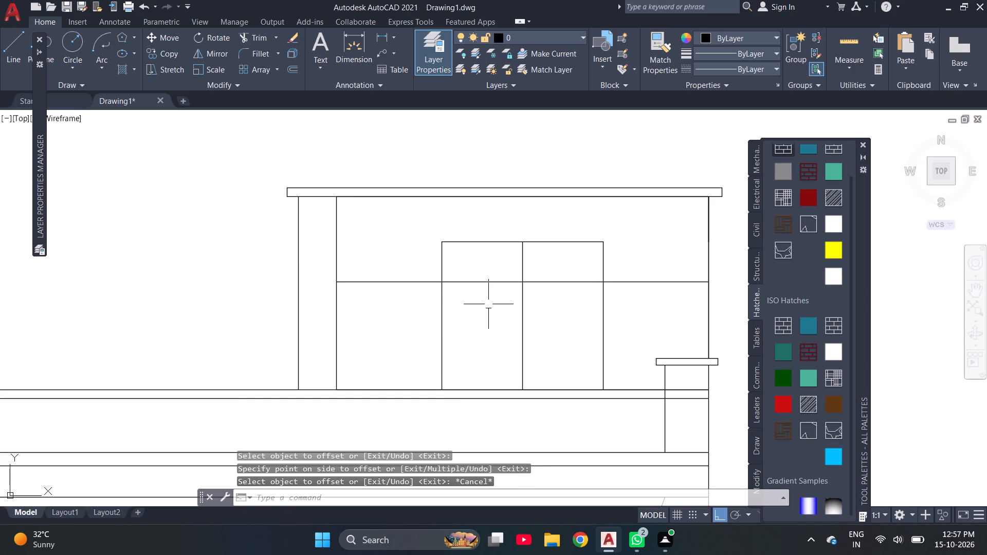
# Trim the 4' offset line outside the opening, the opening's verticals above it, and the old head line.
pyautogui.write('TR')
pyautogui.press('space')
pyautogui.click(363, 284)
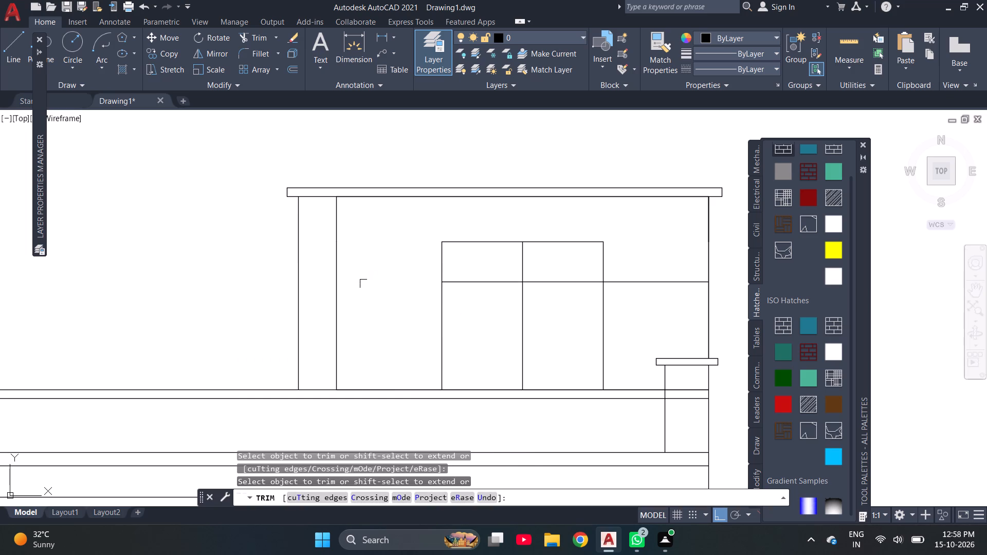
pyautogui.moveTo(422, 263); pyautogui.dragTo(657, 262)
pyautogui.moveTo(530, 225); pyautogui.dragTo(529, 242)
pyautogui.moveTo(662, 270); pyautogui.dragTo(646, 302)
pyautogui.scroll(-2, 454, 271)
pyautogui.scroll(1, 477, 309)
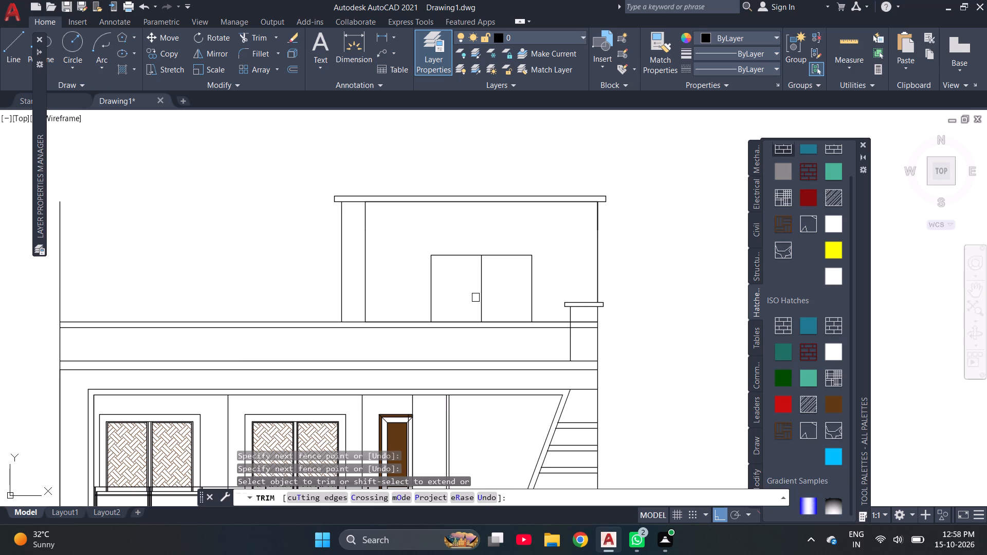
# Offset the opening's head line 3" downward.
pyautogui.press('Escape')
pyautogui.press('o')
pyautogui.press('space')
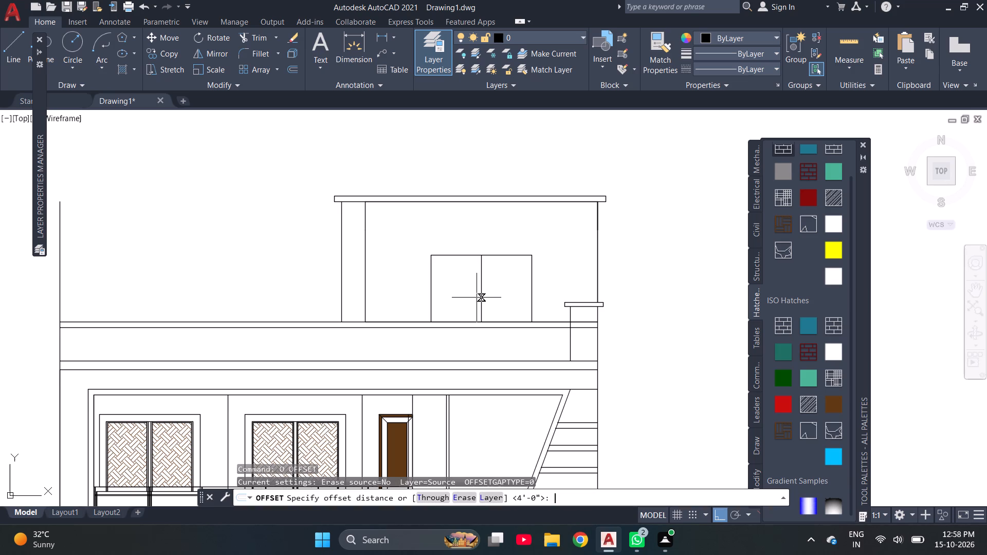
pyautogui.write('3"')
pyautogui.press('Return')
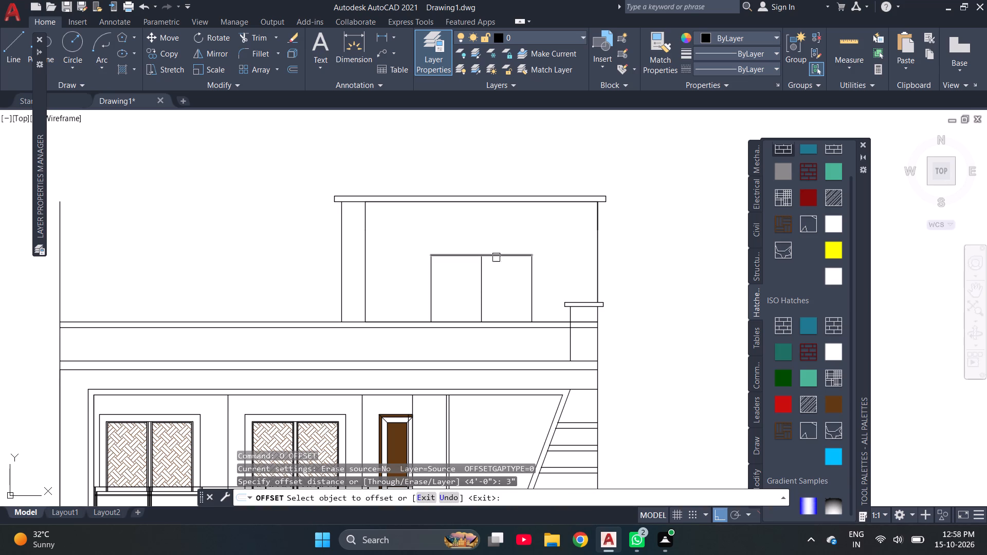
pyautogui.click(496, 257)
pyautogui.click(492, 283)
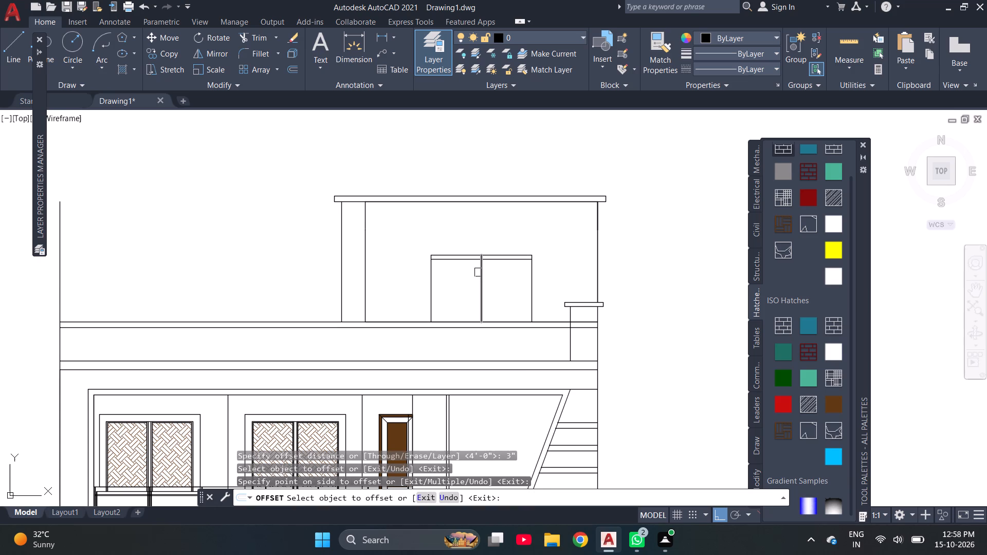
pyautogui.press('Escape')
pyautogui.press('Escape')
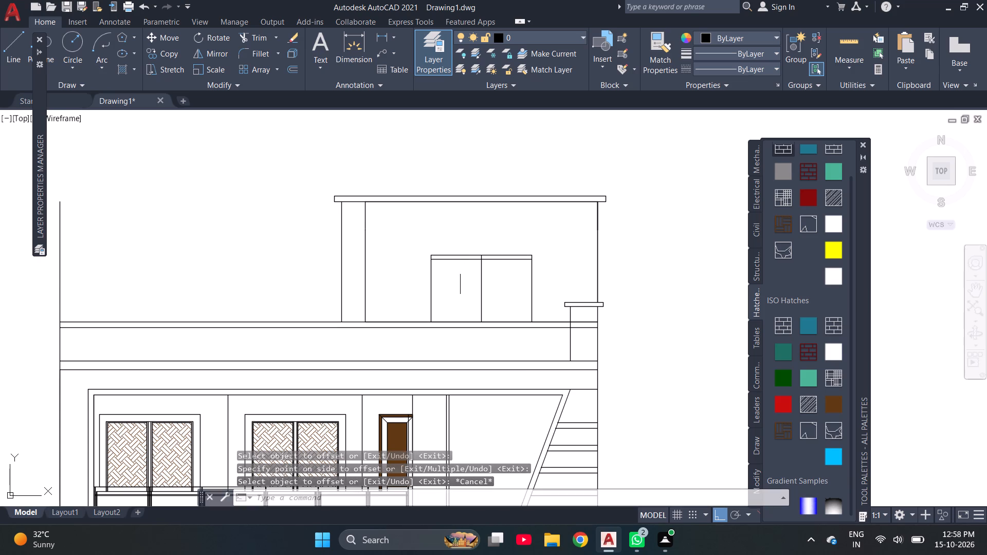
# Offset both side lines of the opening inward twice, by 2" each time.
pyautogui.press('o')
pyautogui.press('space')
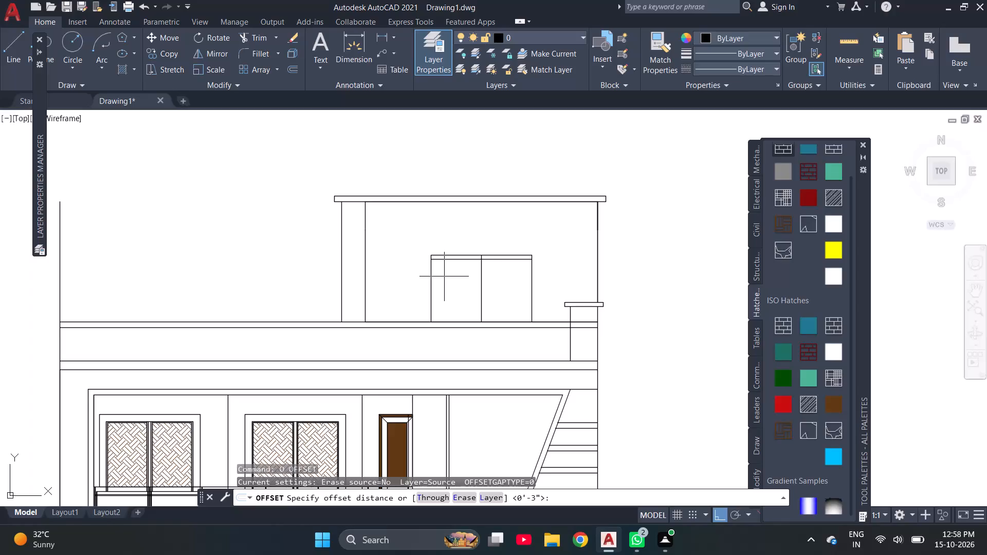
pyautogui.write('2"')
pyautogui.press('Return')
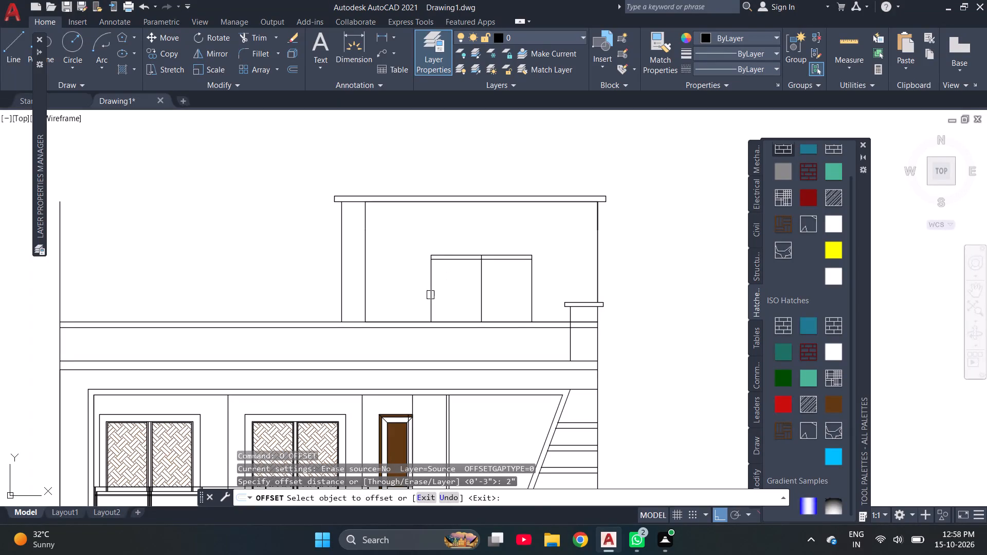
pyautogui.click(432, 292)
pyautogui.click(458, 286)
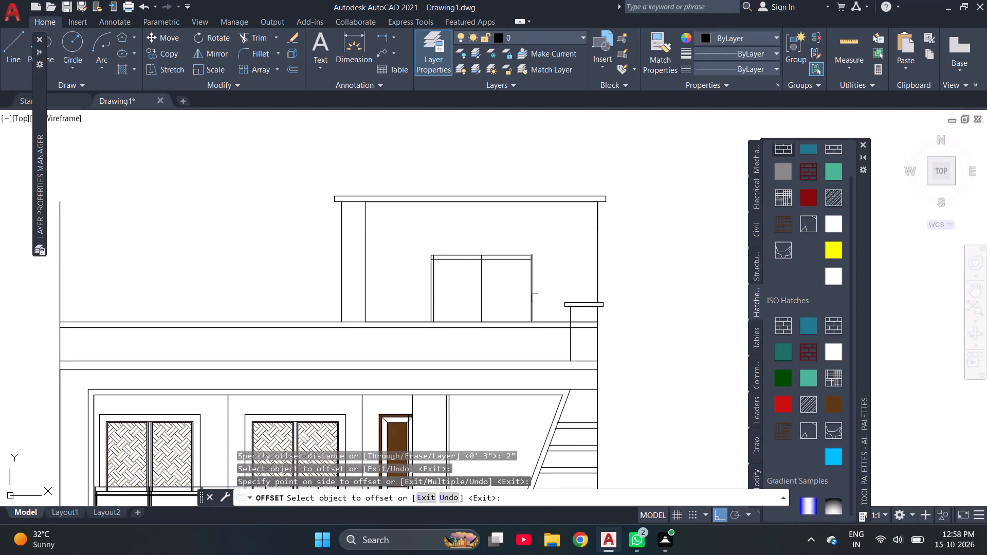
pyautogui.click(535, 298)
pyautogui.click(507, 295)
pyautogui.click(525, 287)
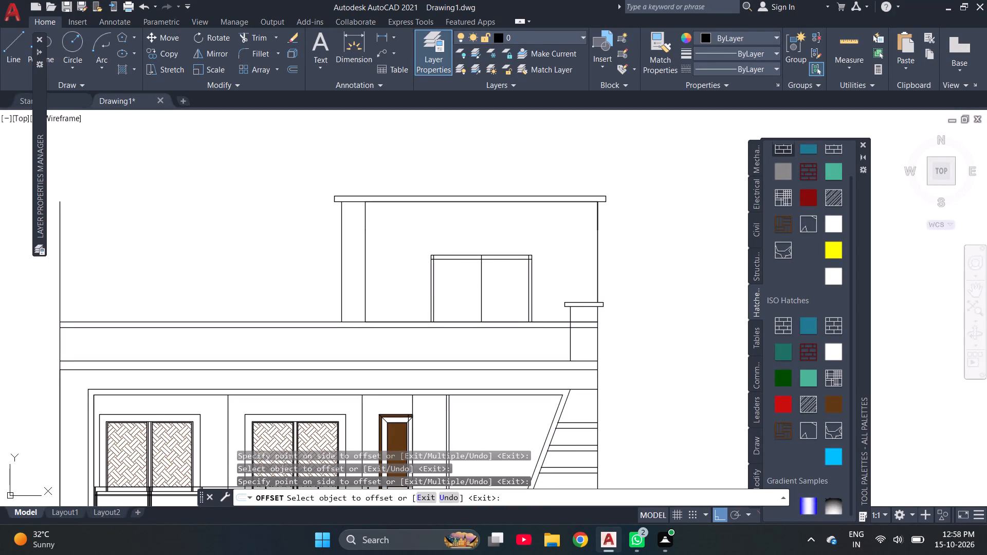
pyautogui.click(519, 288)
pyautogui.click(436, 302)
pyautogui.click(451, 302)
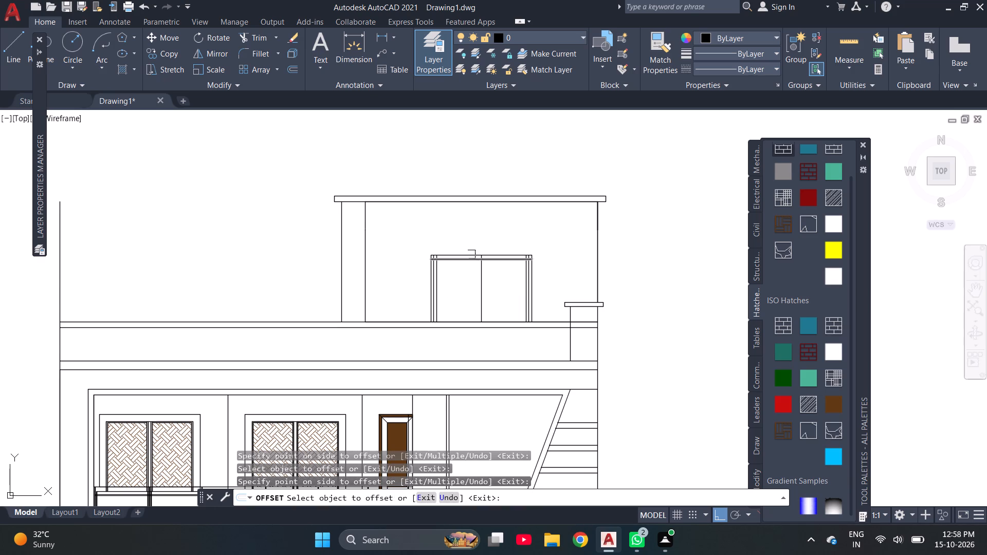
# Offset the inner head line of the opening a further 2" downward.
pyautogui.scroll(3, 472, 252)
pyautogui.click(453, 278)
pyautogui.click(447, 314)
pyautogui.press('Escape')
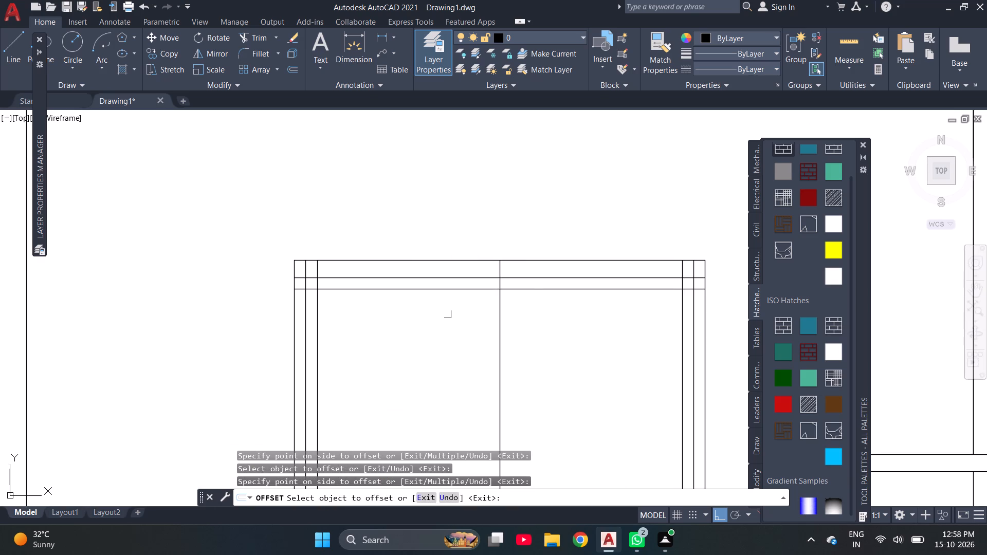
pyautogui.press('Escape')
# Trim the crossing frame lines at the opening's upper-left corner to leave three nested corners.
pyautogui.write('TR')
pyautogui.press('space')
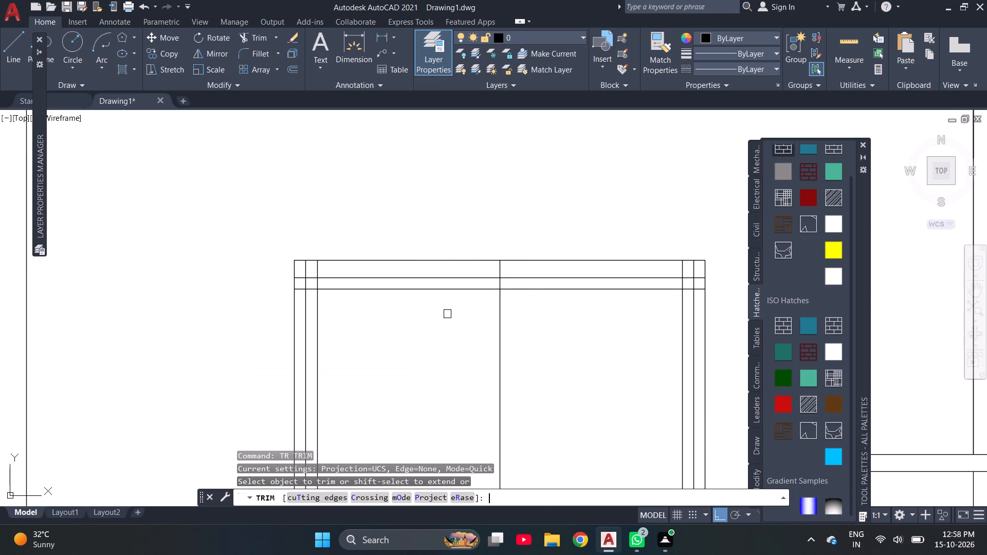
pyautogui.click(322, 269)
pyautogui.click(305, 272)
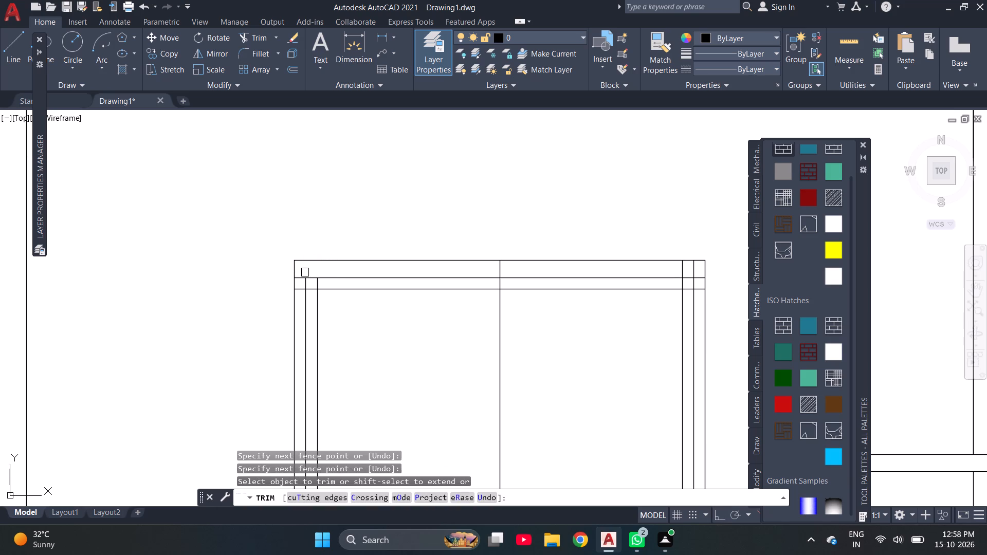
pyautogui.click(301, 269)
pyautogui.click(302, 300)
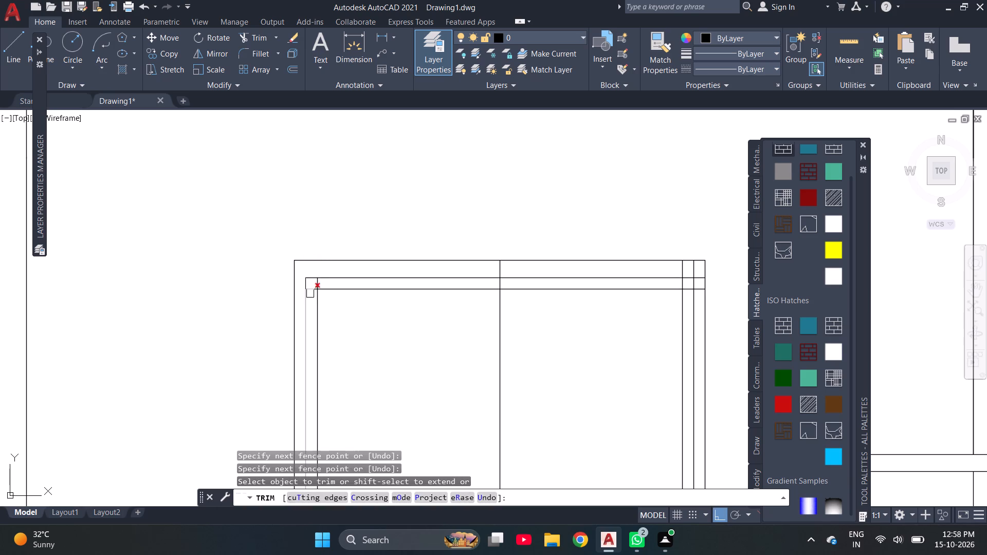
pyautogui.click(311, 291)
pyautogui.scroll(3, 316, 285)
pyautogui.click(316, 284)
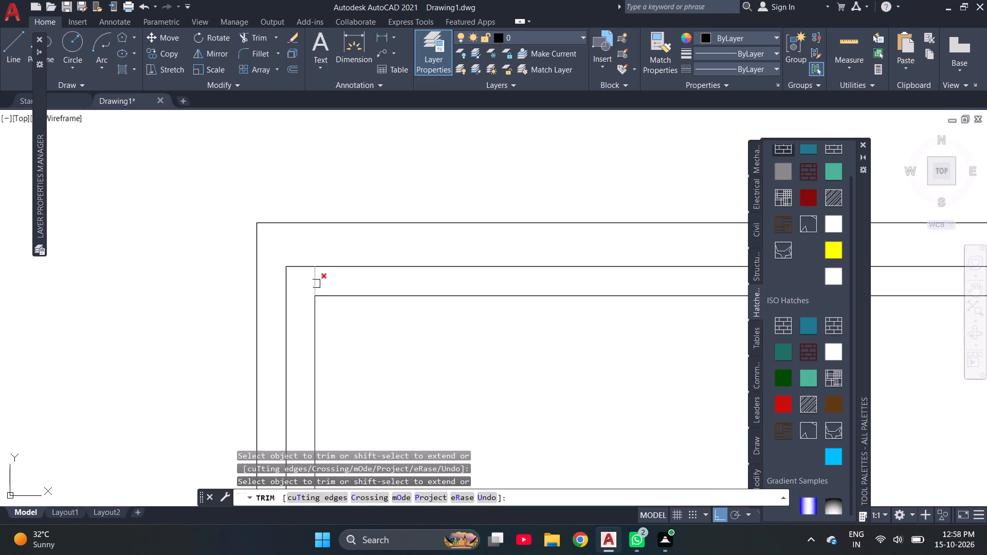
# Trim the opening's centre line where it passes through the two head frame bands.
pyautogui.scroll(-3, 291, 275)
pyautogui.scroll(3, 429, 271)
pyautogui.click(353, 257)
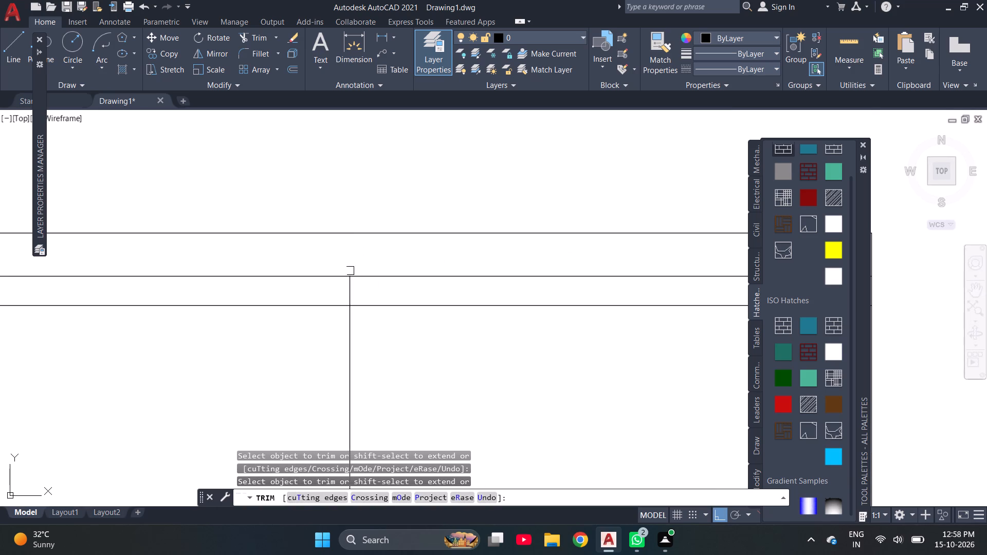
pyautogui.click(349, 298)
# Trim the crossing frame lines at the opening's upper-right corner to leave three nested corners.
pyautogui.scroll(-2, 290, 262)
pyautogui.scroll(4, 480, 271)
pyautogui.scroll(-2, 342, 255)
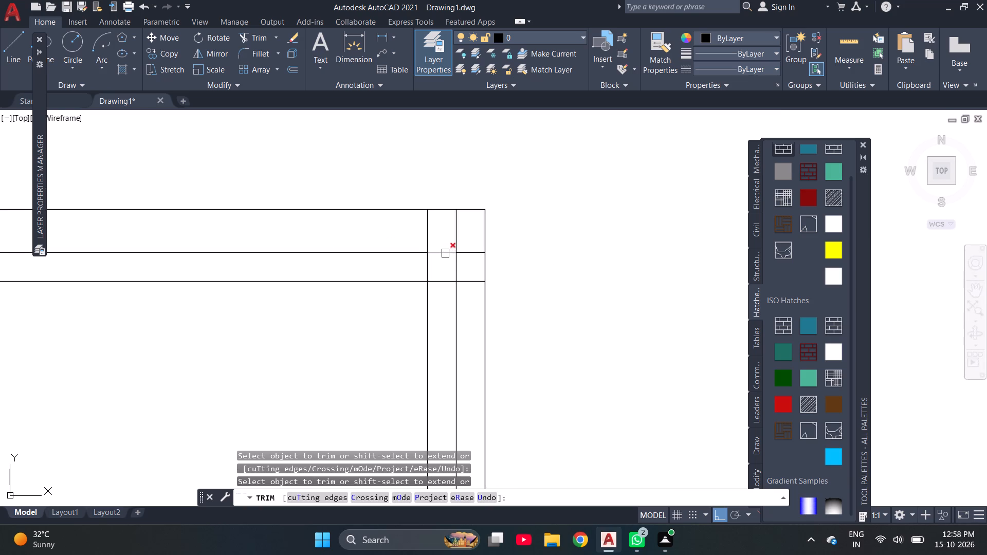
pyautogui.click(457, 242)
pyautogui.click(426, 237)
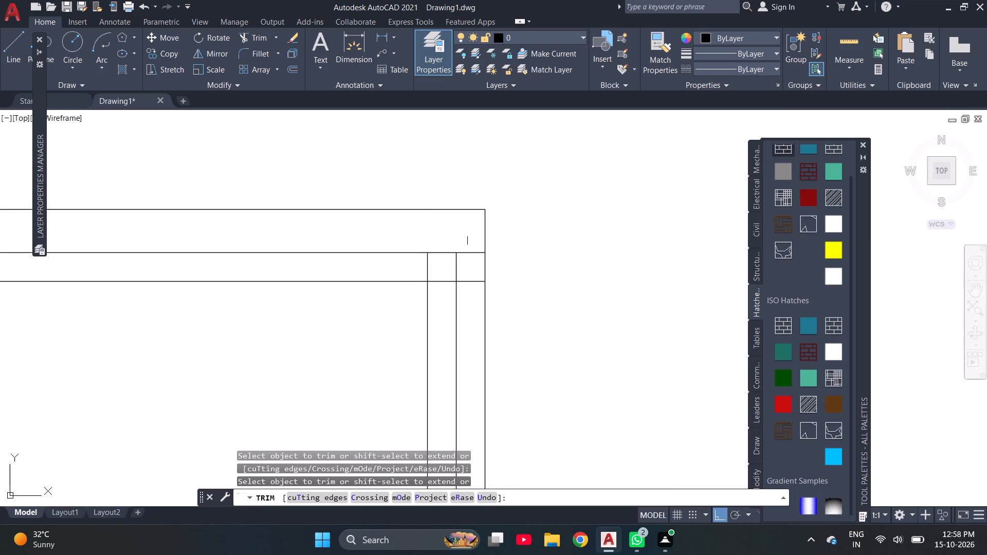
pyautogui.moveTo(471, 240); pyautogui.dragTo(466, 301)
pyautogui.hotkey('ctrl', 'z')
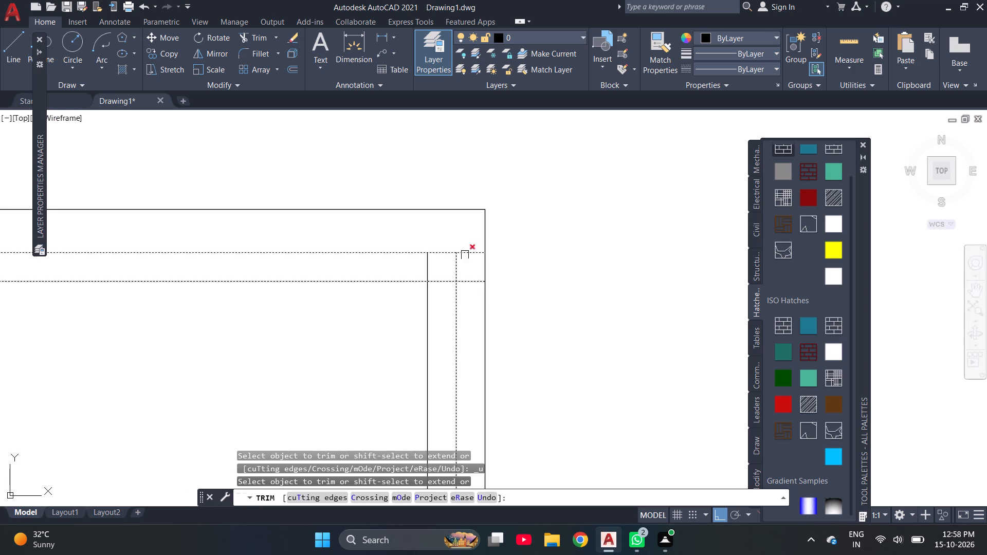
pyautogui.click(443, 282)
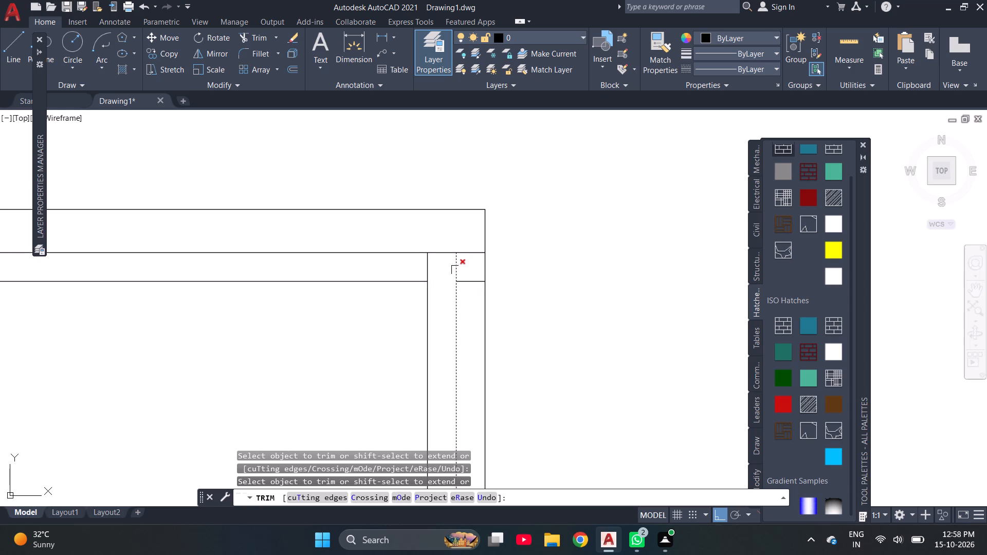
pyautogui.click(455, 269)
pyautogui.hotkey('ctrl', 'z')
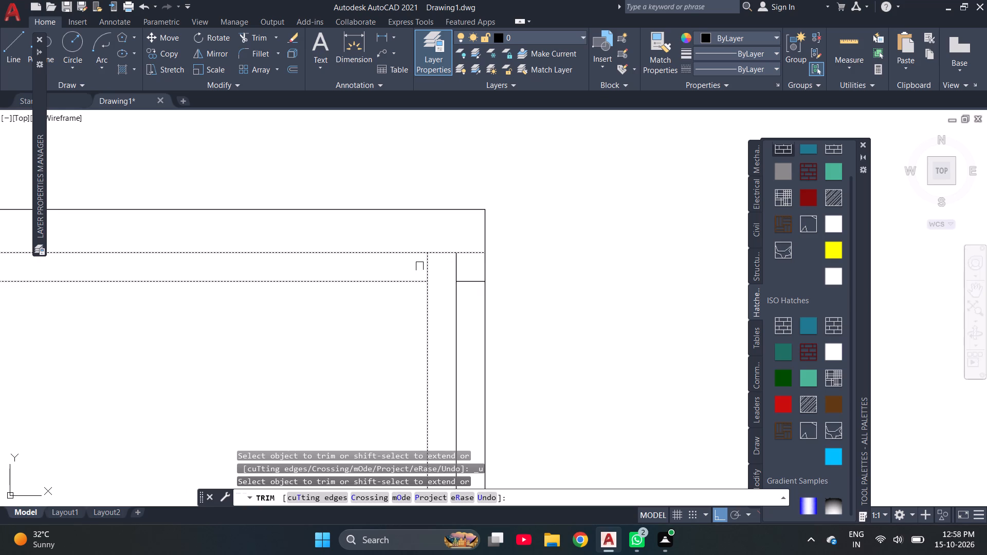
pyautogui.click(427, 271)
pyautogui.scroll(-1, 417, 257)
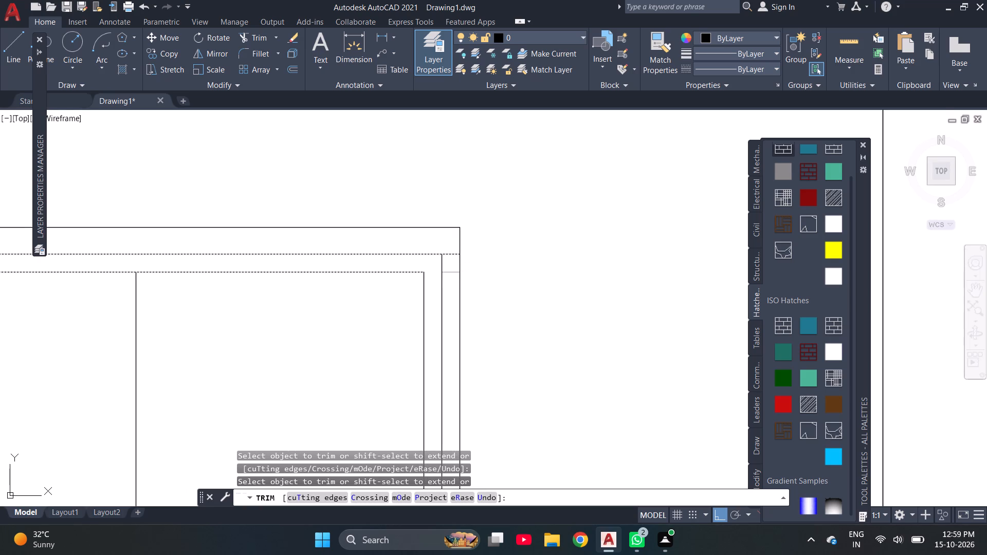
pyautogui.click(452, 275)
pyautogui.click(448, 256)
pyautogui.scroll(-3, 502, 271)
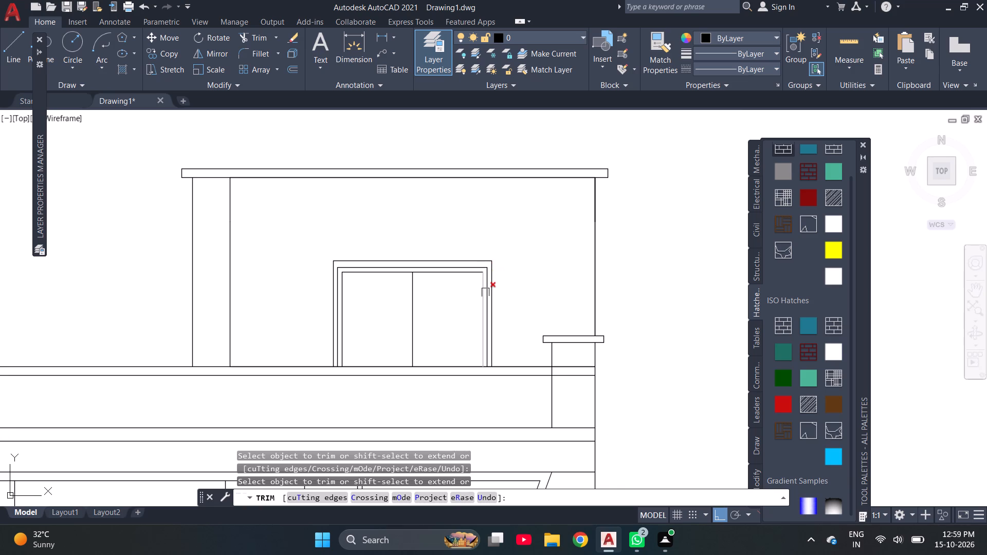
pyautogui.press('Escape')
pyautogui.press('Escape')
# Offset the opening's centre line 4" to the left.
pyautogui.scroll(2, 416, 309)
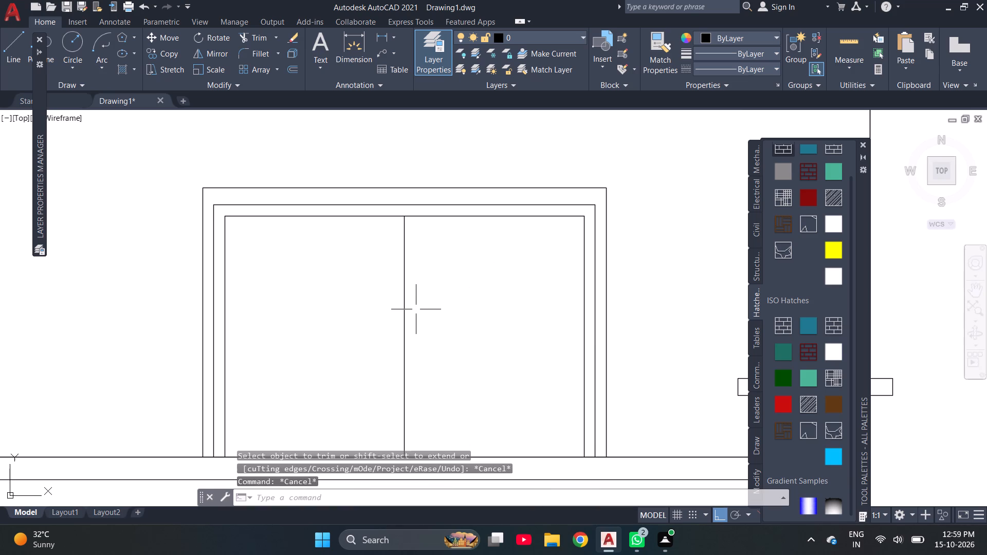
pyautogui.write('O')
pyautogui.press('space')
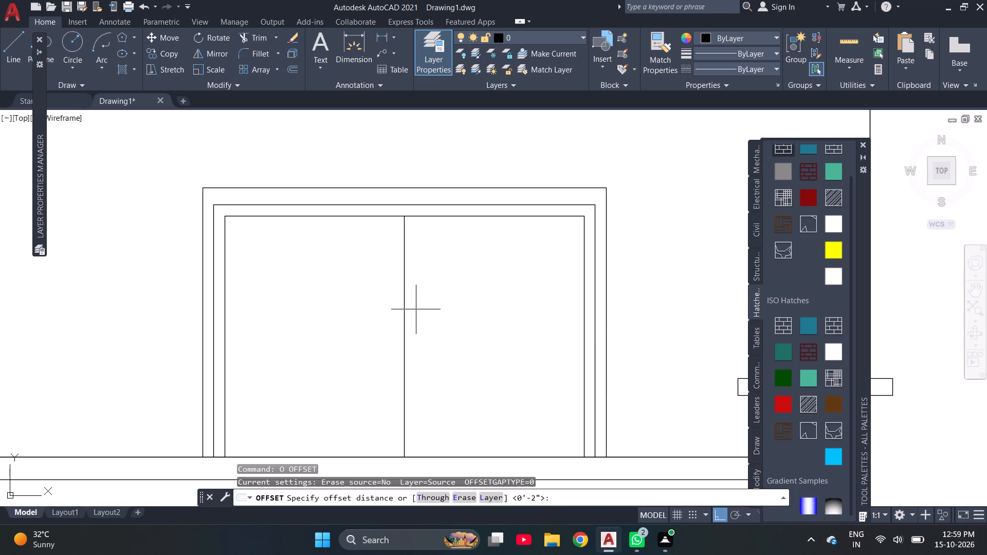
pyautogui.write('4"')
pyautogui.press('Return')
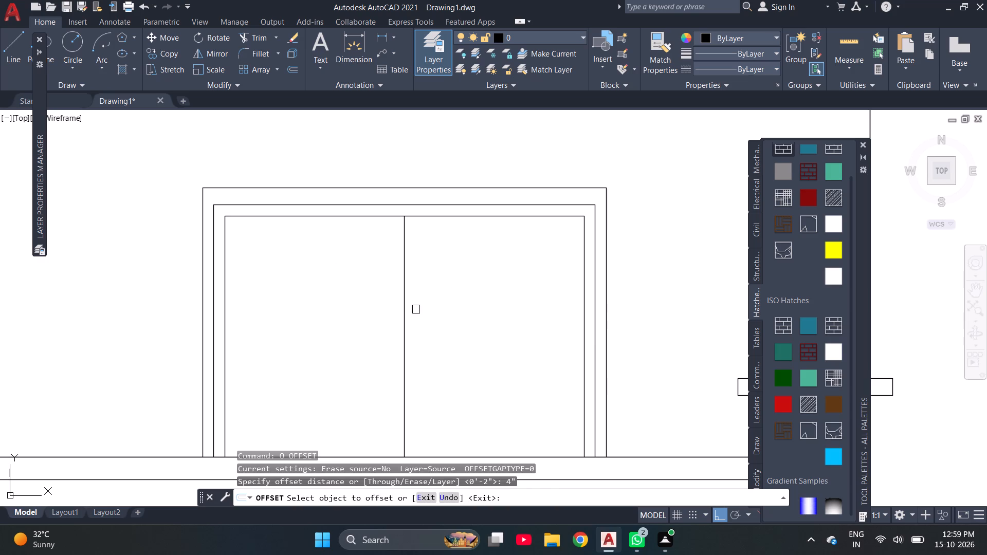
pyautogui.click(406, 259)
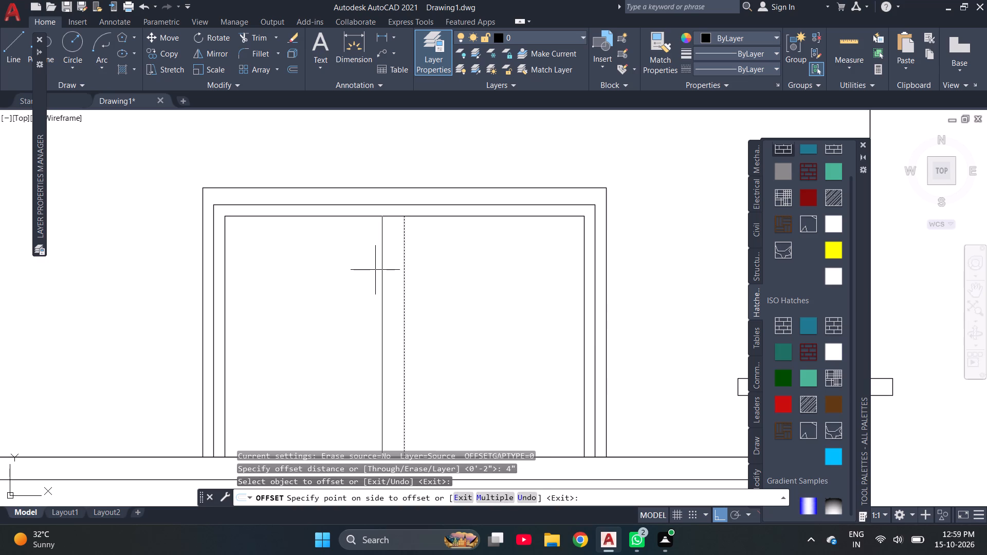
pyautogui.click(375, 270)
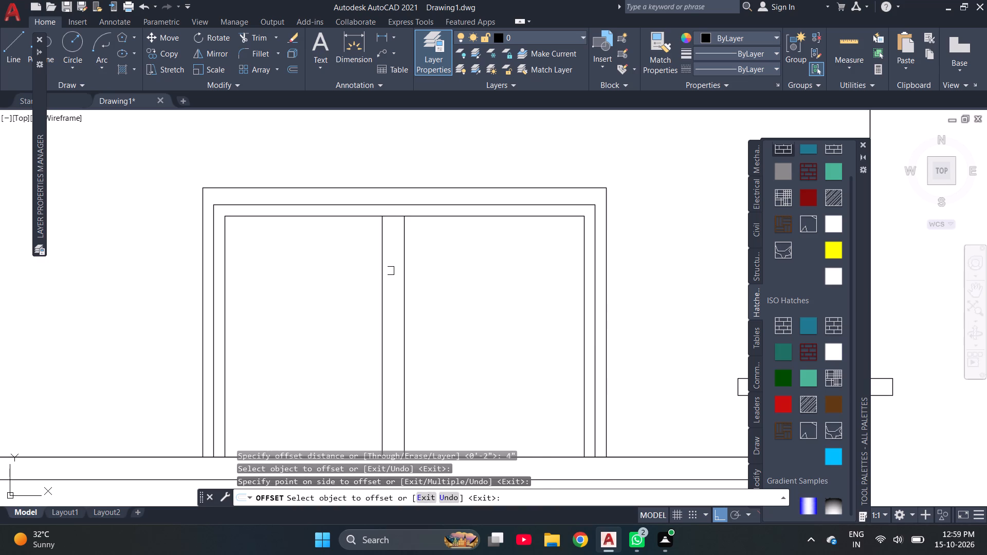
pyautogui.press('Escape')
# Offset the opening's original centre line 2" to the right.
pyautogui.write('O')
pyautogui.press('space')
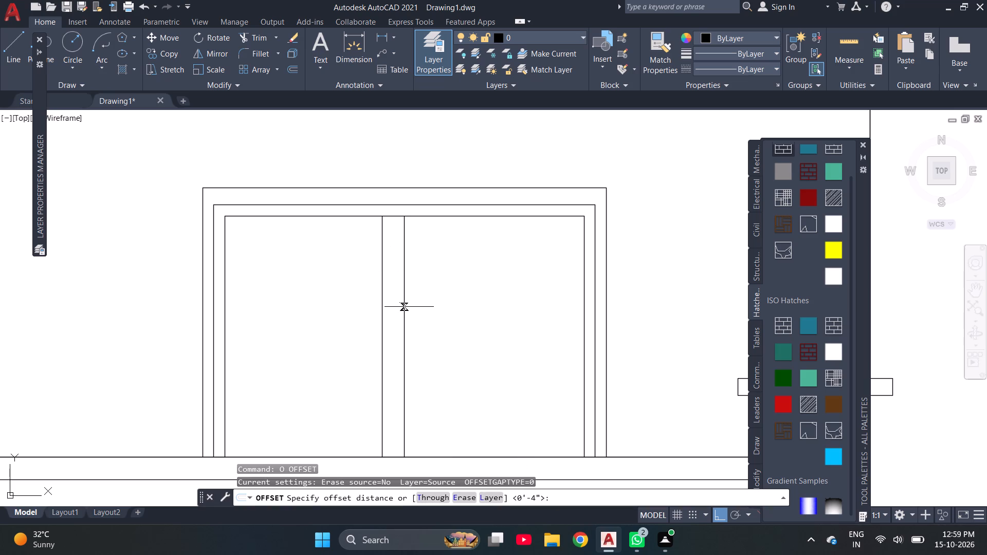
pyautogui.write('2"')
pyautogui.press('Return')
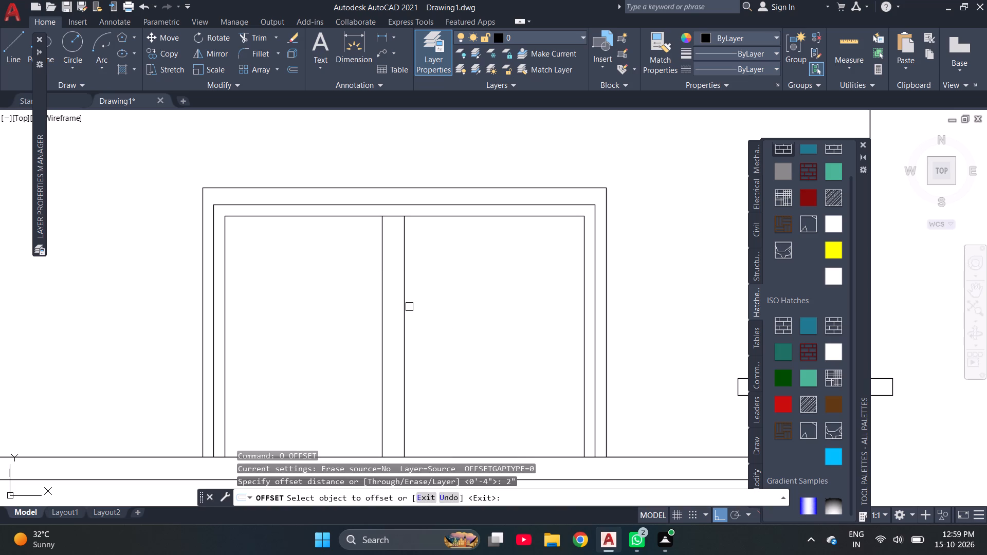
pyautogui.click(408, 307)
pyautogui.click(458, 303)
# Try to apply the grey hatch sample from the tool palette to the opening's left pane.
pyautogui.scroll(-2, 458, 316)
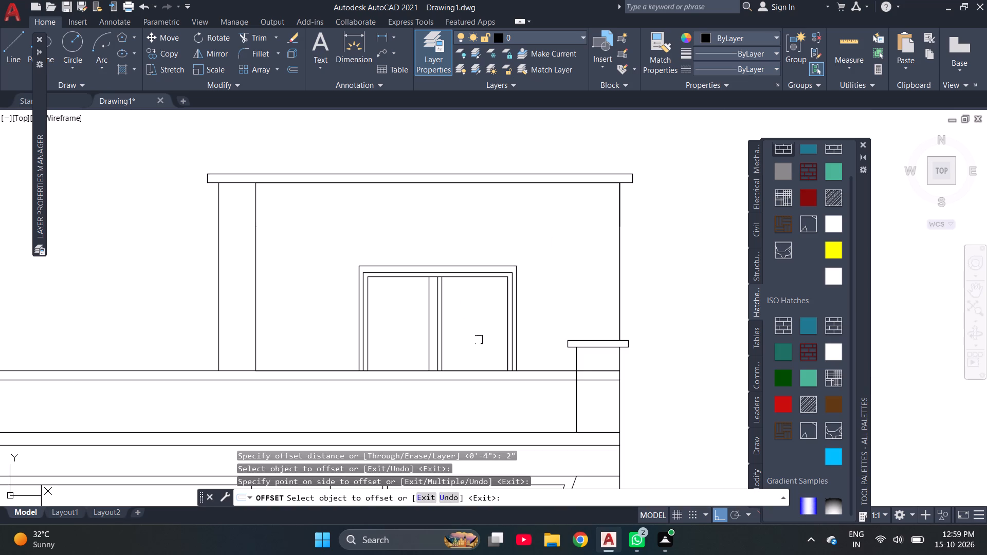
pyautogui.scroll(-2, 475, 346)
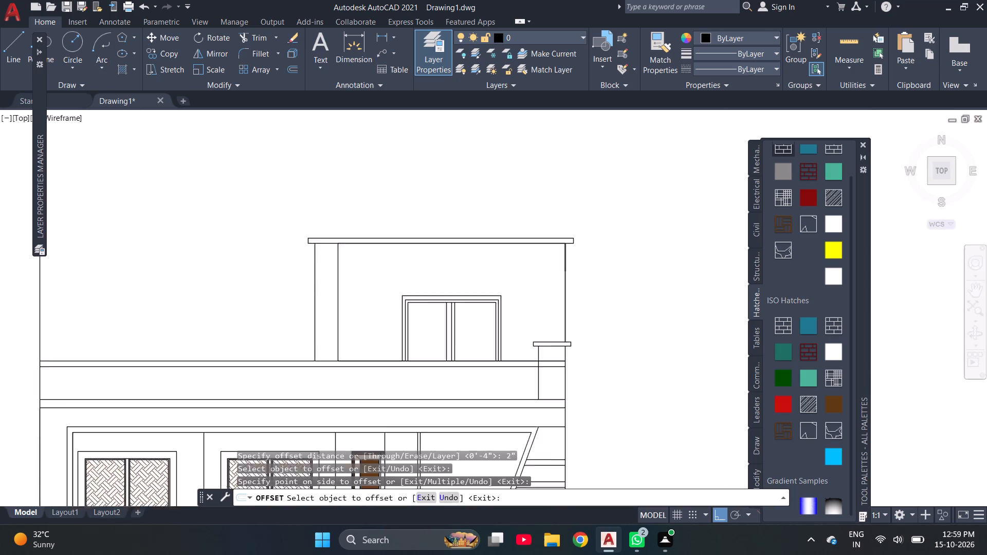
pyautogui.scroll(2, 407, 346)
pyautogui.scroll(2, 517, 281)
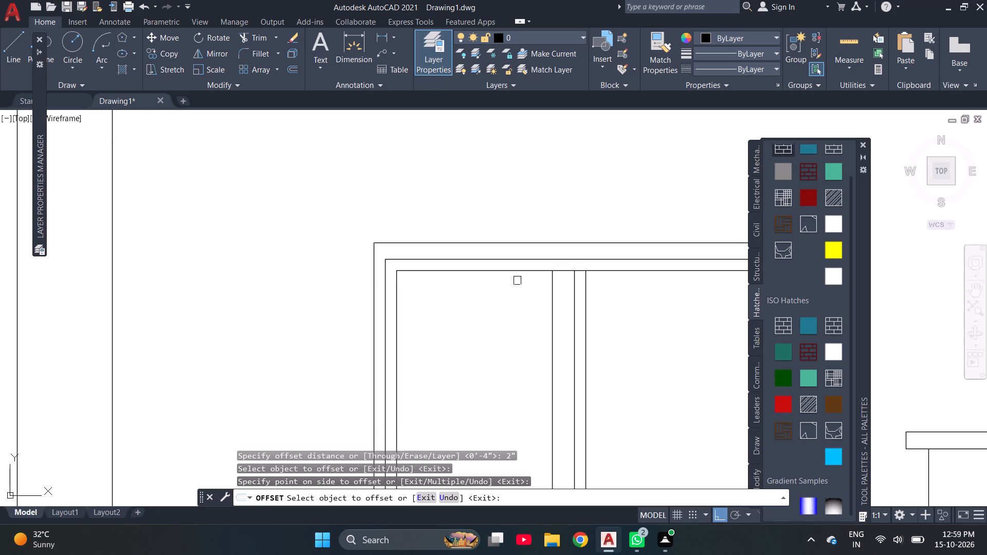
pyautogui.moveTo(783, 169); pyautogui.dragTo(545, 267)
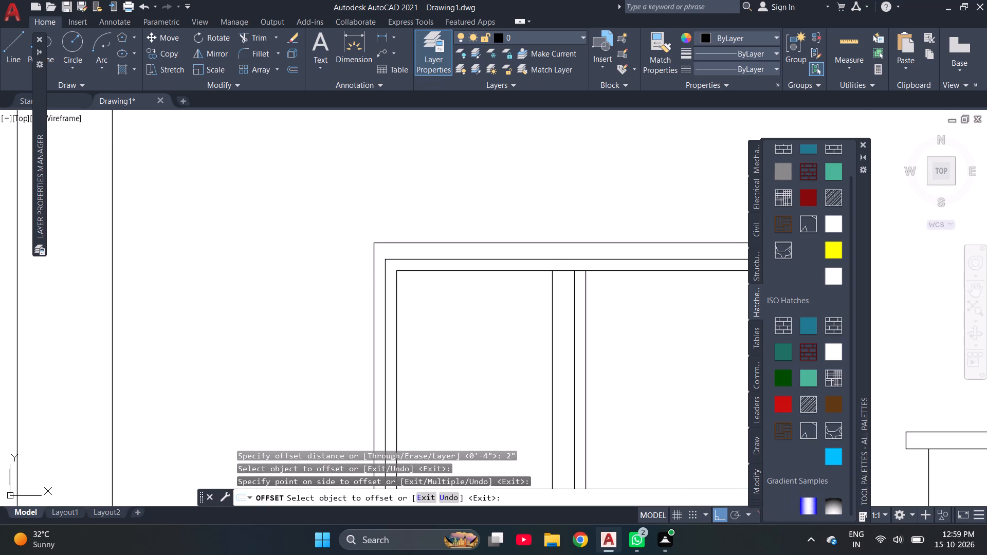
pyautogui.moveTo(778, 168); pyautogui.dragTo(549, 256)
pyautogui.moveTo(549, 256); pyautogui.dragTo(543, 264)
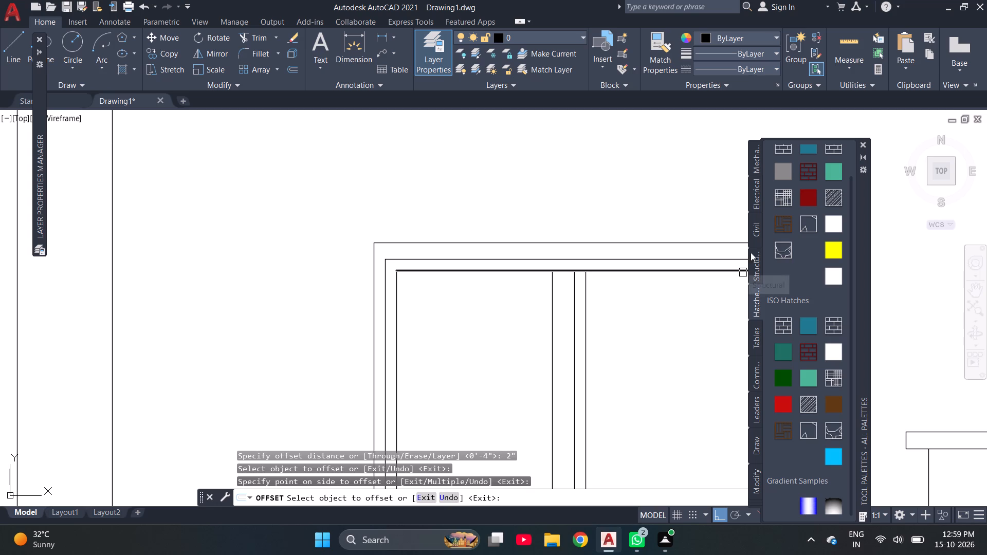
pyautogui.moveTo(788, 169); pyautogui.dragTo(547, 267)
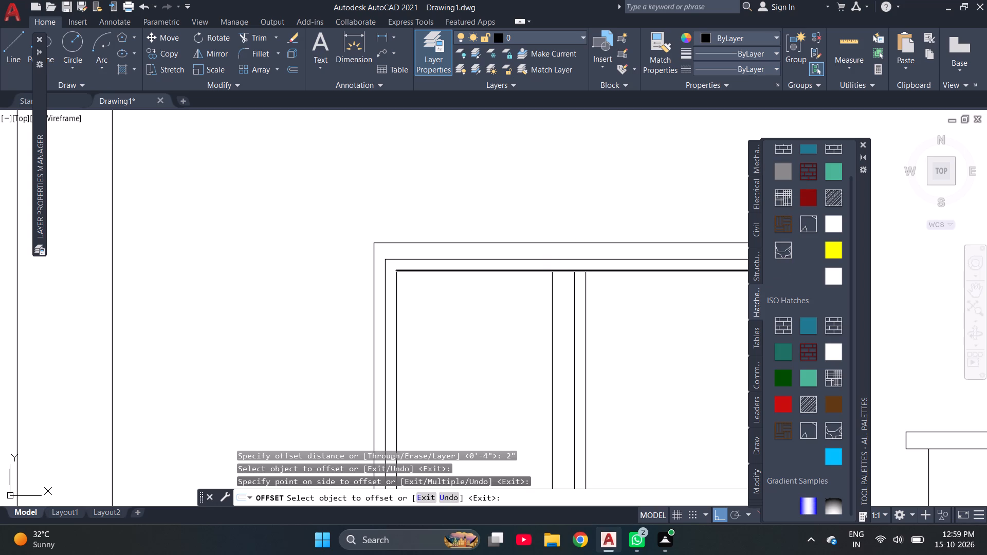
# Extend the centre line and the mullion line 4" to its left up to the middle head frame line.
pyautogui.scroll(2, 547, 267)
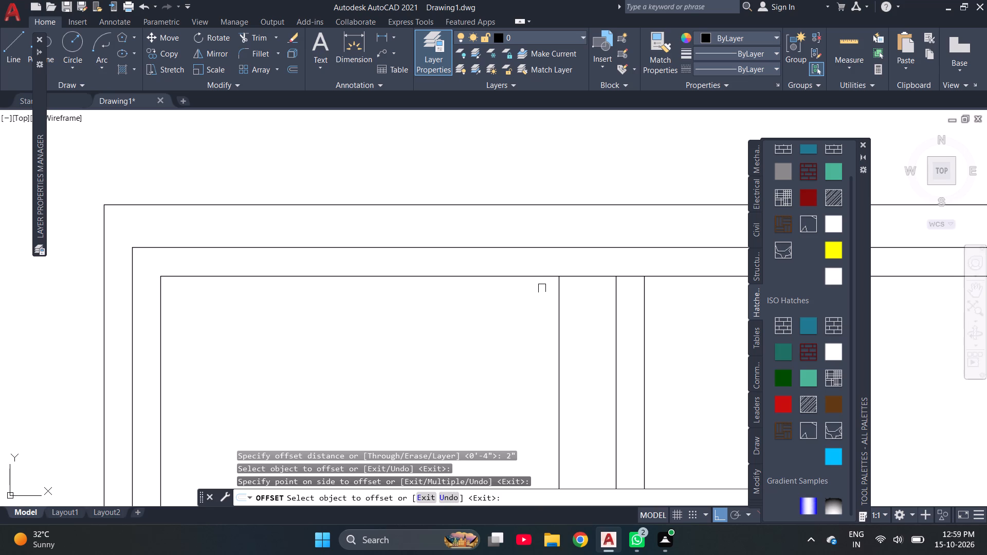
pyautogui.scroll(-2, 468, 248)
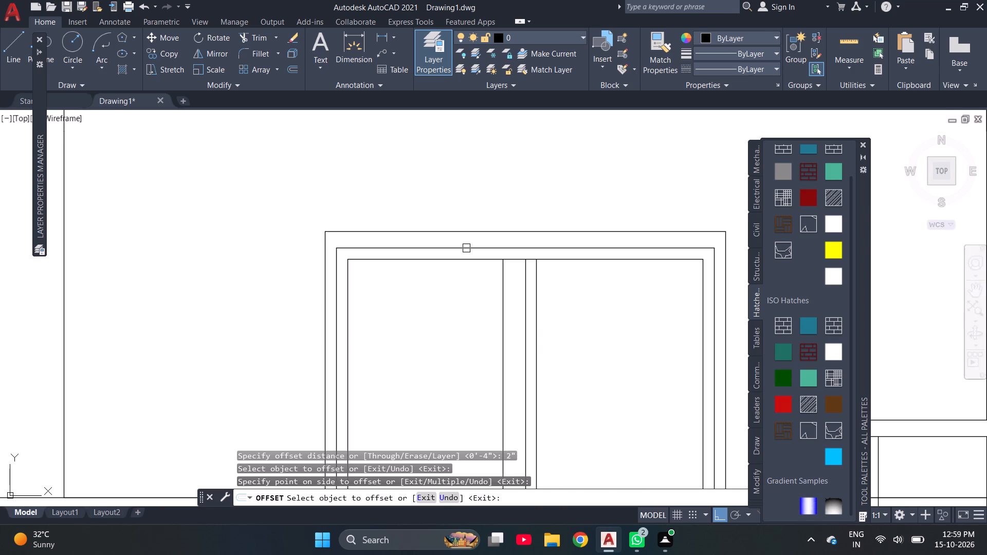
pyautogui.write('TR')
pyautogui.press('space')
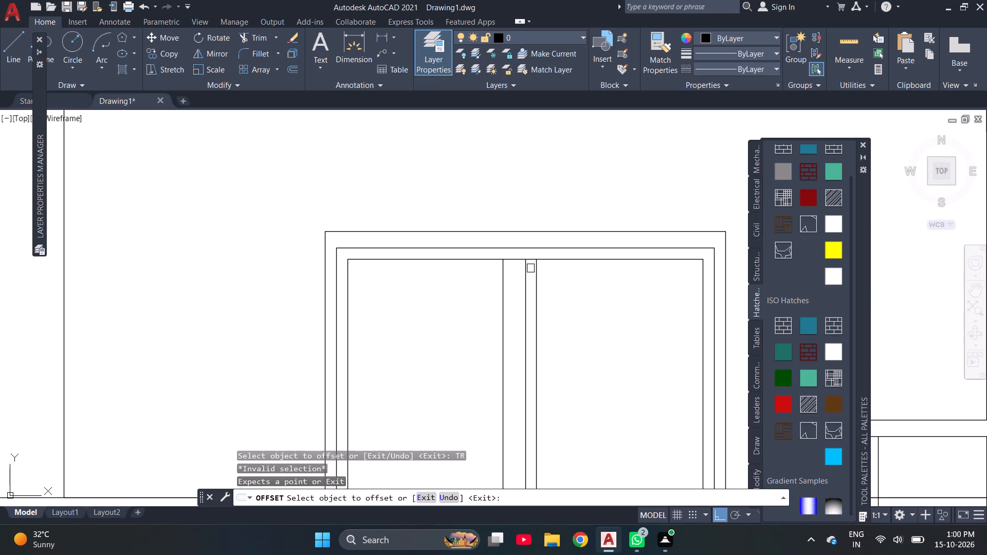
pyautogui.press('Escape')
pyautogui.press('Escape')
pyautogui.write('EX')
pyautogui.press('space')
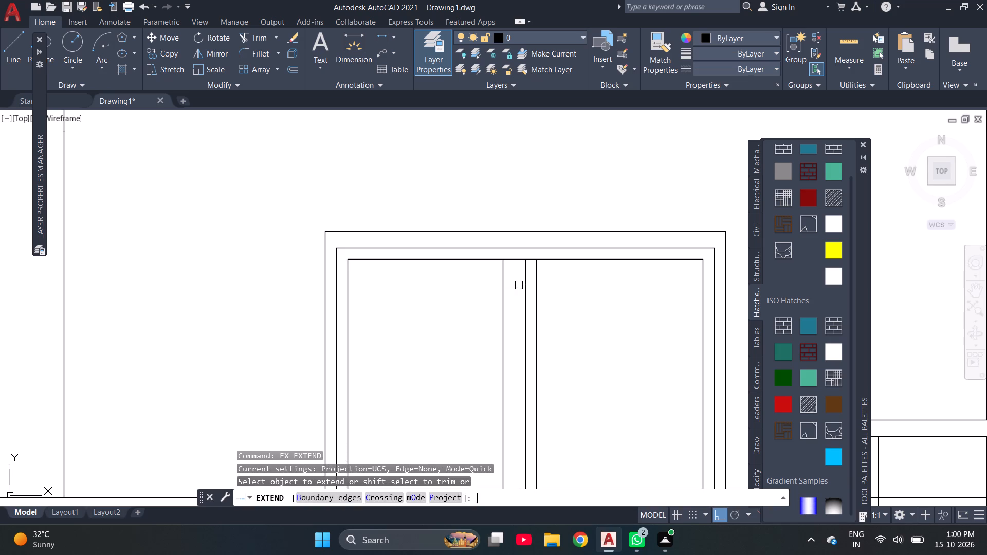
pyautogui.click(501, 268)
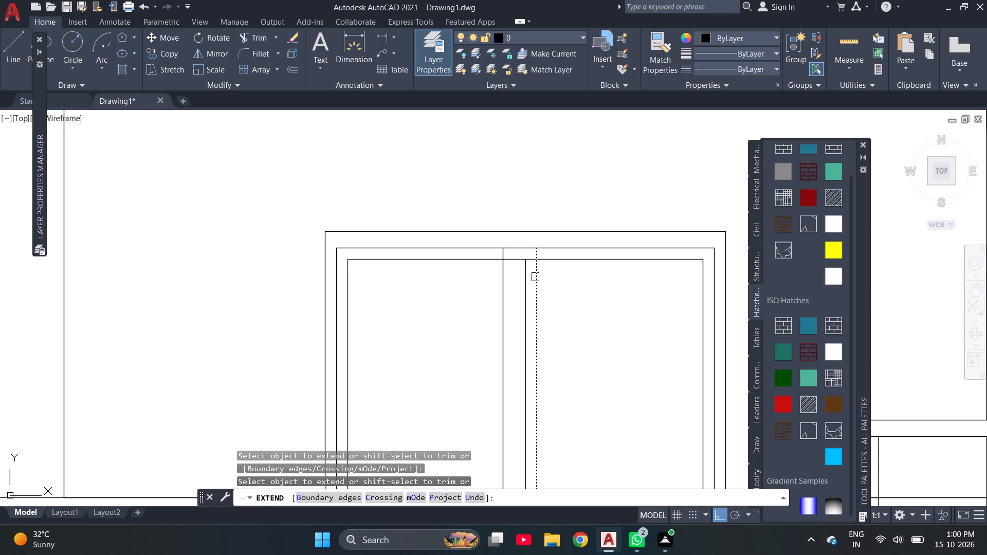
pyautogui.click(527, 284)
pyautogui.press('Escape')
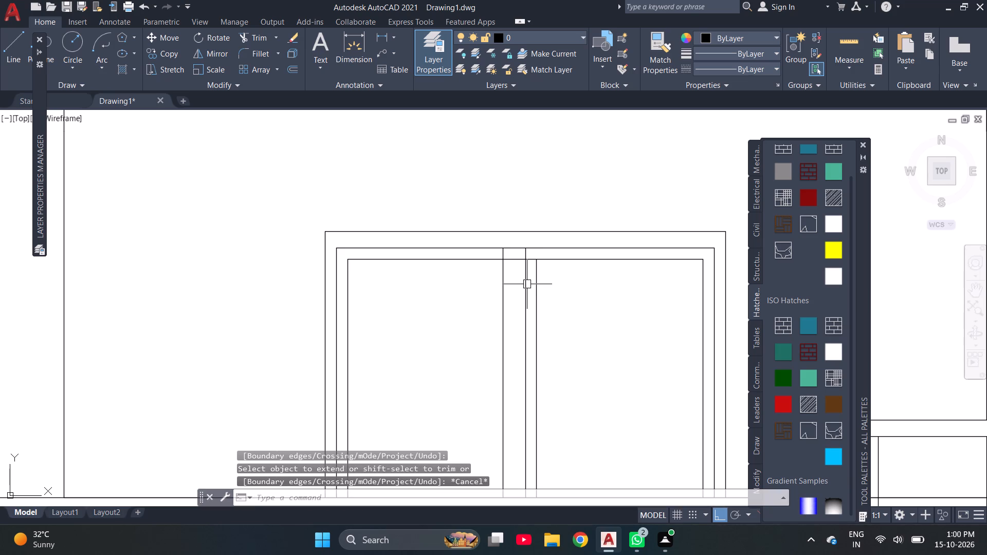
# Trim the inner head line across the mullion and its stub beside the right pane's frame corner.
pyautogui.press('t')
pyautogui.write('R')
pyautogui.press('space')
pyautogui.click(513, 263)
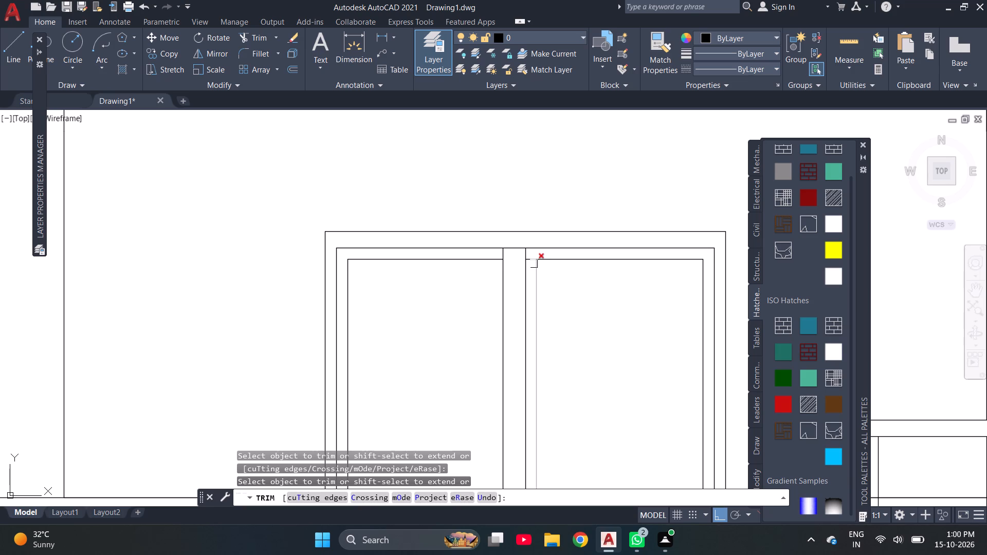
pyautogui.scroll(3, 534, 264)
pyautogui.click(519, 245)
pyautogui.scroll(-3, 497, 267)
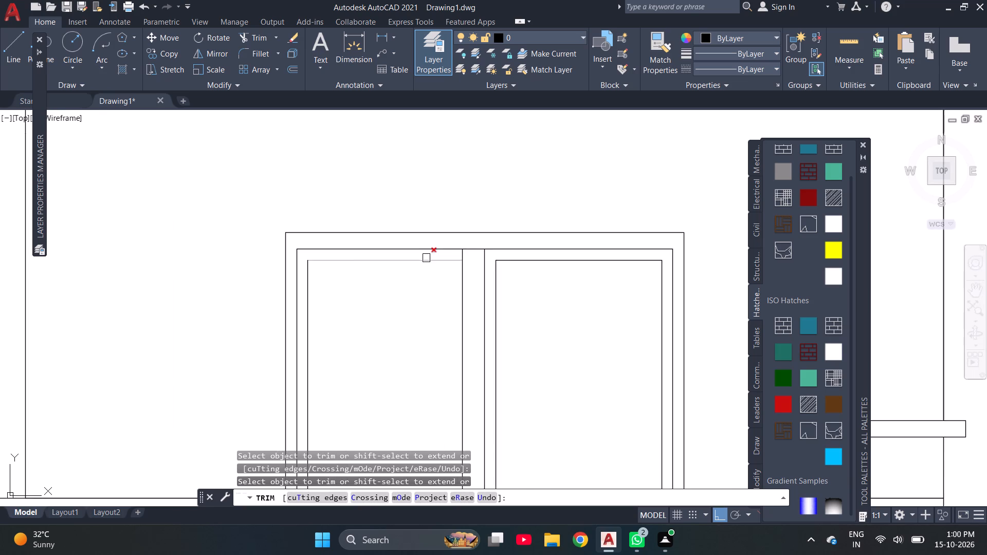
pyautogui.scroll(-1, 426, 258)
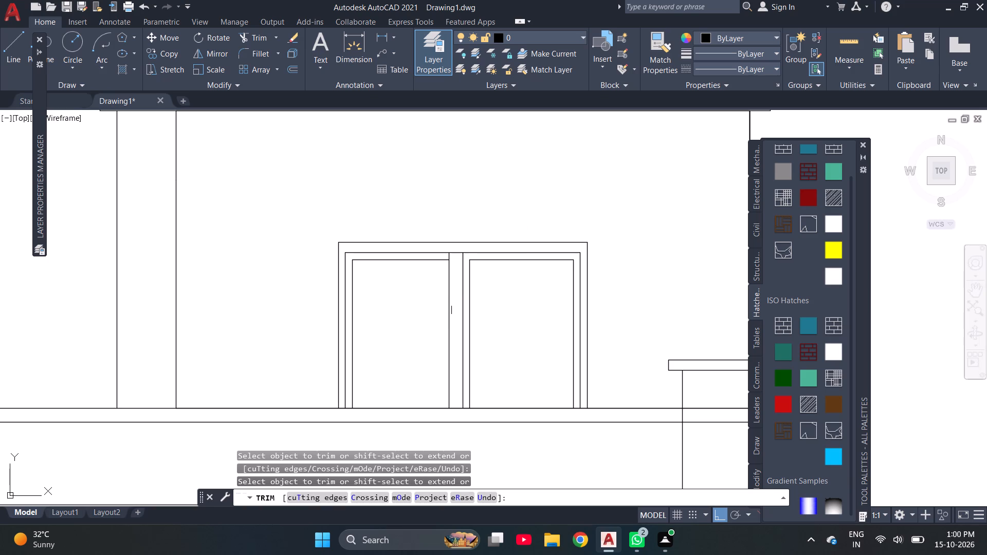
pyautogui.press('Escape')
pyautogui.press('Escape')
# Join all the frame and mullion lines of the rooftop room's two-pane opening into polylines.
pyautogui.click(299, 210)
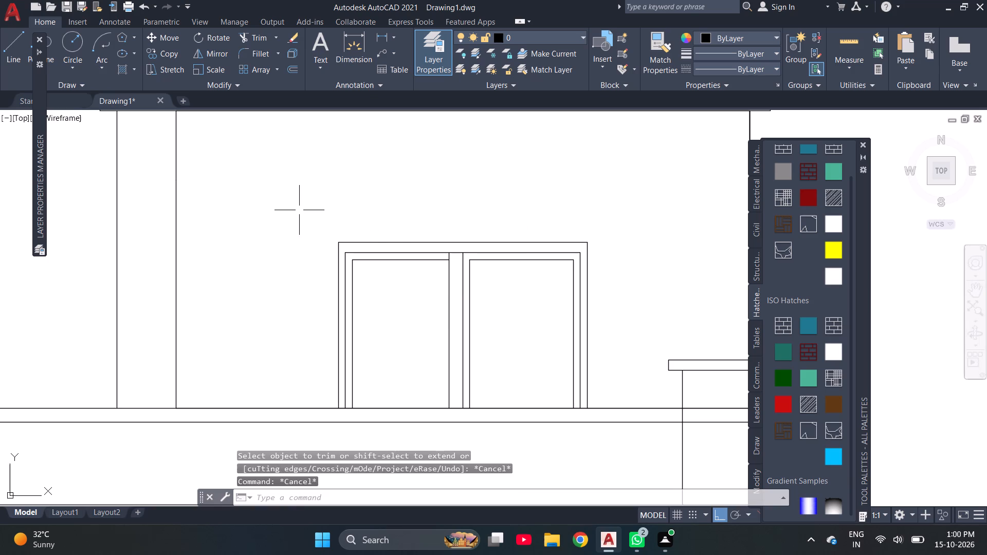
pyautogui.click(614, 403)
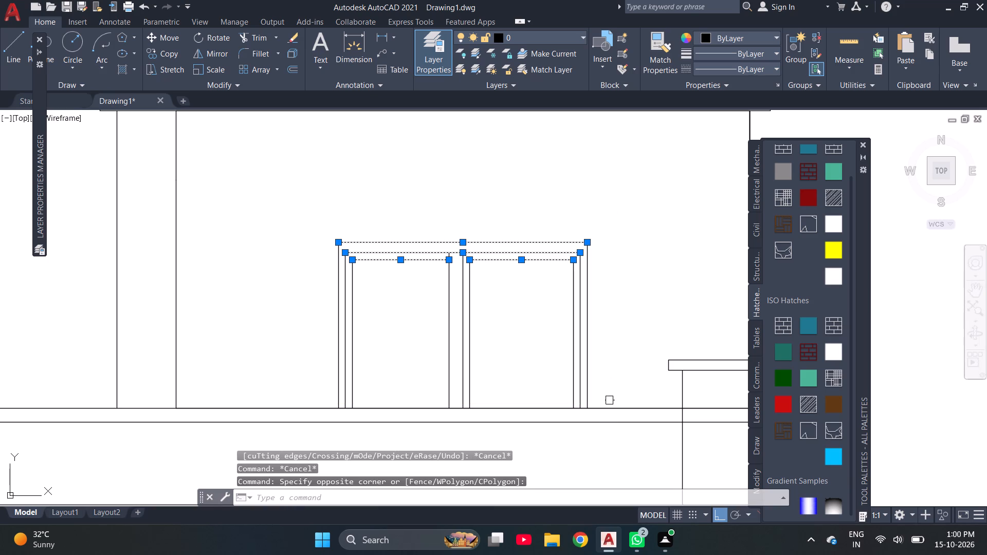
pyautogui.click(351, 358)
pyautogui.click(345, 364)
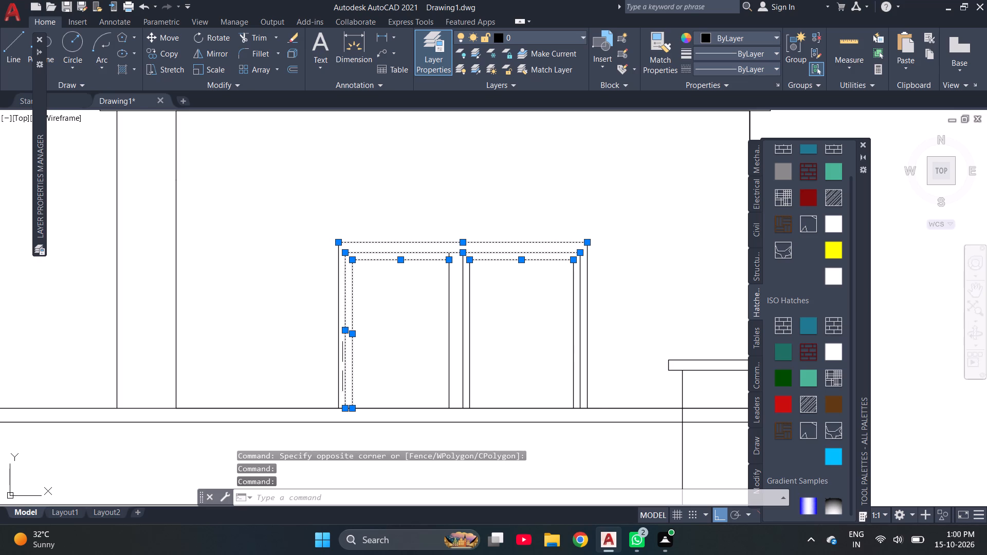
pyautogui.click(340, 369)
pyautogui.click(451, 349)
pyautogui.click(462, 345)
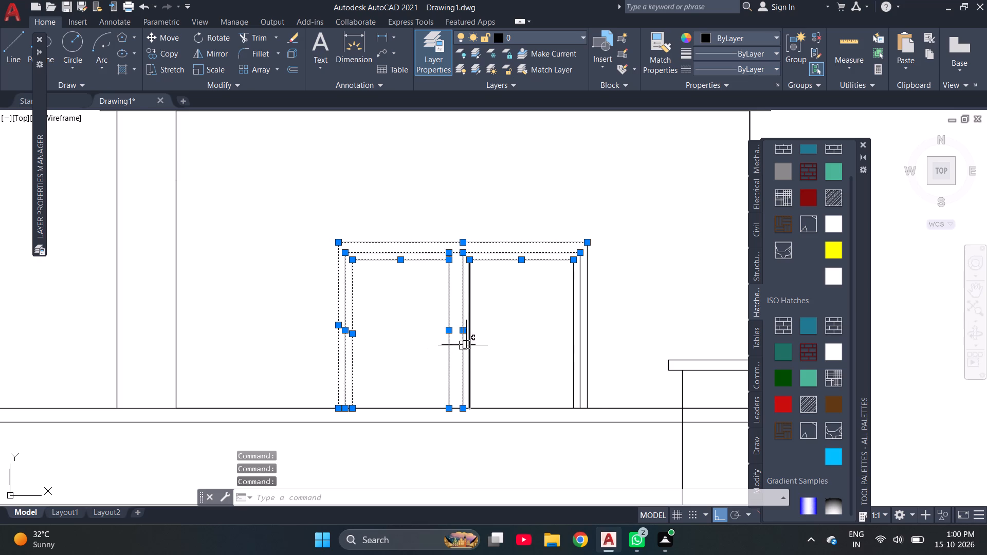
pyautogui.click(471, 343)
pyautogui.click(573, 355)
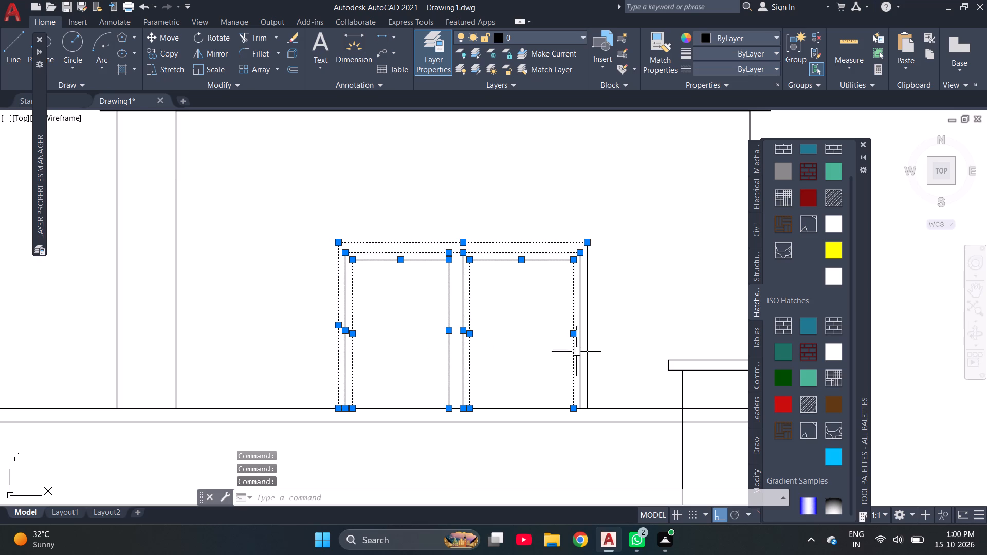
pyautogui.click(580, 348)
pyautogui.click(587, 346)
pyautogui.write('J')
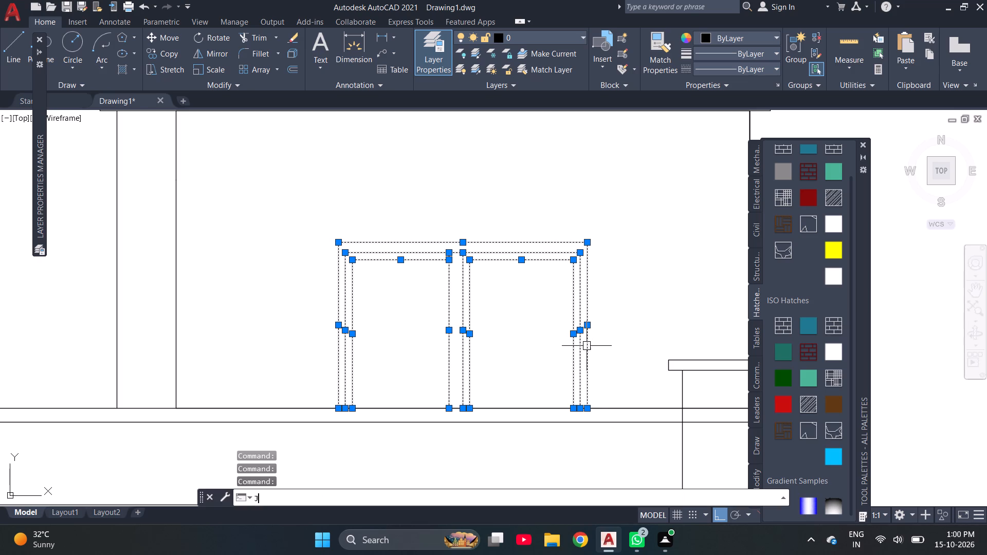
pyautogui.press('space')
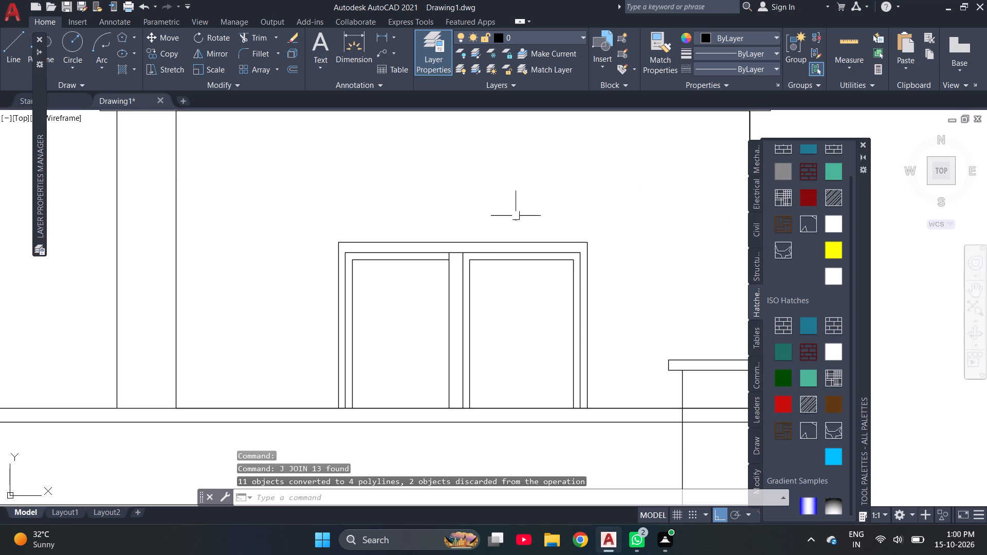
# Fill the left and right pane frames of the rooftop opening with the grey solid hatch sample.
pyautogui.scroll(2, 469, 218)
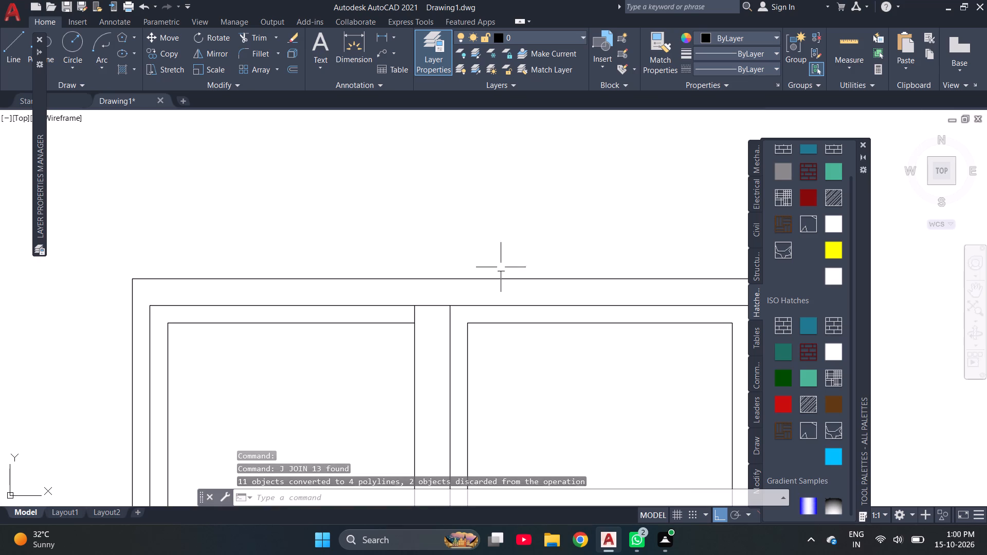
pyautogui.moveTo(779, 172); pyautogui.dragTo(473, 311)
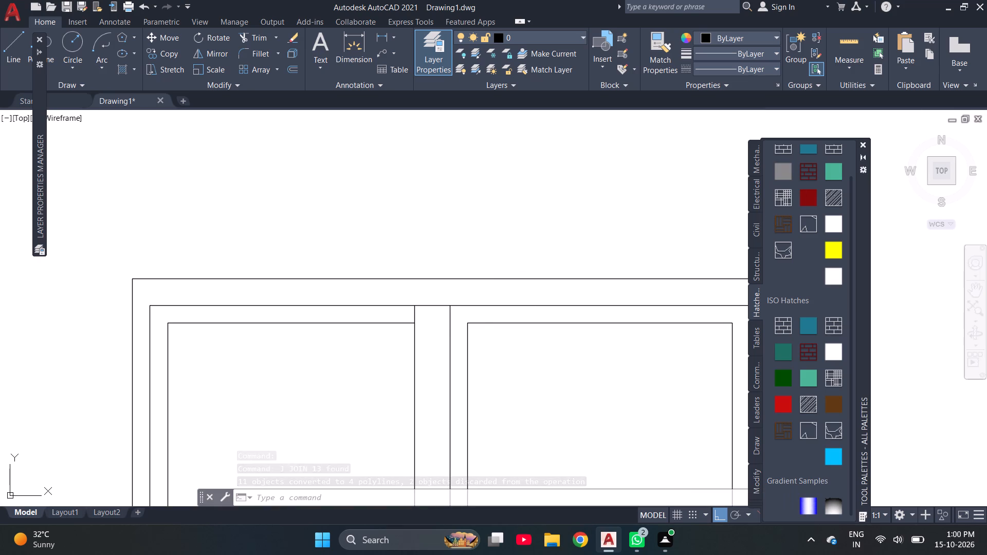
pyautogui.moveTo(473, 311); pyautogui.dragTo(392, 314)
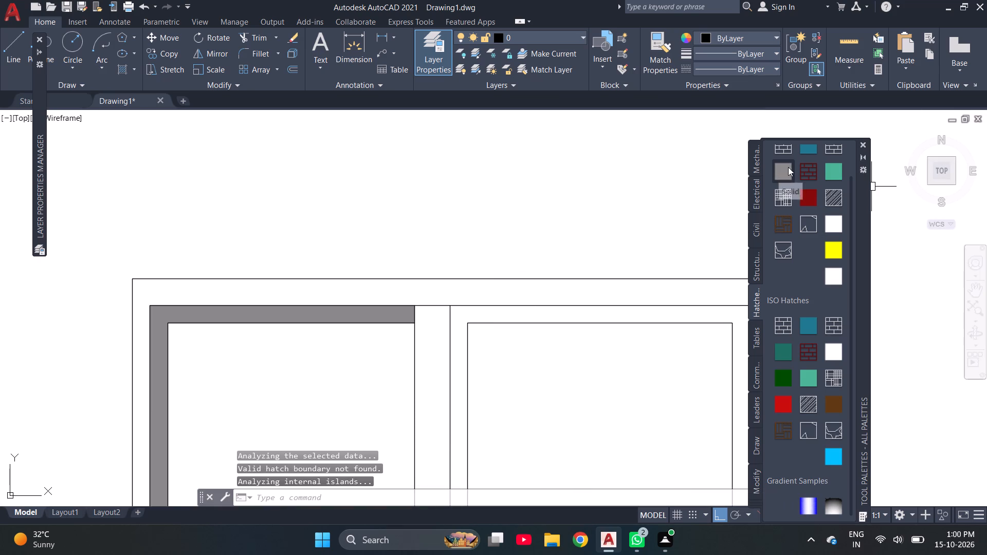
pyautogui.moveTo(788, 167); pyautogui.dragTo(507, 314)
# Compare the rooftop opening's hatched frames with the hatched first-floor windows.
pyautogui.scroll(-2, 348, 242)
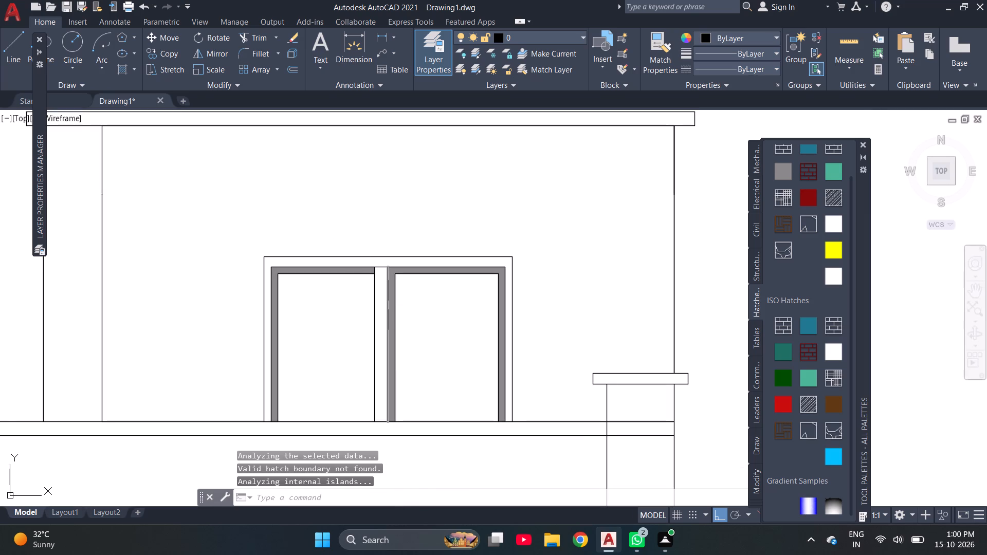
pyautogui.scroll(-2, 388, 306)
pyautogui.scroll(-1, 281, 370)
pyautogui.scroll(4, 218, 450)
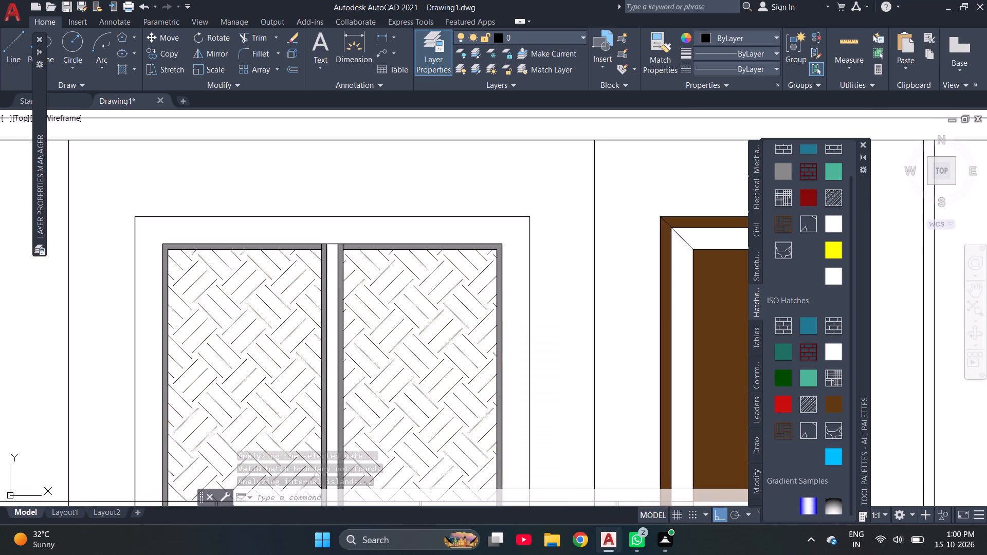
pyautogui.scroll(-3, 207, 375)
pyautogui.scroll(3, 412, 198)
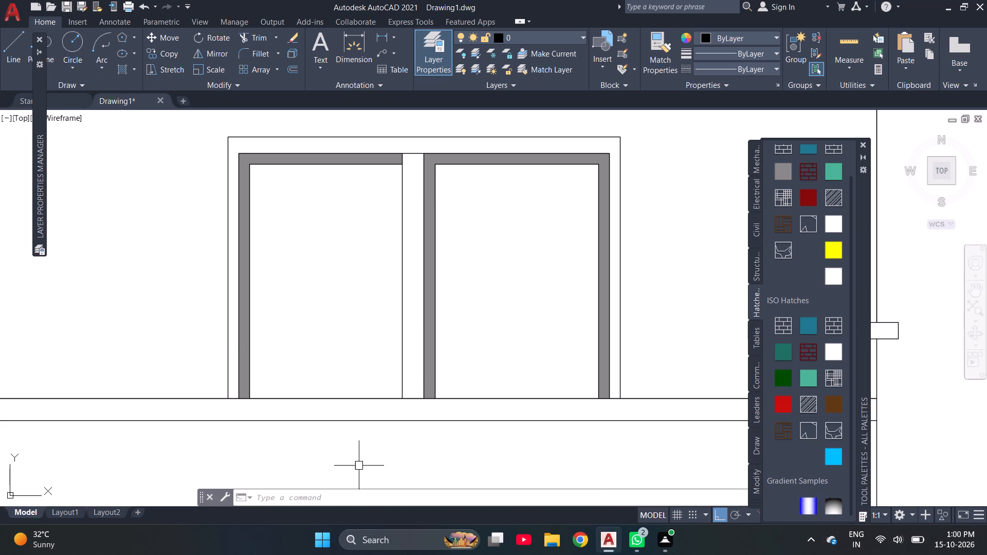
# Review the whole front elevation, from the rooftop room and parapet down to the ground-floor shutters and gate.
pyautogui.scroll(-2, 405, 295)
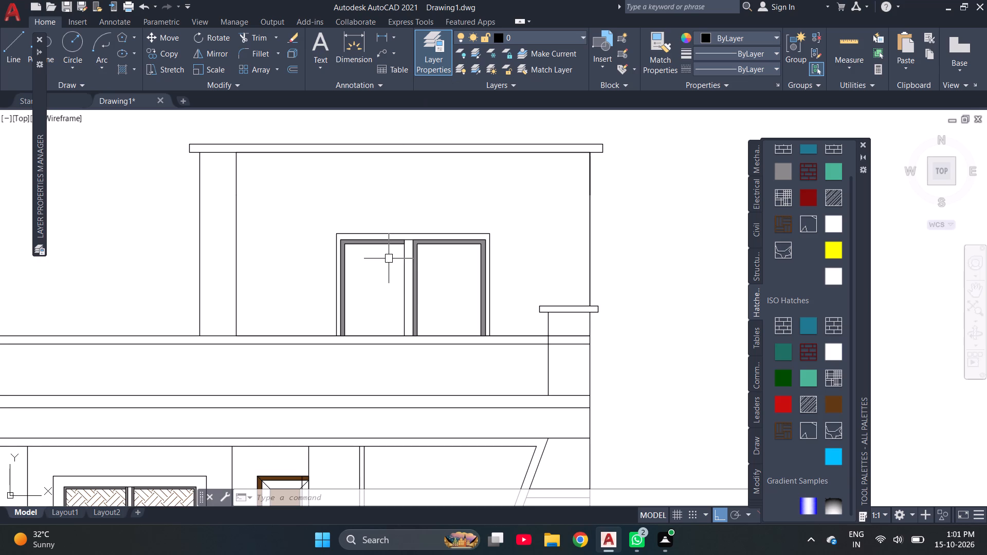
pyautogui.scroll(-1, 379, 260)
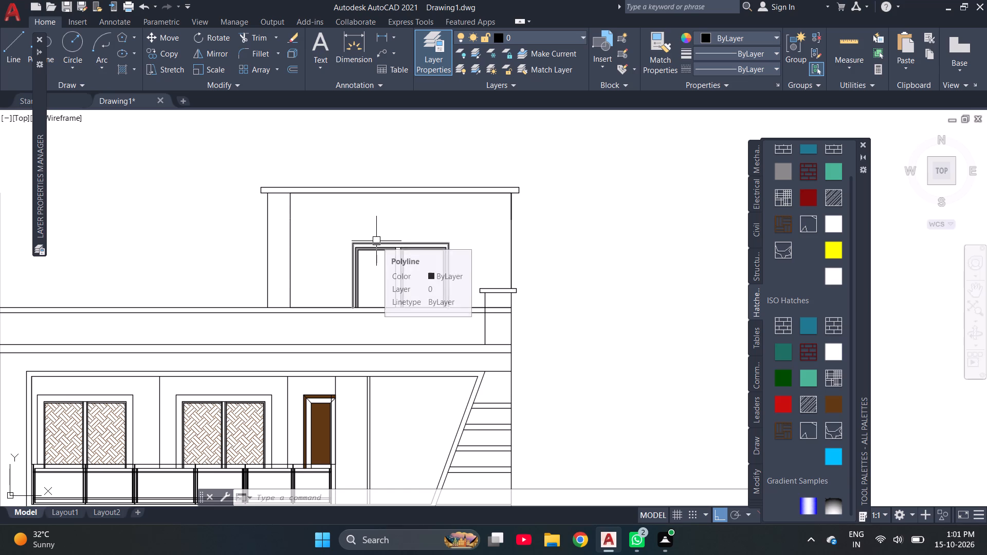
pyautogui.scroll(2, 378, 240)
pyautogui.scroll(-1, 378, 240)
pyautogui.scroll(1, 378, 240)
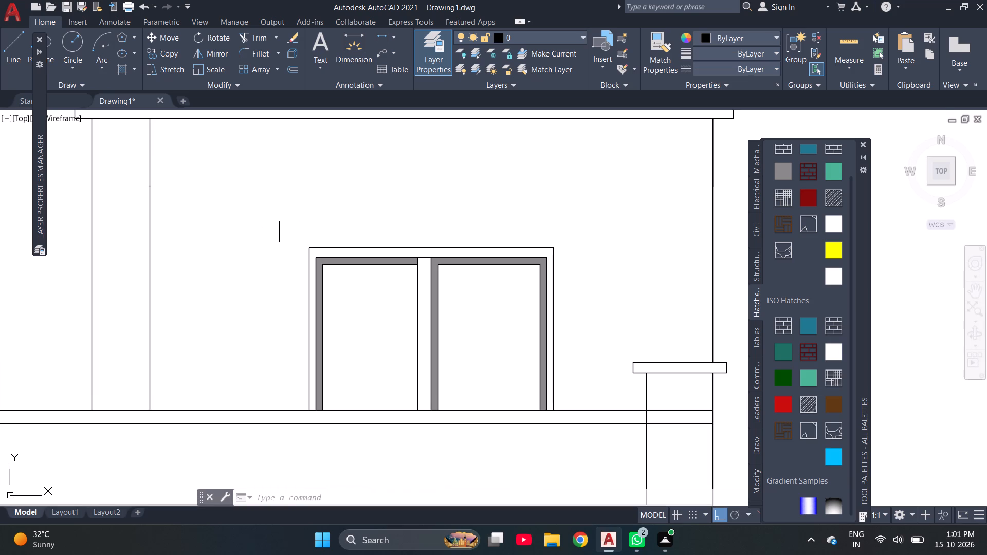
pyautogui.scroll(-1, 278, 216)
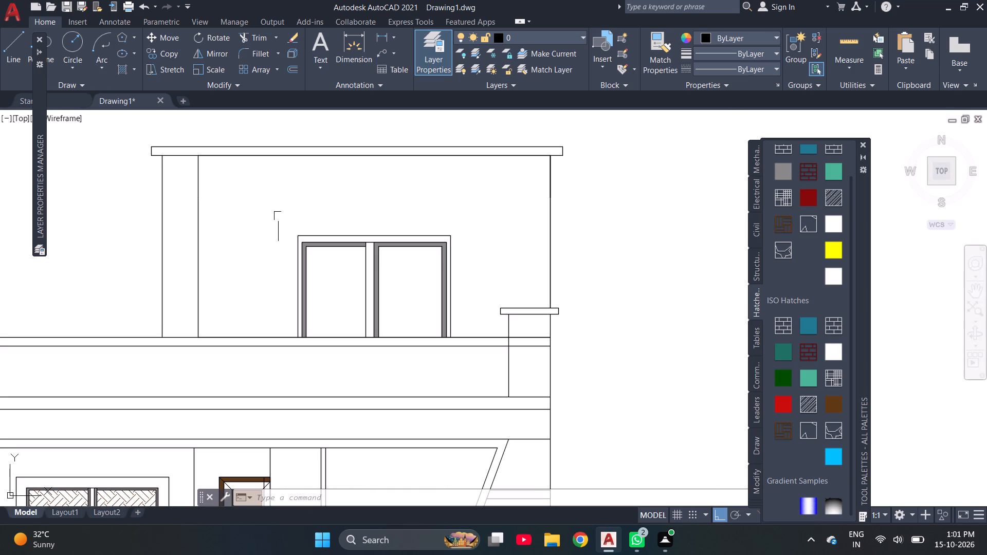
pyautogui.scroll(-1, 278, 214)
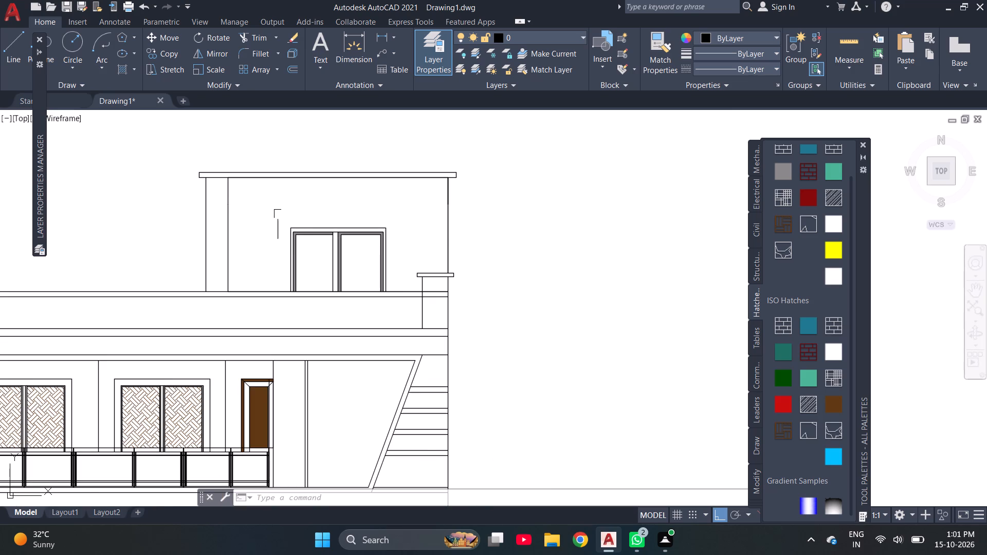
pyautogui.scroll(1, 278, 214)
pyautogui.scroll(-2, 278, 214)
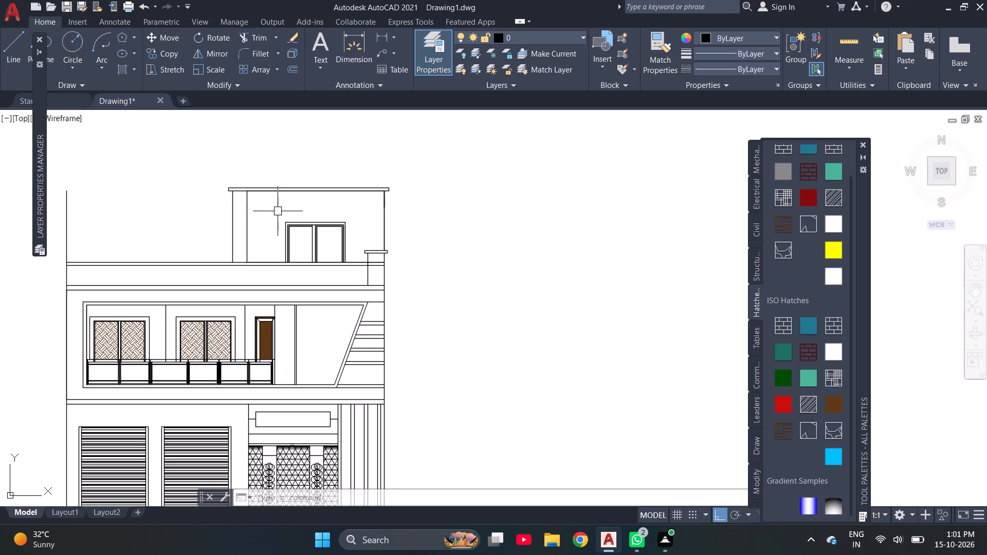
pyautogui.scroll(-1, 289, 225)
pyautogui.scroll(1, 289, 225)
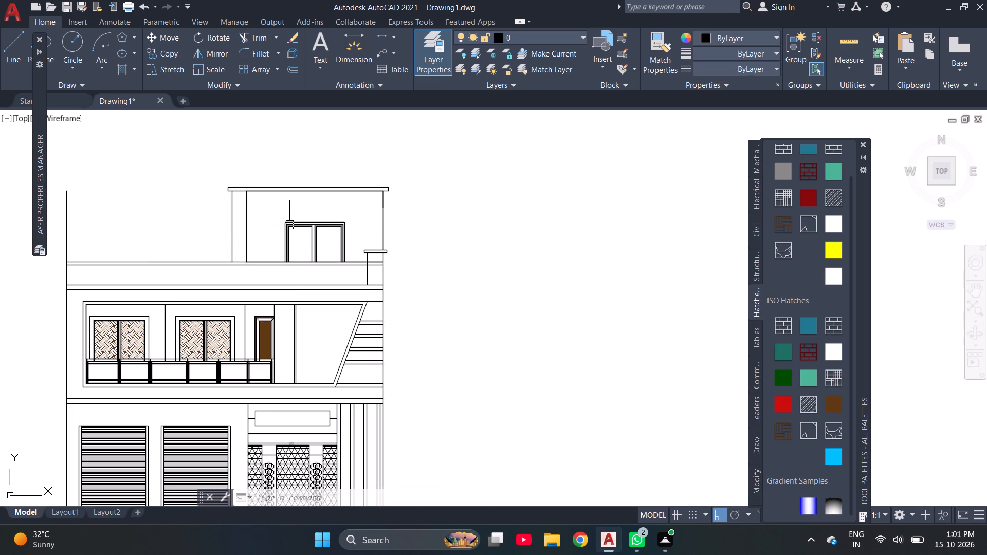
pyautogui.scroll(-1, 289, 225)
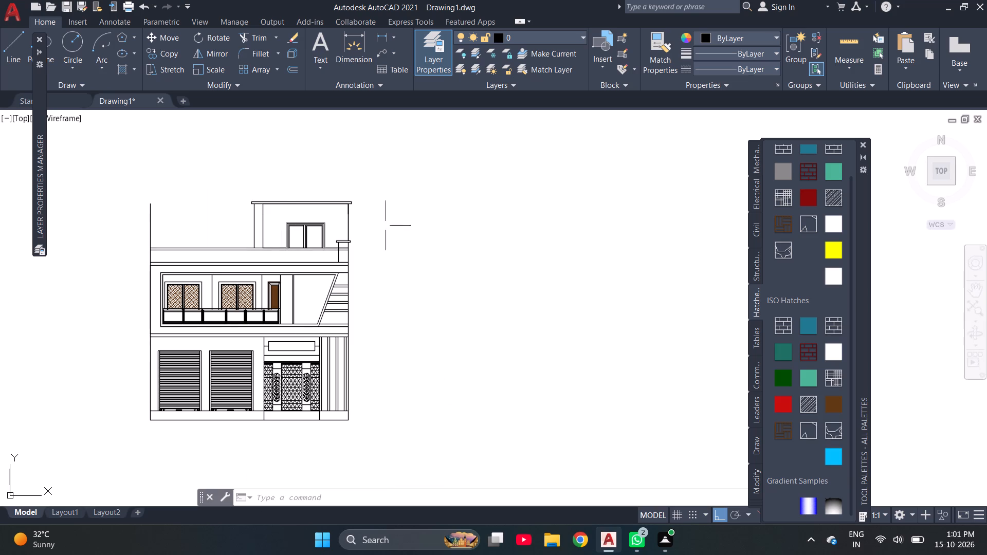
pyautogui.scroll(3, 363, 331)
pyautogui.scroll(-1, 363, 331)
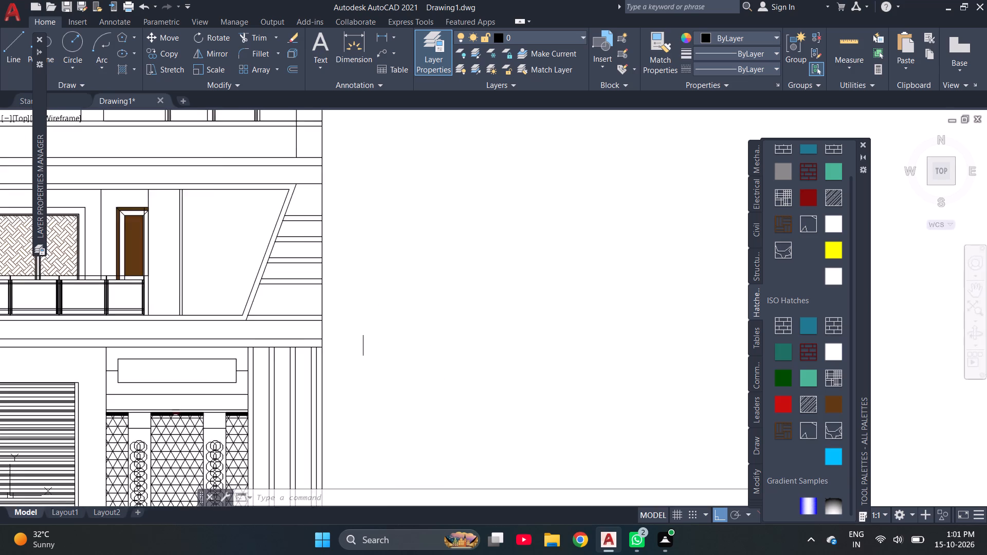
pyautogui.scroll(1, 363, 331)
pyautogui.scroll(-2, 363, 331)
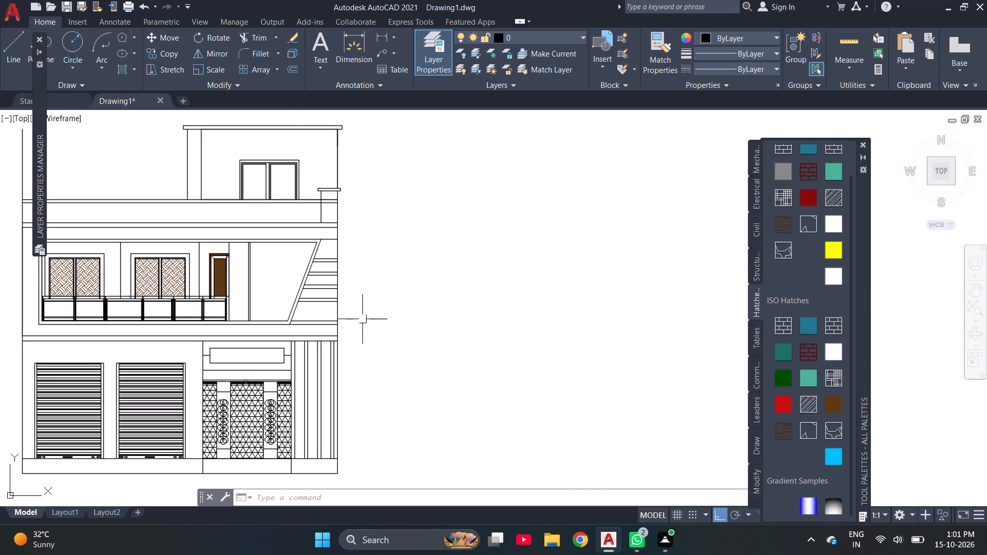
pyautogui.scroll(3, 152, 381)
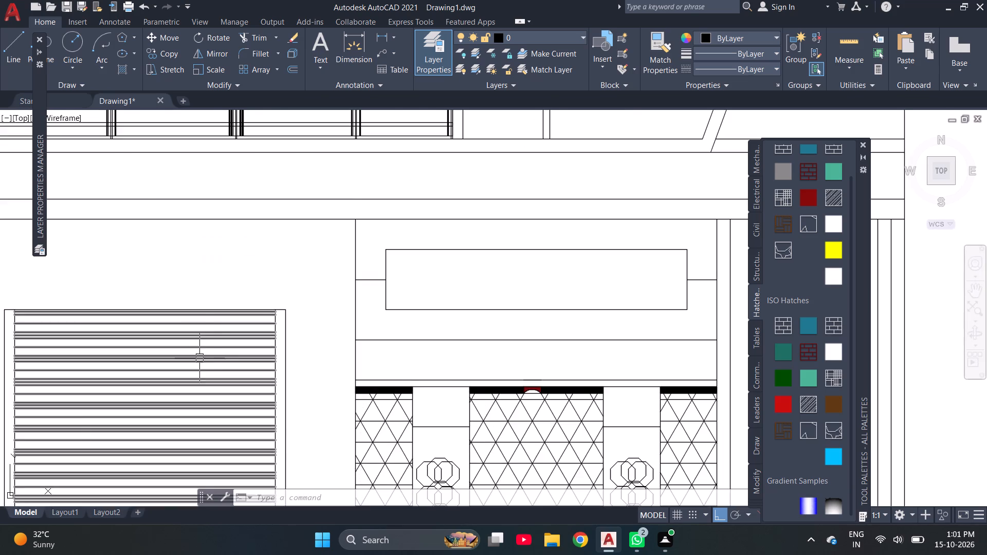
pyautogui.scroll(-2, 200, 329)
pyautogui.scroll(-1, 167, 296)
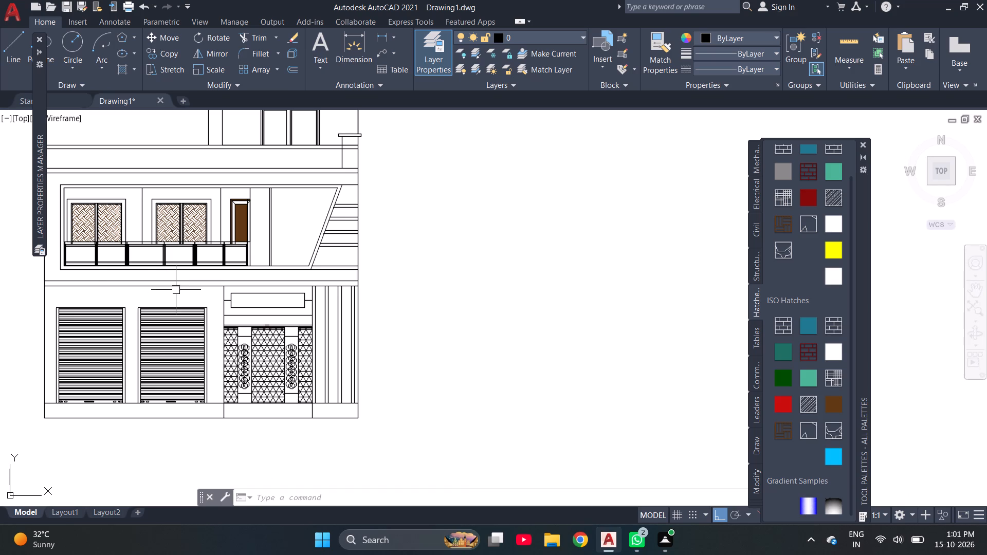
pyautogui.scroll(-1, 188, 293)
pyautogui.scroll(2, 194, 207)
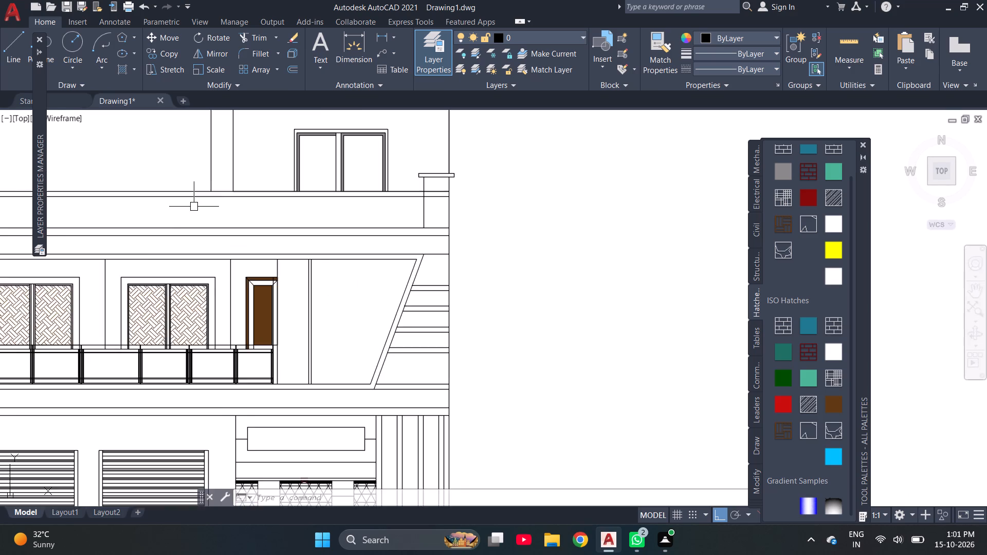
pyautogui.scroll(-1, 194, 207)
pyautogui.scroll(1, 194, 207)
pyautogui.scroll(-1, 194, 207)
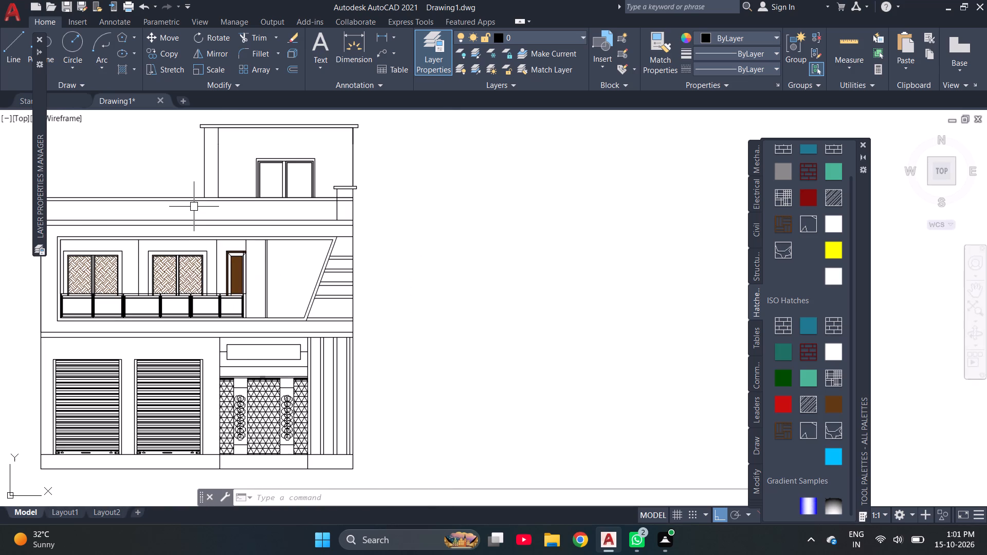
pyautogui.scroll(-1, 194, 207)
pyautogui.scroll(2, 93, 158)
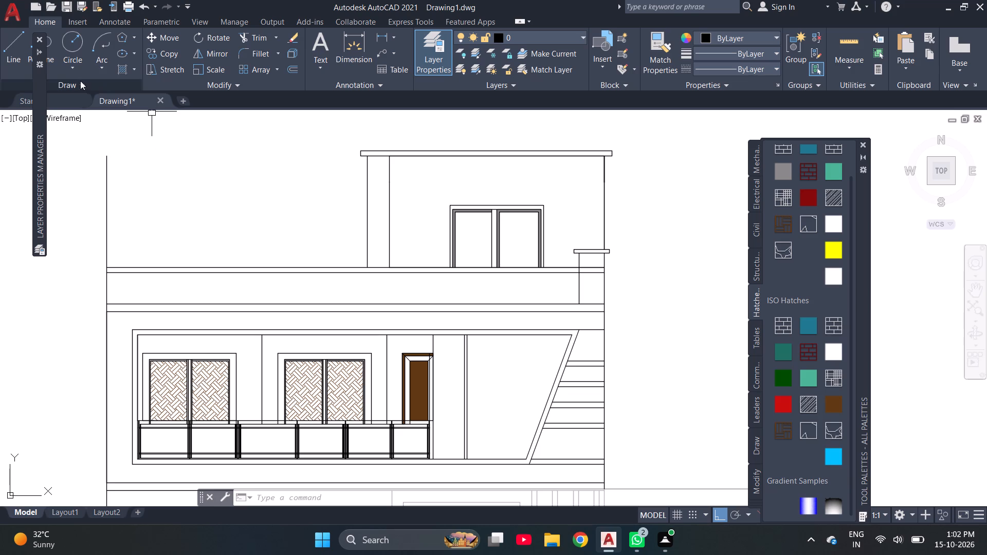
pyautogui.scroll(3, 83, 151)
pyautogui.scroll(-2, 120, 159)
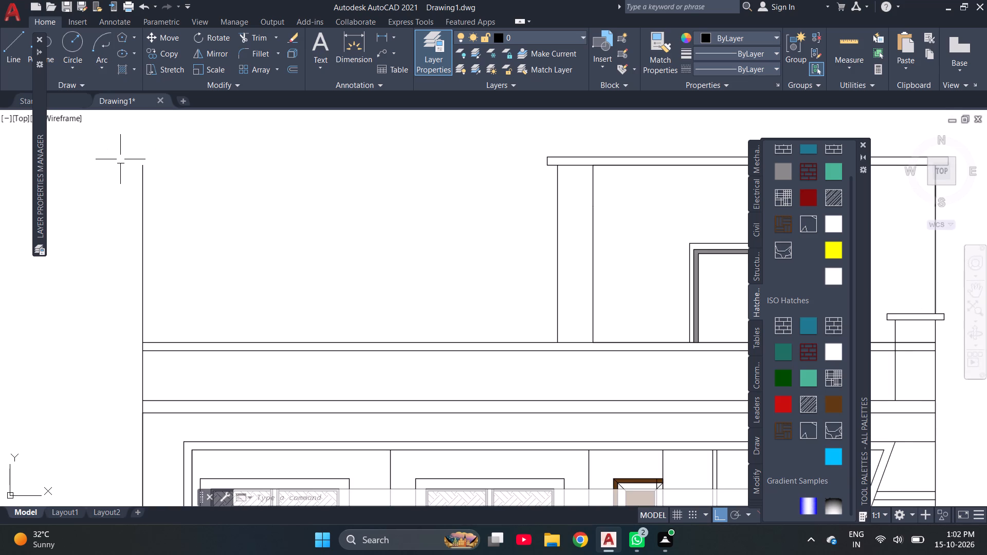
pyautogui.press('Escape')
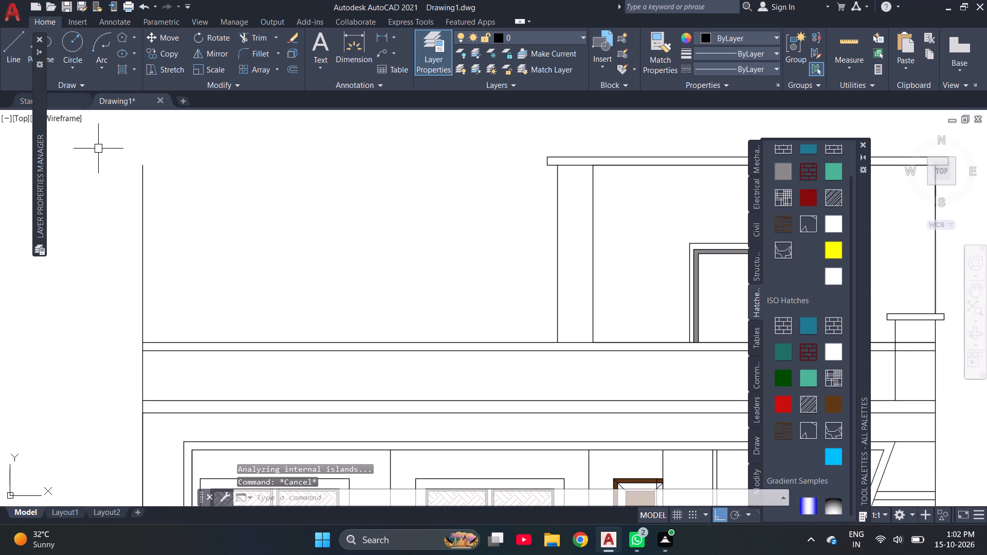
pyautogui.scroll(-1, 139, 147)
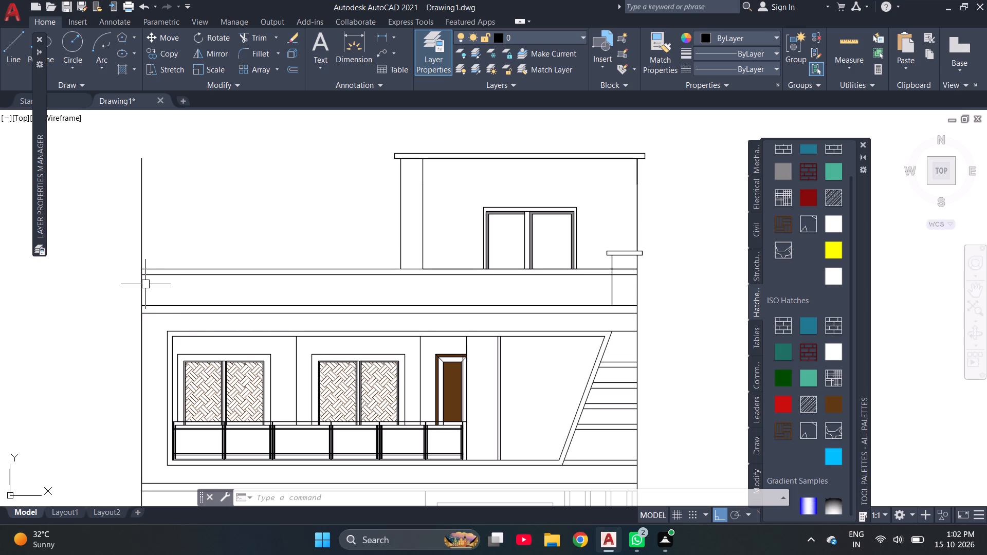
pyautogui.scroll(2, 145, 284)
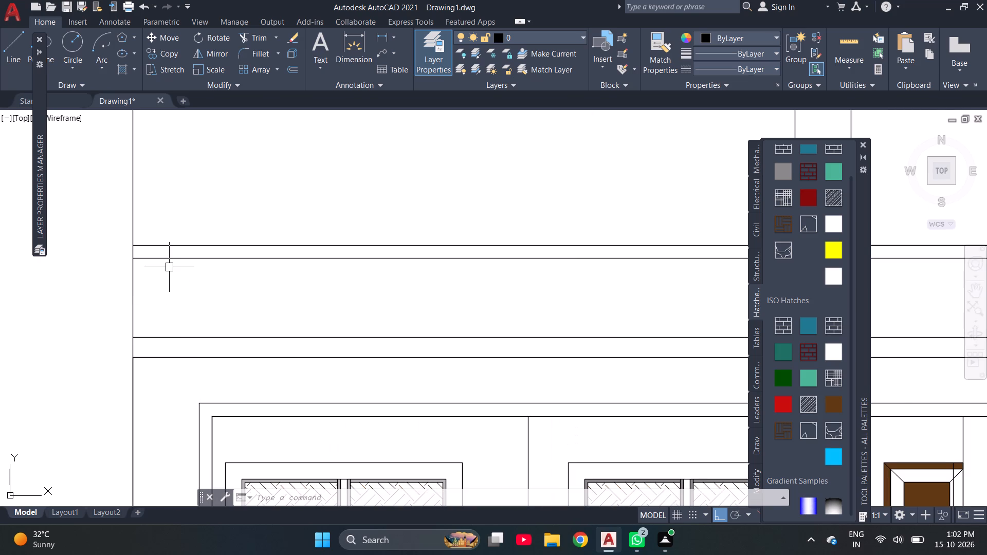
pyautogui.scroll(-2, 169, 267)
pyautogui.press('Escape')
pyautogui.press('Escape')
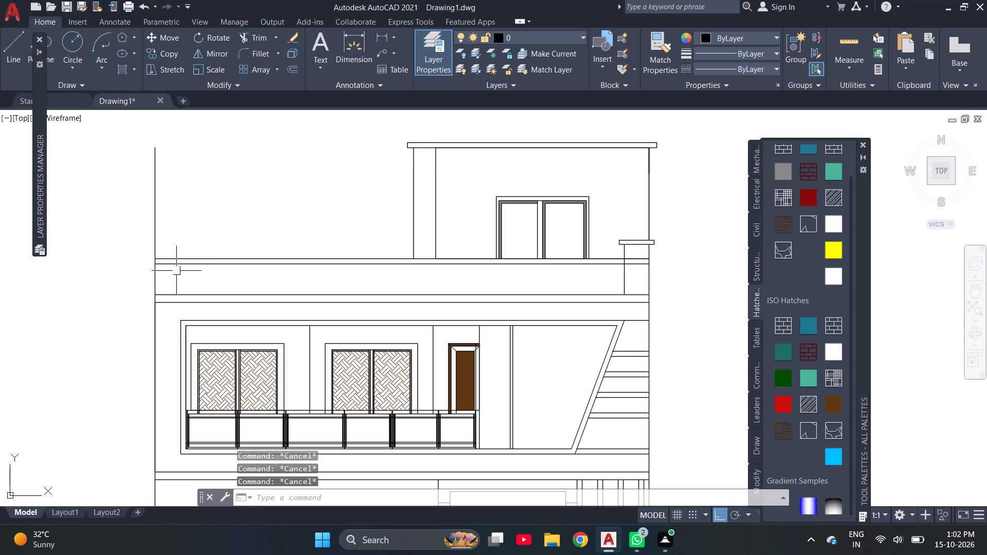
# Offset the lower line of the parapet's top band upward by 2'6".
pyautogui.press('o')
pyautogui.press('space')
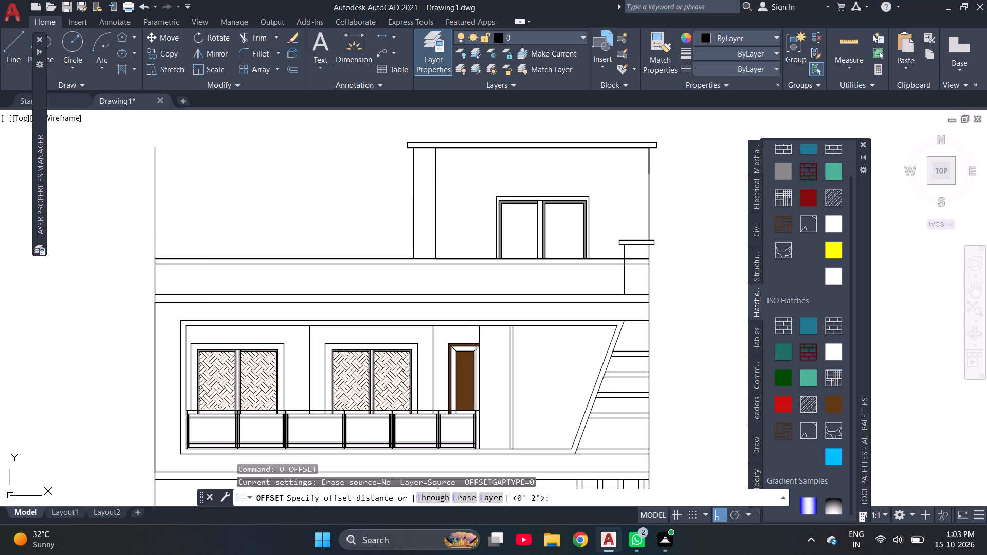
pyautogui.write('2\'6"')
pyautogui.press('Return')
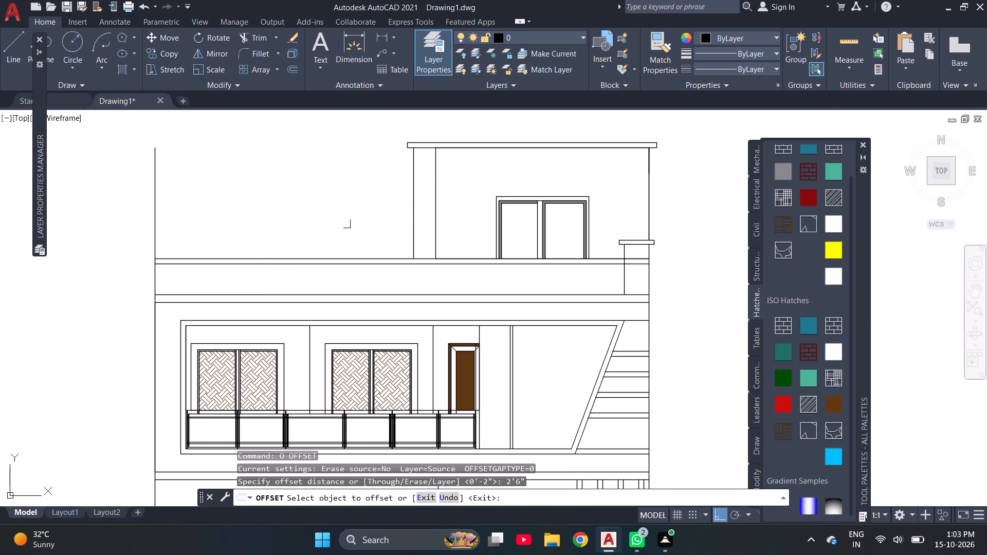
pyautogui.scroll(2, 344, 227)
pyautogui.scroll(-1, 215, 290)
pyautogui.scroll(-1, 296, 273)
pyautogui.scroll(1, 98, 293)
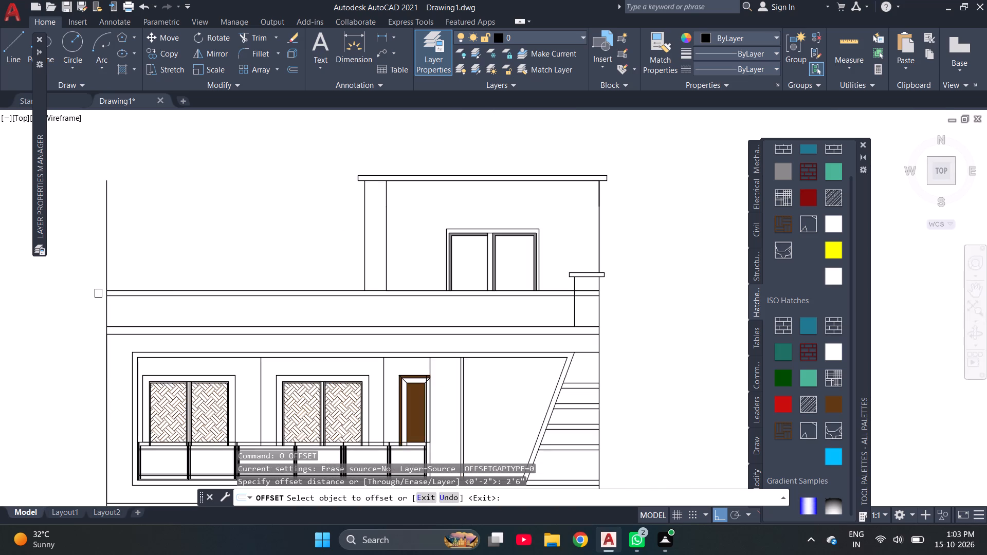
pyautogui.scroll(2, 98, 293)
pyautogui.click(236, 301)
pyautogui.scroll(-4, 236, 228)
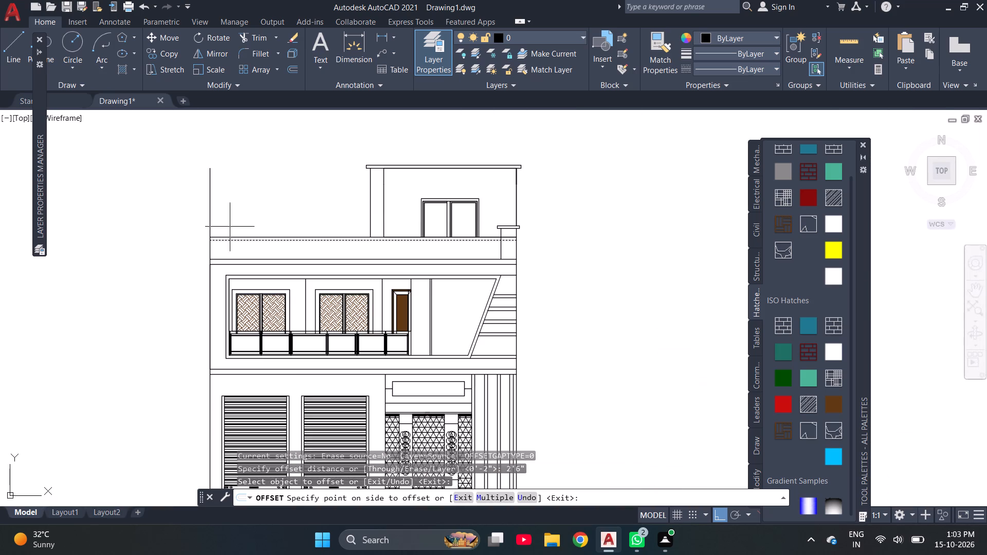
pyautogui.click(244, 197)
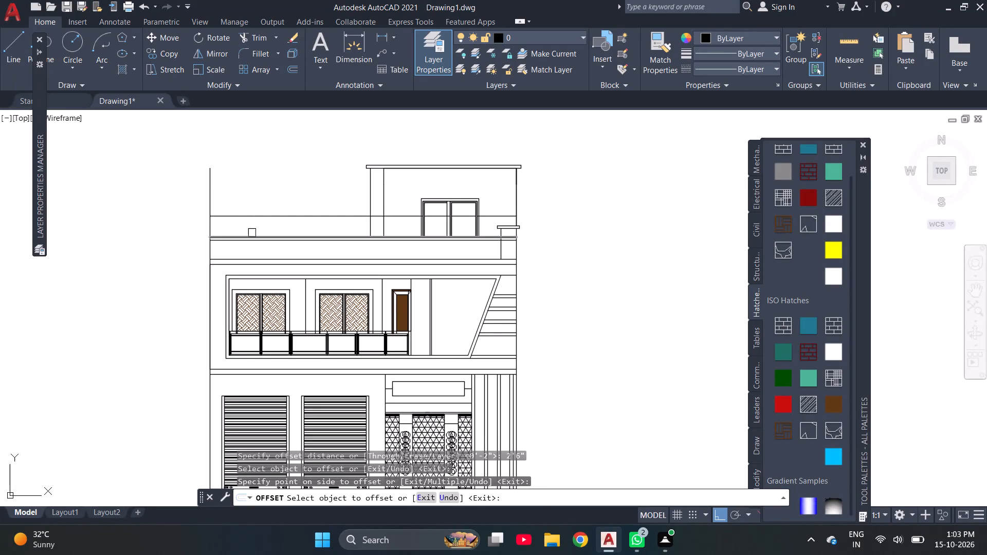
pyautogui.press('Escape')
pyautogui.press('Escape')
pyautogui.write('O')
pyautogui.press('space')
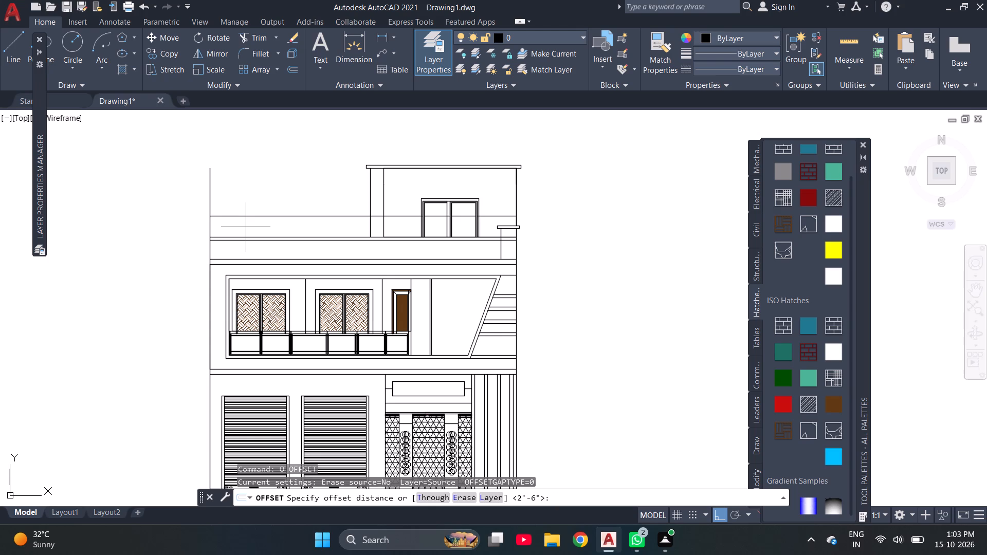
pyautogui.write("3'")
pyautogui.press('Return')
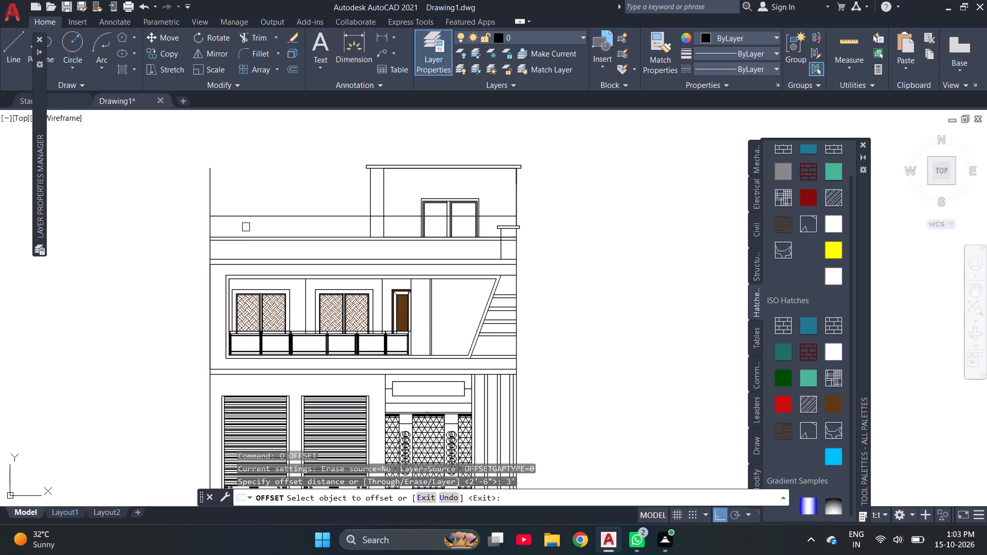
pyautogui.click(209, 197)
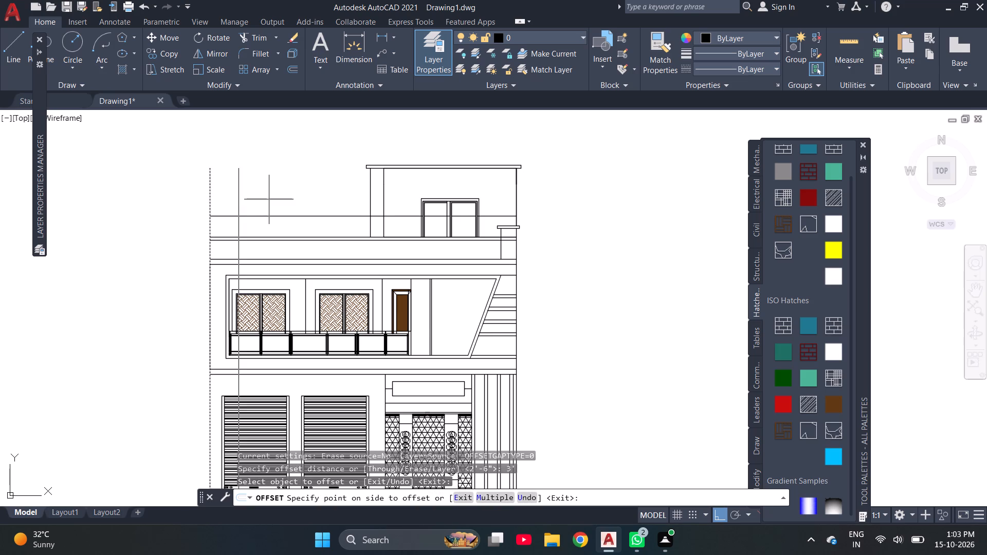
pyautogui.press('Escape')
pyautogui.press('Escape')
# Draw a vertical line from the left end of the 2'6" offset line up to the top of the building's left edge.
pyautogui.write('L')
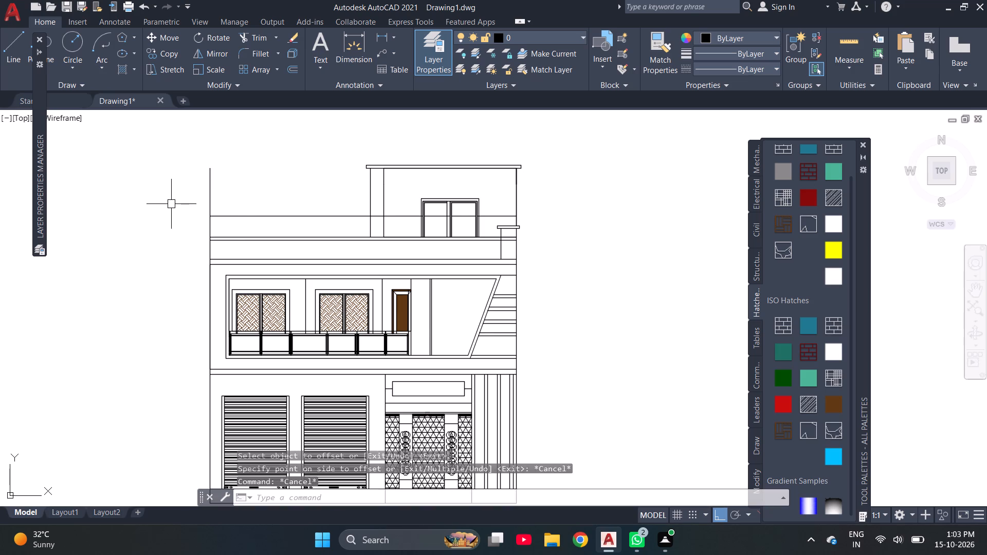
pyautogui.press('space')
pyautogui.scroll(3, 231, 217)
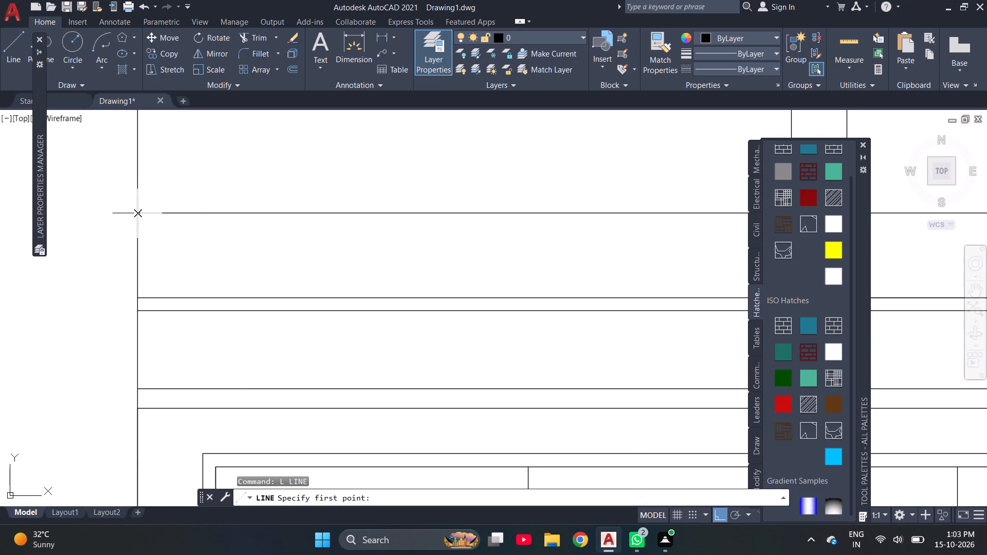
pyautogui.click(137, 212)
pyautogui.scroll(-2, 187, 264)
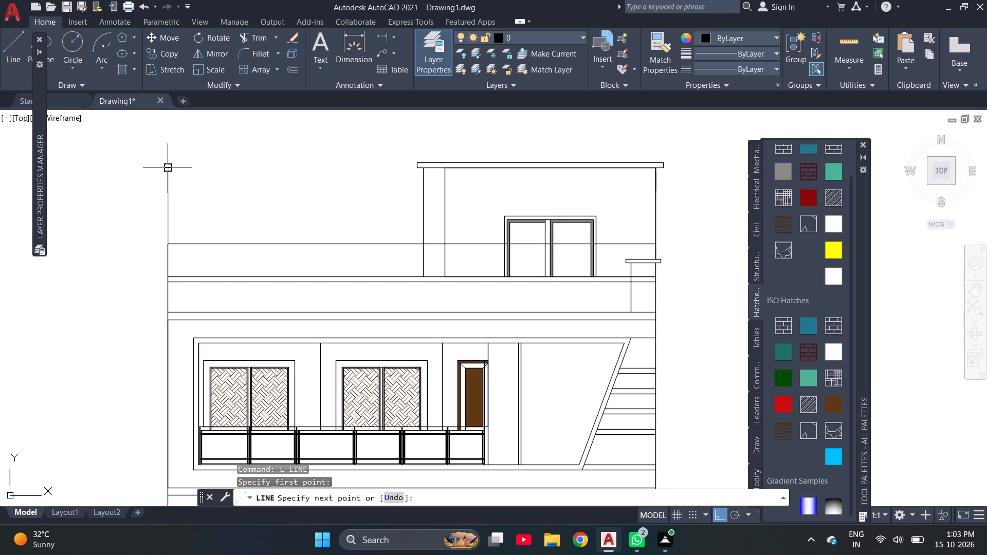
pyautogui.click(168, 170)
pyautogui.press('Escape')
pyautogui.press('Escape')
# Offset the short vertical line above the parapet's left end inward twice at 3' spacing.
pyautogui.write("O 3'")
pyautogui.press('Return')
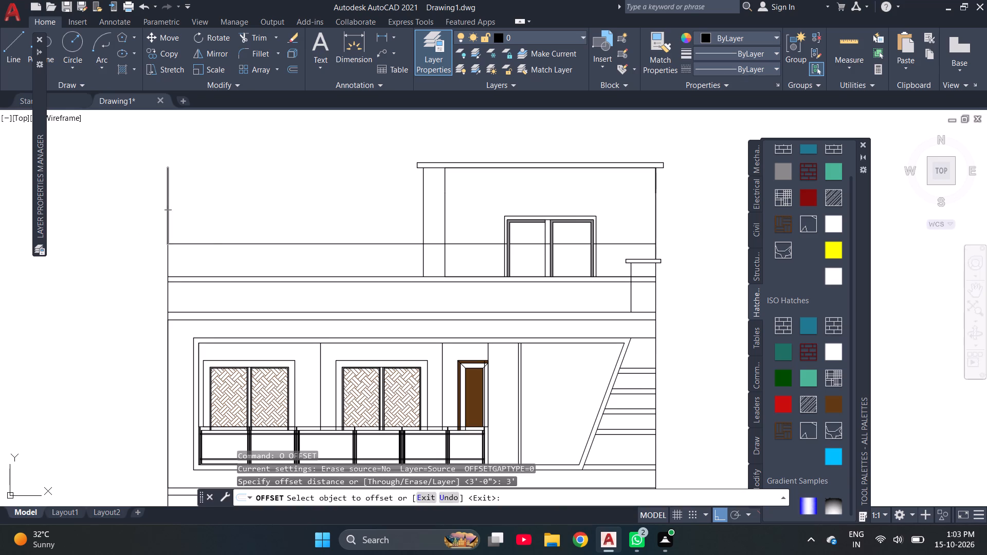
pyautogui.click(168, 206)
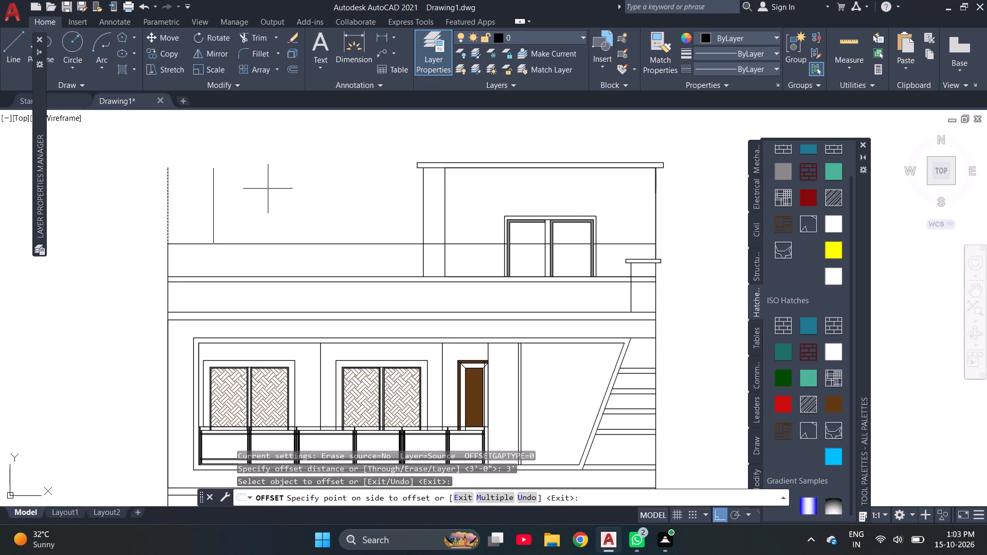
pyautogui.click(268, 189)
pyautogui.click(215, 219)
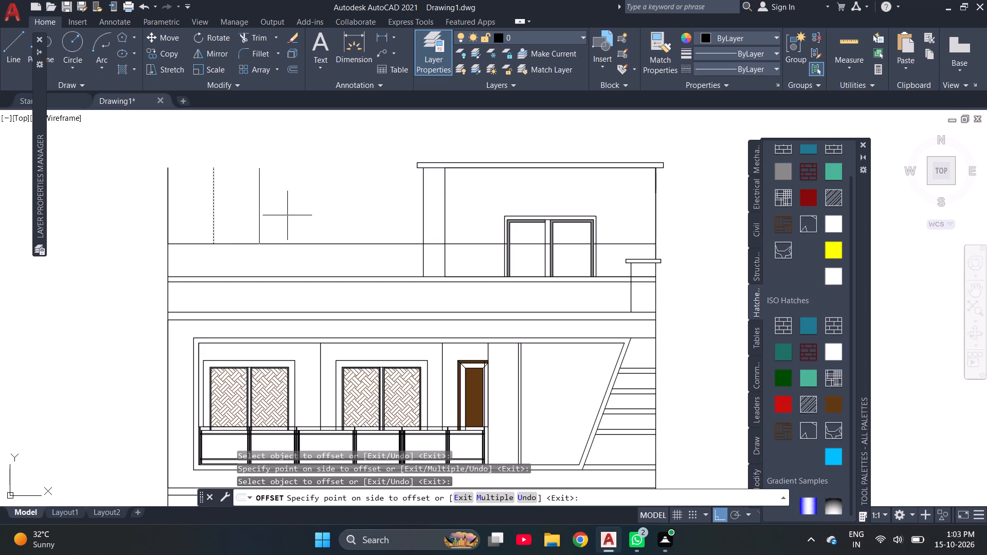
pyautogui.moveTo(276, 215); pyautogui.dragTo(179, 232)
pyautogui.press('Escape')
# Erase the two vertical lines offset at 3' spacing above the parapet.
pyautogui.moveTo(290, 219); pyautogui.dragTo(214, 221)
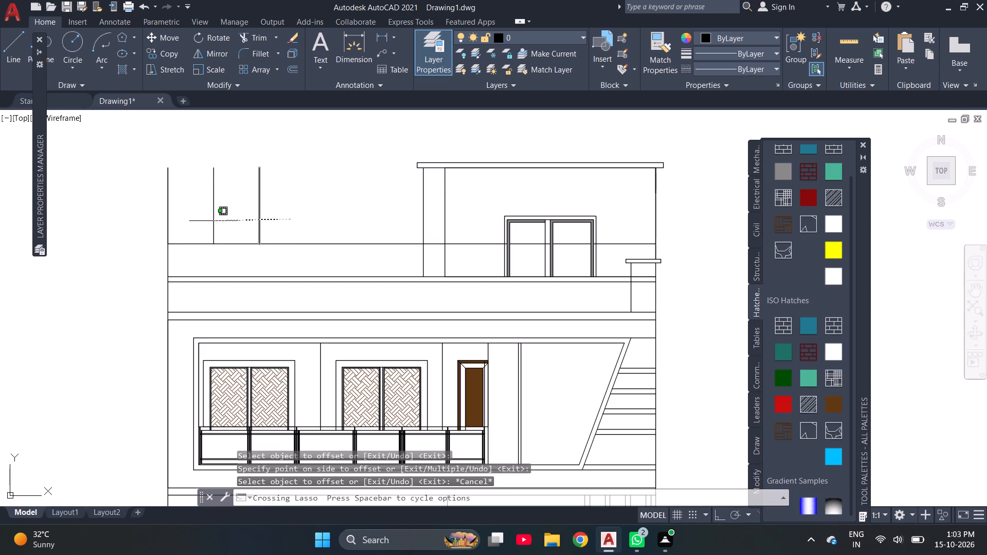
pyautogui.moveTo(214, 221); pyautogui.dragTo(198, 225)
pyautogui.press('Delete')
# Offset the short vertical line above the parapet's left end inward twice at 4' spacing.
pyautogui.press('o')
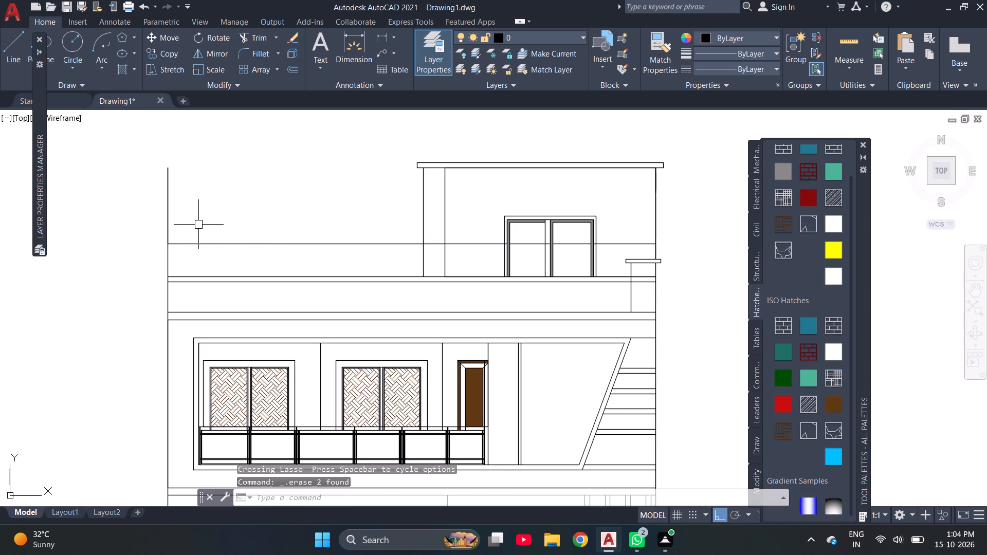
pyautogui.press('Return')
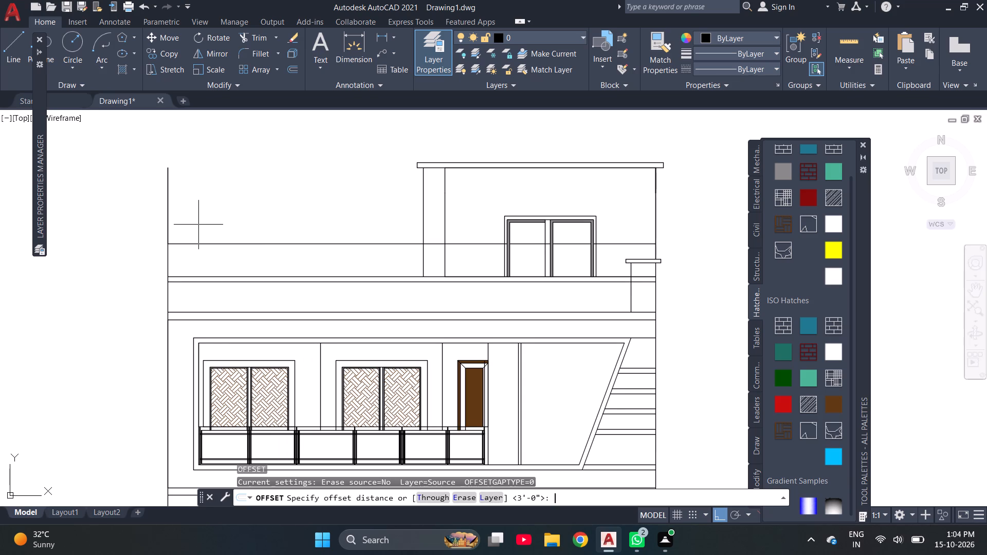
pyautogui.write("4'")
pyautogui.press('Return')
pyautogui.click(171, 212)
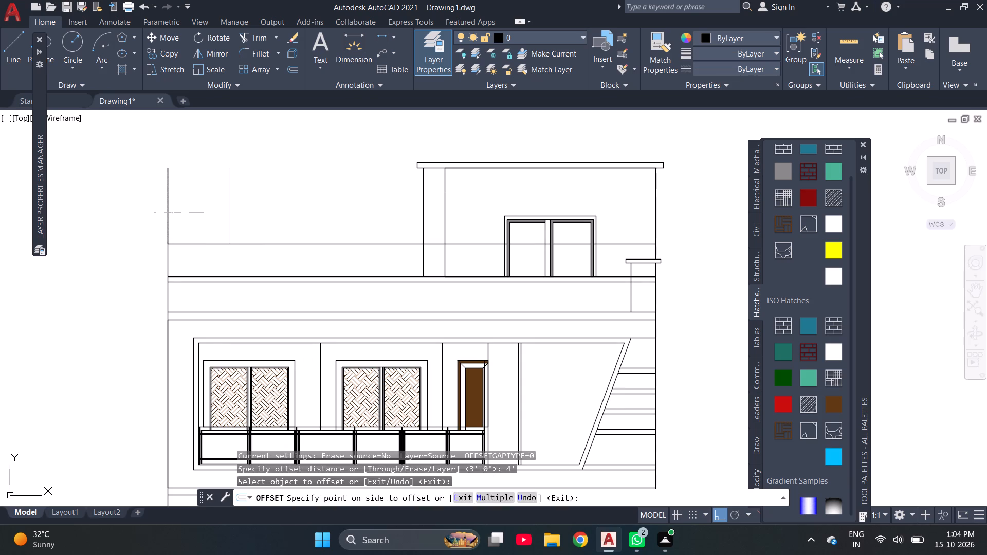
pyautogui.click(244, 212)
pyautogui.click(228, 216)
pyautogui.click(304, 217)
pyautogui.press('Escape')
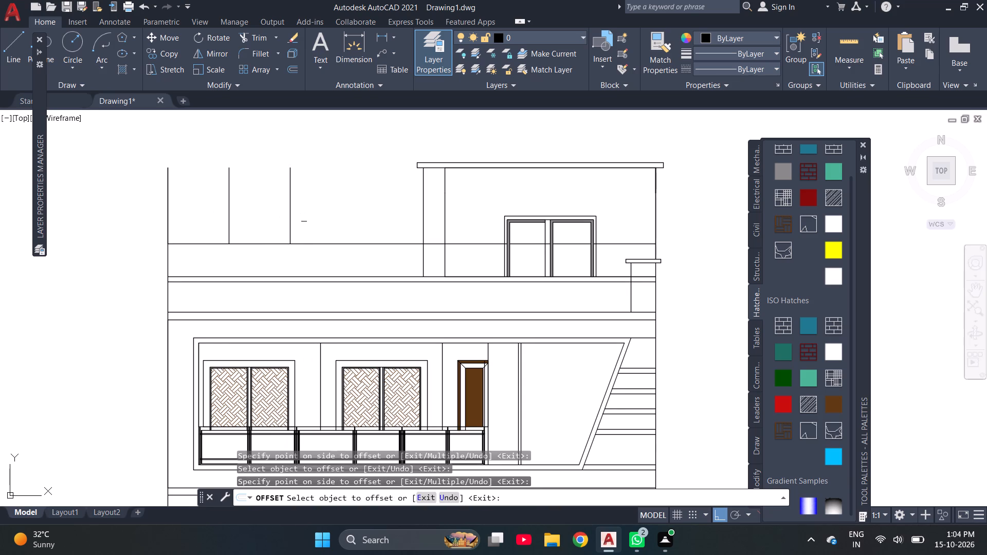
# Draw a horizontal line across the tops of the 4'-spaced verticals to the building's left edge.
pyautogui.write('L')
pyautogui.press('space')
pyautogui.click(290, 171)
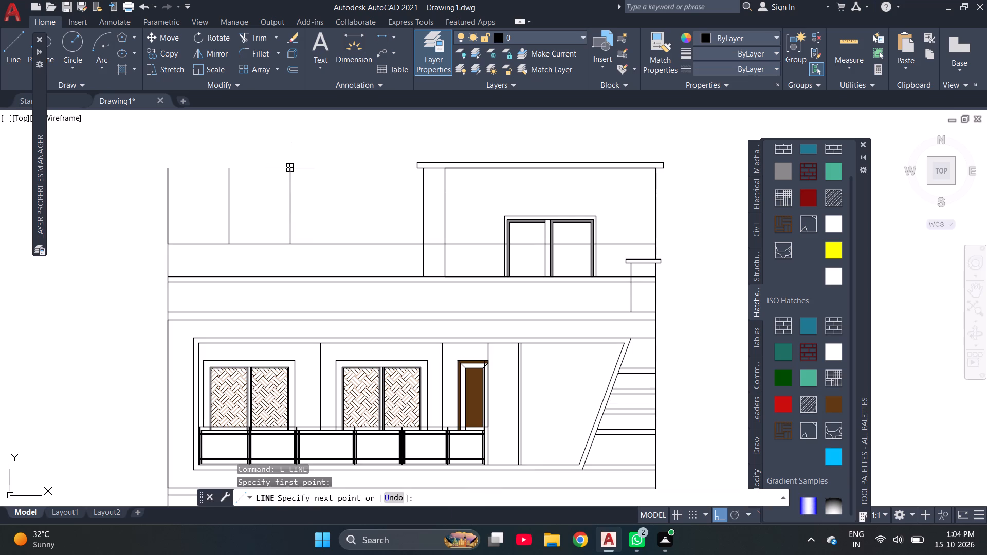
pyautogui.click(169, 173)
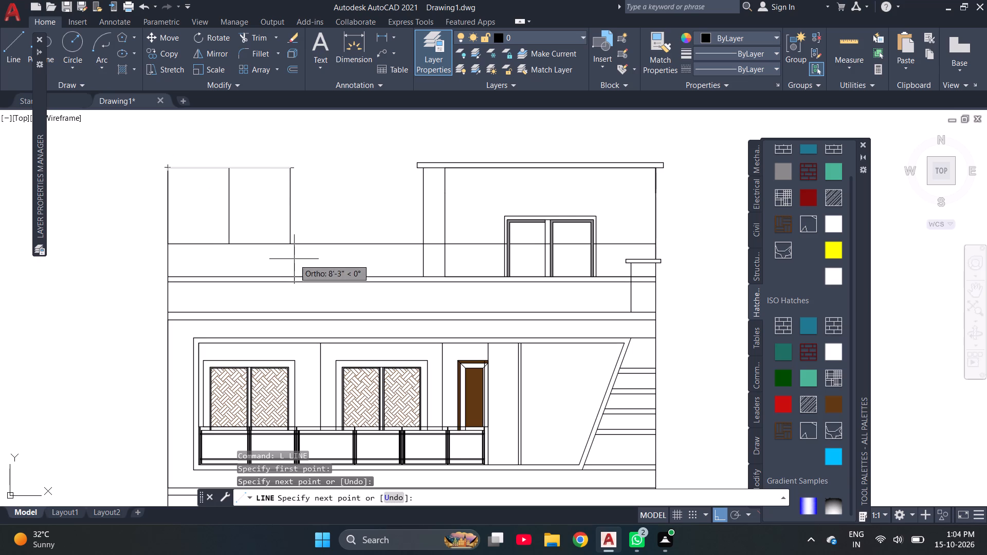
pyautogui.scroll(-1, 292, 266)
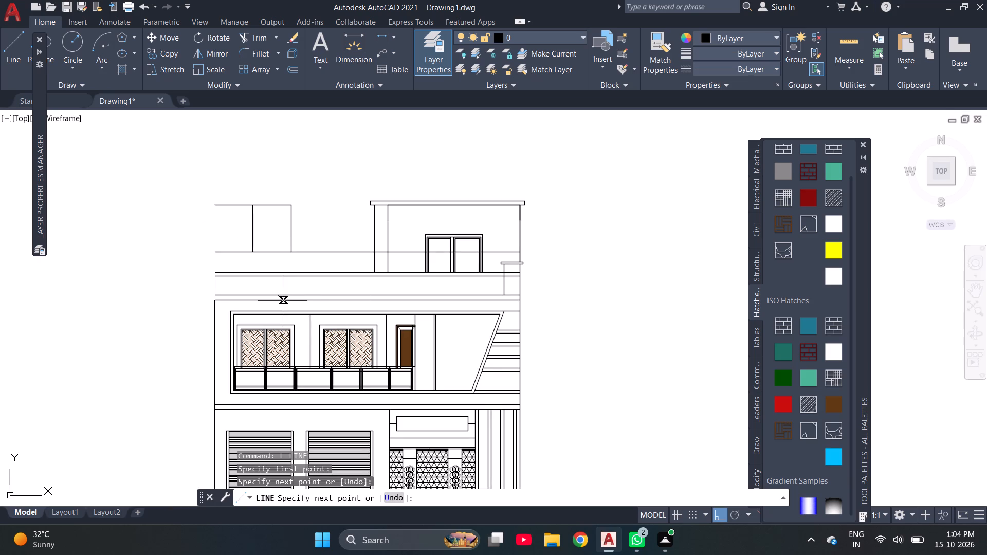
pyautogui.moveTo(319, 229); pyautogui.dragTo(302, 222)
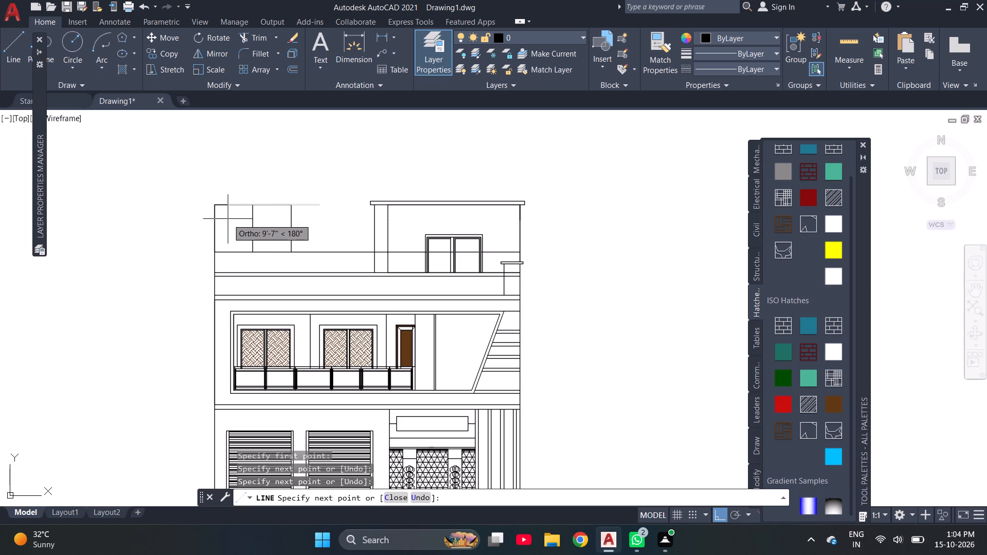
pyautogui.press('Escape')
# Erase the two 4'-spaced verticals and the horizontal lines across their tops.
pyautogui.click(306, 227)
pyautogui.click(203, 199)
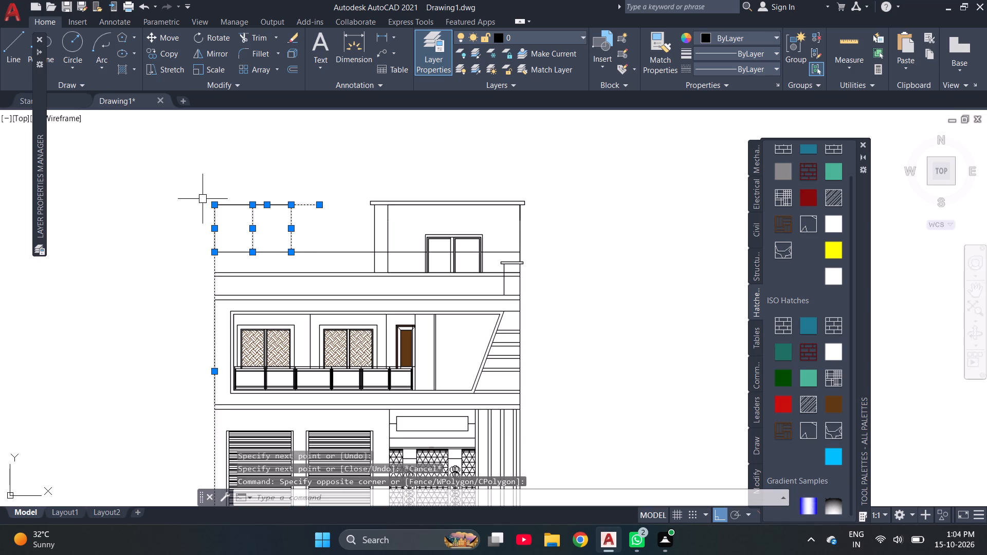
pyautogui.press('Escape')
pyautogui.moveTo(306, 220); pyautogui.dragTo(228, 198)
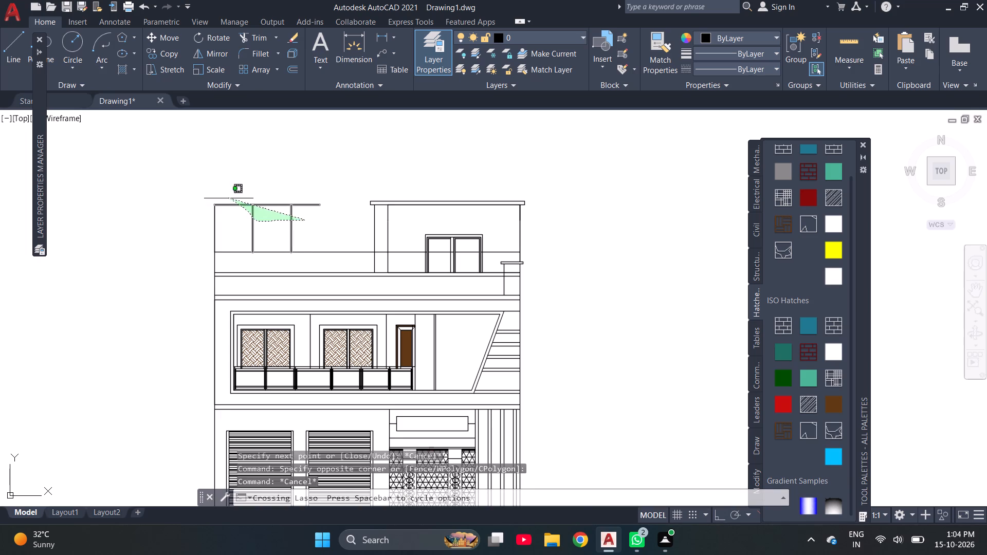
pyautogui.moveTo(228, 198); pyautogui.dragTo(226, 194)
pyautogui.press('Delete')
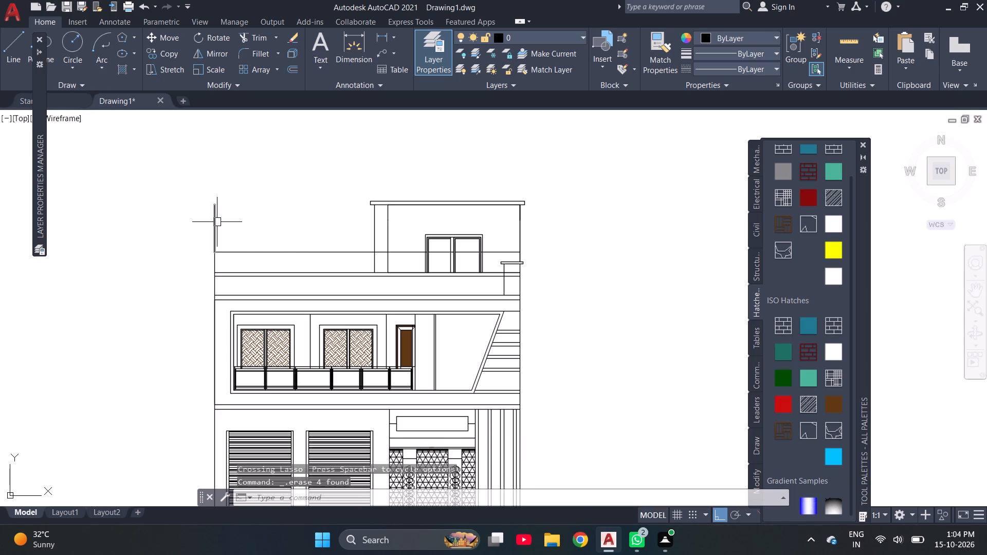
# Draw a vertical line at the building's left edge, from the lower parapet coping line up to the parapet's top line.
pyautogui.scroll(3, 224, 263)
pyautogui.scroll(-1, 224, 263)
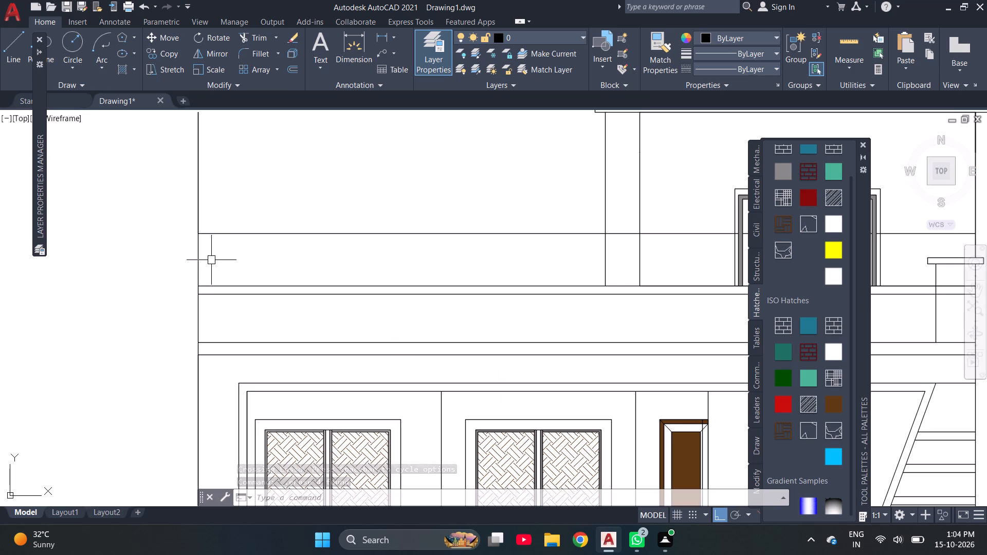
pyautogui.press('Escape')
pyautogui.write('L')
pyautogui.press('space')
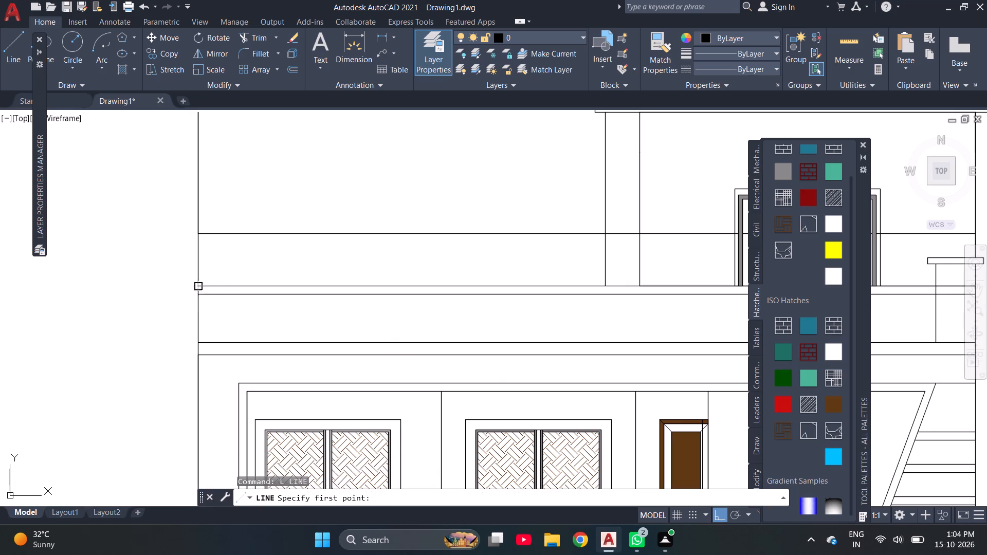
pyautogui.scroll(3, 197, 286)
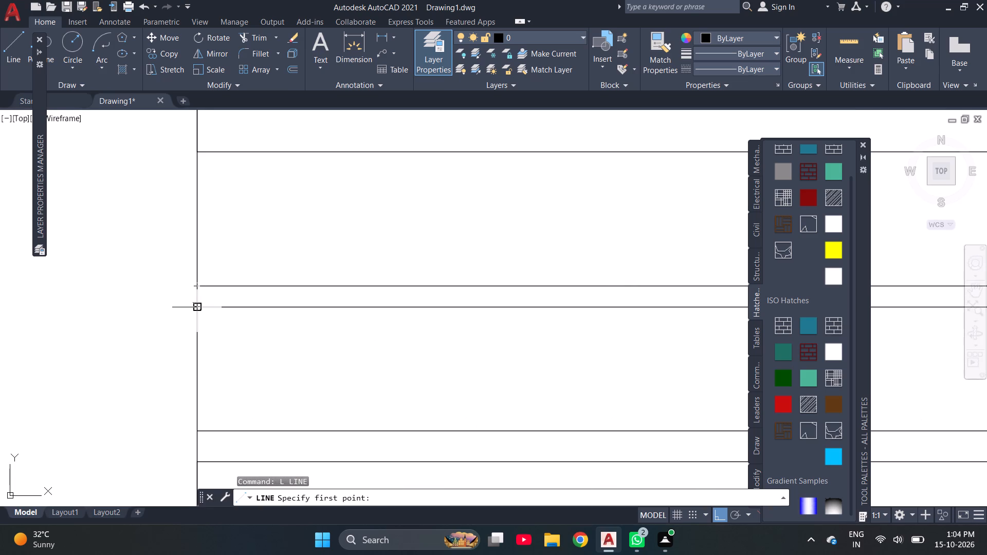
pyautogui.click(198, 306)
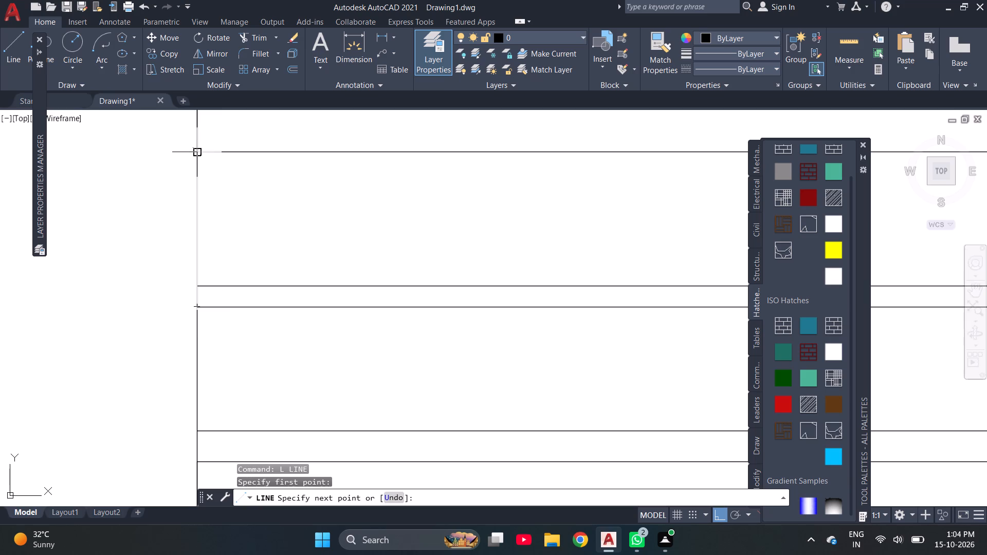
pyautogui.click(195, 151)
pyautogui.press('Escape')
pyautogui.press('Escape')
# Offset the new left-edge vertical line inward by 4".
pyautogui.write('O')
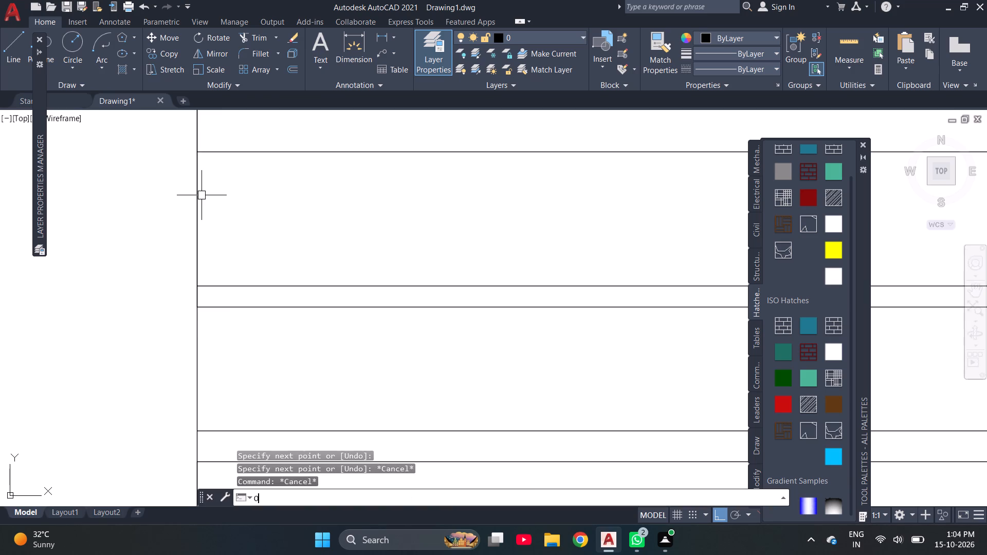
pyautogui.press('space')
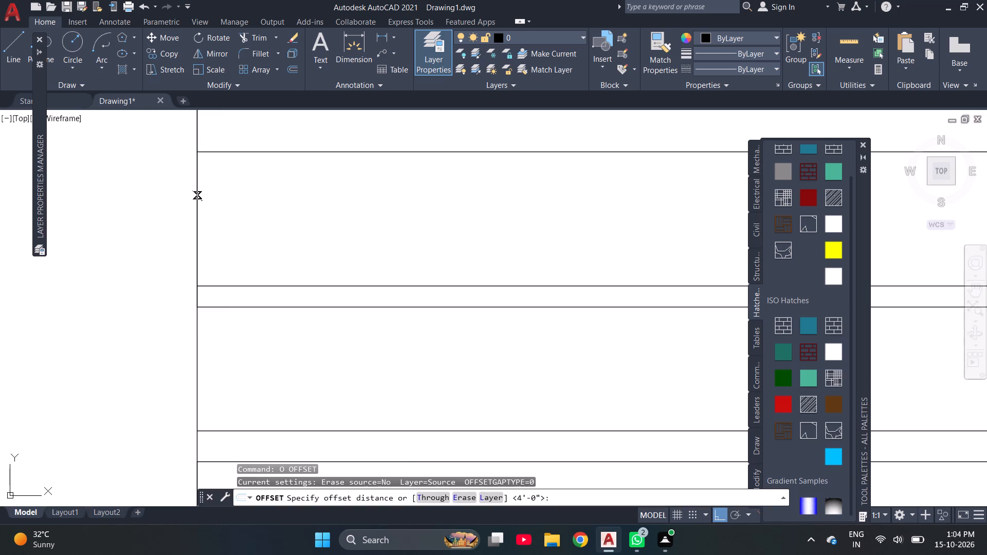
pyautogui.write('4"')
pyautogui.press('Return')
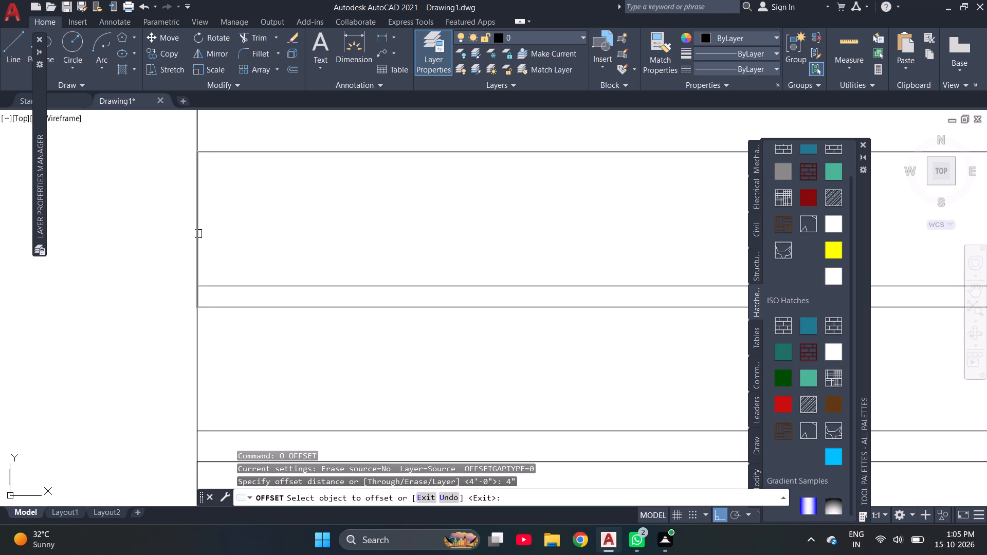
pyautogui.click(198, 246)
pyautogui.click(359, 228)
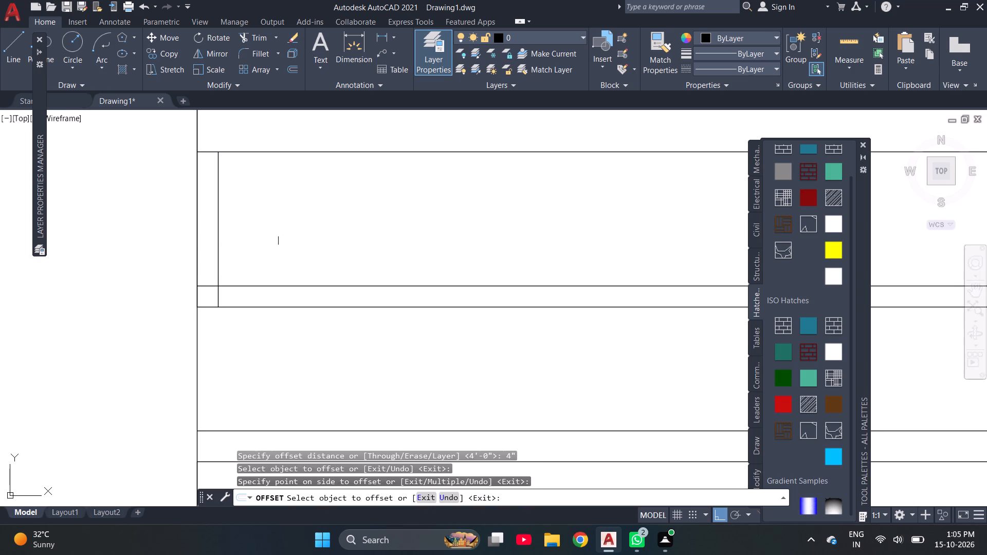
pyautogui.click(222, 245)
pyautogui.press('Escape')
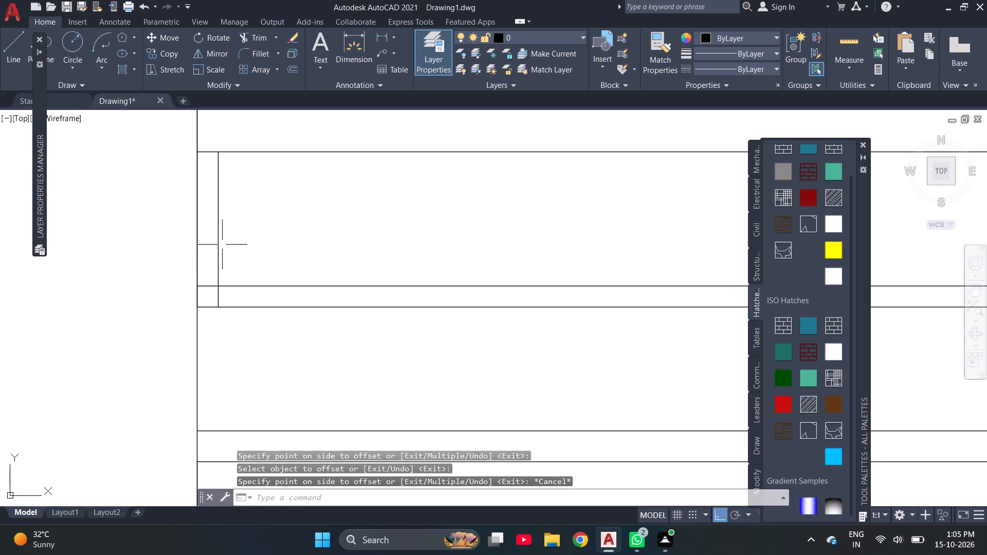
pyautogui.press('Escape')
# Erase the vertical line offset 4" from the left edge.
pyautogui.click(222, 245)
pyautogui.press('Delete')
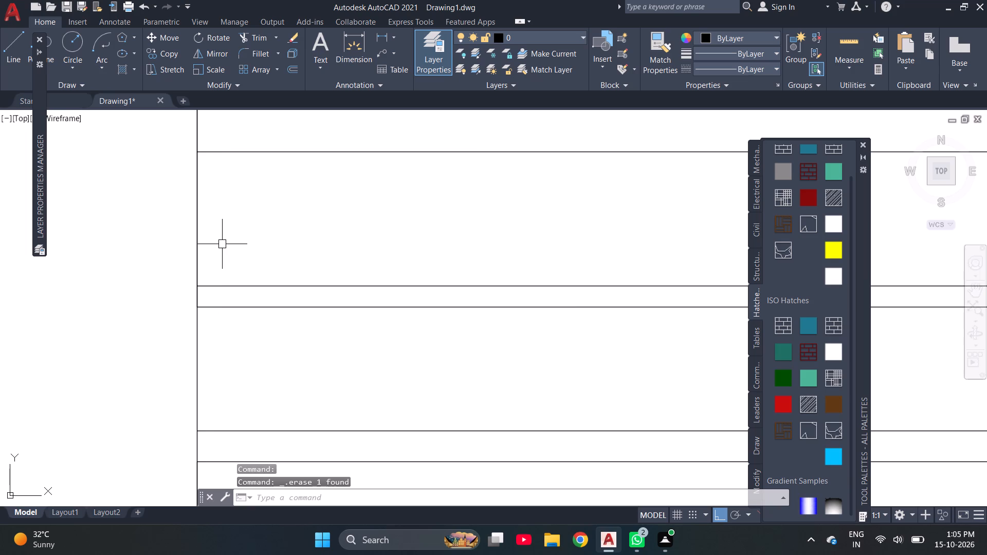
# Offset the left-edge vertical line inward twice at 4' spacing along the parapet.
pyautogui.press('Escape')
pyautogui.write('O')
pyautogui.press('space')
pyautogui.write("4'")
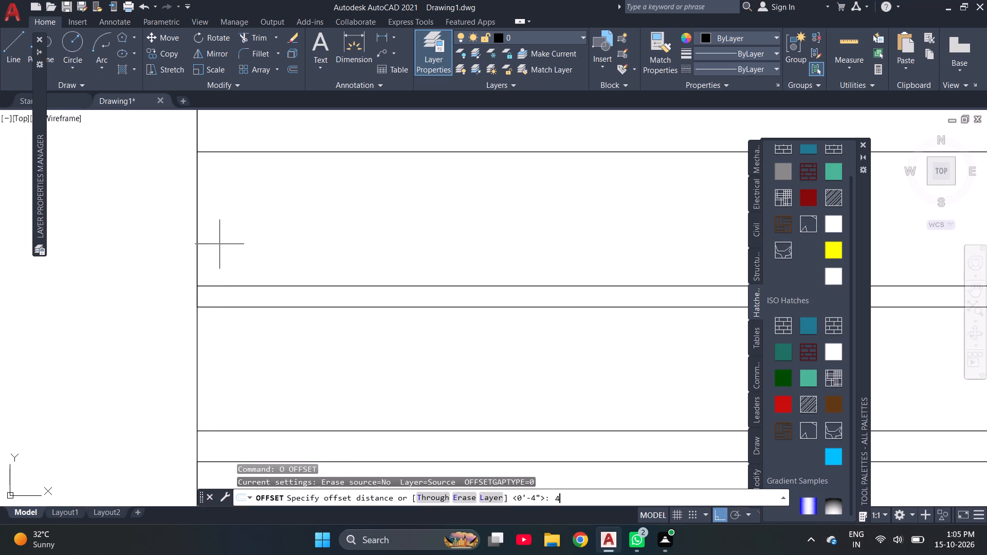
pyautogui.press('Return')
pyautogui.click(199, 231)
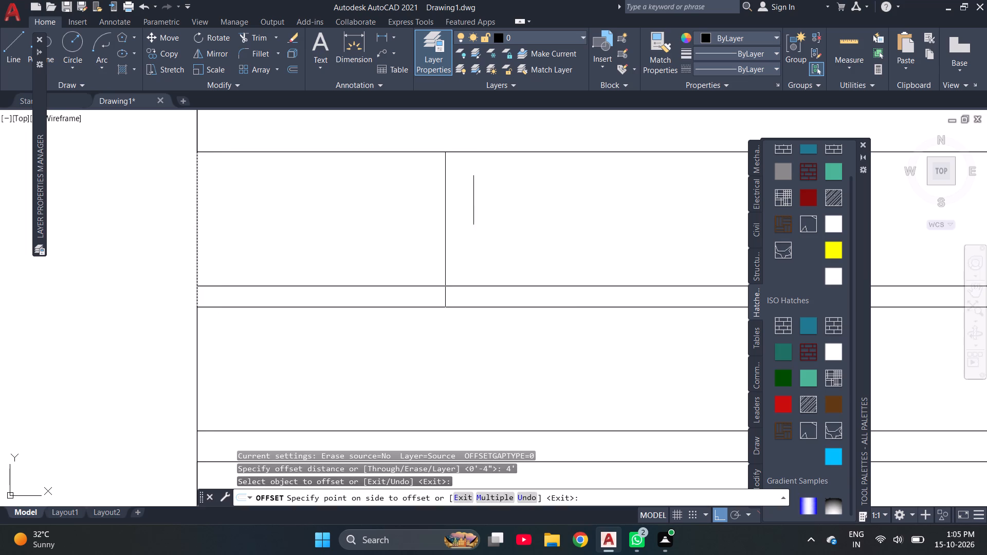
pyautogui.click(473, 200)
pyautogui.click(443, 218)
pyautogui.click(594, 189)
pyautogui.scroll(-1, 303, 243)
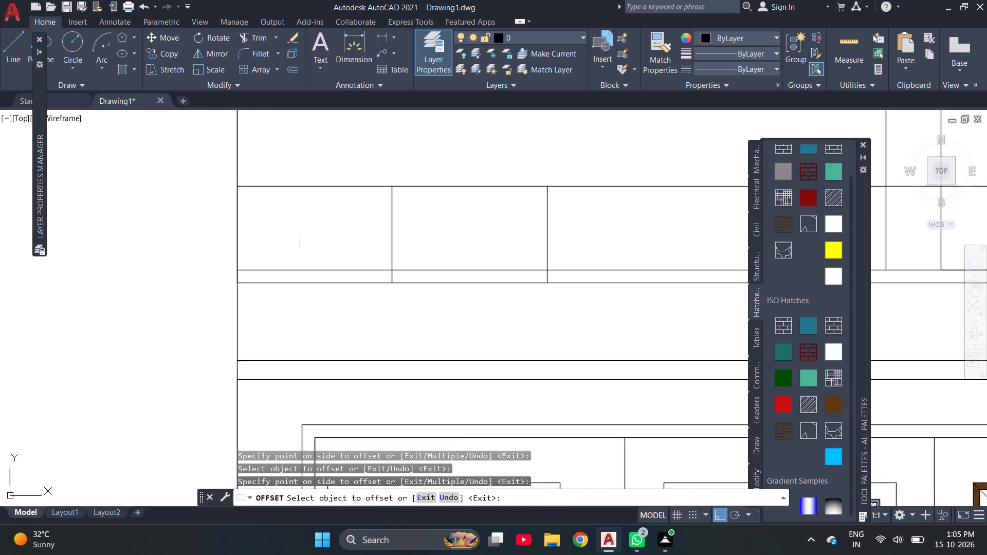
pyautogui.scroll(-1, 303, 243)
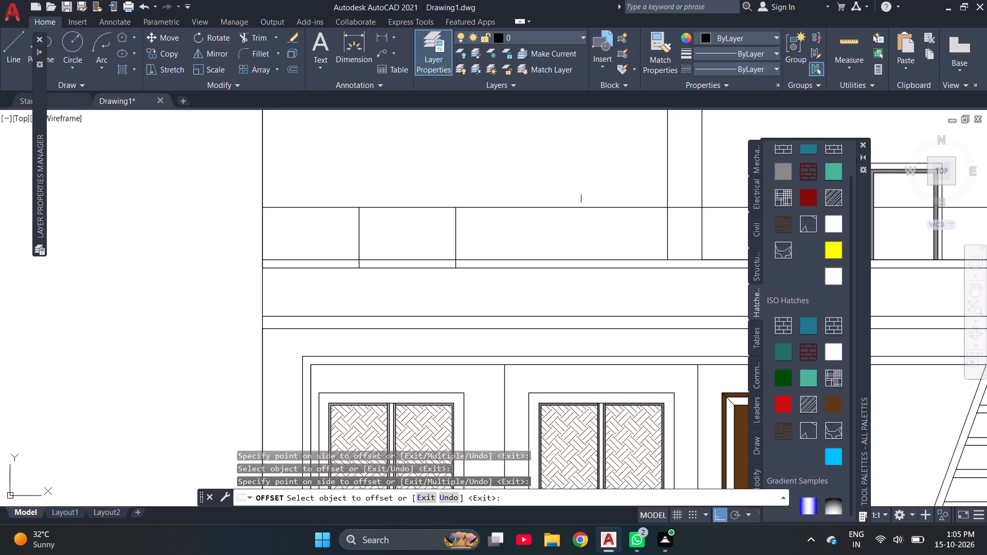
pyautogui.press('Escape')
pyautogui.press('Escape')
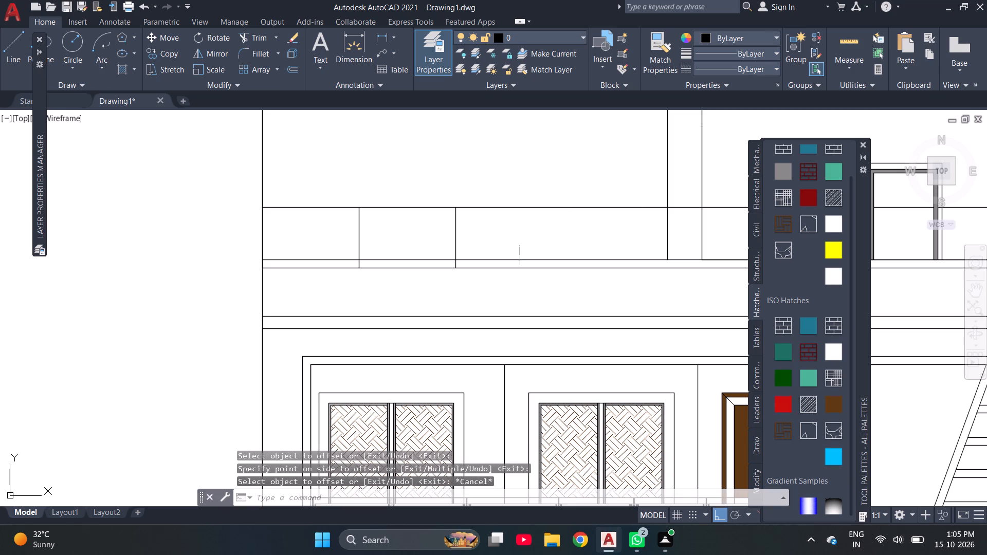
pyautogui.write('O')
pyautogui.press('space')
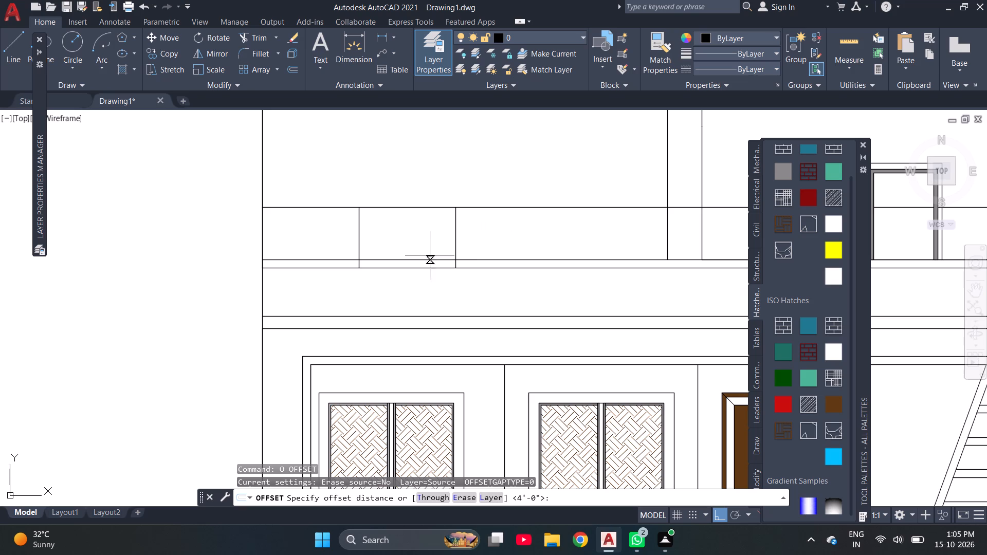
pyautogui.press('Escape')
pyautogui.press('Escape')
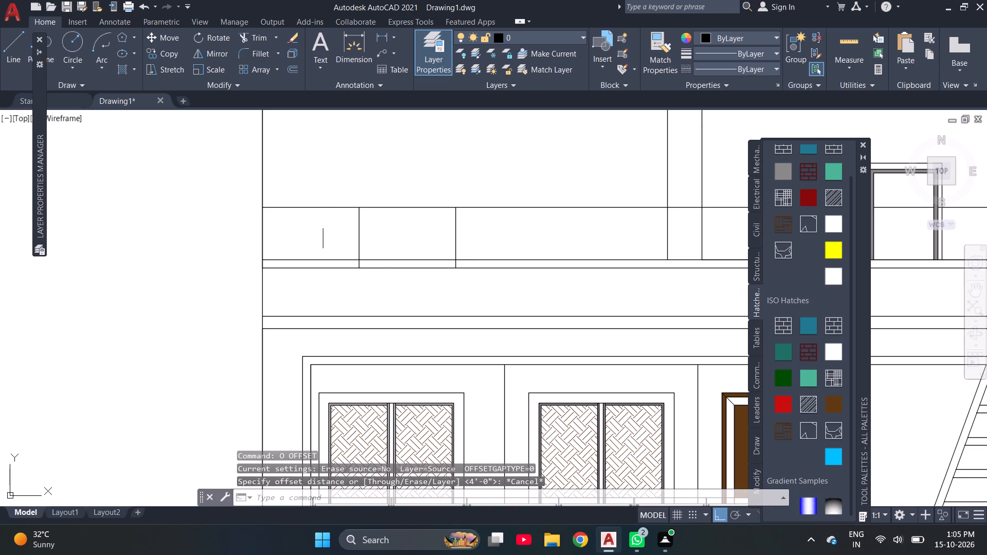
# Draw a rectangle around each of the two 4'-wide parapet bays, between the top line and the upper coping line.
pyautogui.write('REC')
pyautogui.press('space')
pyautogui.scroll(3, 261, 202)
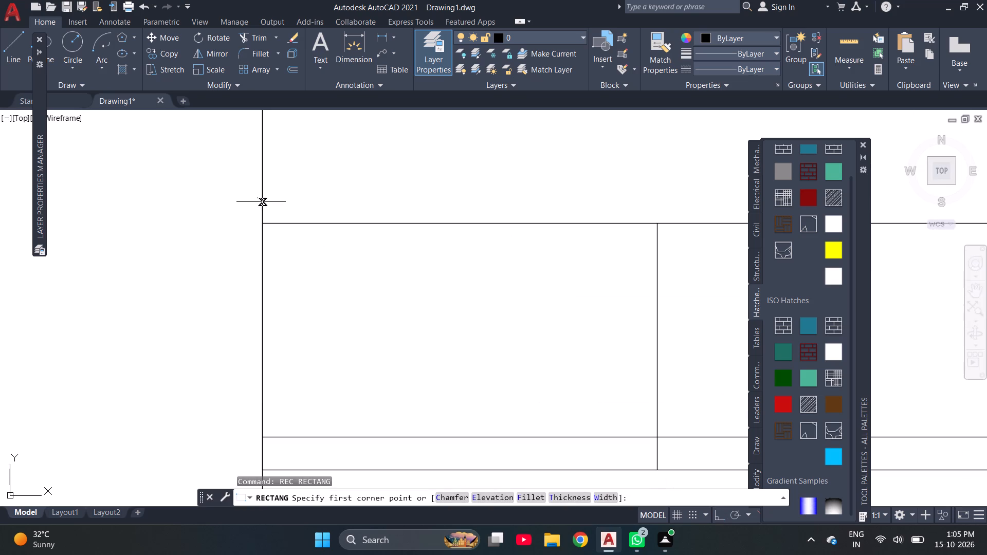
pyautogui.click(260, 224)
pyautogui.scroll(-2, 179, 179)
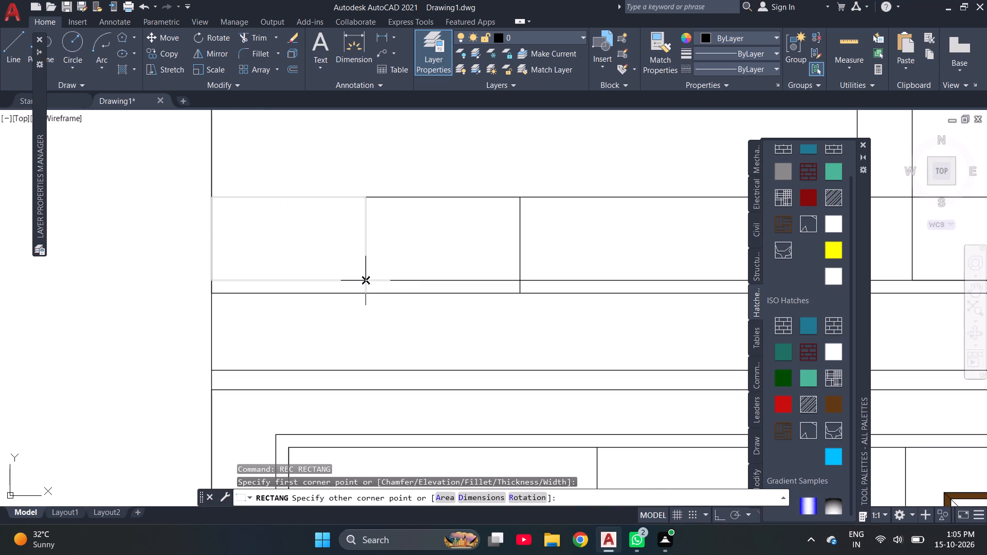
pyautogui.click(364, 280)
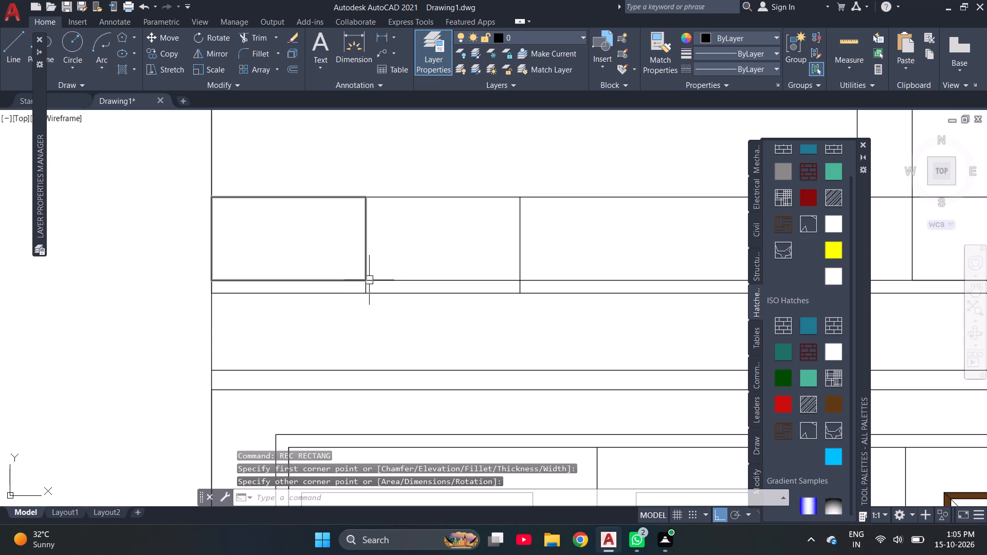
pyautogui.write('REC')
pyautogui.press('space')
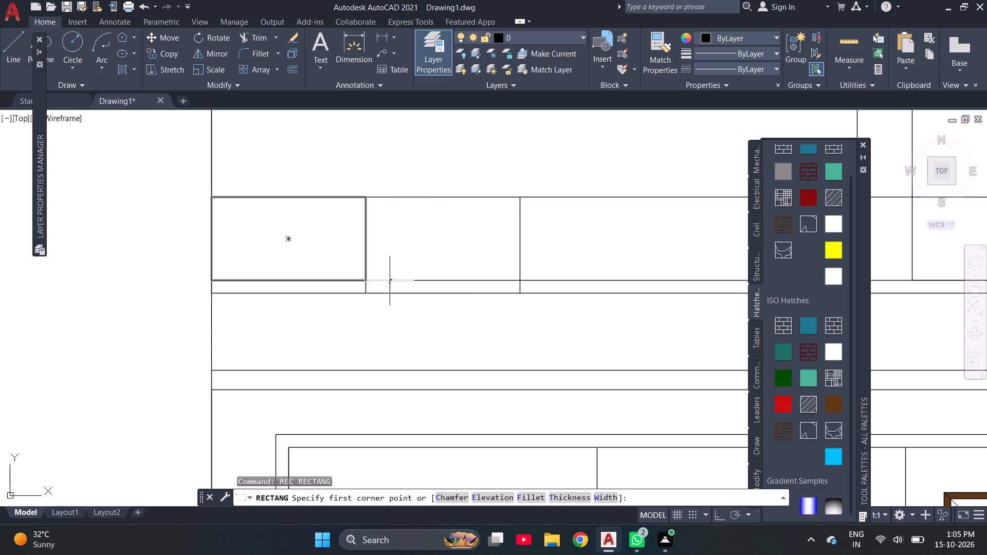
pyautogui.click(362, 280)
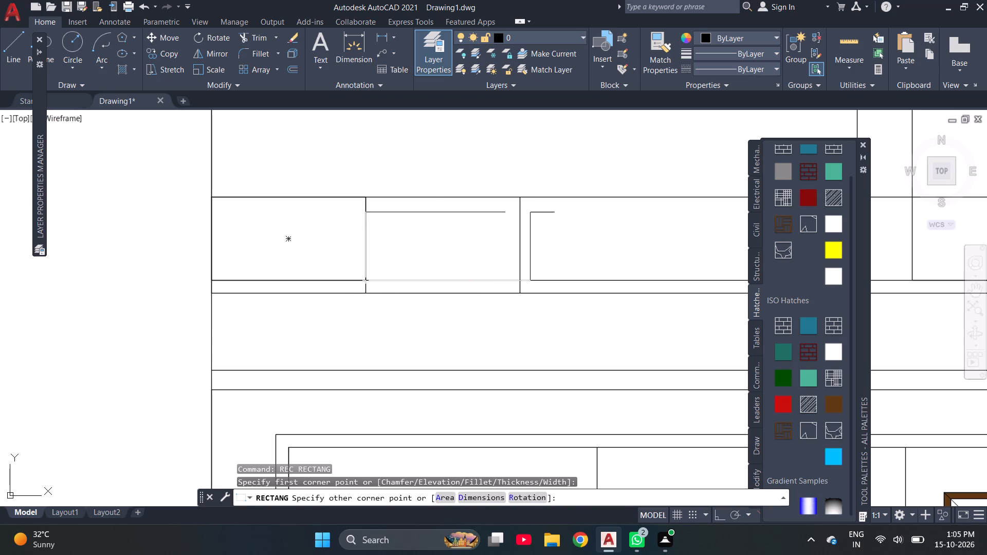
pyautogui.click(522, 200)
pyautogui.press('Escape')
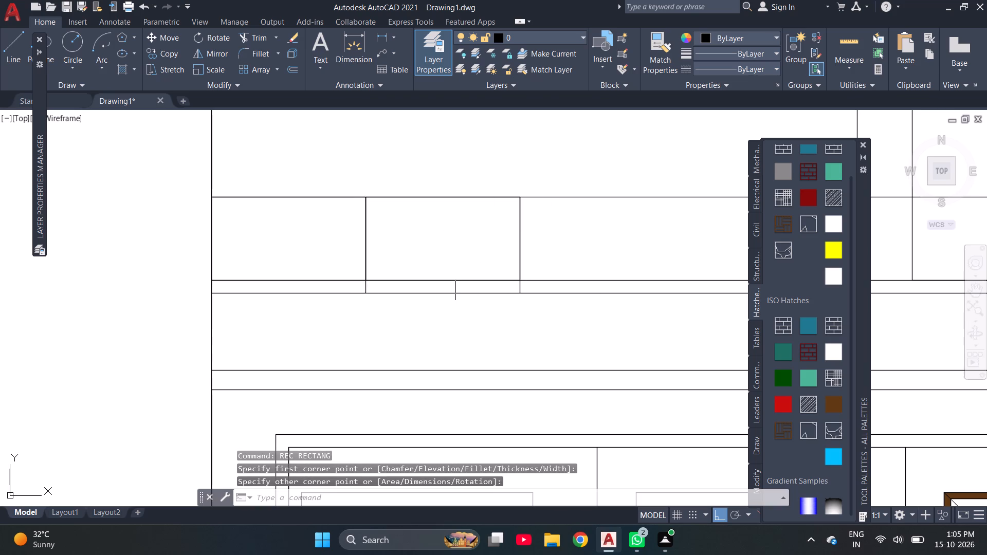
pyautogui.press('Escape')
pyautogui.press('Escape')
# Offset both parapet bay rectangles inward by 2".
pyautogui.write('O')
pyautogui.press('space')
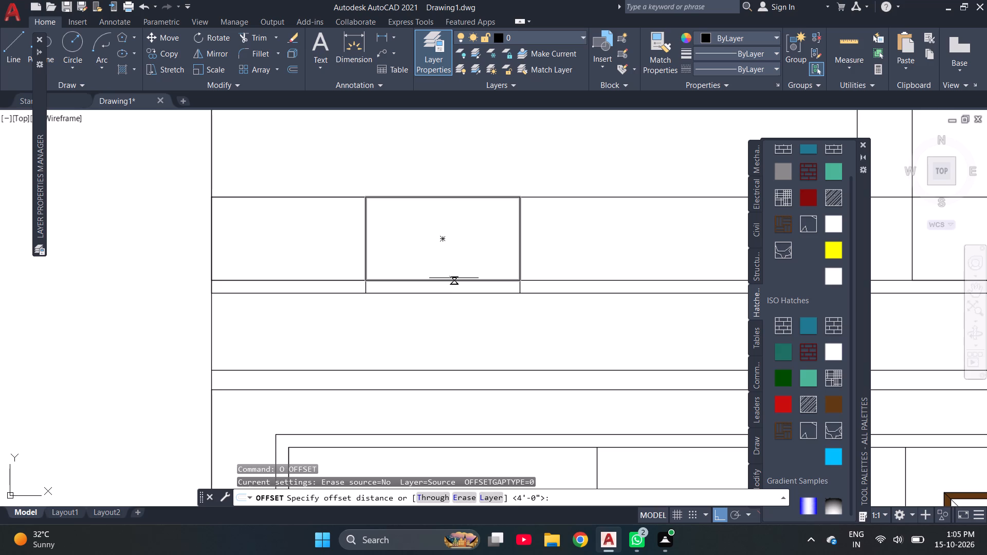
pyautogui.write('2"')
pyautogui.press('Return')
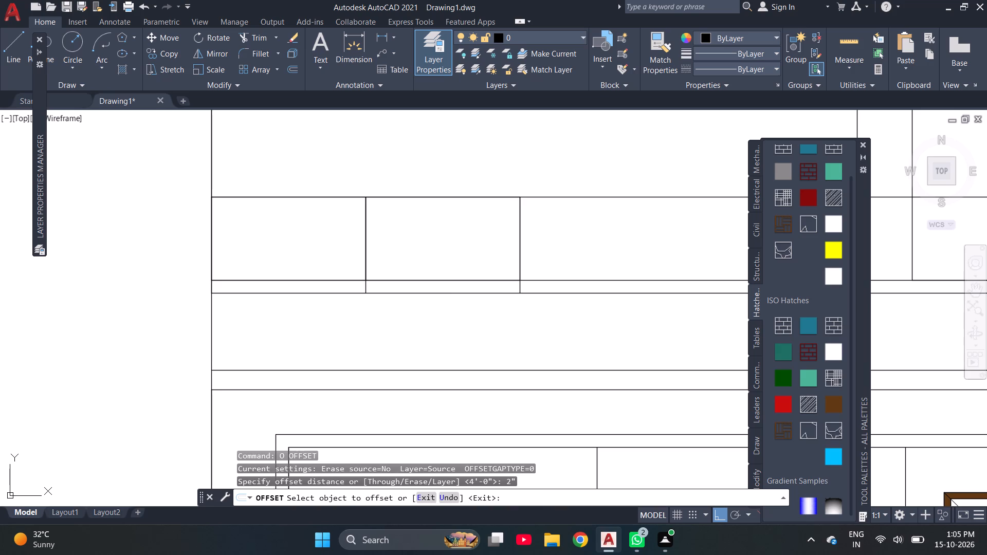
pyautogui.click(309, 193)
pyautogui.click(307, 223)
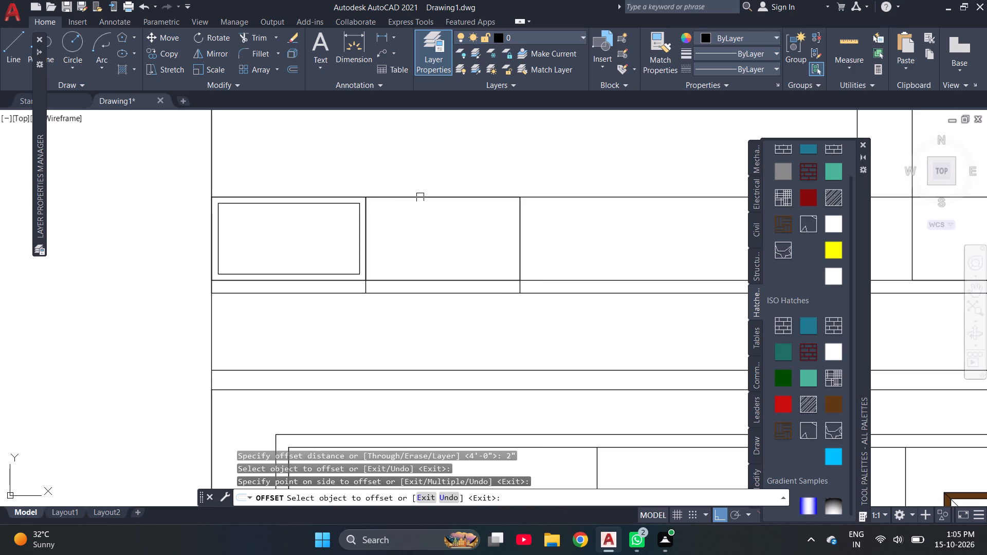
pyautogui.click(420, 197)
pyautogui.click(418, 235)
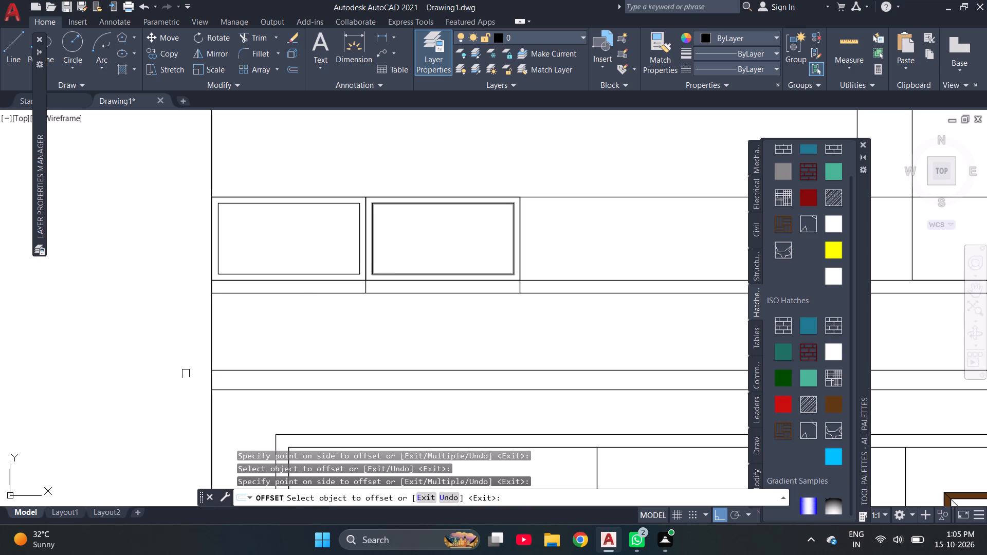
# Search Windows for Task Manager and open it.
pyautogui.moveTo(369, 550); pyautogui.dragTo(374, 545)
pyautogui.click(374, 545)
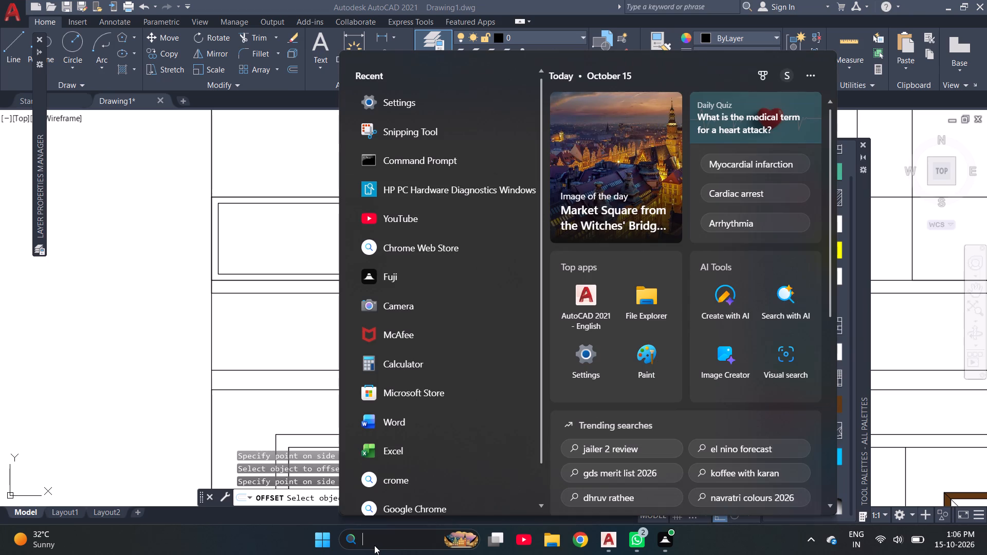
pyautogui.write('TASK')
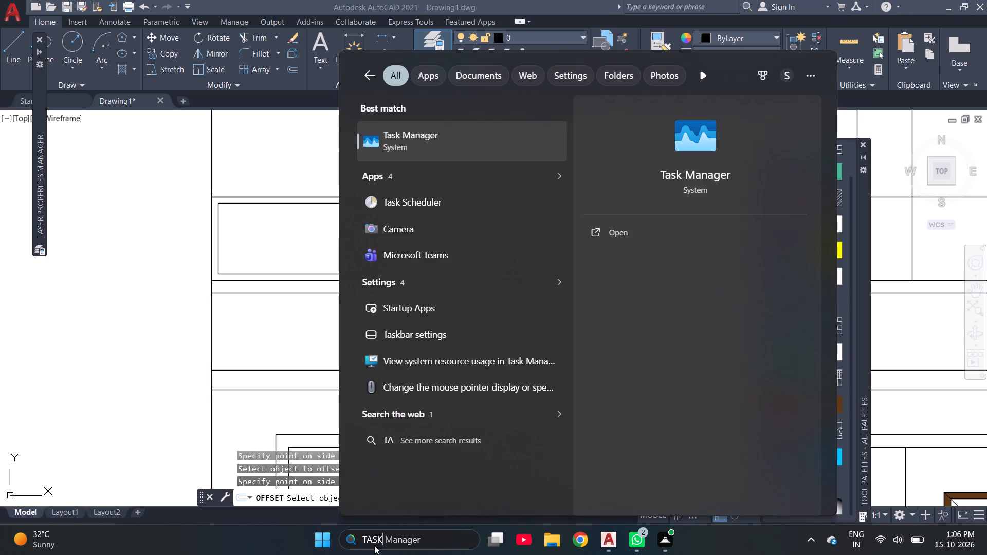
pyautogui.press('Return')
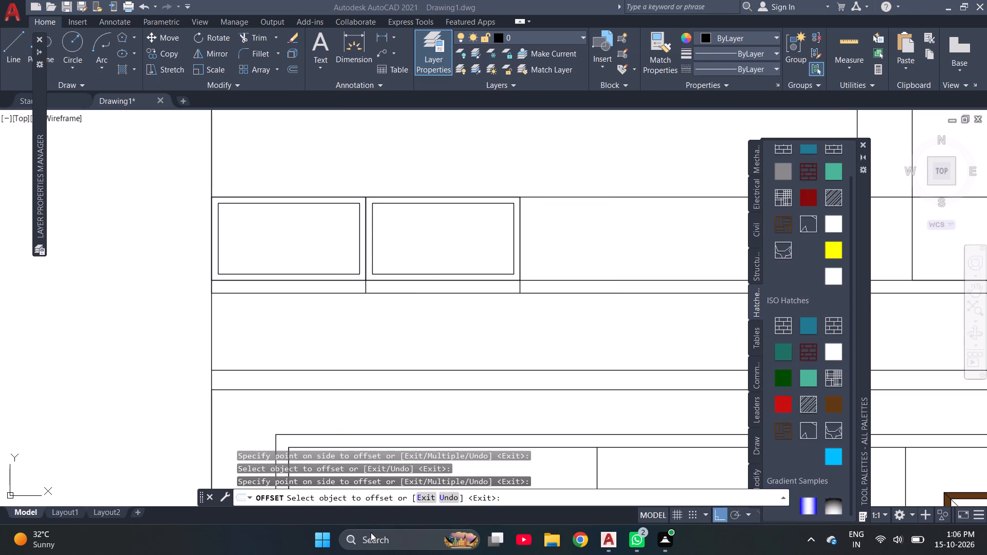
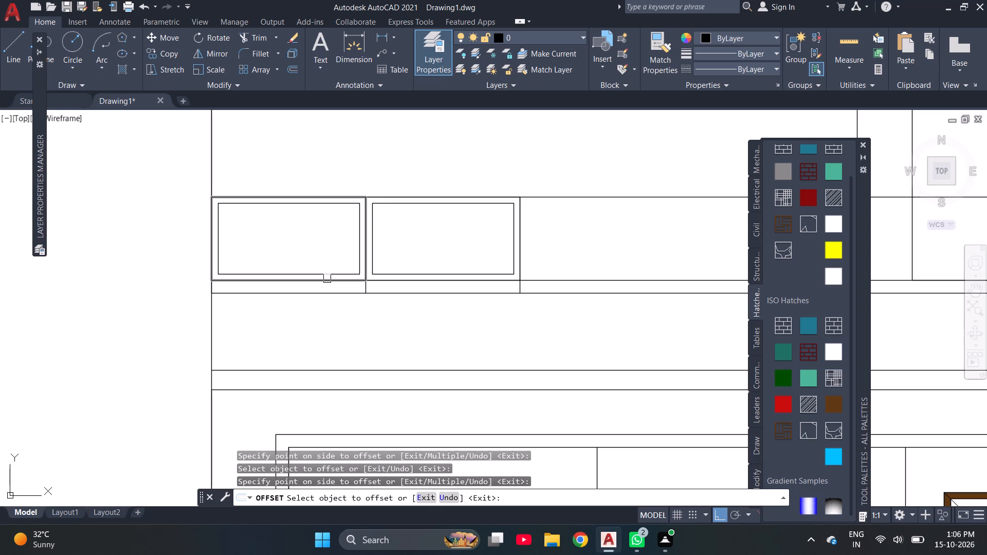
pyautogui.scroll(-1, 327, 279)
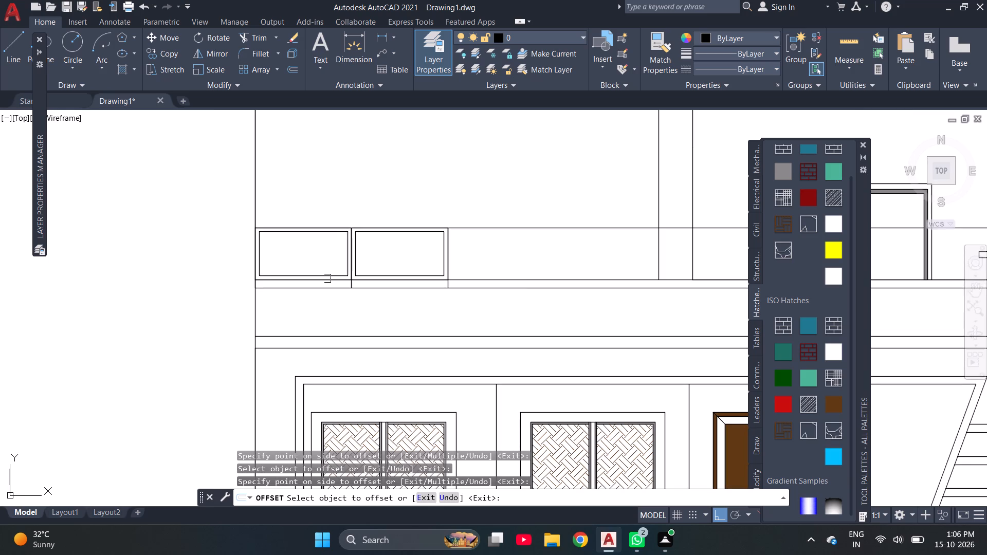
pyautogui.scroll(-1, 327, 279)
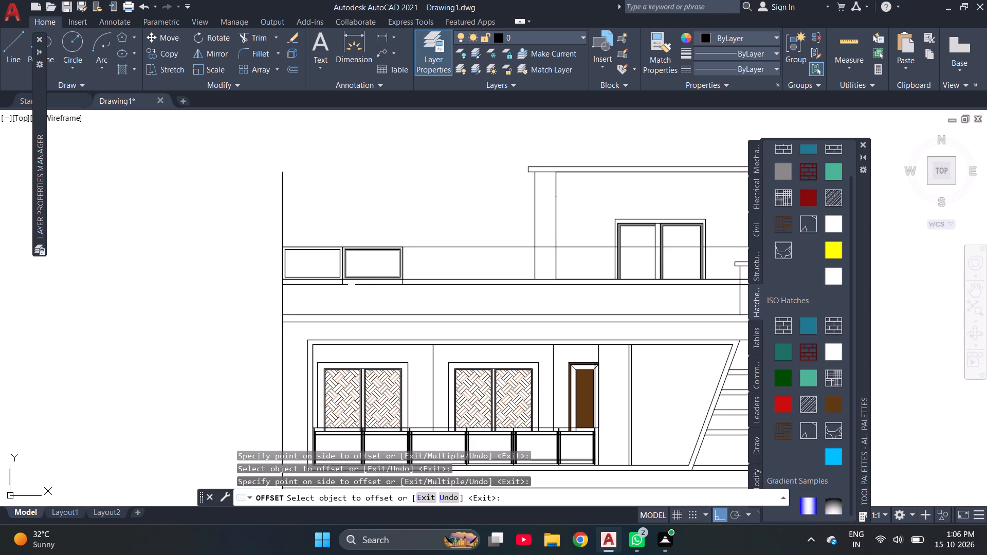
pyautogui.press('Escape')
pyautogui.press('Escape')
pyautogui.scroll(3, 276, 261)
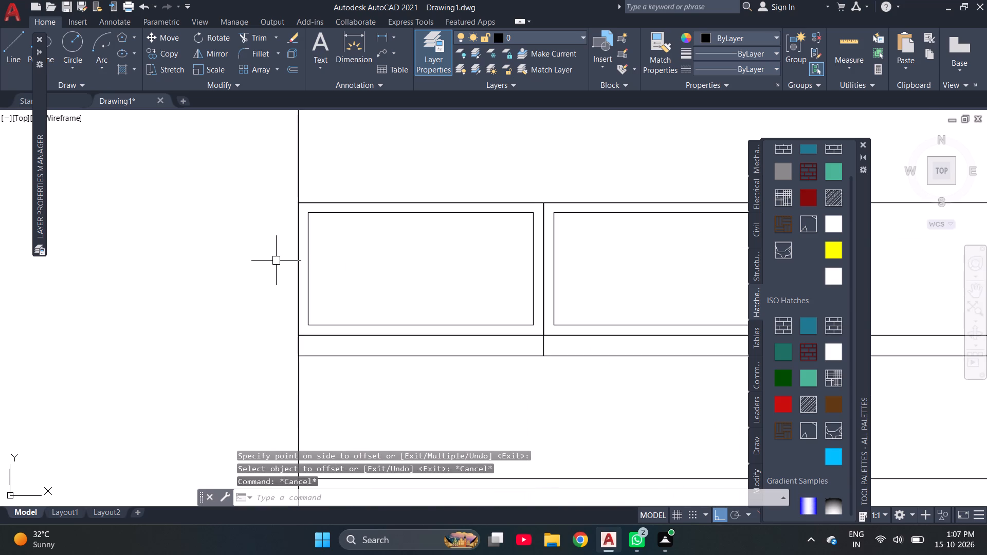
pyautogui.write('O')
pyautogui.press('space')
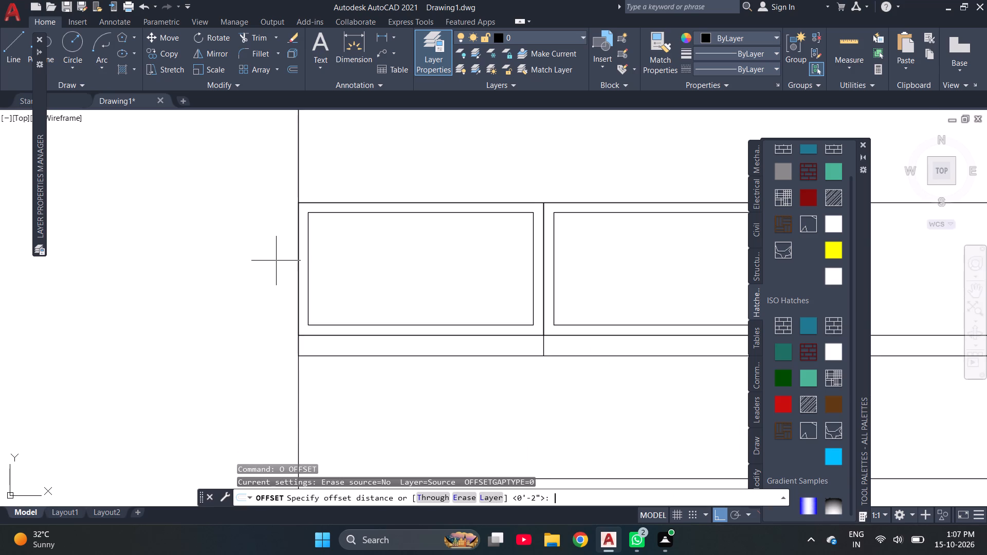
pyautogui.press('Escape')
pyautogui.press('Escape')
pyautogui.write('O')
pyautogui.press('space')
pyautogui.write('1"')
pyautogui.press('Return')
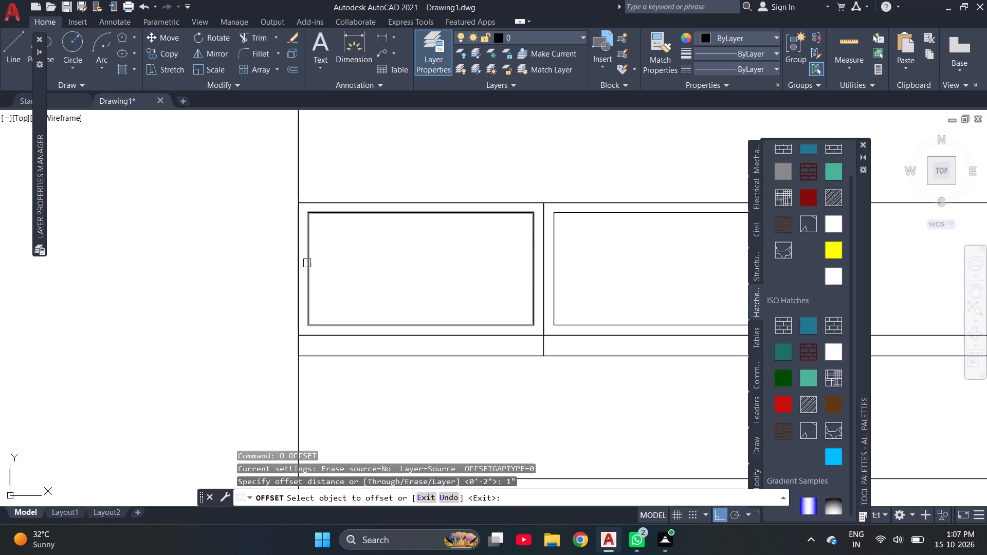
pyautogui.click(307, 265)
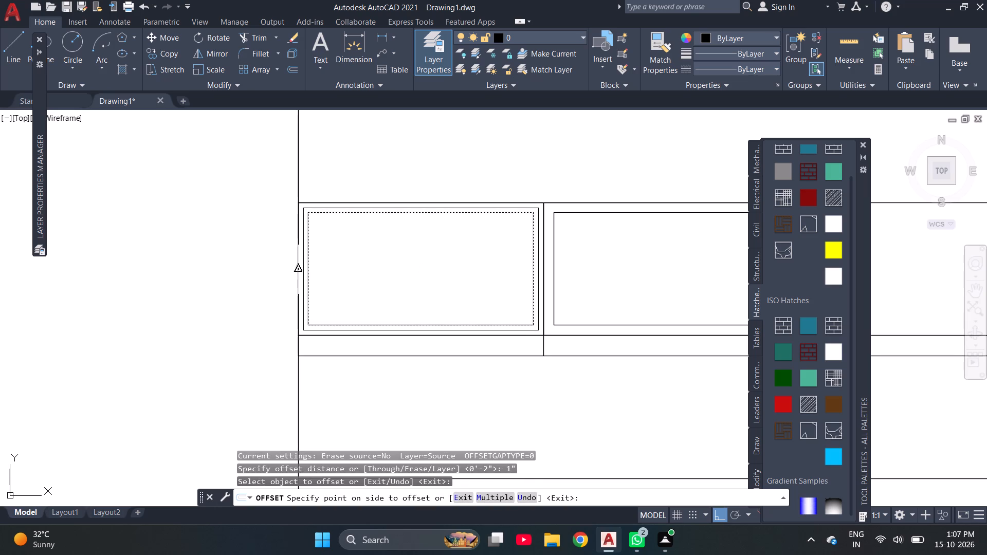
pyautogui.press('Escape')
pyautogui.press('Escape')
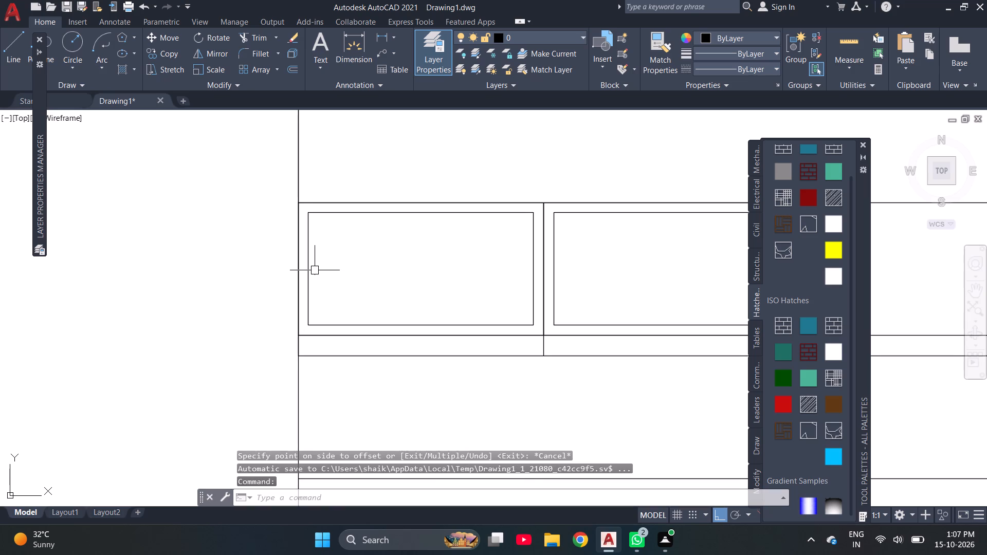
# Draw a vertical line over the left edge of the first parapet bay's inner rectangle.
pyautogui.write('L')
pyautogui.press('space')
pyautogui.click(308, 325)
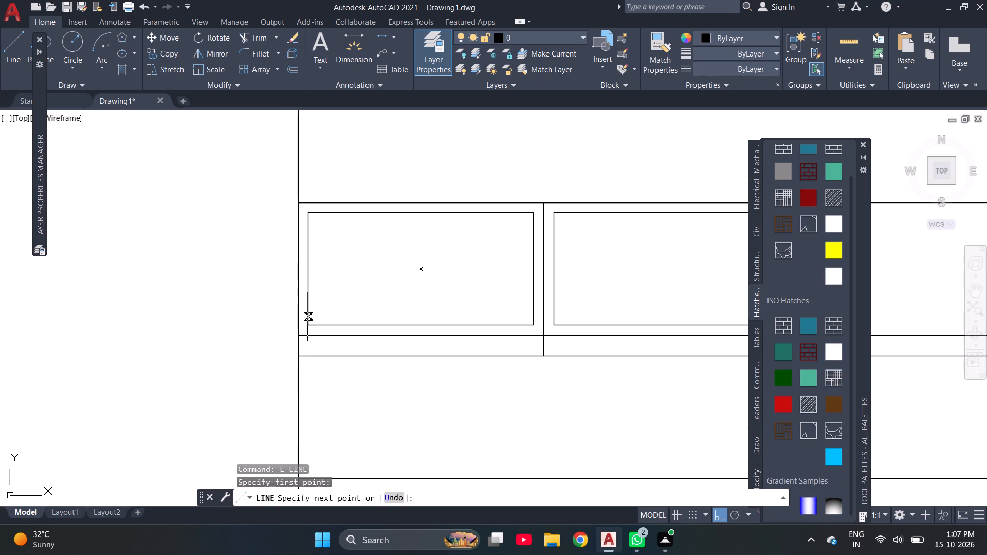
pyautogui.click(309, 211)
pyautogui.press('Escape')
pyautogui.press('Escape')
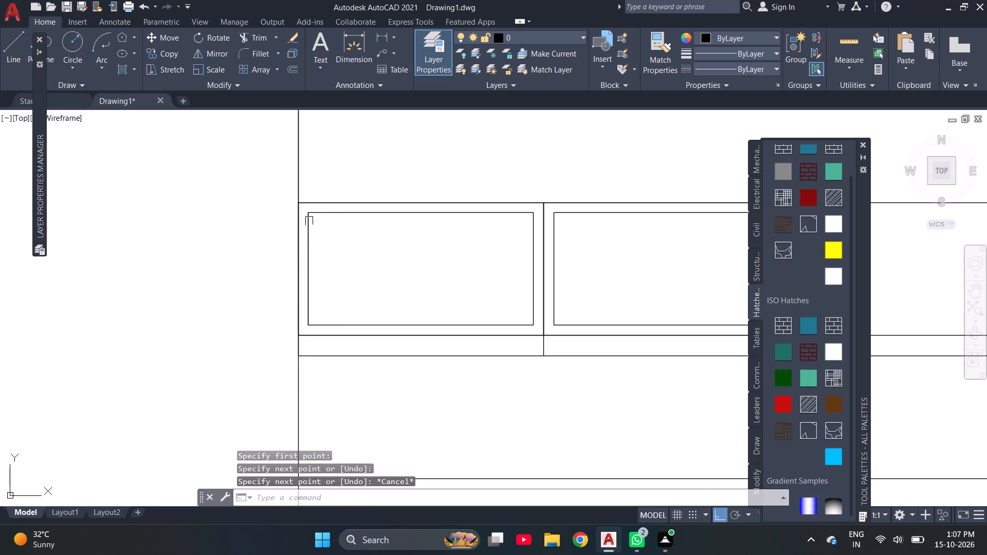
# Offset the line on the first bay's inner left edge outward by 1".
pyautogui.write('O')
pyautogui.press('space')
pyautogui.write('1"')
pyautogui.press('Return')
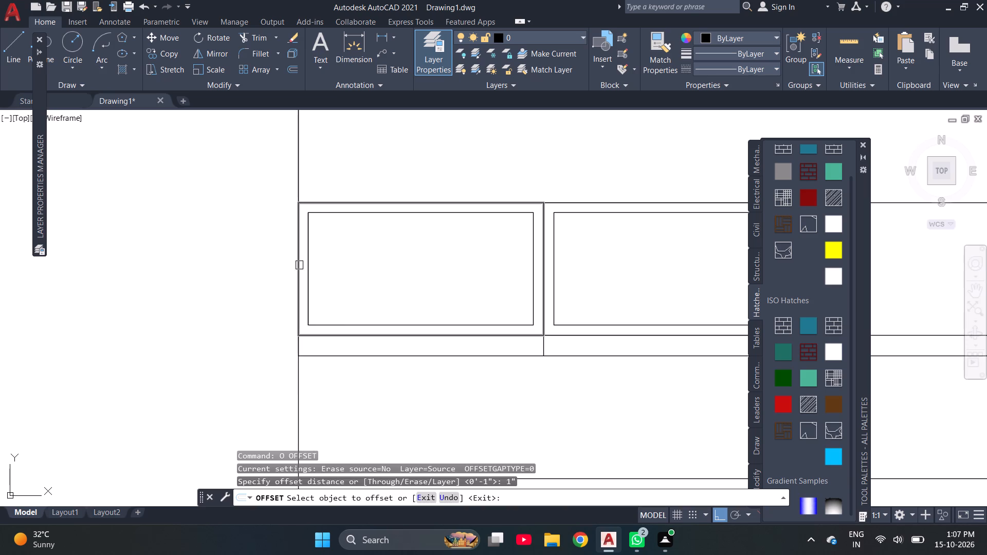
pyautogui.click(309, 266)
pyautogui.click(302, 273)
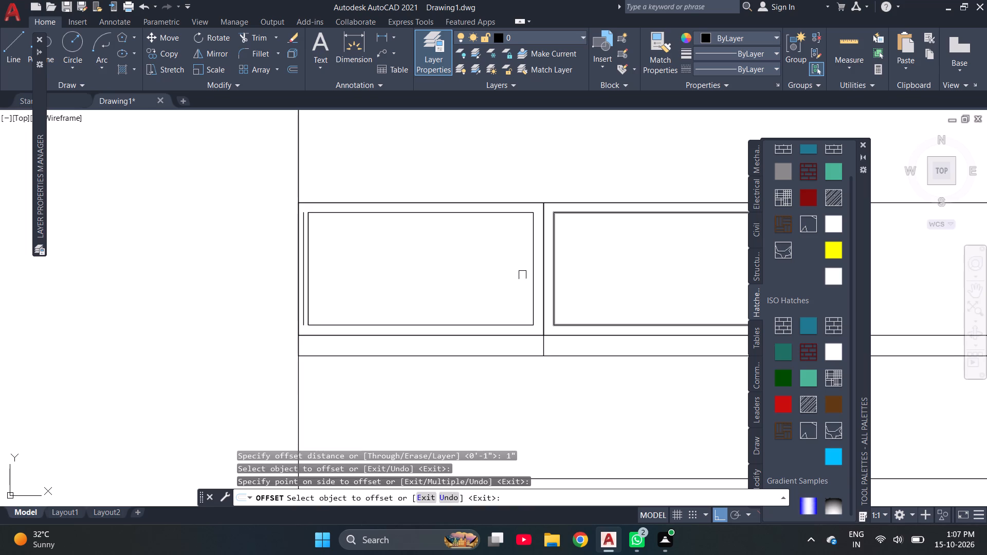
pyautogui.press('Escape')
pyautogui.press('Escape')
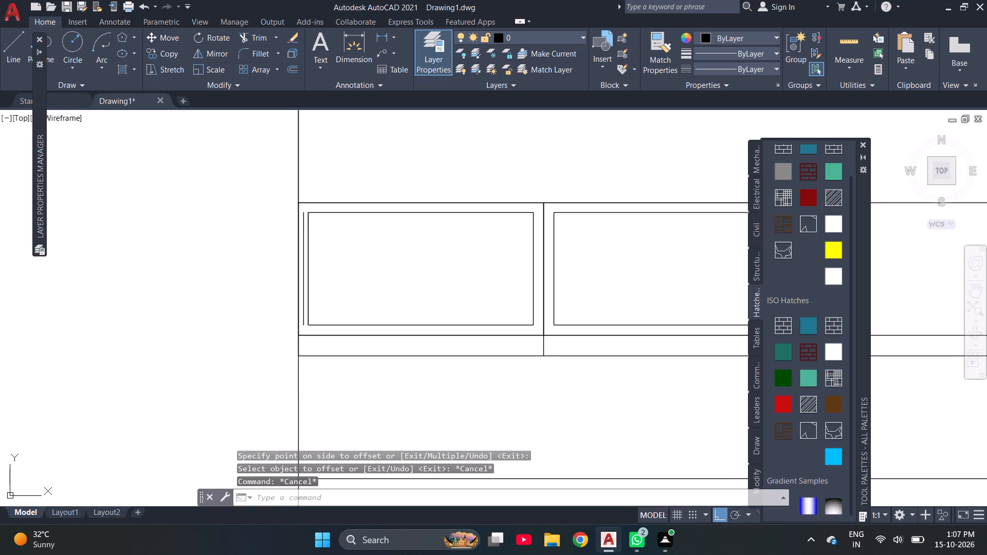
# Draw a vertical line over the right edge of the first parapet bay's inner rectangle.
pyautogui.write('L')
pyautogui.press('space')
pyautogui.click(532, 324)
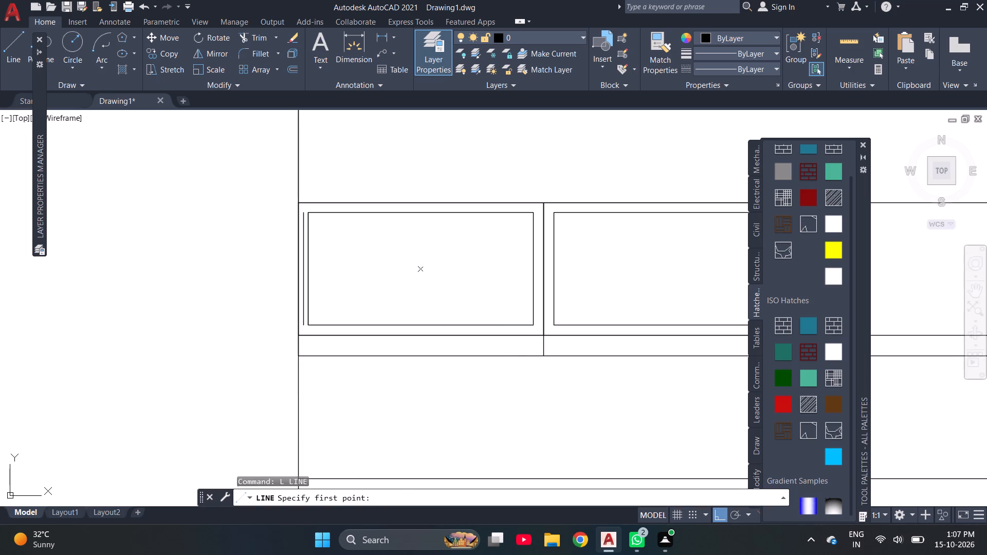
pyautogui.click(535, 216)
pyautogui.press('Escape')
pyautogui.press('Escape')
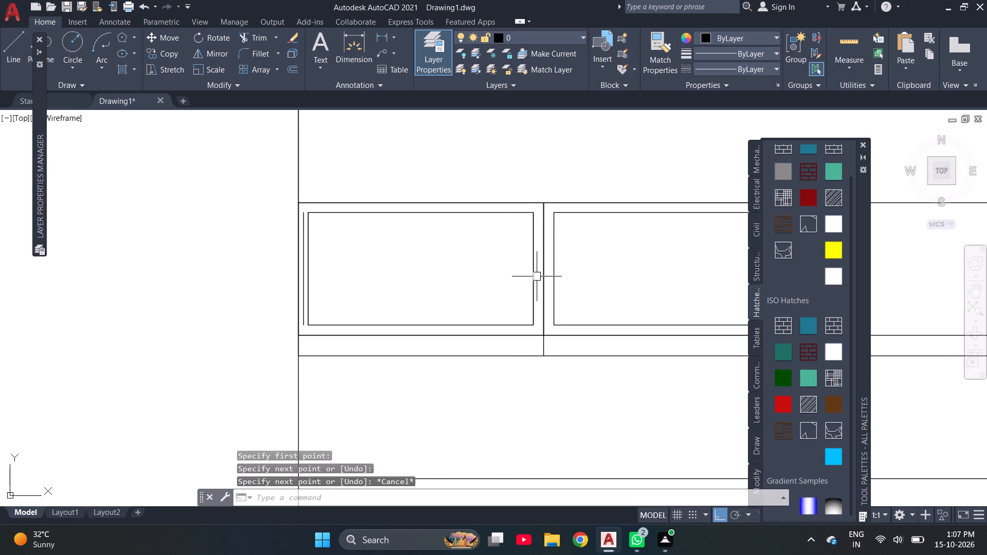
# Offset the line on the first bay's inner right edge outward by 1".
pyautogui.write('O')
pyautogui.press('space')
pyautogui.press('1')
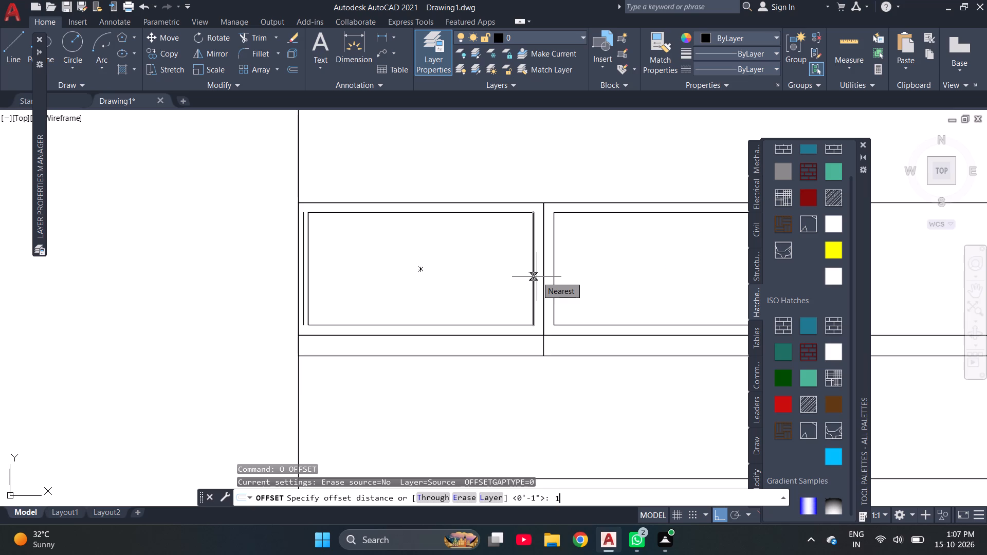
pyautogui.hotkey('shift', '"')
pyautogui.press('Return')
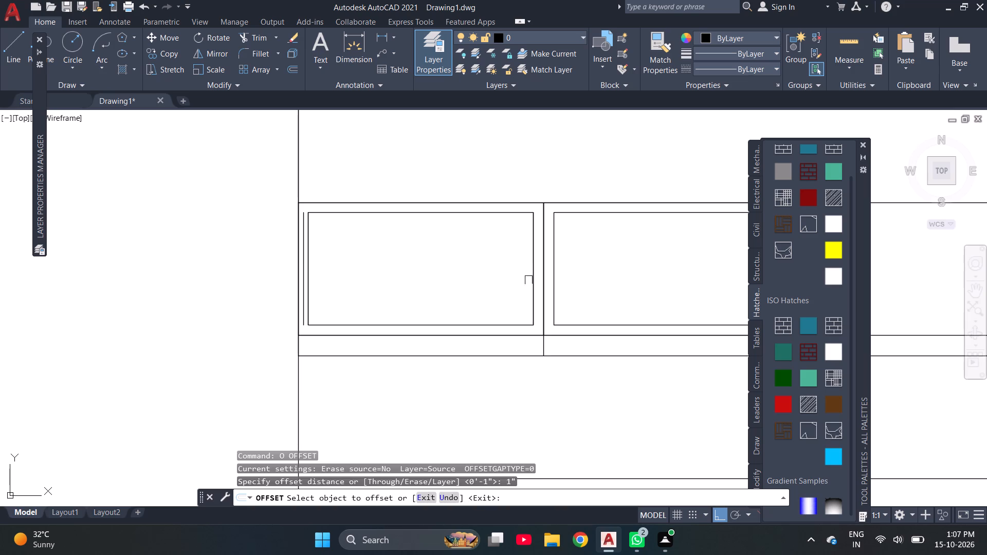
pyautogui.click(535, 274)
pyautogui.click(542, 274)
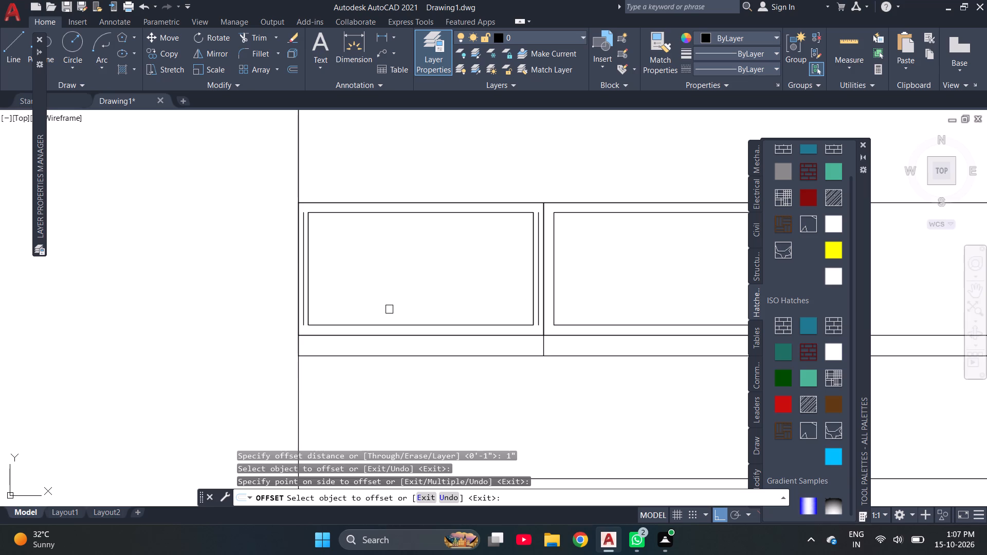
# Extend the two 1" offset lines of the first bay up and down to its outer rectangle.
pyautogui.scroll(-3, 389, 309)
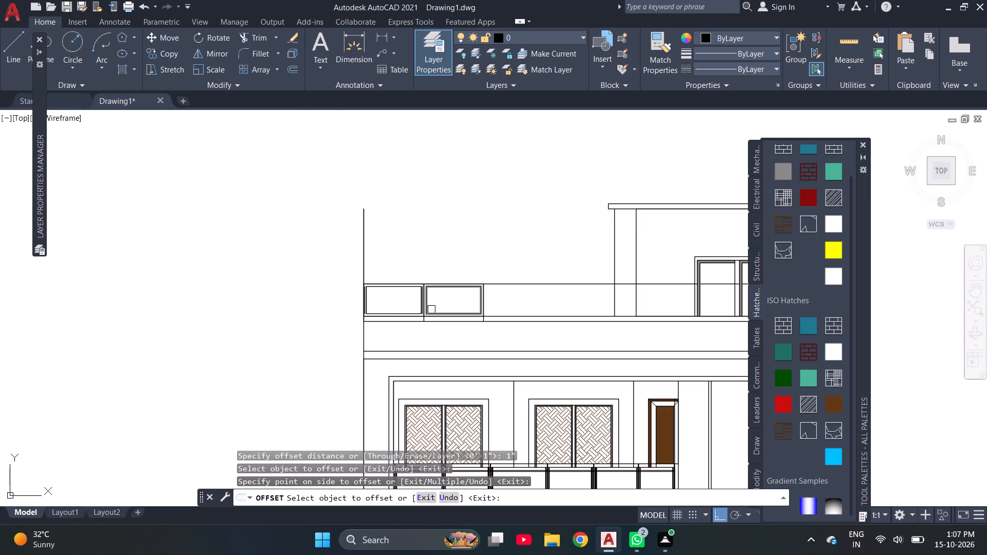
pyautogui.scroll(2, 429, 312)
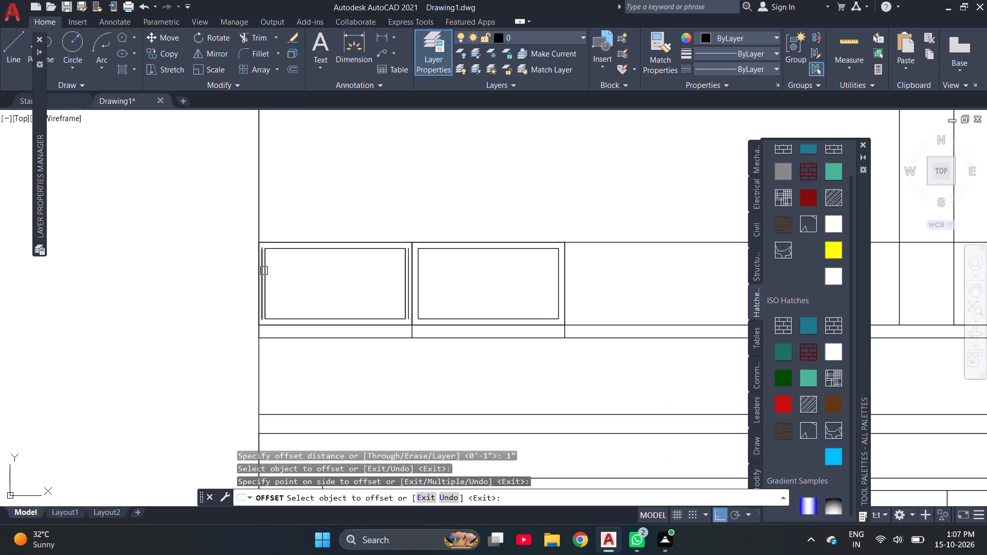
pyautogui.scroll(2, 260, 267)
pyautogui.press('Escape')
pyautogui.write('EX')
pyautogui.press('space')
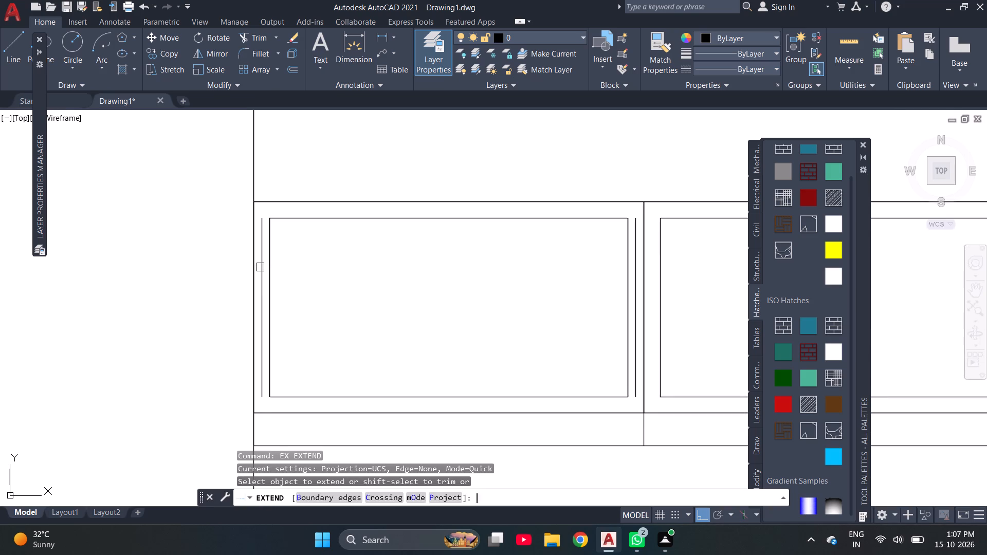
pyautogui.click(264, 254)
pyautogui.click(263, 334)
pyautogui.scroll(-1, 359, 313)
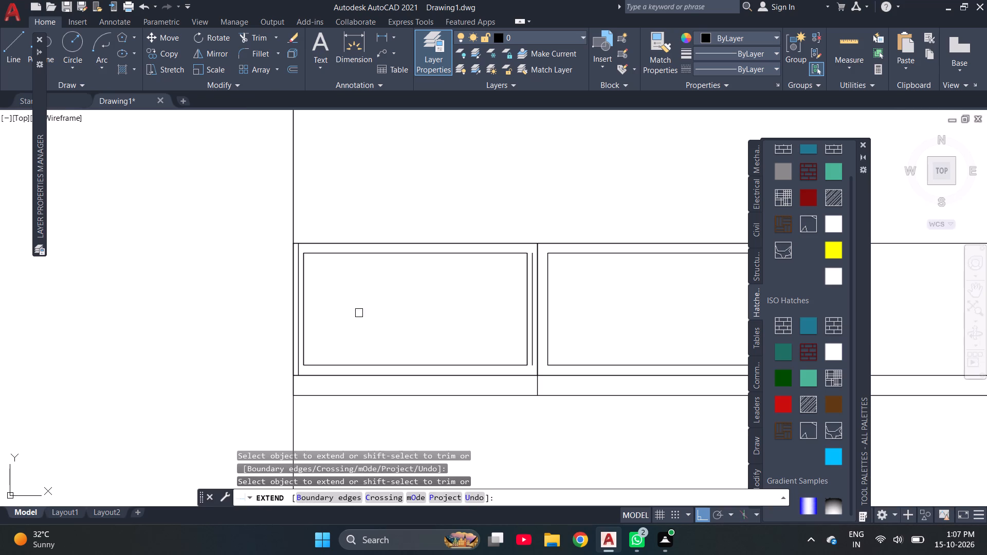
pyautogui.scroll(3, 533, 289)
pyautogui.click(533, 255)
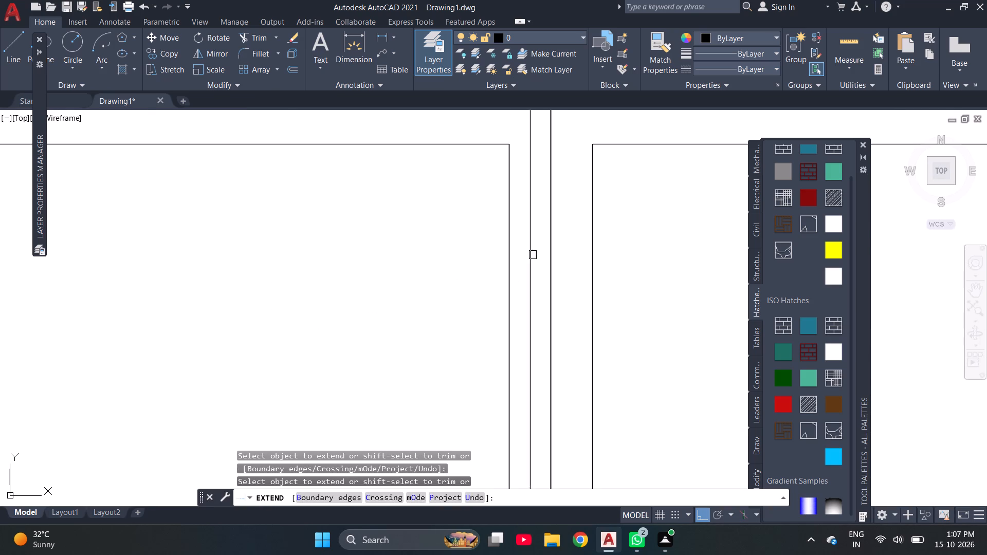
pyautogui.scroll(-2, 528, 312)
pyautogui.click(527, 385)
pyautogui.scroll(-1, 147, 364)
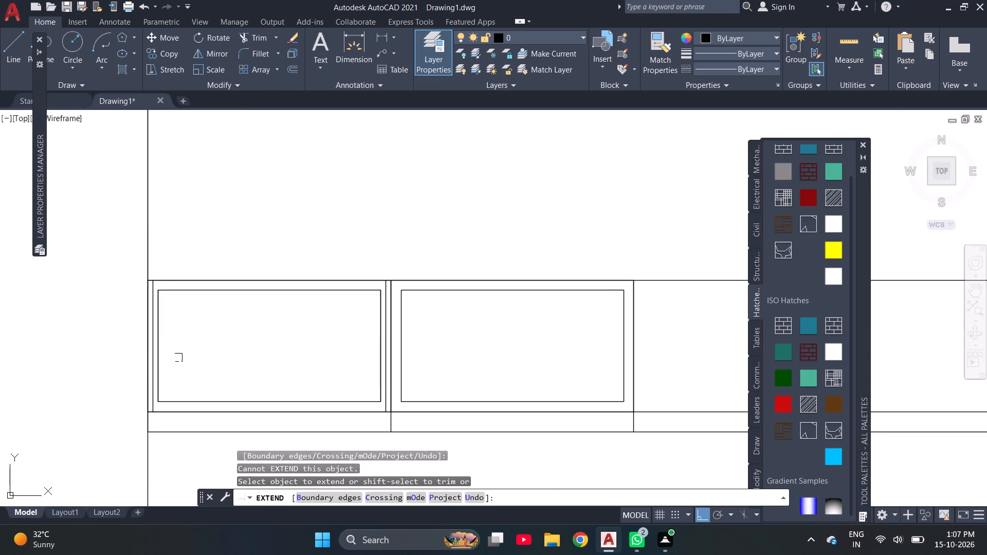
pyautogui.press('Escape')
pyautogui.press('Escape')
pyautogui.press('Escape')
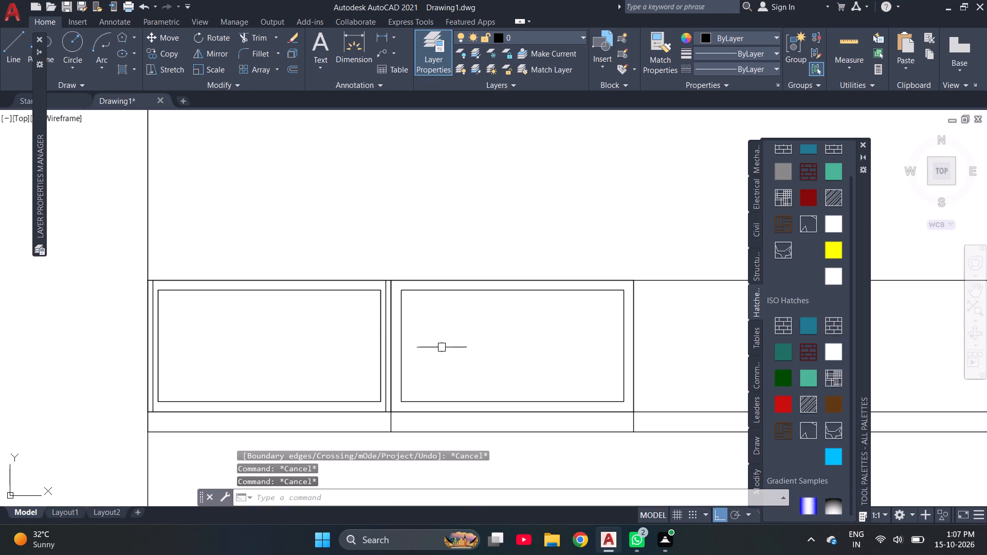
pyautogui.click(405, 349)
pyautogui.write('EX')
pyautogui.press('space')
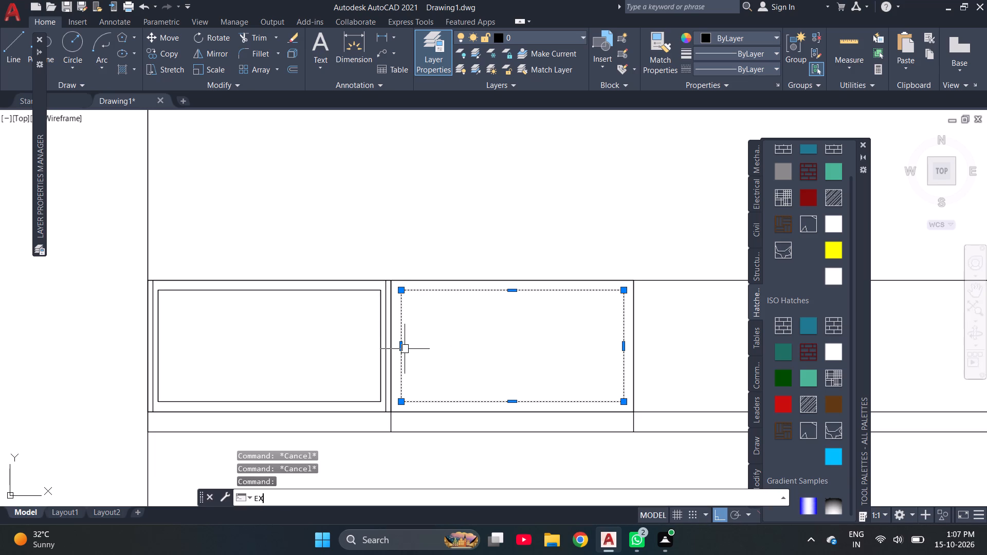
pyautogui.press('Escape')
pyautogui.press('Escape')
# Explode the second parapet bay's inner rectangle.
pyautogui.click(400, 340)
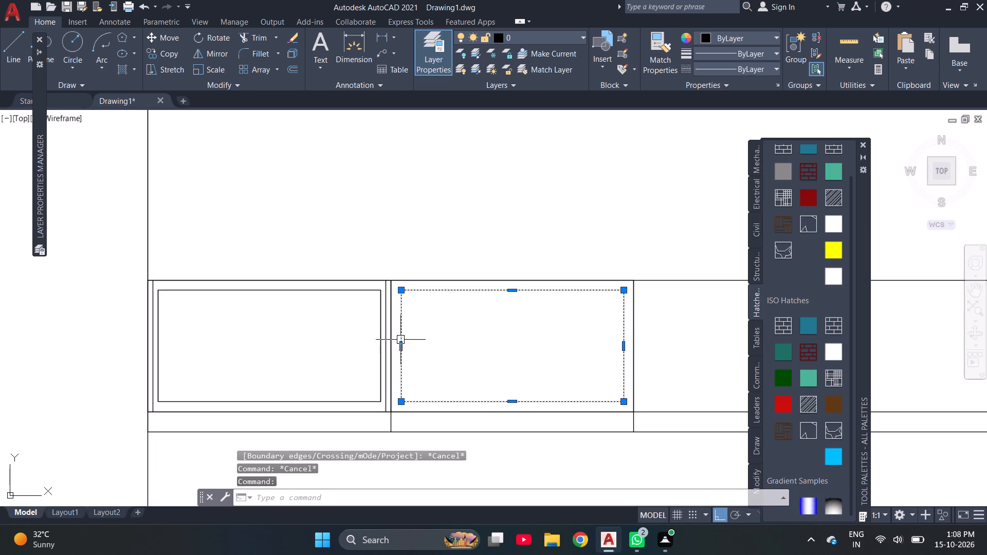
pyautogui.write('EX')
pyautogui.press('p')
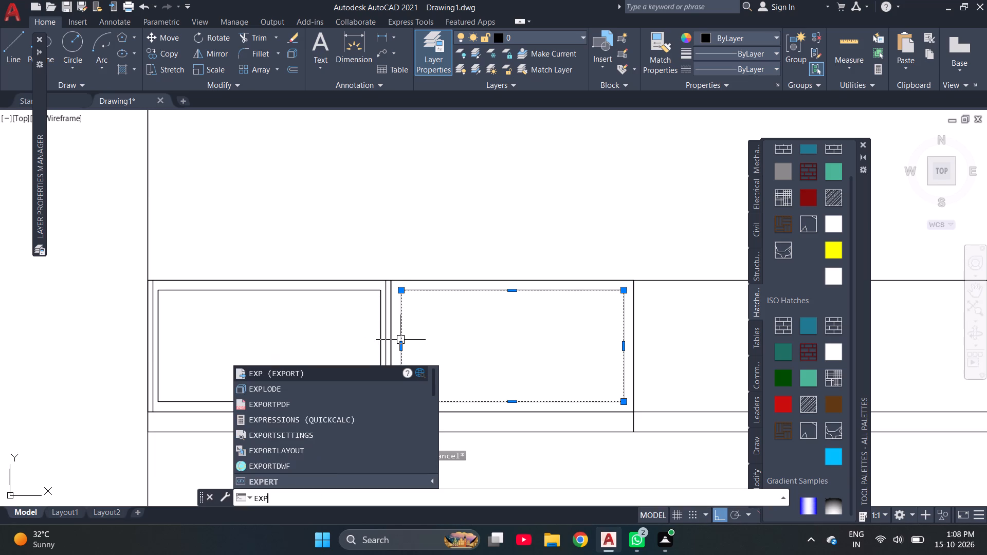
pyautogui.click(265, 390)
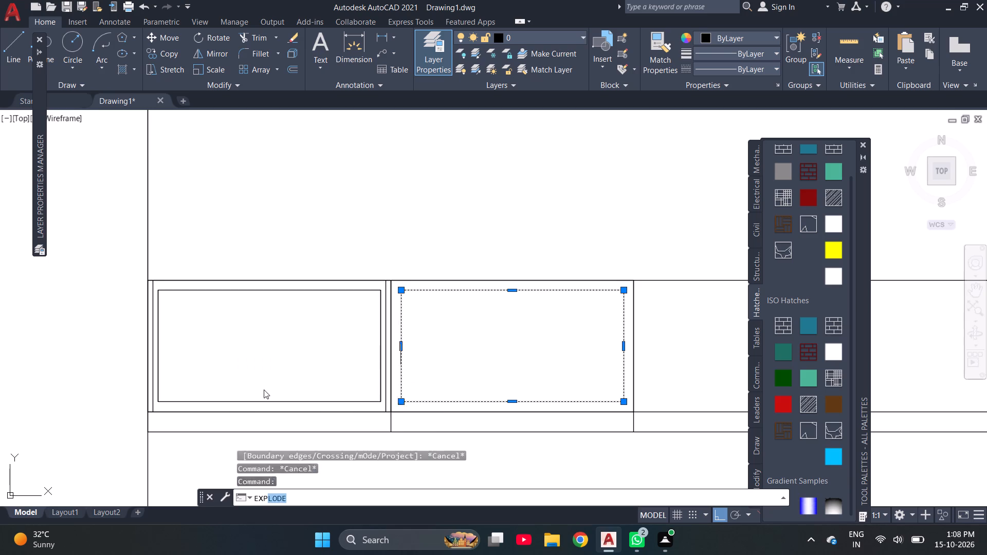
pyautogui.press('Escape')
pyautogui.press('Escape')
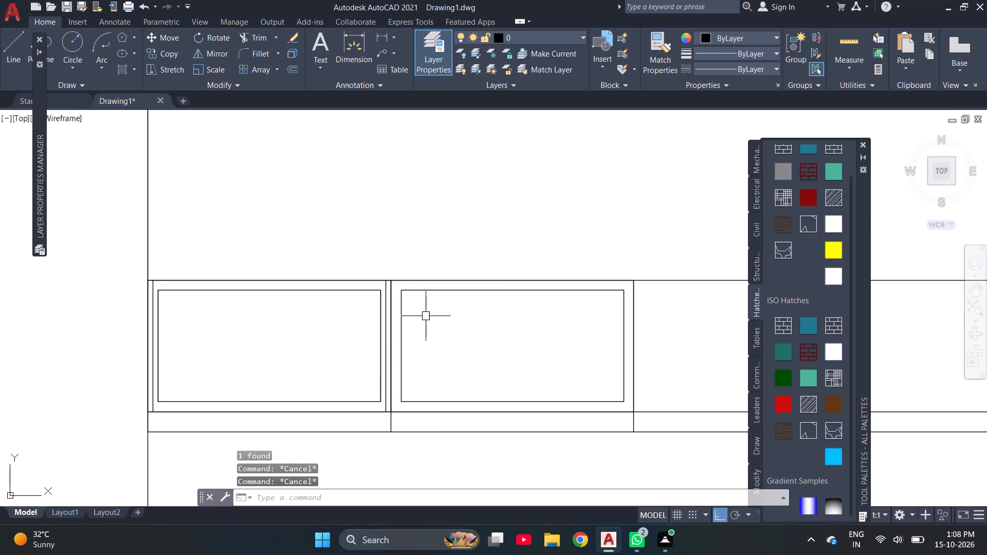
# Offset the left and right edges of the second parapet bay's inner rectangle outward by 1".
pyautogui.write('O')
pyautogui.press('space')
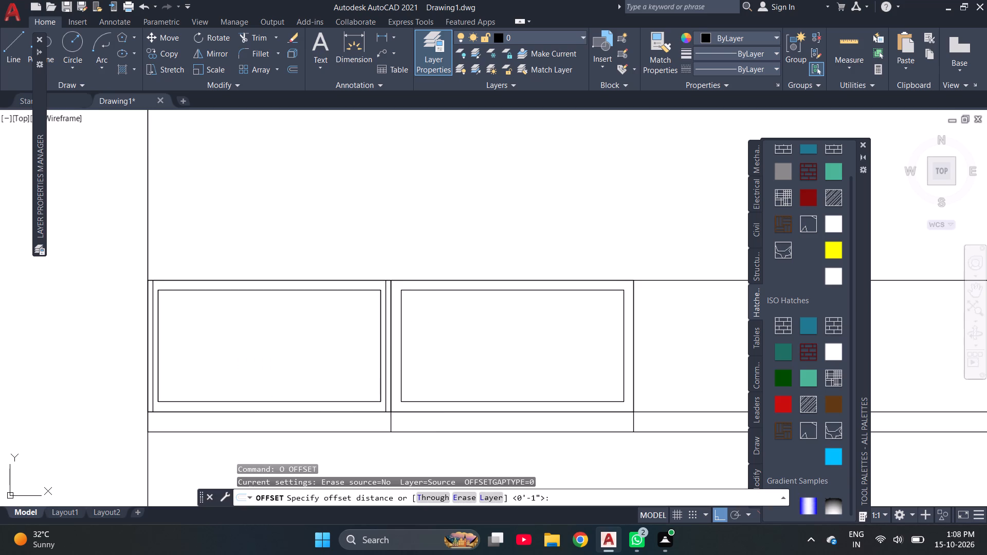
pyautogui.write('1"')
pyautogui.press('Return')
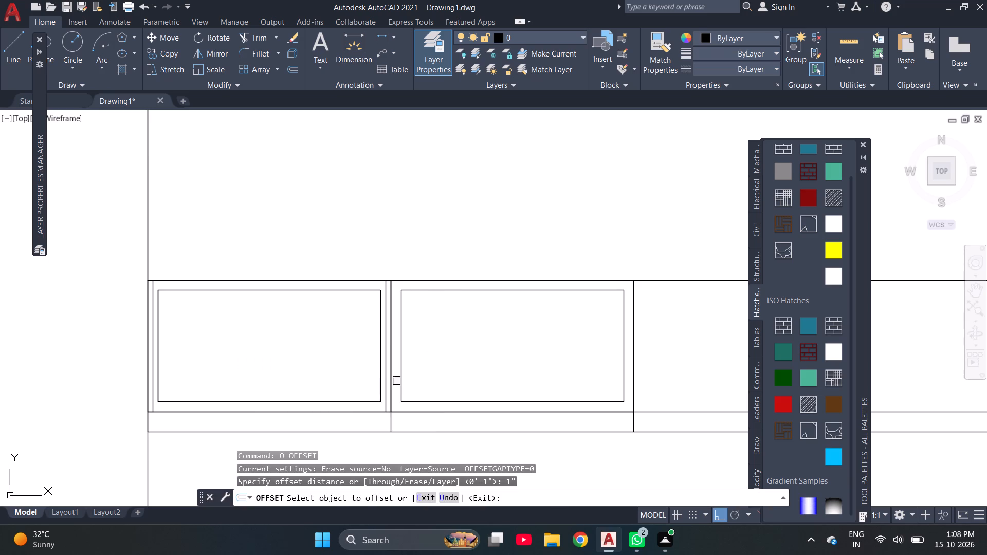
pyautogui.click(403, 376)
pyautogui.click(396, 381)
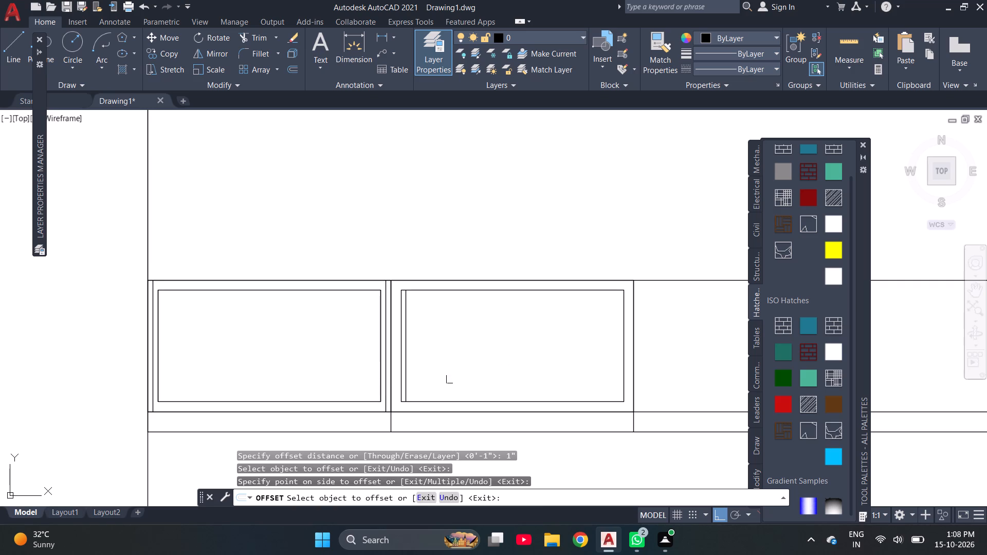
pyautogui.hotkey('ctrl', 'z')
pyautogui.click(401, 365)
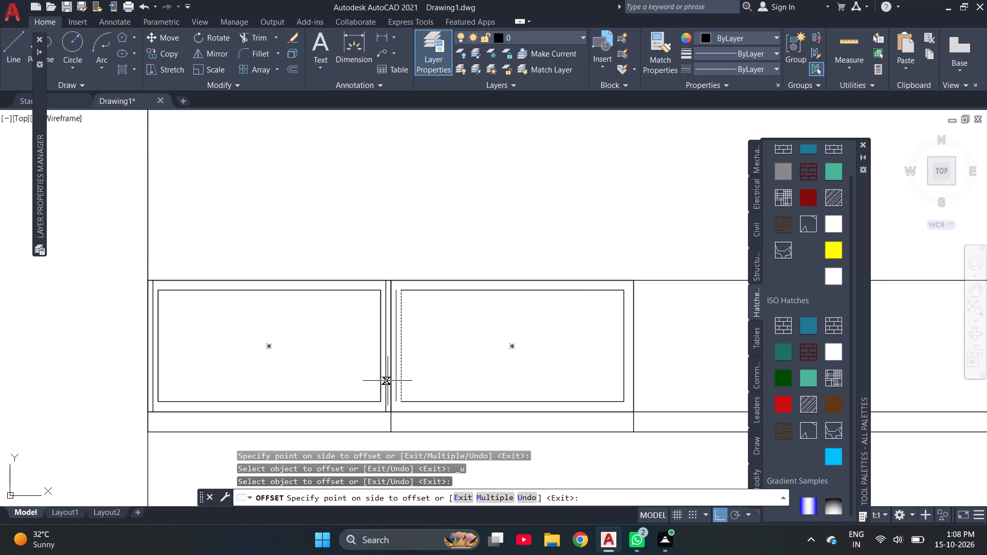
pyautogui.click(387, 382)
pyautogui.click(622, 341)
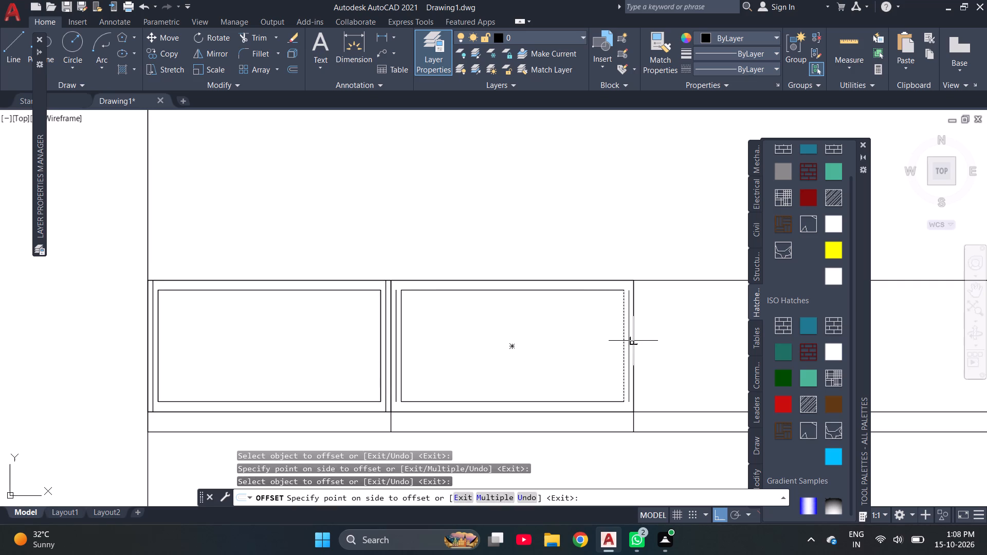
pyautogui.click(636, 341)
pyautogui.press('Escape')
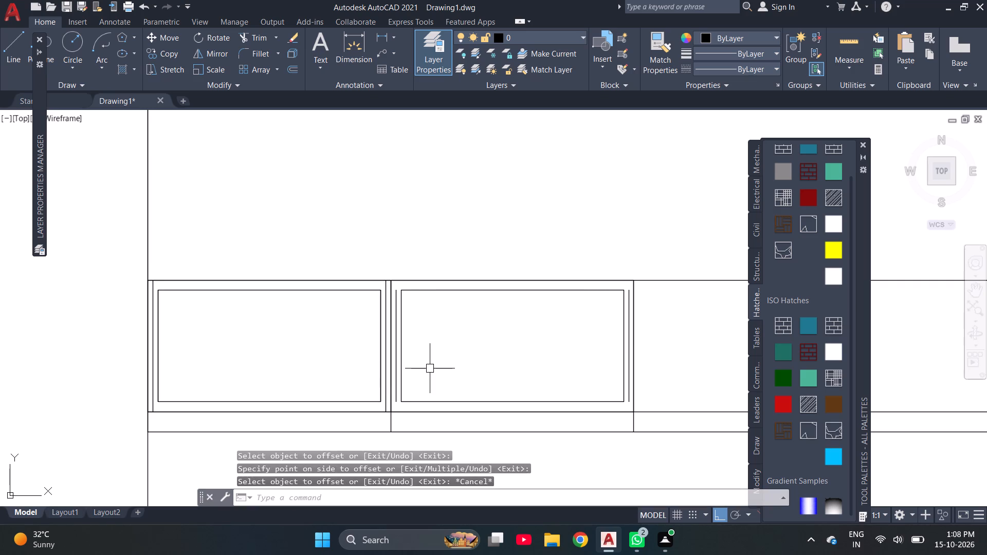
pyautogui.press('Escape')
# Extend the second bay's left 1" offset line up and down and its right one down to the outer rectangle.
pyautogui.write('EX')
pyautogui.press('space')
pyautogui.scroll(2, 402, 328)
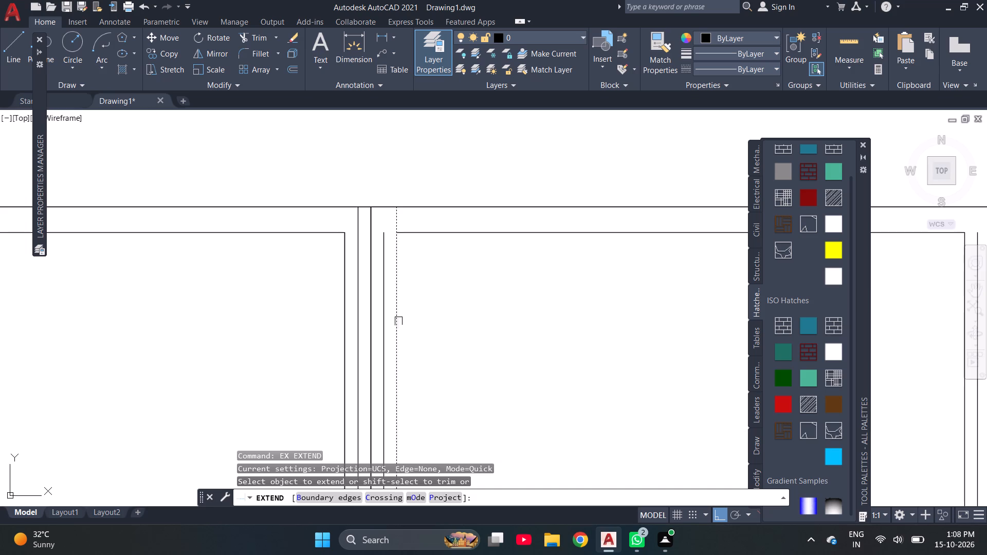
pyautogui.click(386, 308)
pyautogui.scroll(-2, 386, 308)
pyautogui.scroll(2, 383, 362)
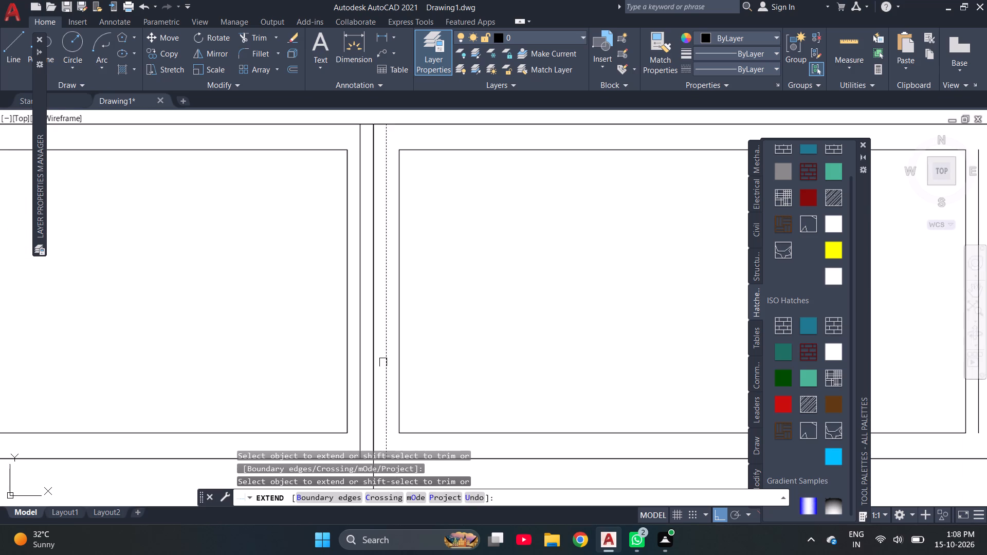
pyautogui.click(383, 362)
pyautogui.scroll(-2, 240, 317)
pyautogui.scroll(3, 538, 303)
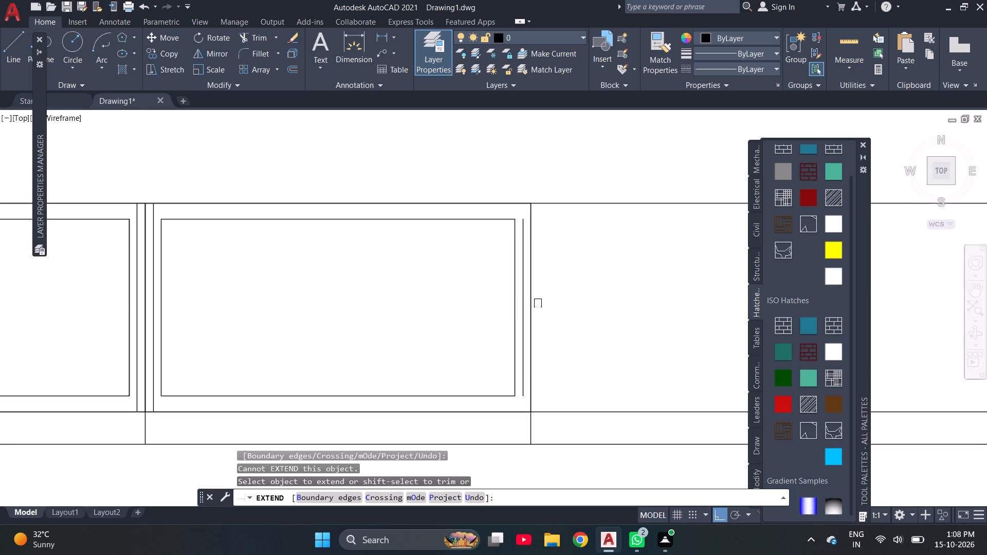
pyautogui.click(511, 313)
pyautogui.scroll(-2, 515, 283)
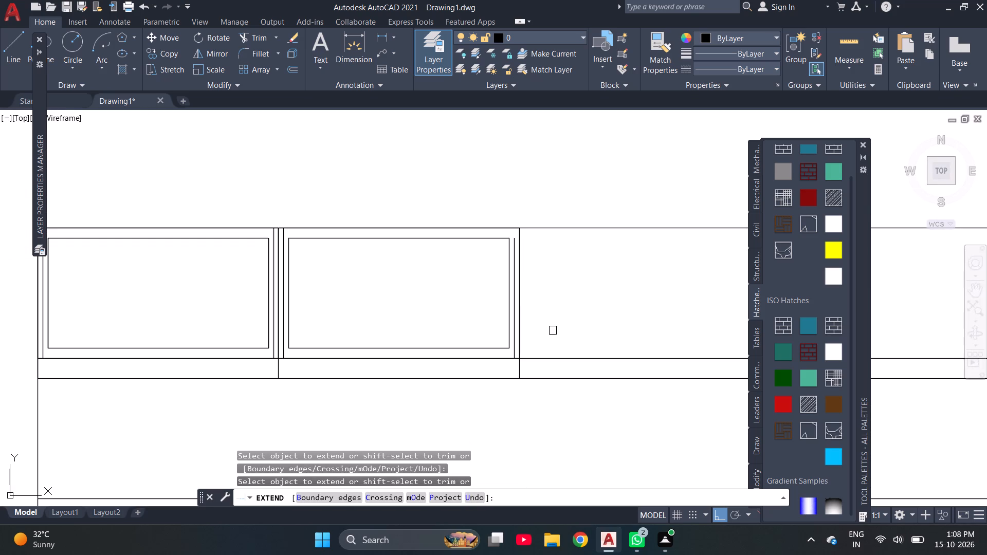
pyautogui.press('Escape')
pyautogui.press('Escape')
# Trim the two vertical bay divider lines that continue below the parapet panels into the base band.
pyautogui.scroll(2, 283, 375)
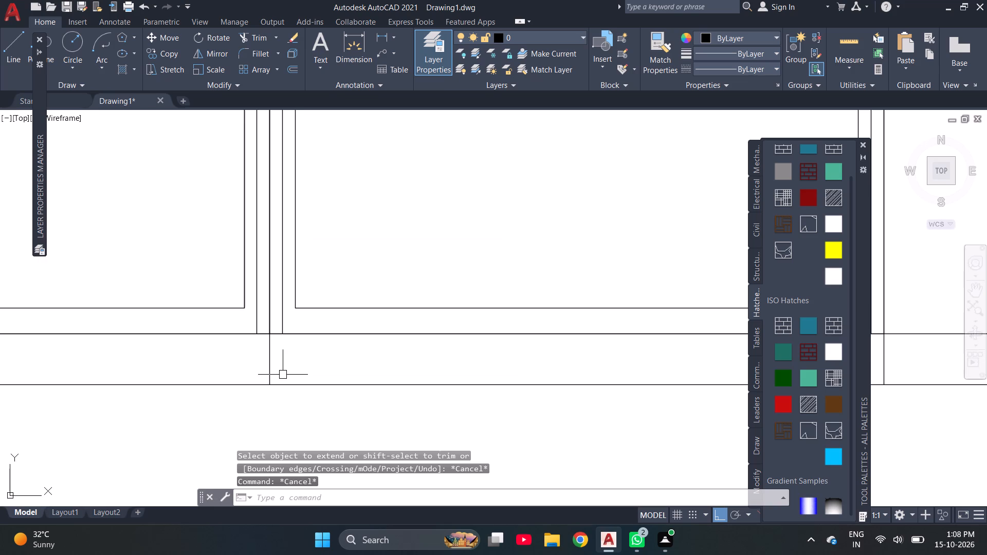
pyautogui.write('TR')
pyautogui.press('space')
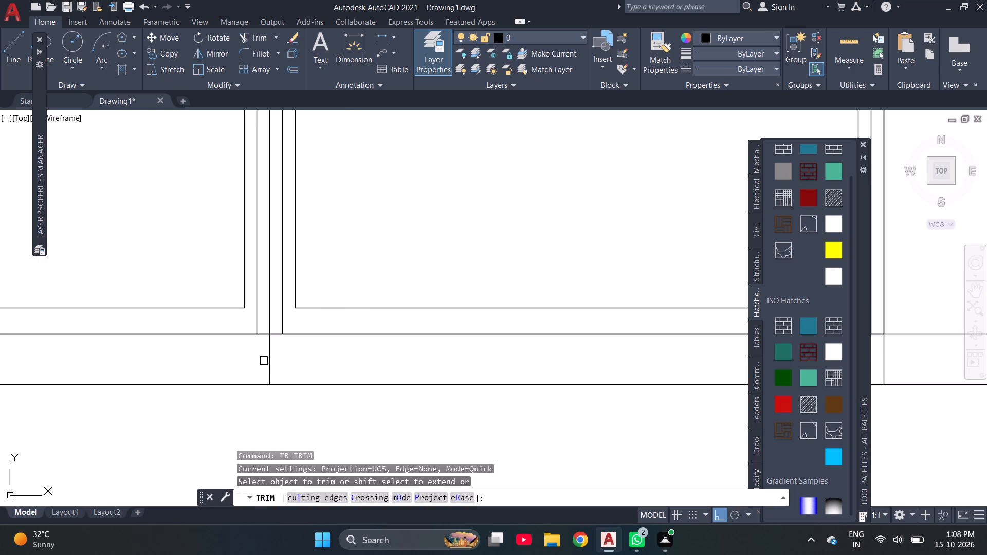
pyautogui.click(273, 357)
pyautogui.scroll(-2, 195, 345)
pyautogui.scroll(3, 460, 358)
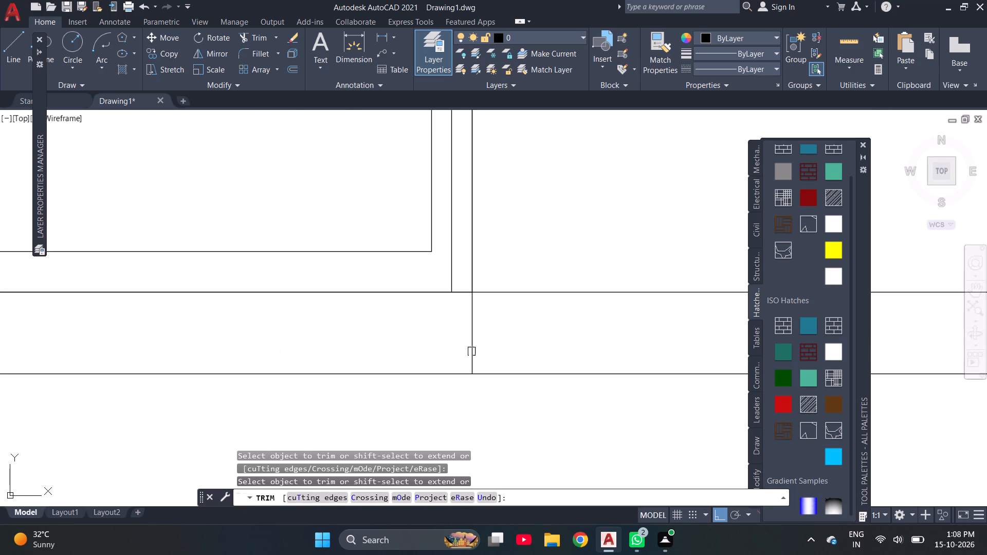
pyautogui.click(476, 338)
# Examine the whole front elevation and compare the rooftop parapet with the floors below.
pyautogui.scroll(-5, 455, 350)
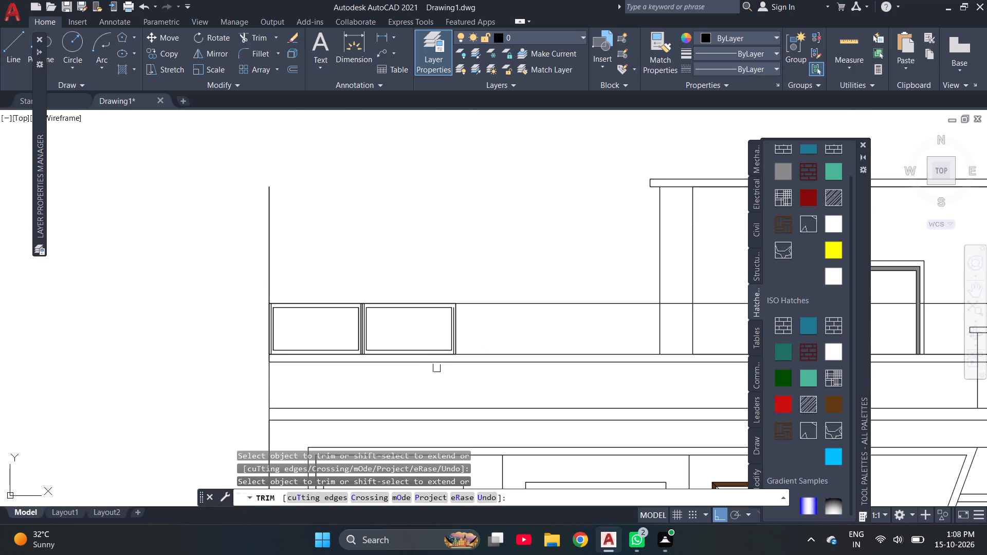
pyautogui.scroll(-2, 436, 368)
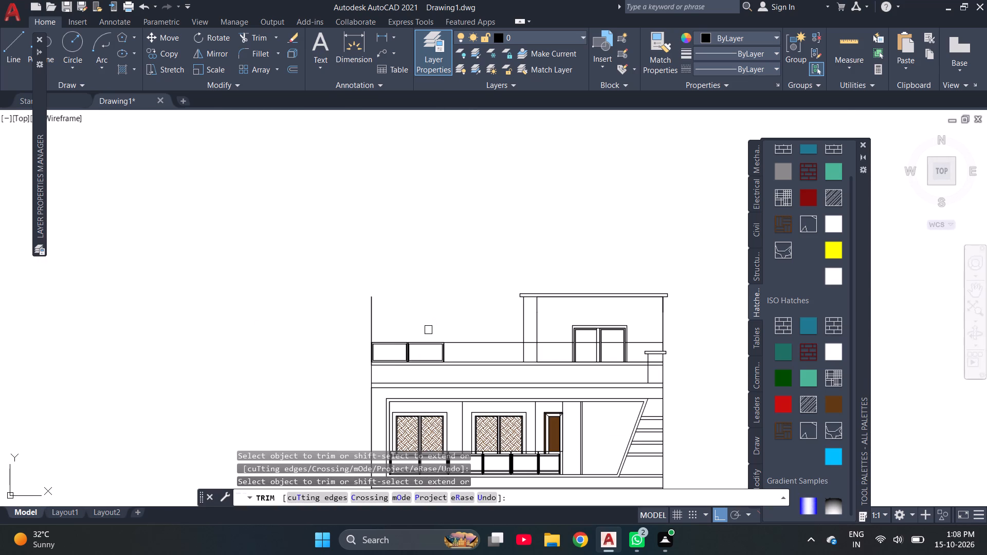
pyautogui.scroll(-1, 428, 330)
pyautogui.scroll(-1, 327, 350)
pyautogui.scroll(-1, 282, 371)
pyautogui.scroll(-1, 375, 257)
pyautogui.scroll(-2, 426, 232)
pyautogui.scroll(3, 427, 402)
pyautogui.scroll(-1, 465, 289)
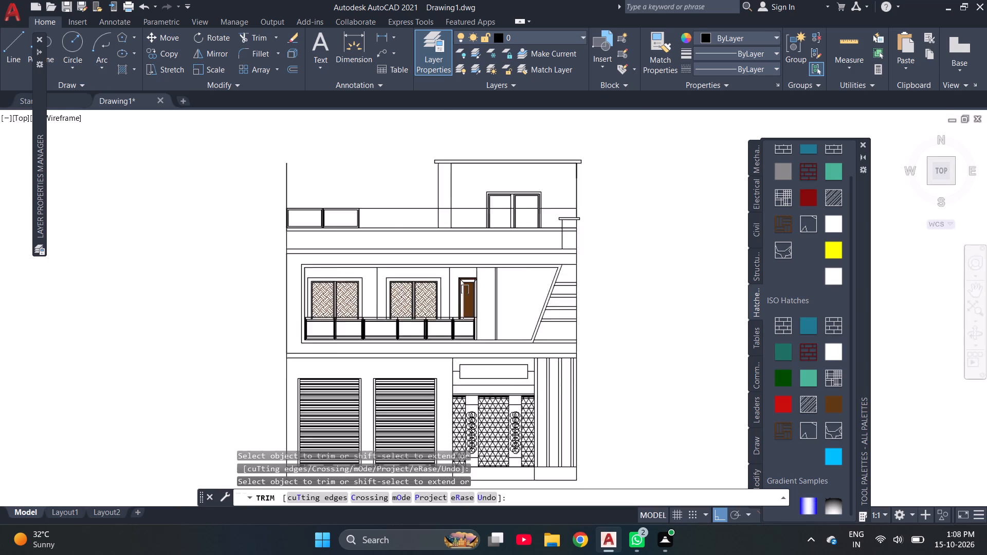
pyautogui.scroll(-2, 465, 289)
pyautogui.scroll(3, 460, 309)
pyautogui.scroll(-1, 460, 309)
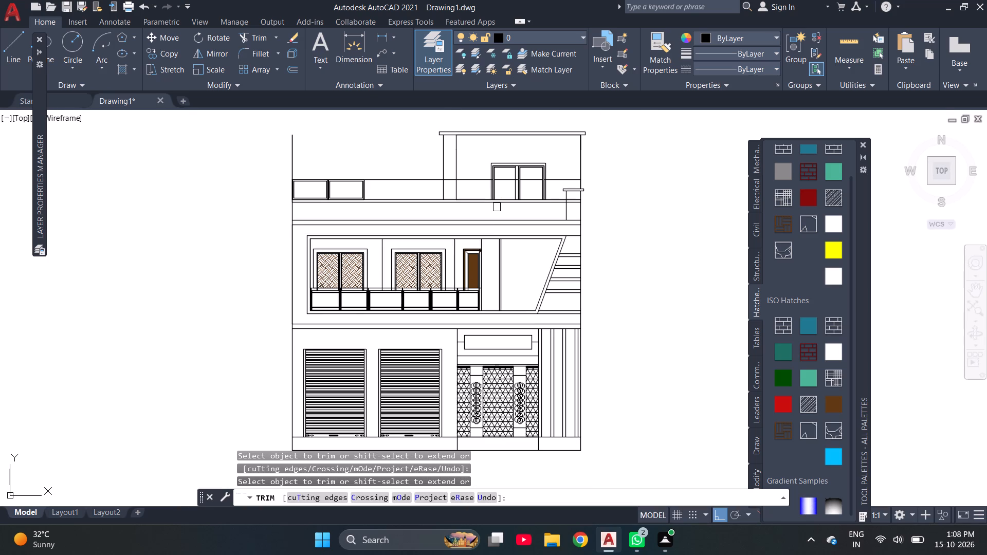
pyautogui.scroll(3, 458, 134)
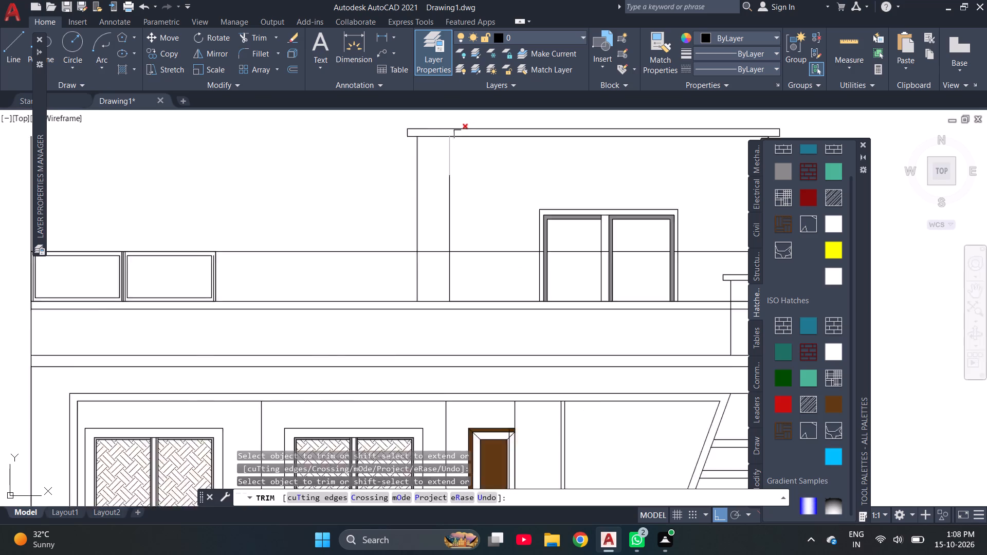
pyautogui.scroll(-1, 458, 134)
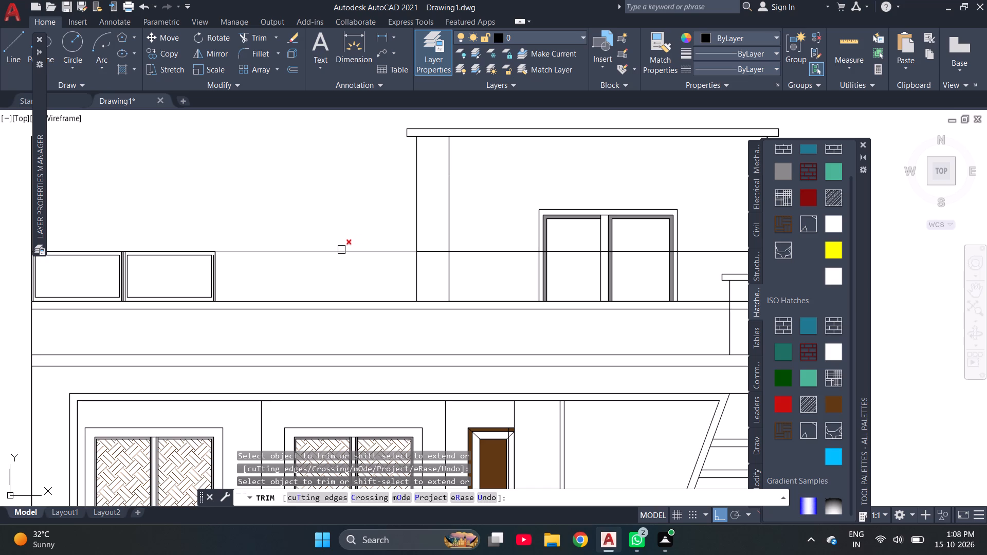
pyautogui.press('Escape')
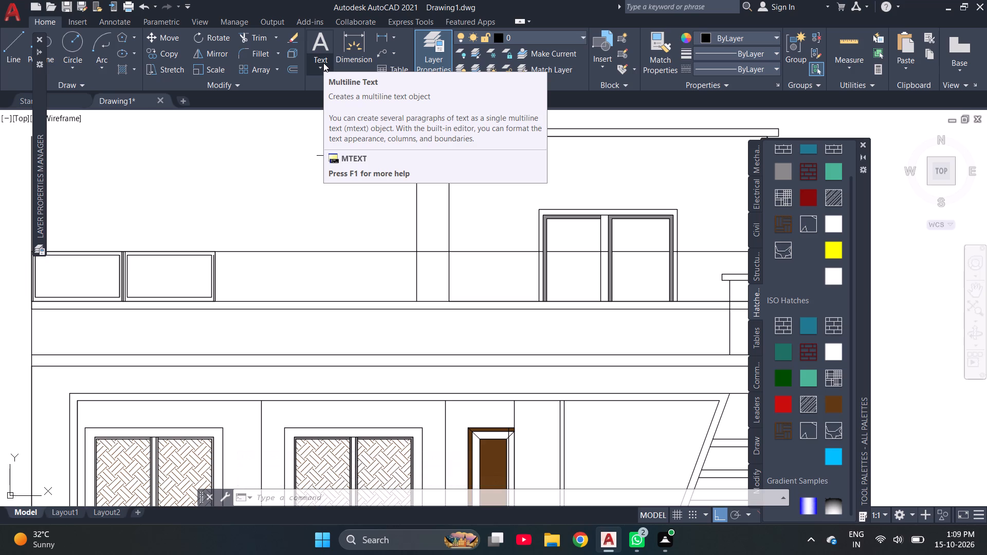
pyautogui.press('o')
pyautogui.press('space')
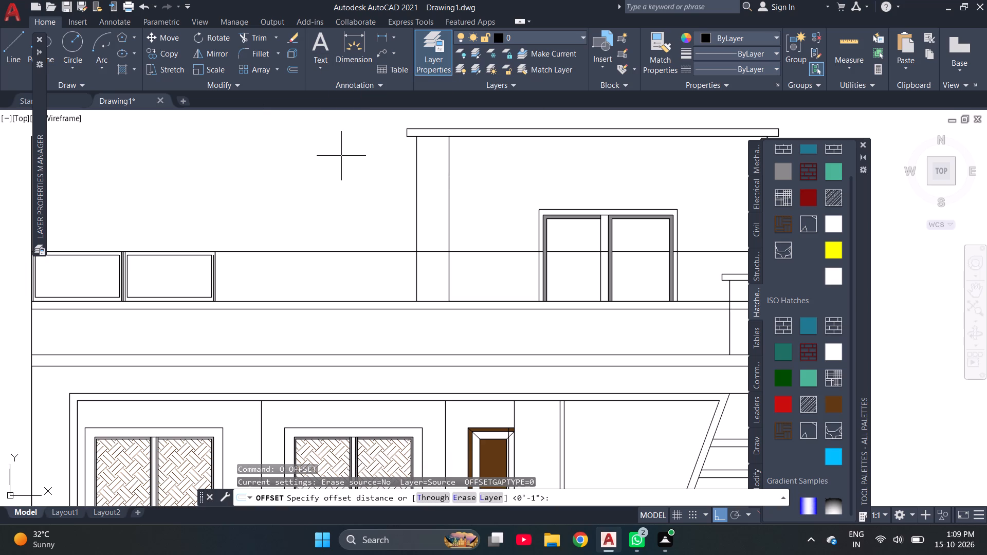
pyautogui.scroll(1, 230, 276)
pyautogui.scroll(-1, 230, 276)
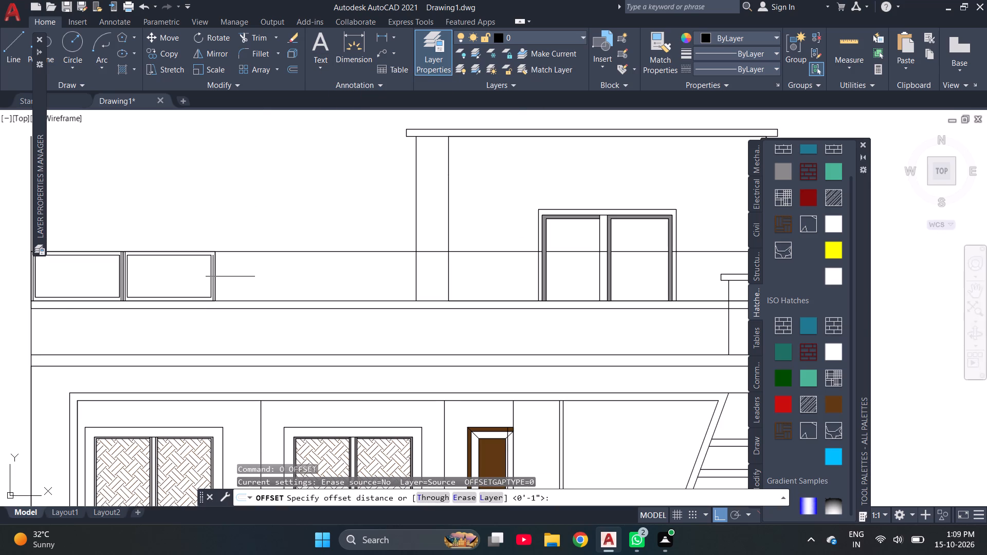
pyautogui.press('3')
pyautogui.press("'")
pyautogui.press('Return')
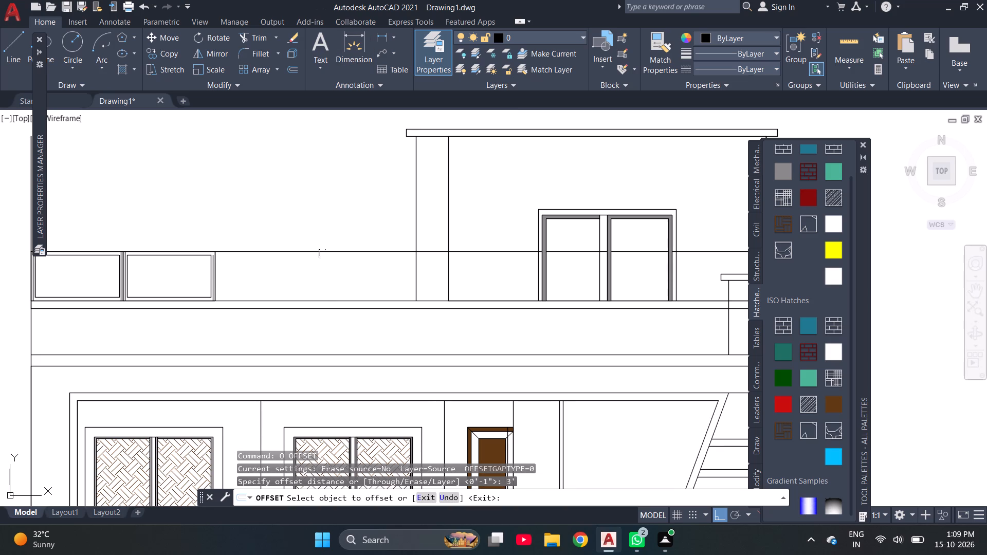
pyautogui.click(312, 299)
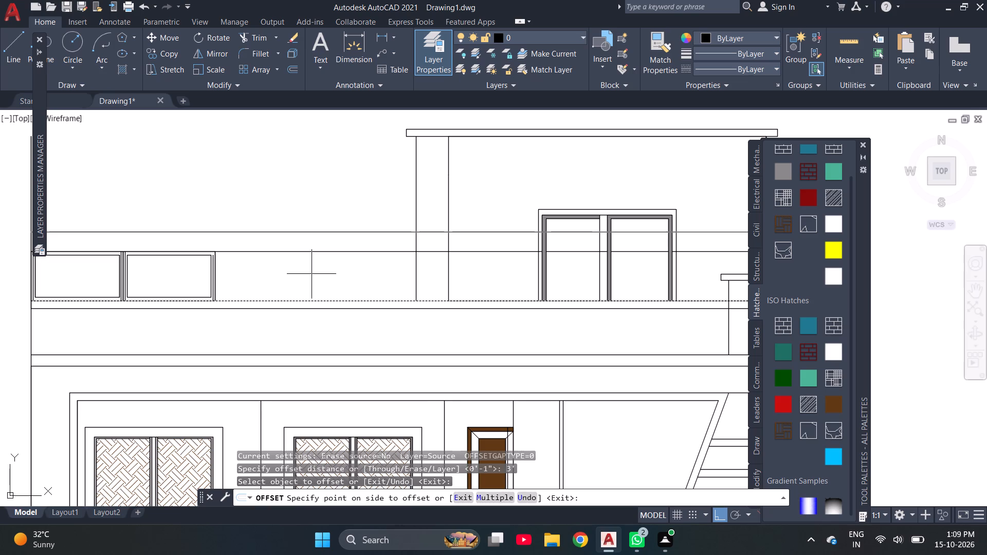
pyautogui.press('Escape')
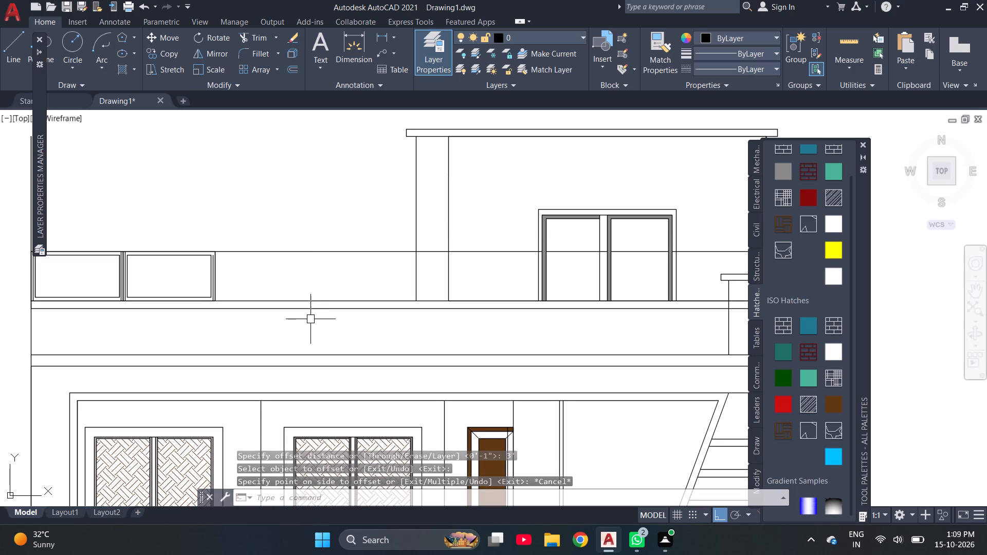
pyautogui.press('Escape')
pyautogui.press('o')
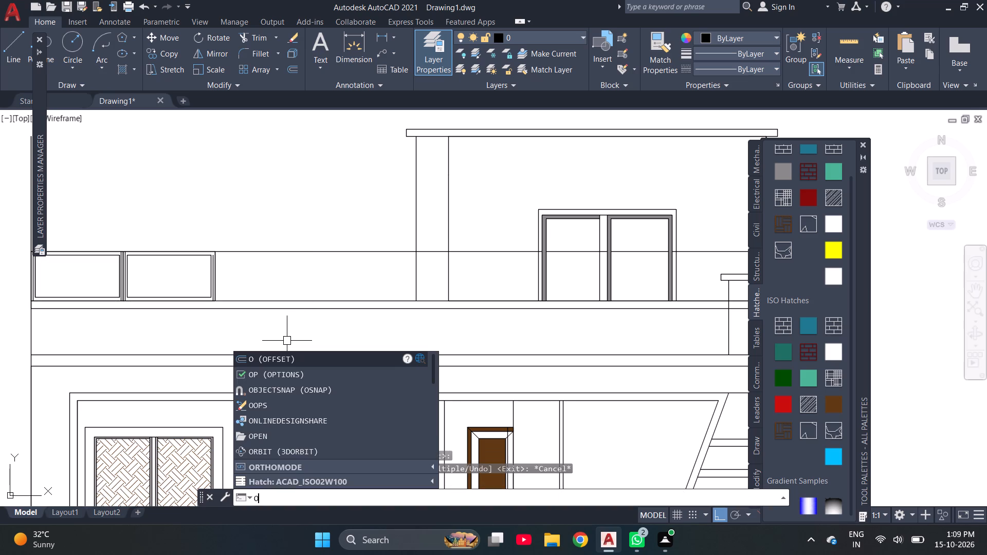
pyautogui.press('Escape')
# Trim the parapet's top line and upper base line between the second bay and rooftop room, plus the lower base line up to the small right-hand pillar.
pyautogui.write('TR')
pyautogui.press('space')
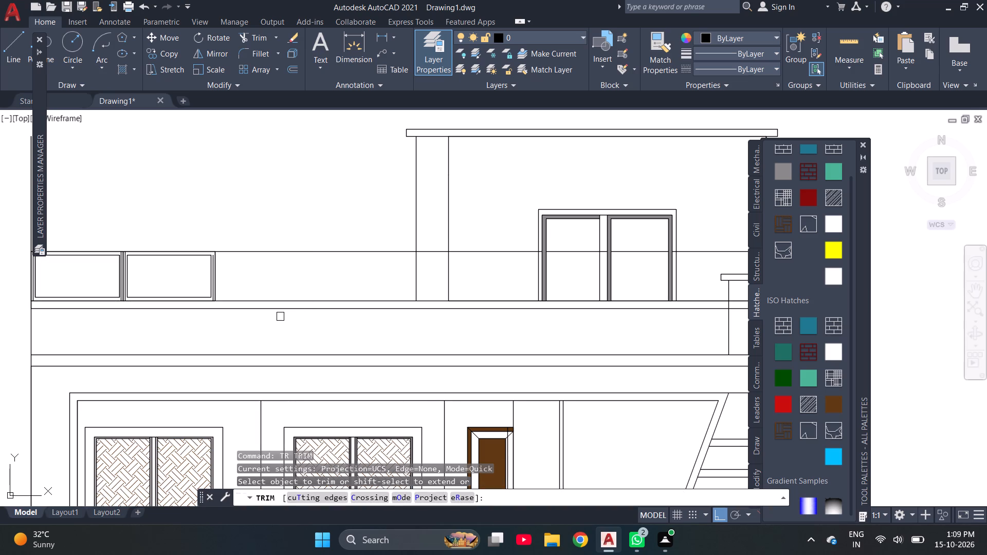
pyautogui.scroll(3, 193, 307)
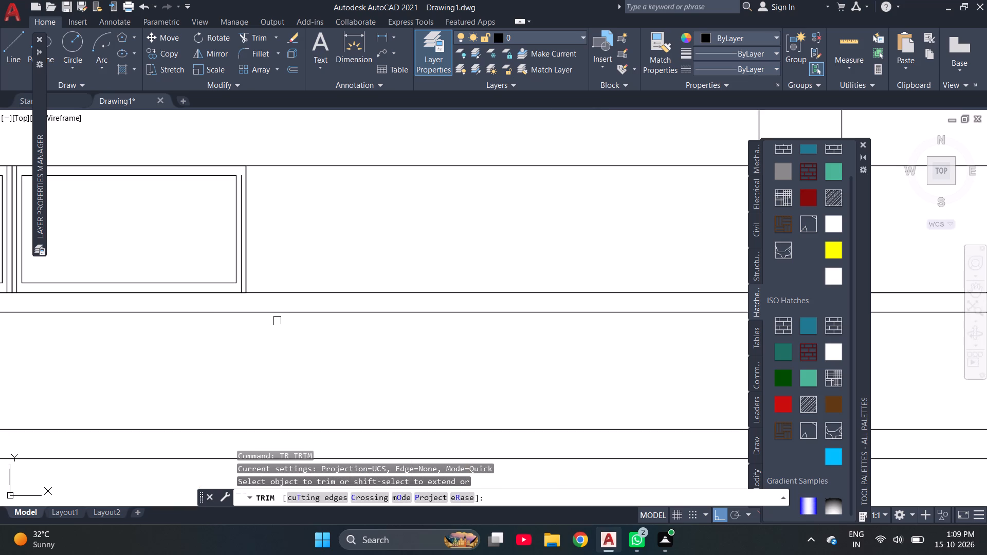
pyautogui.scroll(-2, 276, 326)
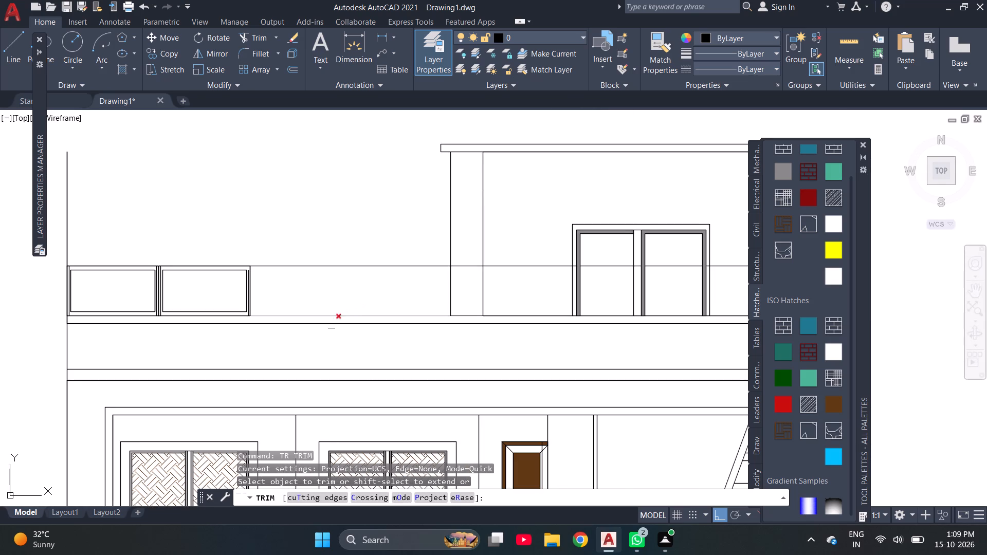
pyautogui.click(266, 320)
pyautogui.click(275, 329)
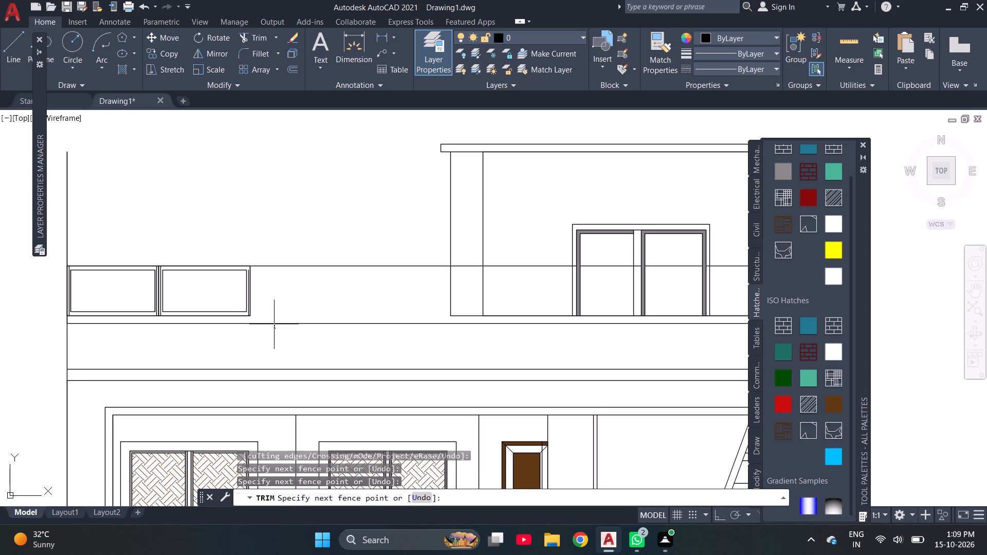
pyautogui.click(274, 323)
pyautogui.scroll(1, 164, 301)
pyautogui.click(351, 244)
pyautogui.scroll(-2, 220, 272)
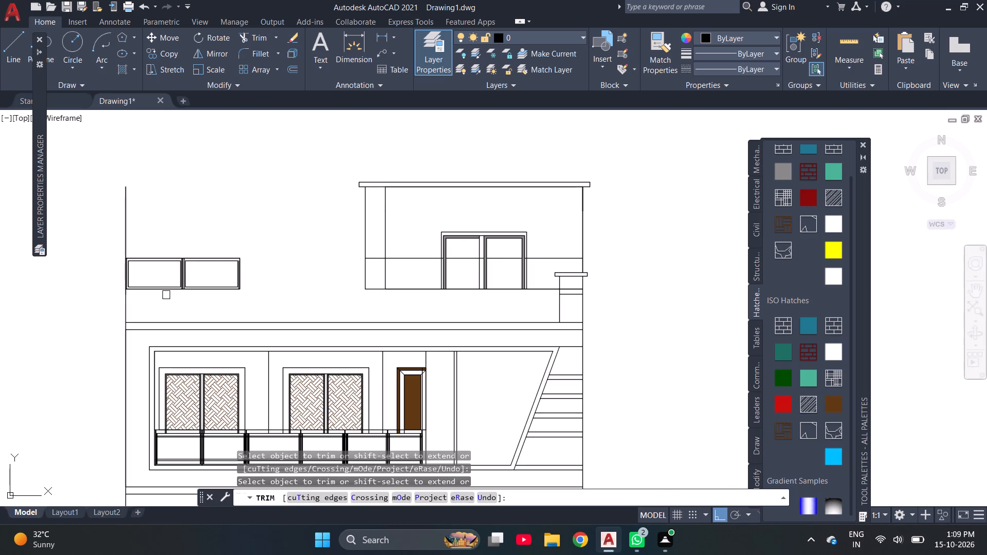
pyautogui.scroll(-1, 213, 295)
pyautogui.scroll(2, 228, 293)
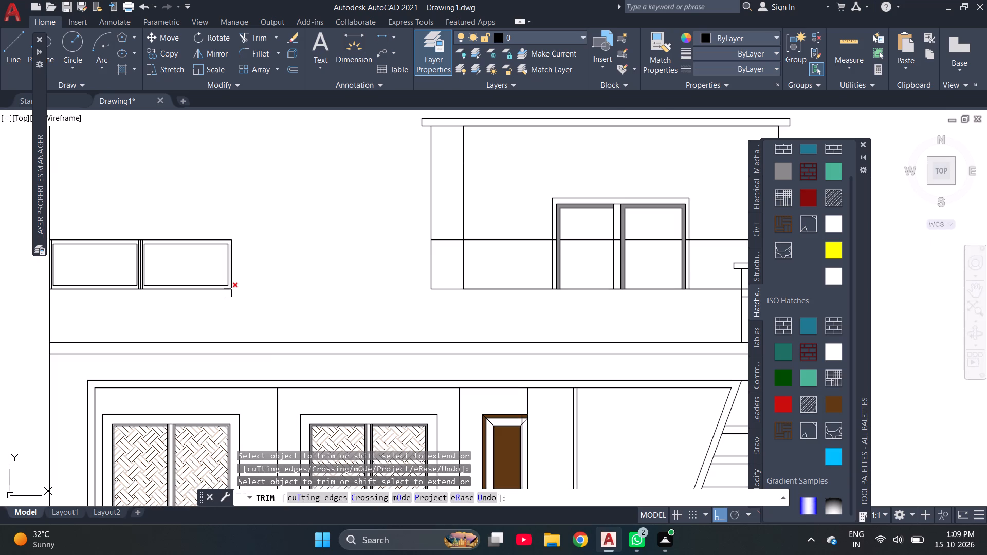
pyautogui.press('Escape')
pyautogui.press('Escape')
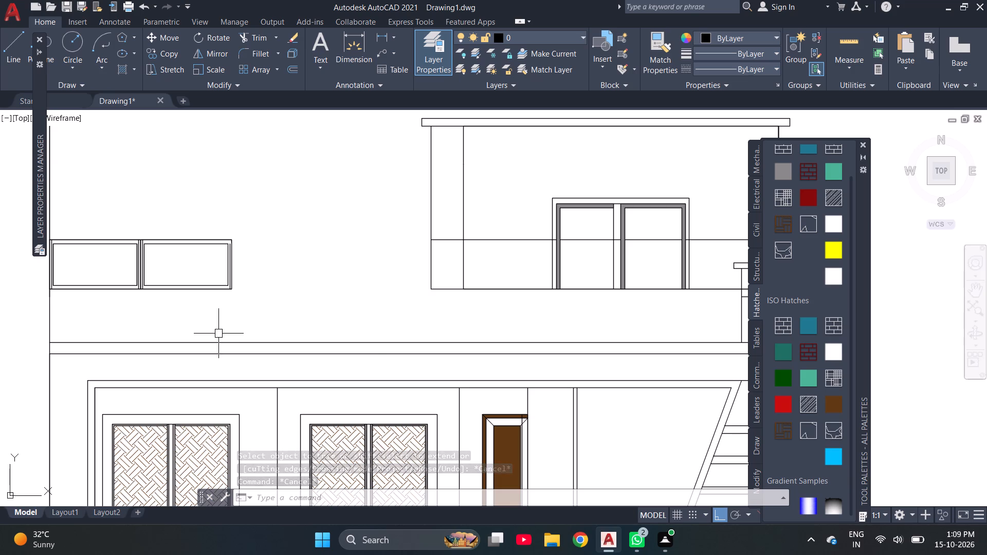
# Examine the whole front elevation, comparing the two-bay rooftop parapet and rooftop room with the floors below.
pyautogui.scroll(-2, 220, 331)
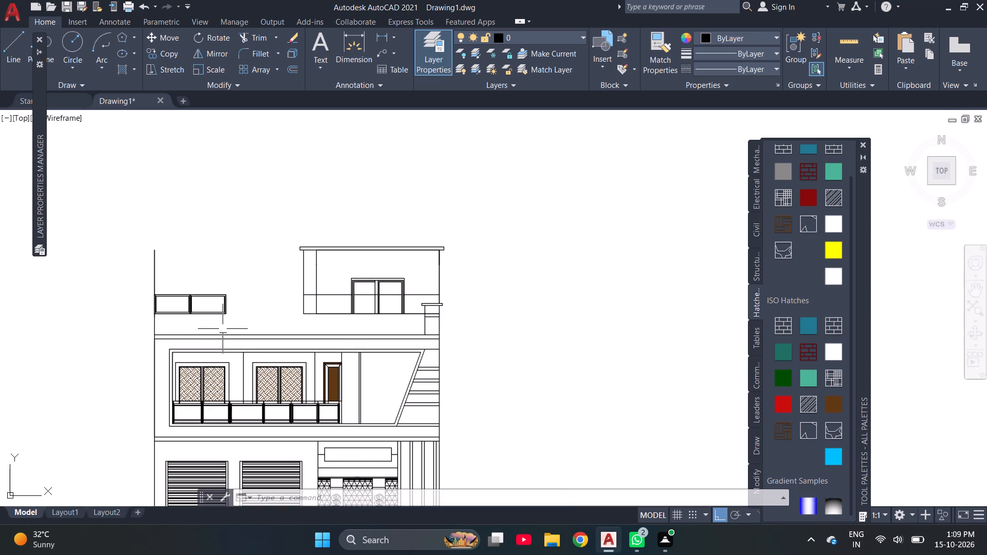
pyautogui.scroll(-2, 224, 328)
pyautogui.scroll(2, 169, 410)
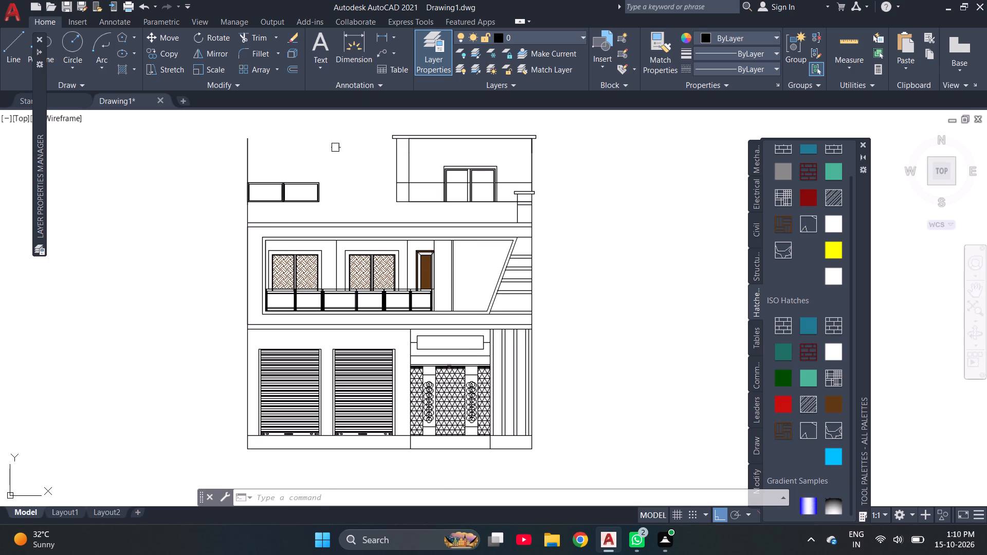
pyautogui.scroll(2, 312, 156)
pyautogui.scroll(-1, 307, 197)
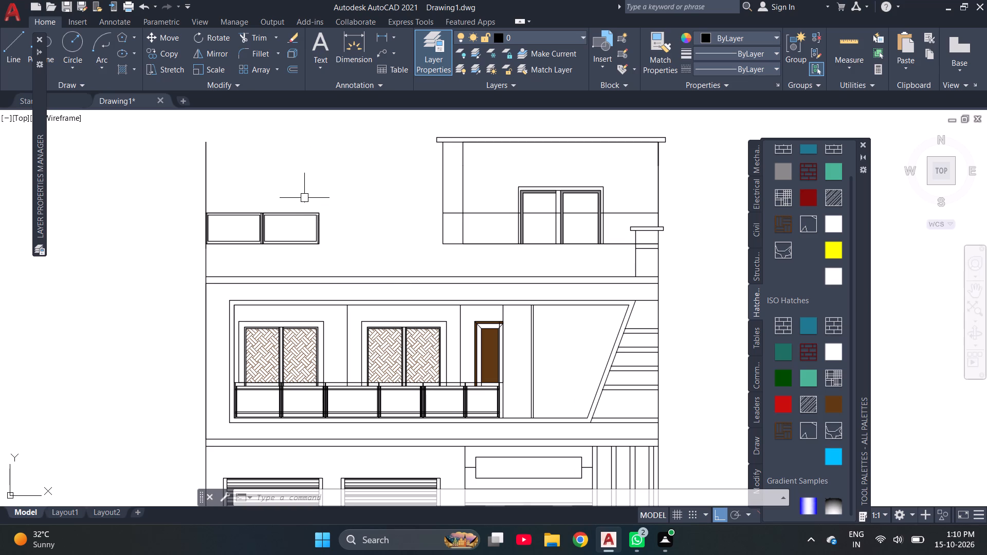
pyautogui.scroll(-1, 304, 198)
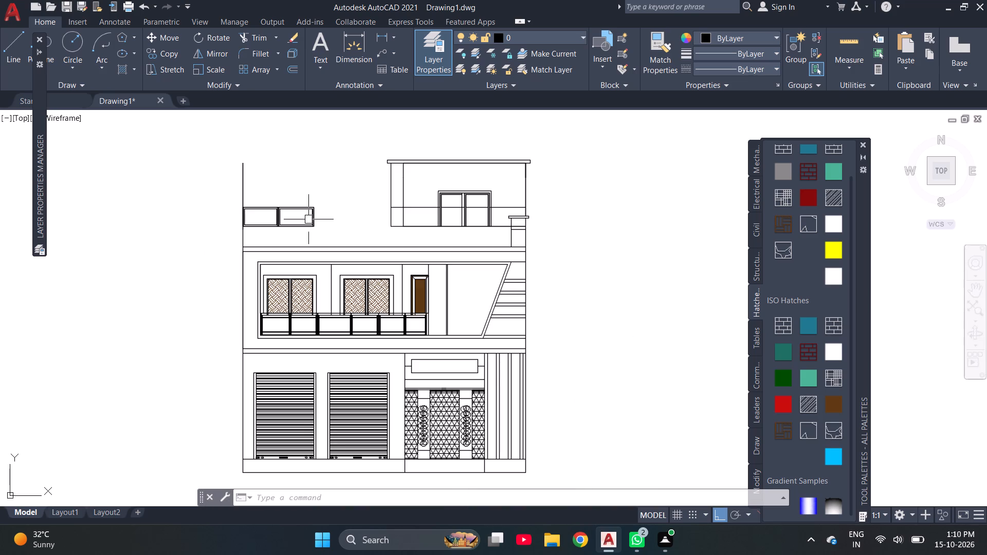
pyautogui.scroll(2, 308, 198)
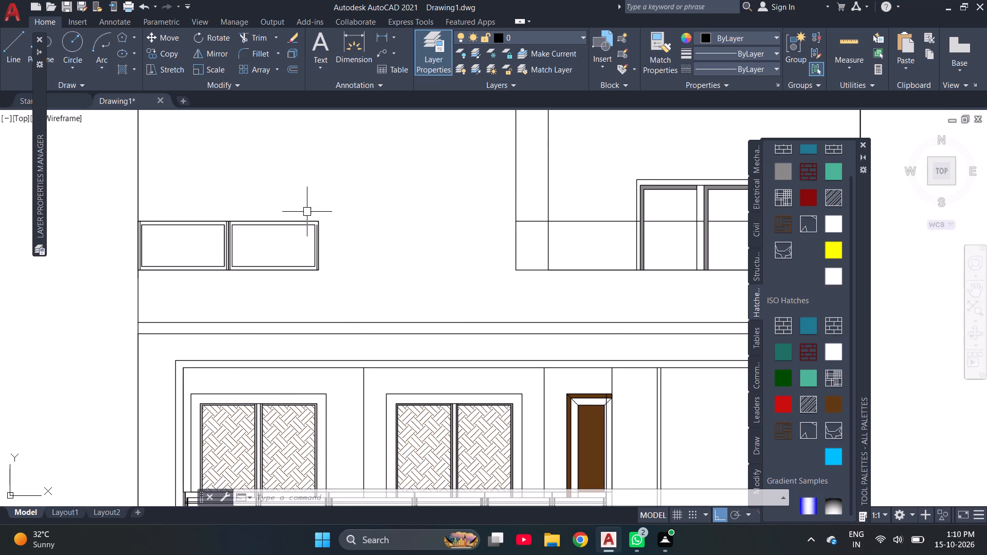
pyautogui.scroll(-2, 307, 212)
pyautogui.scroll(2, 335, 210)
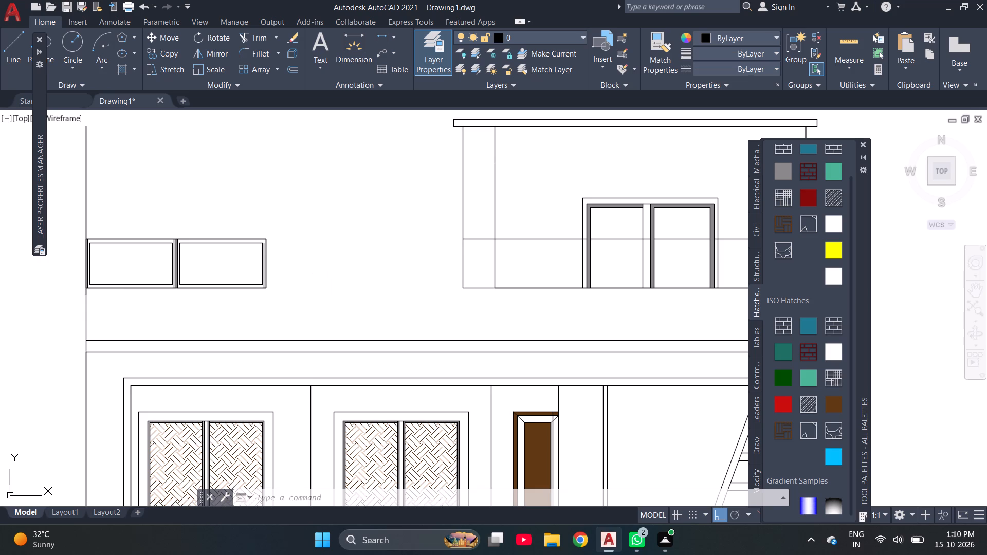
pyautogui.scroll(-1, 332, 273)
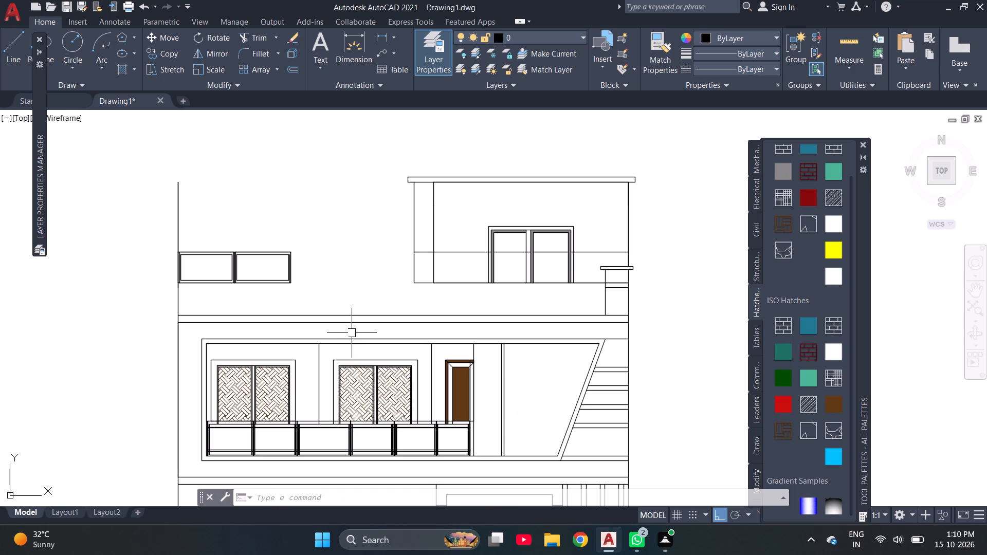
pyautogui.scroll(-1, 352, 333)
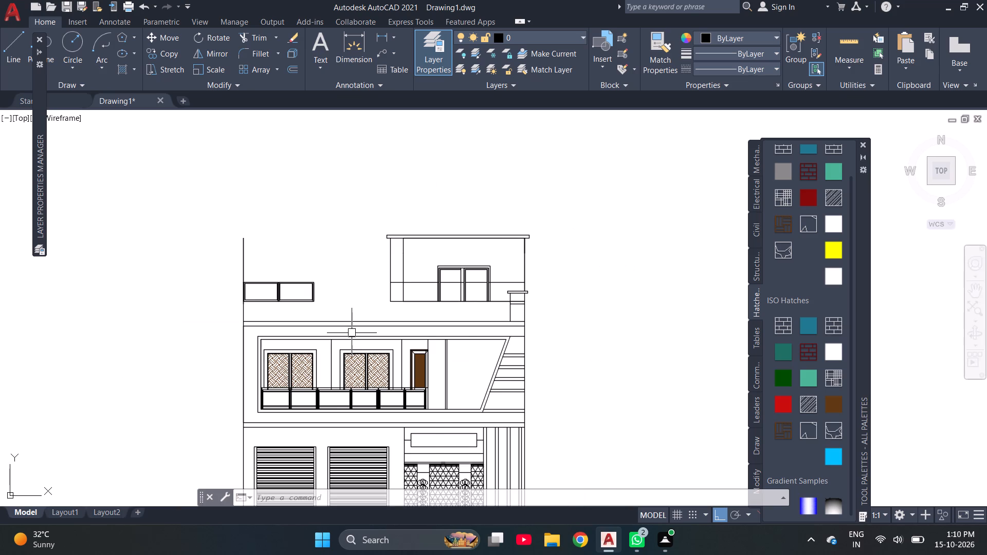
pyautogui.scroll(1, 352, 333)
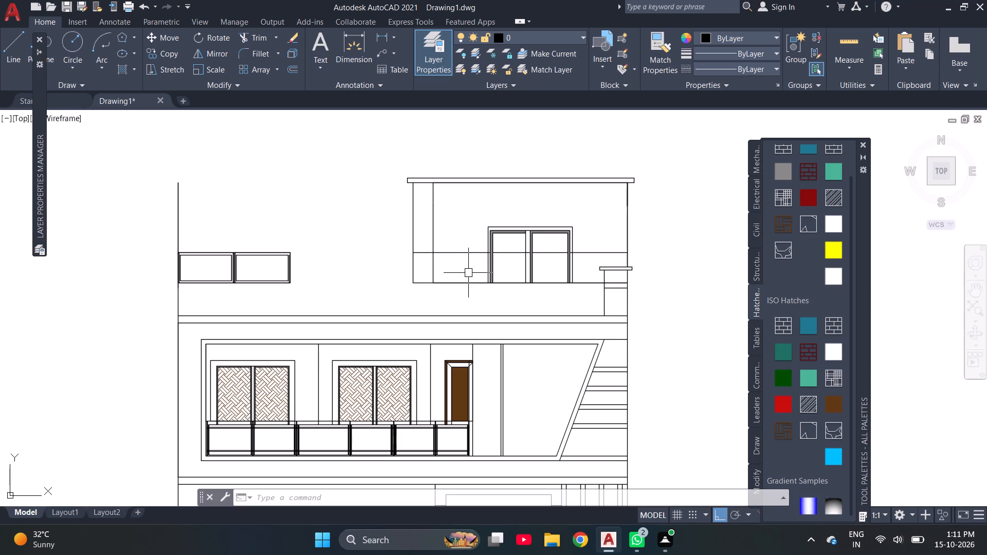
pyautogui.scroll(-1, 499, 227)
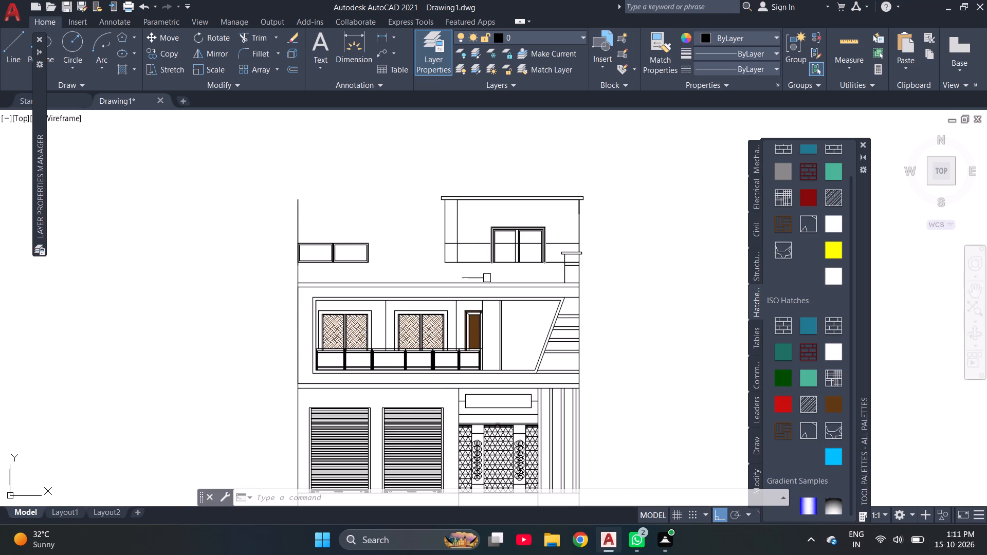
pyautogui.scroll(-1, 464, 383)
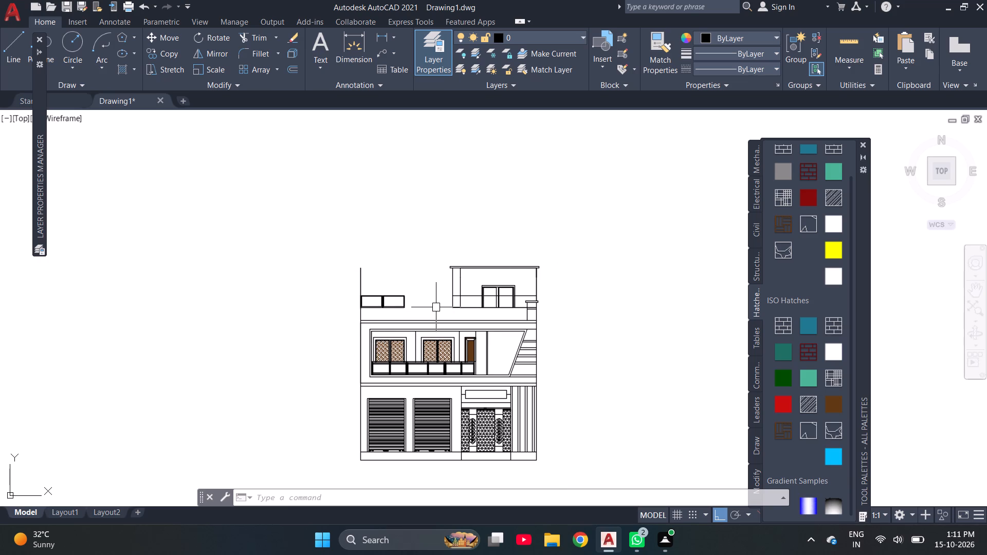
pyautogui.scroll(2, 432, 363)
pyautogui.scroll(-1, 341, 171)
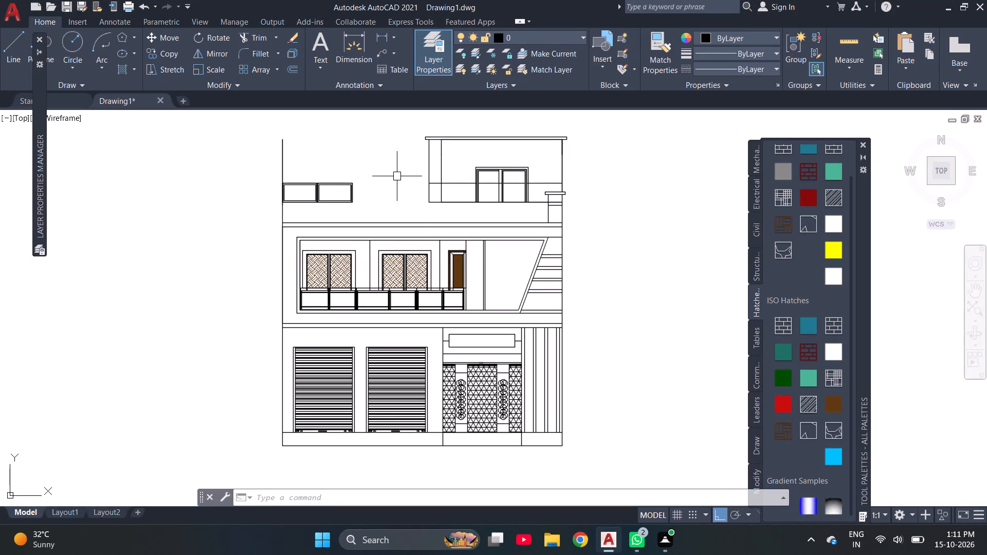
pyautogui.scroll(-1, 397, 176)
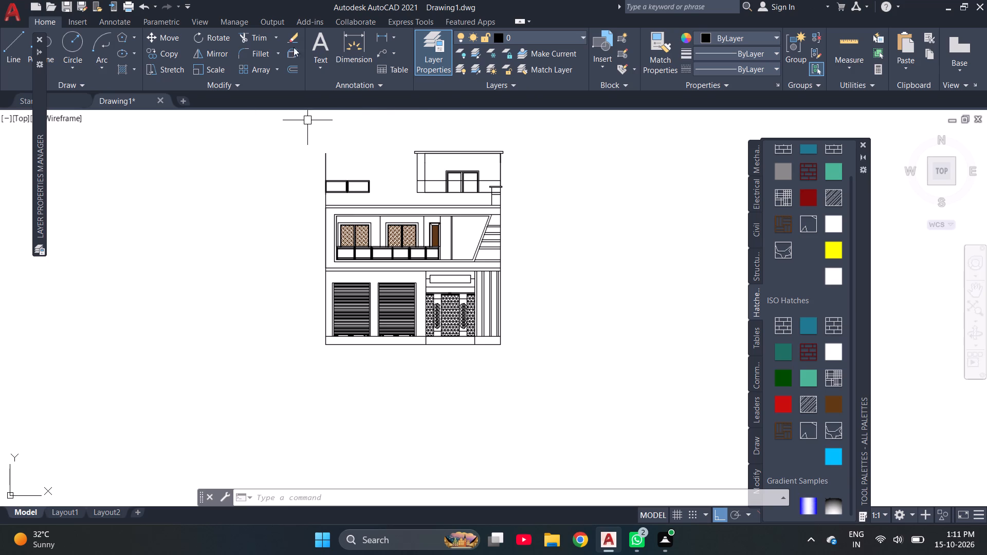
pyautogui.scroll(1, 129, 176)
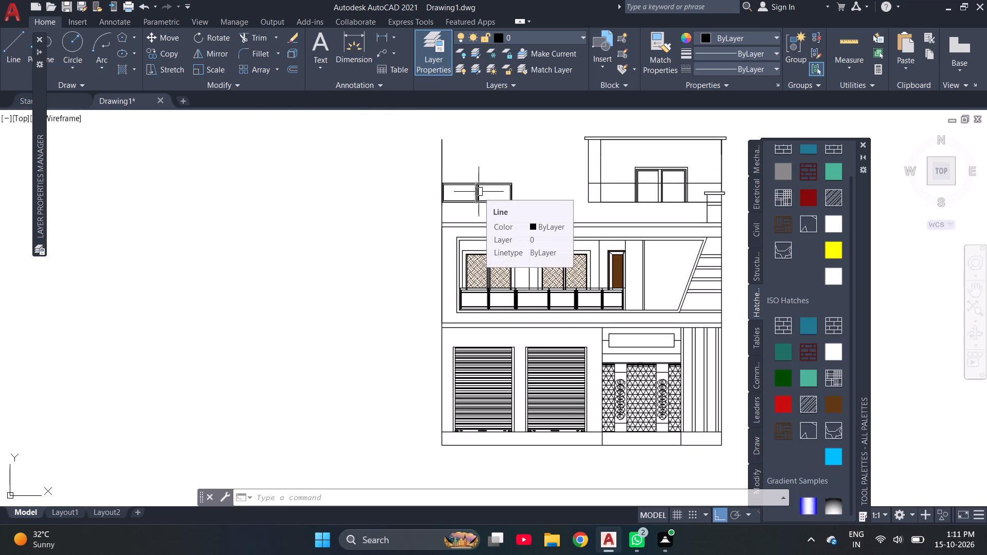
pyautogui.scroll(-1, 479, 192)
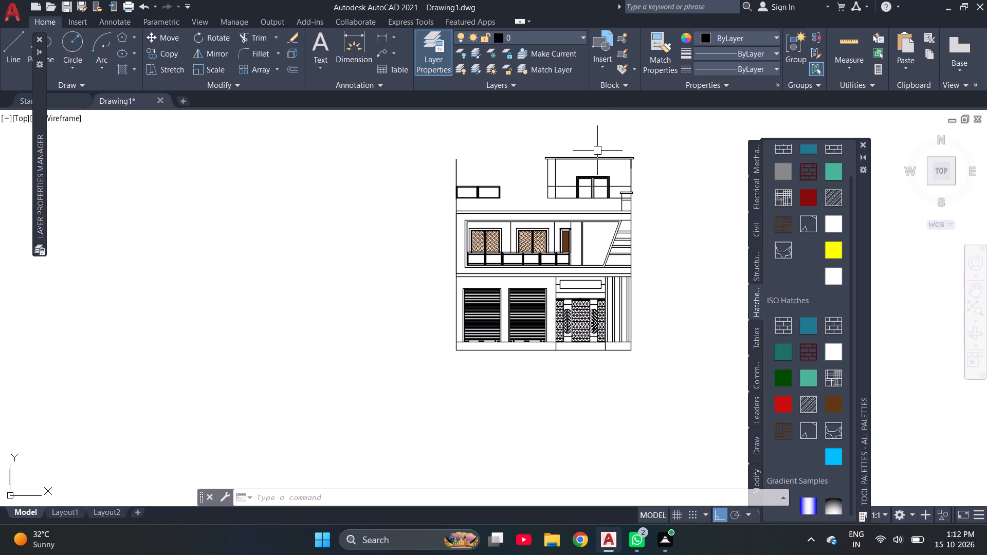
pyautogui.scroll(3, 591, 142)
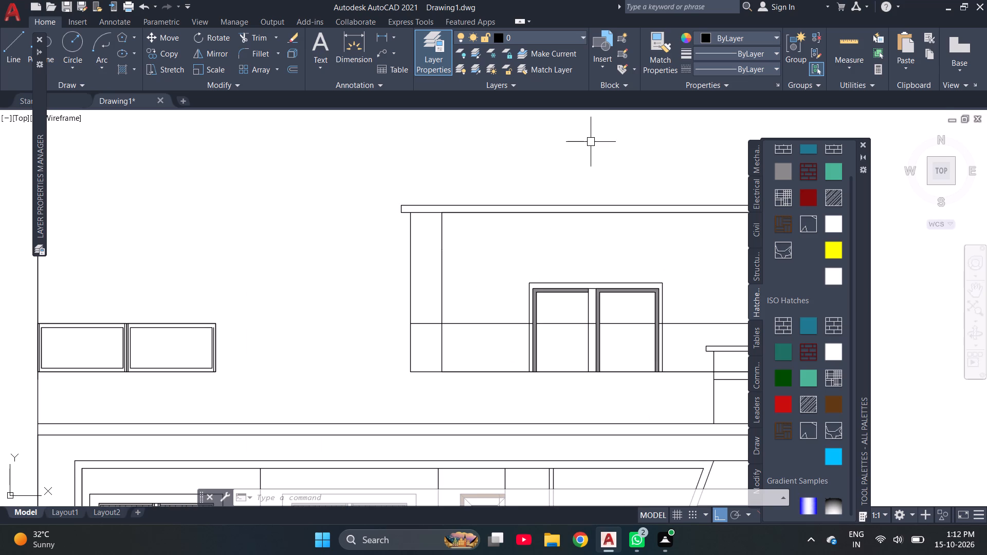
pyautogui.scroll(-1, 588, 141)
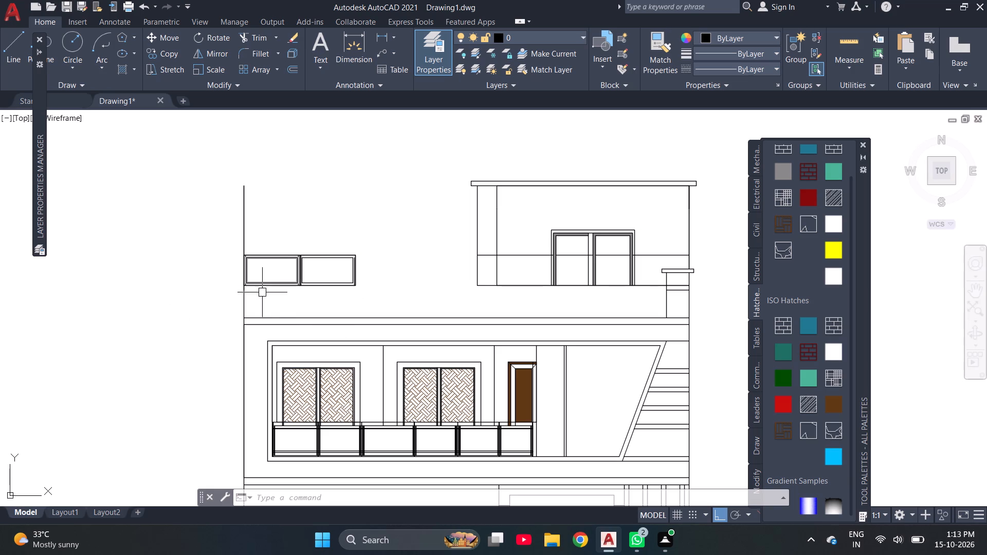
pyautogui.scroll(-1, 328, 281)
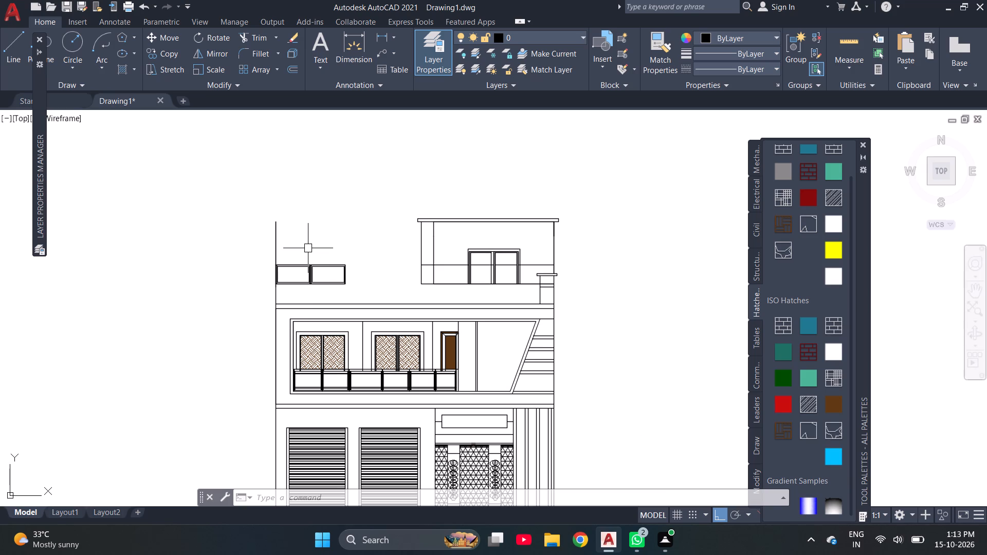
pyautogui.scroll(2, 362, 307)
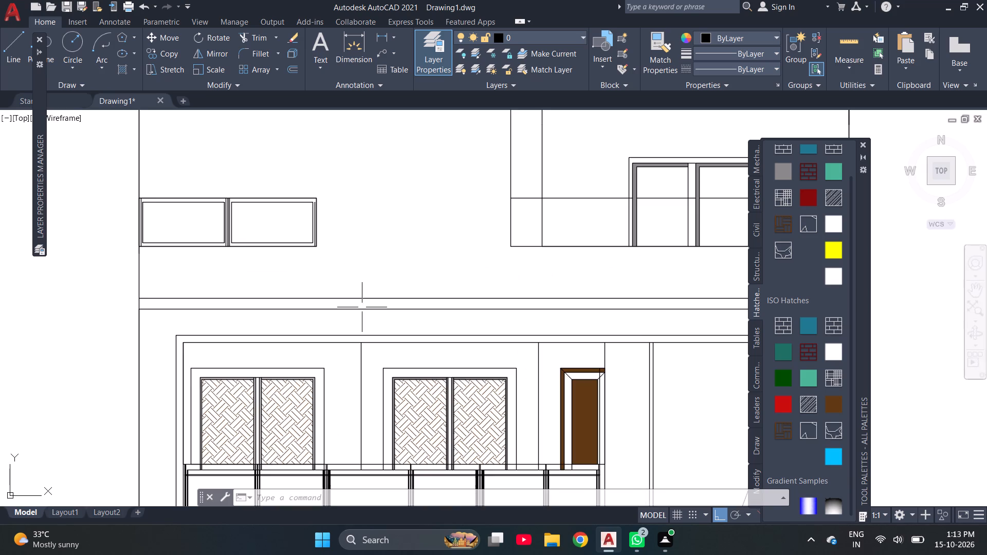
pyautogui.scroll(-1, 334, 298)
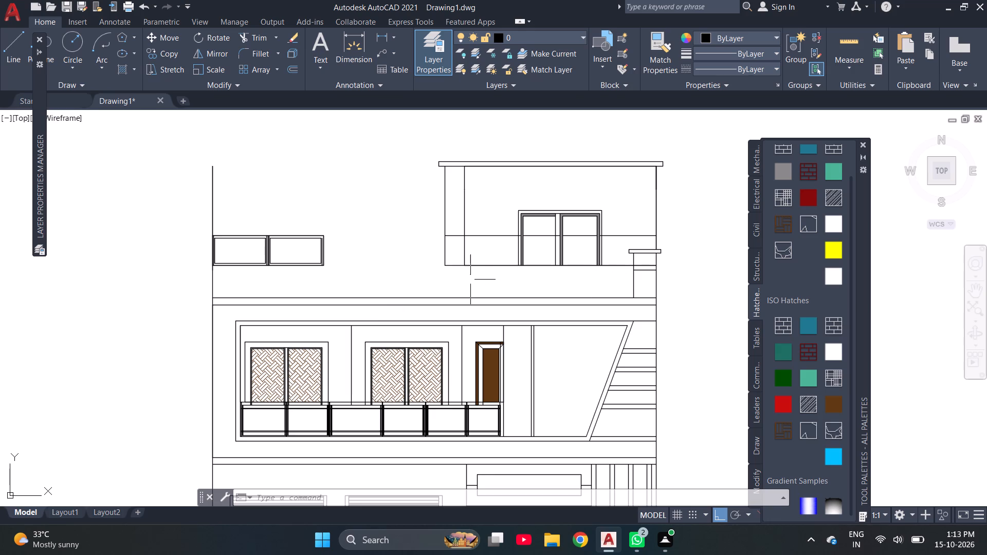
# Delete the leftover horizontal parapet line that crosses the rooftop room's wall and double window.
pyautogui.scroll(1, 470, 280)
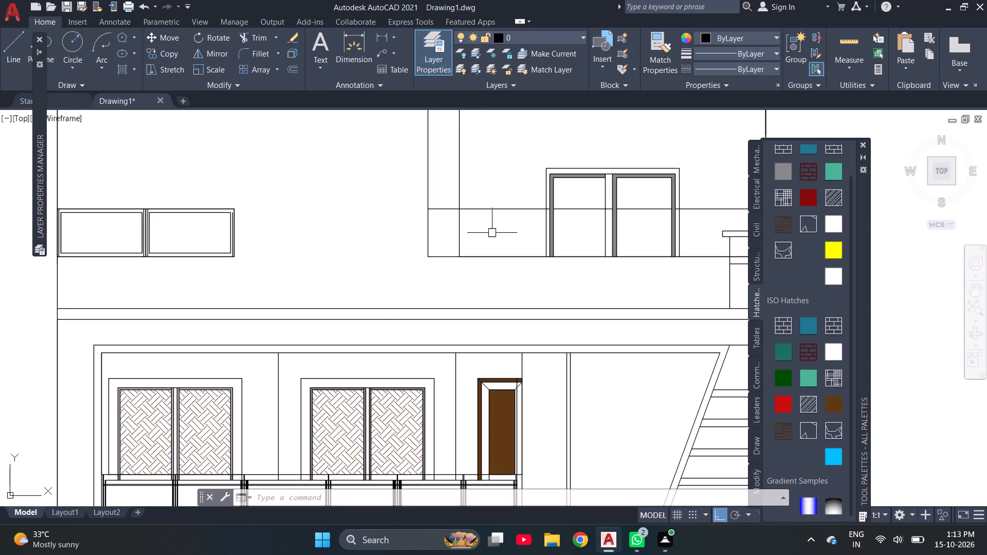
pyautogui.click(499, 203)
pyautogui.click(498, 210)
pyautogui.press('Delete')
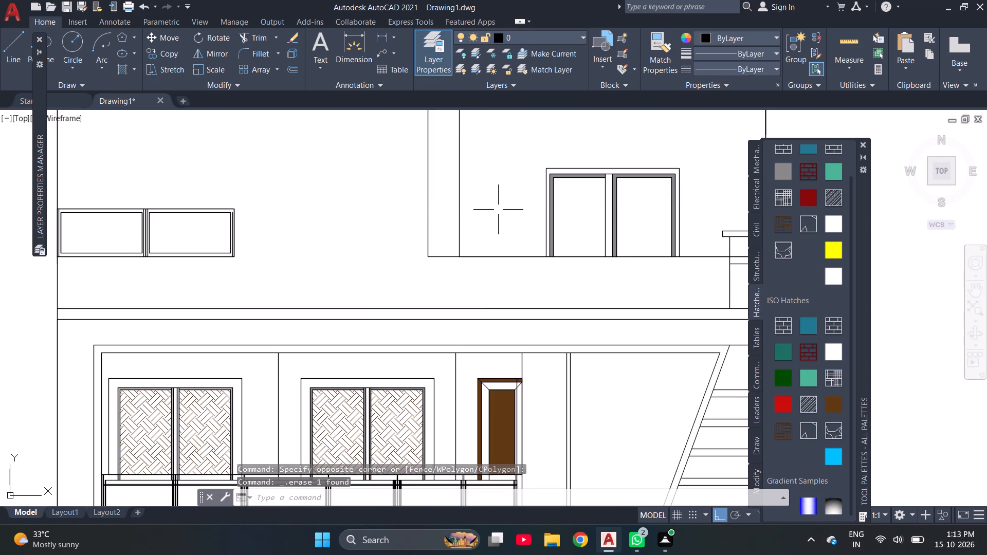
# Review the cleaned-up rooftop room and parapet against the balcony floor and ground floor of the elevation.
pyautogui.scroll(-1, 496, 218)
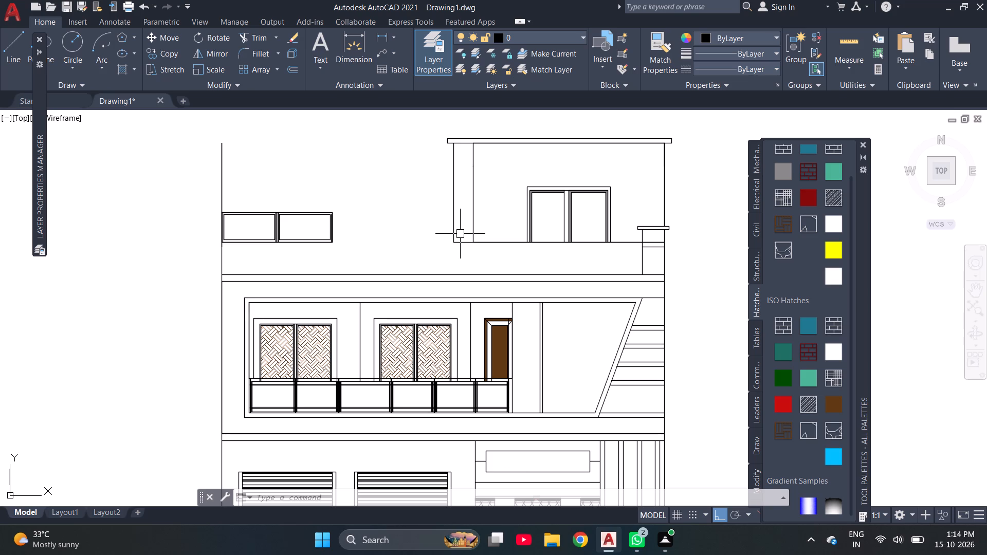
pyautogui.scroll(-1, 460, 234)
pyautogui.scroll(1, 460, 234)
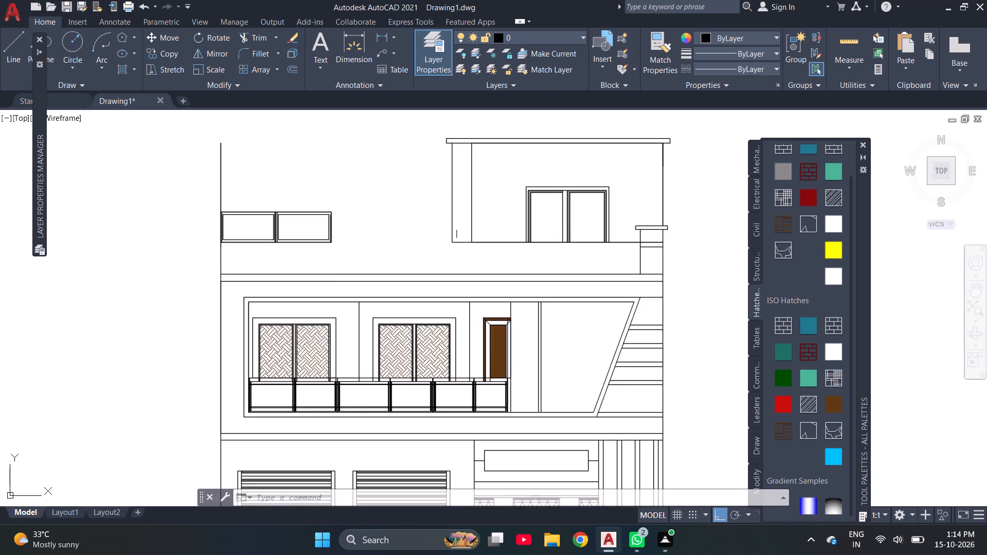
pyautogui.scroll(1, 460, 234)
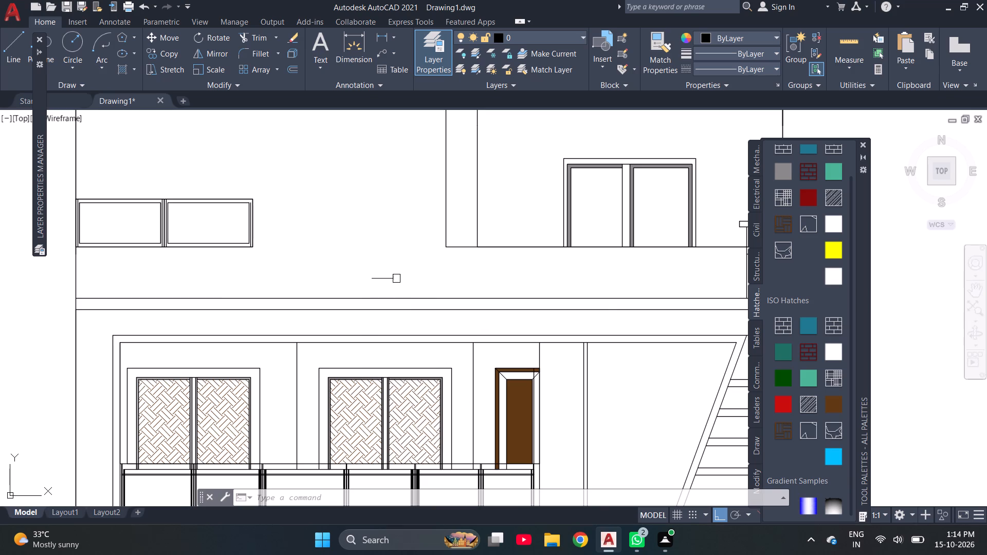
pyautogui.scroll(-1, 396, 279)
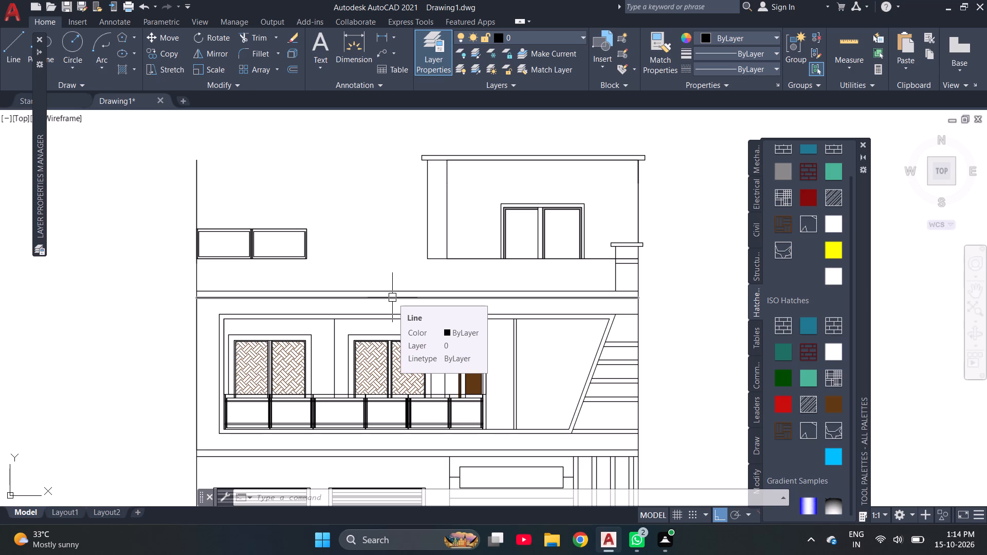
pyautogui.scroll(1, 391, 298)
pyautogui.scroll(-1, 391, 298)
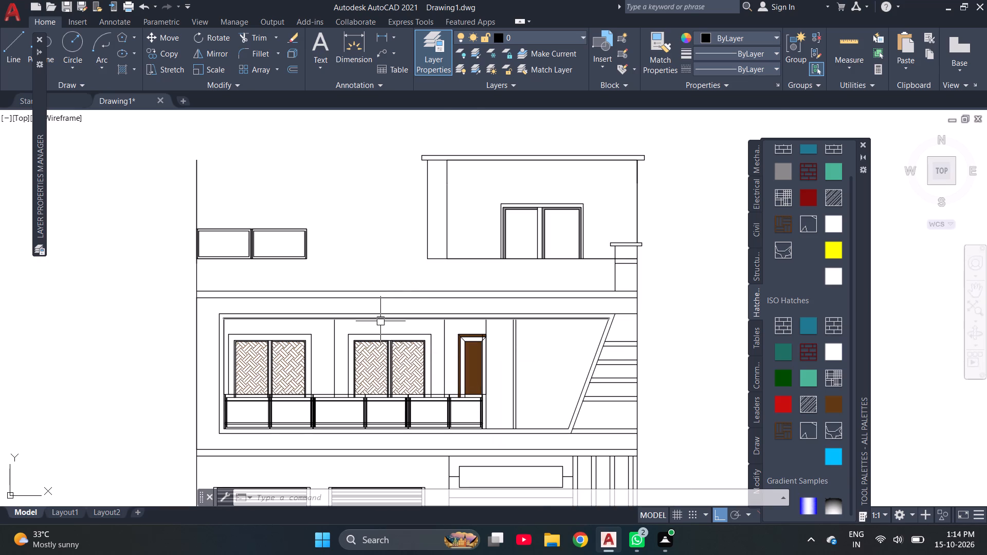
pyautogui.scroll(-1, 365, 337)
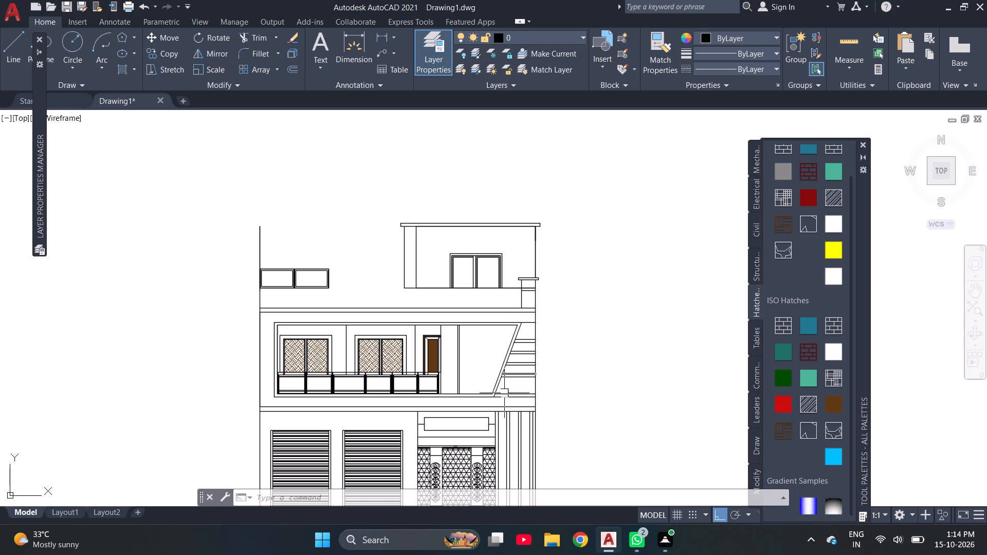
pyautogui.scroll(1, 504, 397)
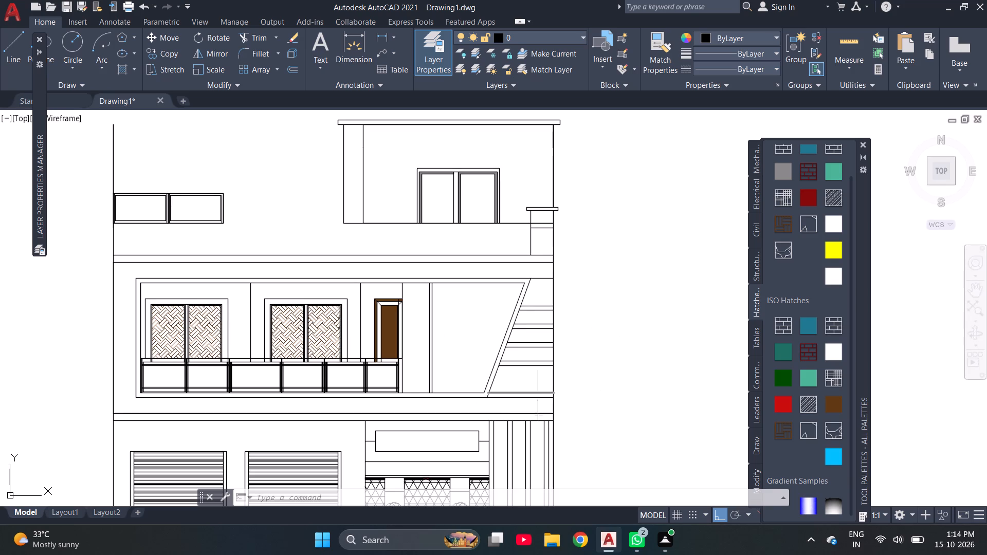
pyautogui.scroll(-1, 504, 345)
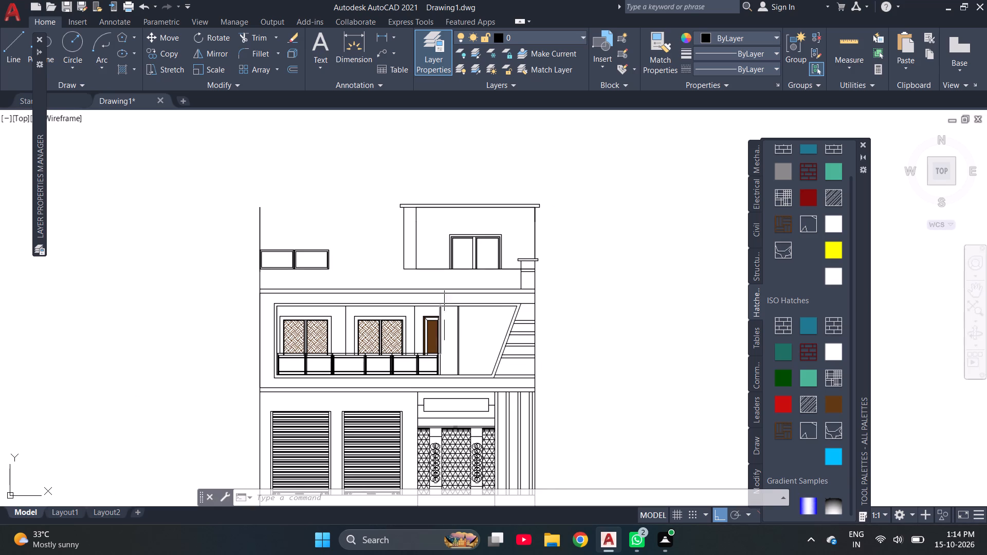
pyautogui.scroll(1, 454, 393)
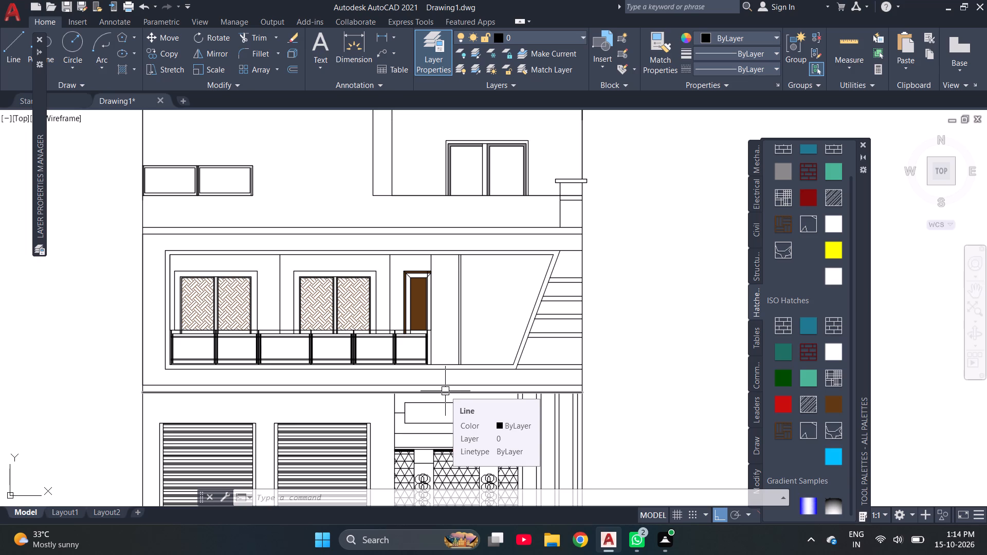
pyautogui.scroll(-1, 445, 391)
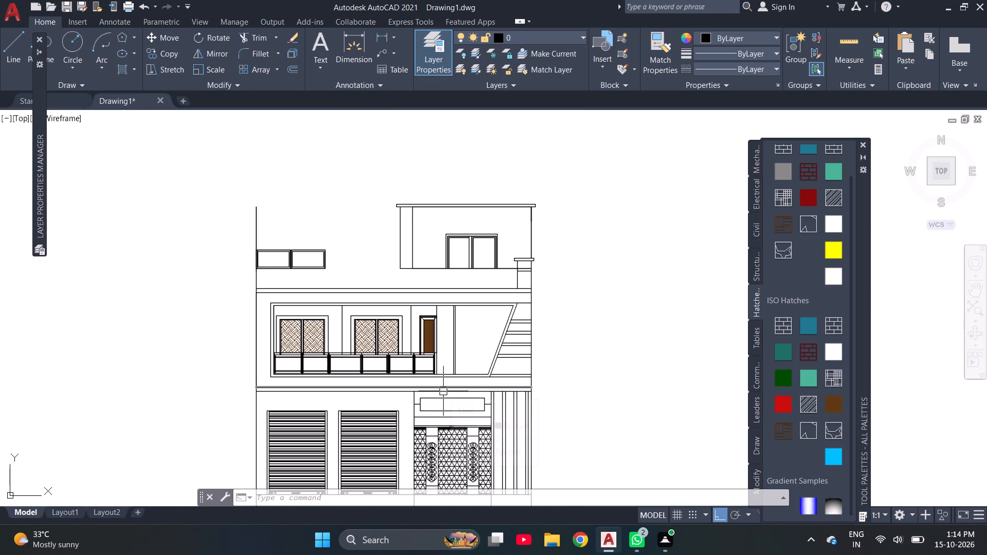
pyautogui.scroll(1, 443, 391)
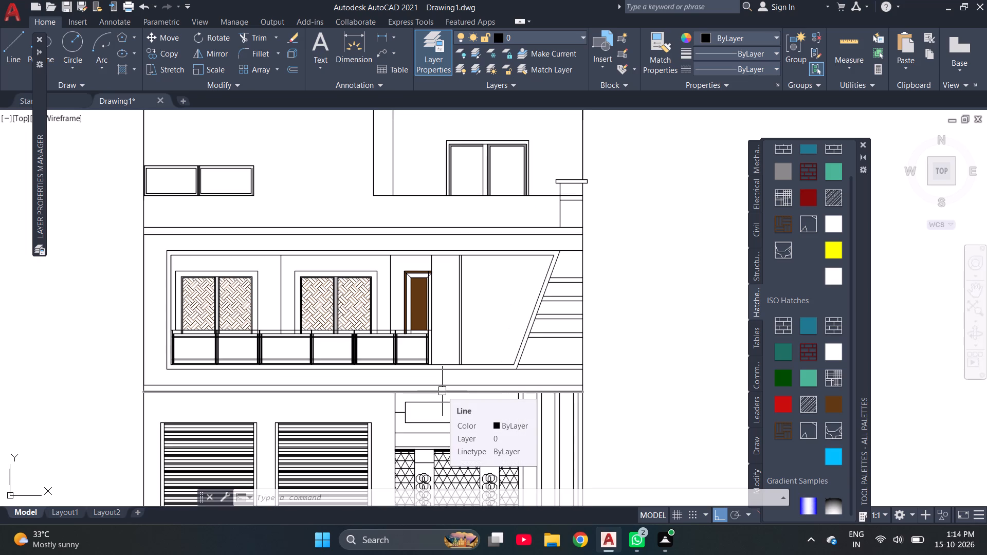
pyautogui.scroll(-1, 442, 391)
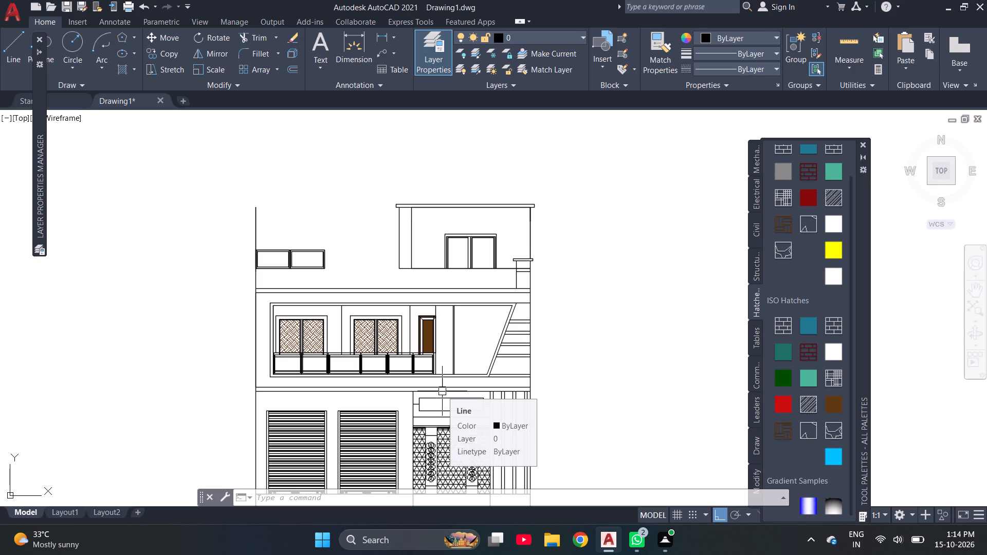
pyautogui.scroll(-1, 442, 391)
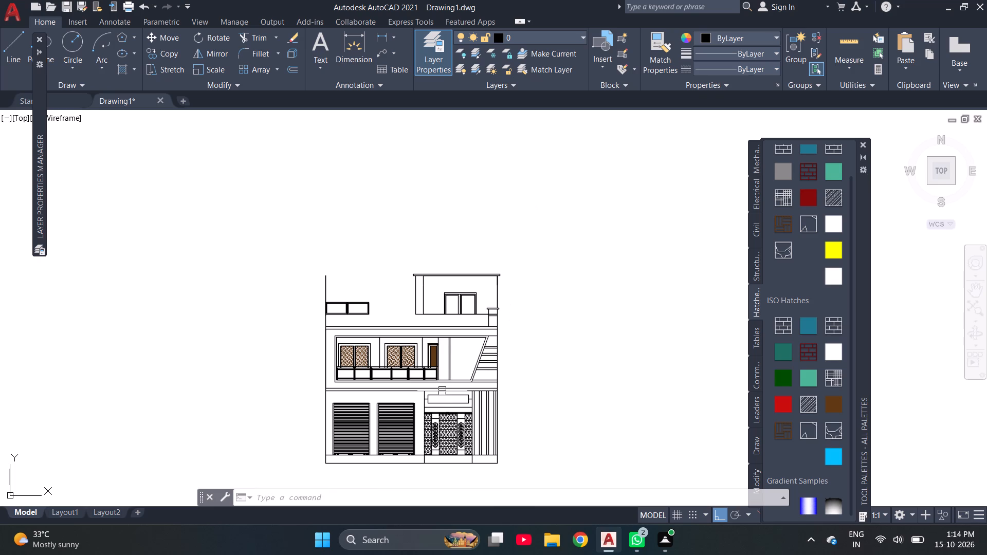
# Examine the whole front elevation, checking the open gap between the two-bay parapet and the rooftop room.
pyautogui.scroll(2, 398, 452)
pyautogui.scroll(-1, 398, 452)
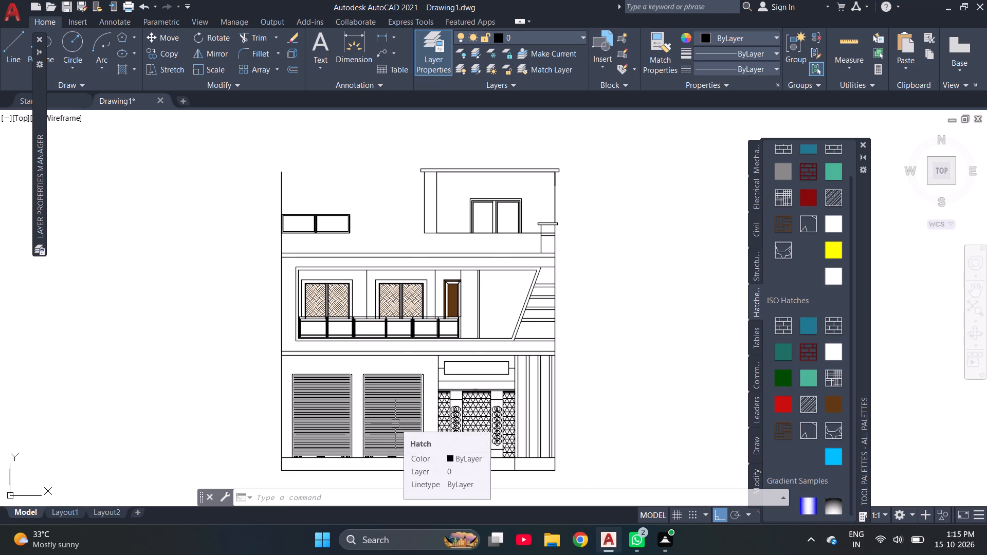
pyautogui.scroll(-1, 395, 424)
pyautogui.scroll(2, 395, 424)
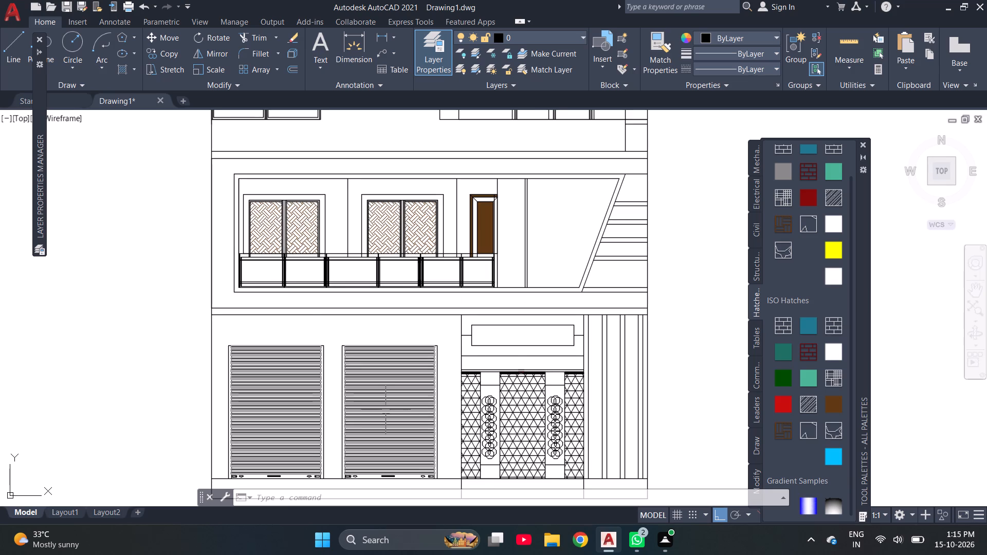
pyautogui.scroll(-1, 386, 410)
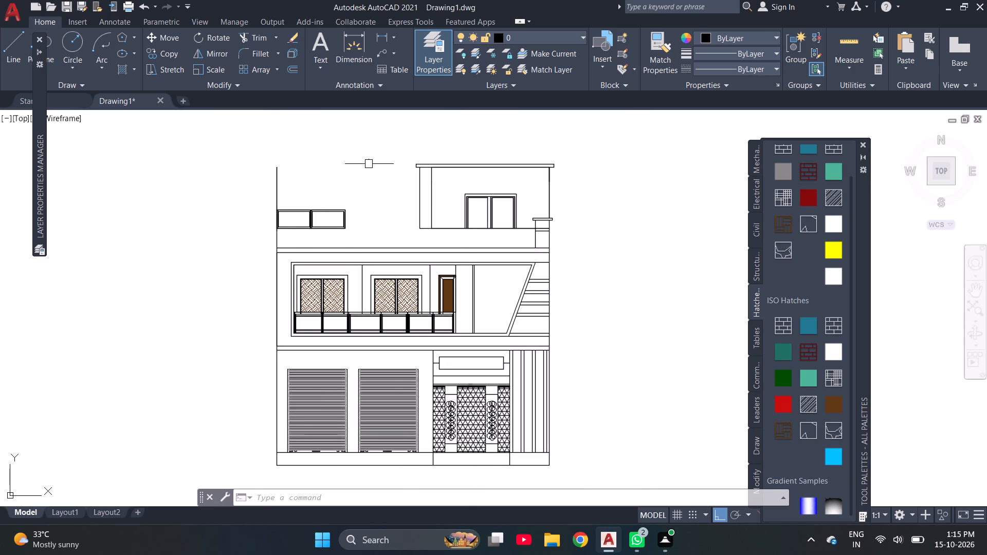
pyautogui.scroll(1, 334, 181)
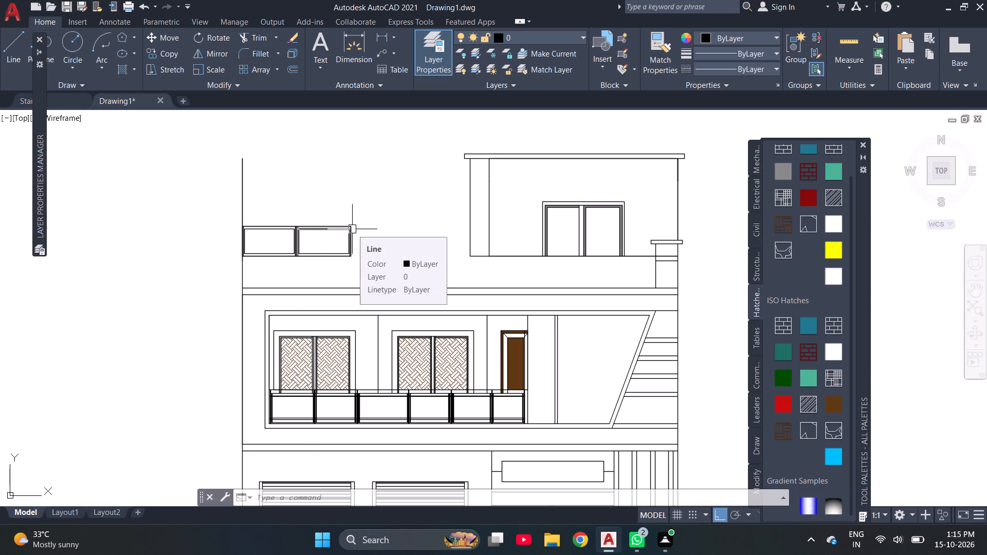
pyautogui.scroll(1, 312, 236)
pyautogui.scroll(-1, 312, 236)
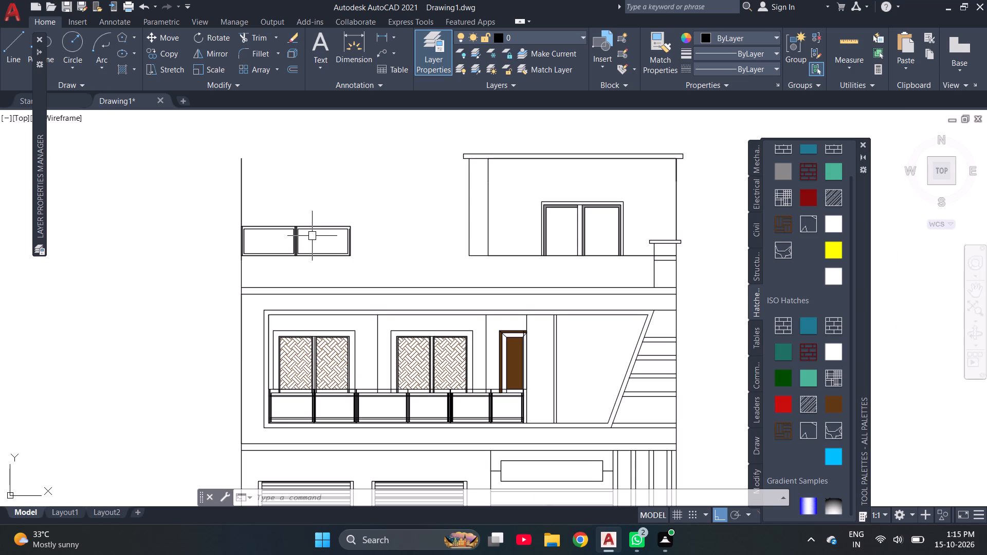
# Offset the upper line of the roof slab band 3' upward, across the parapet and rooftop room.
pyautogui.scroll(1, 312, 236)
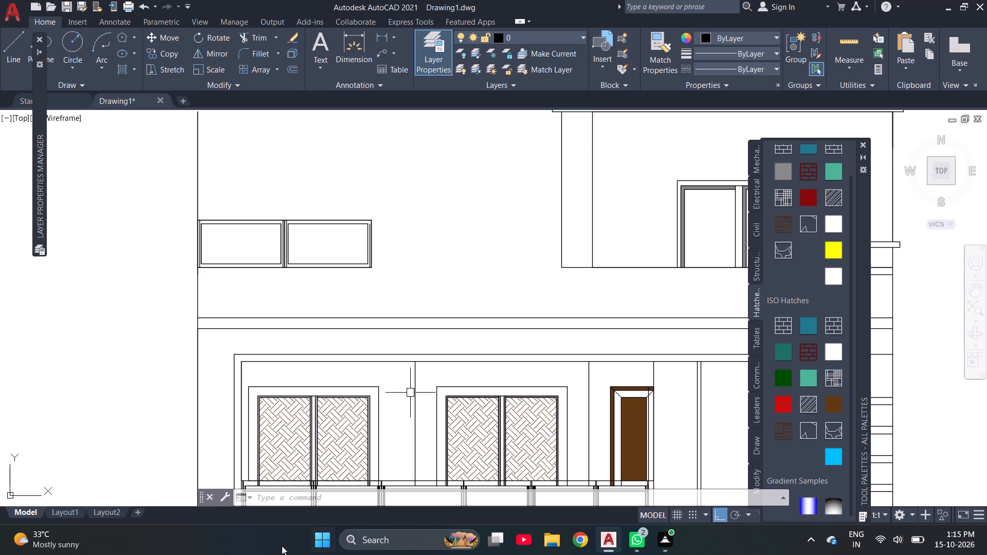
pyautogui.press('o')
pyautogui.press('Return')
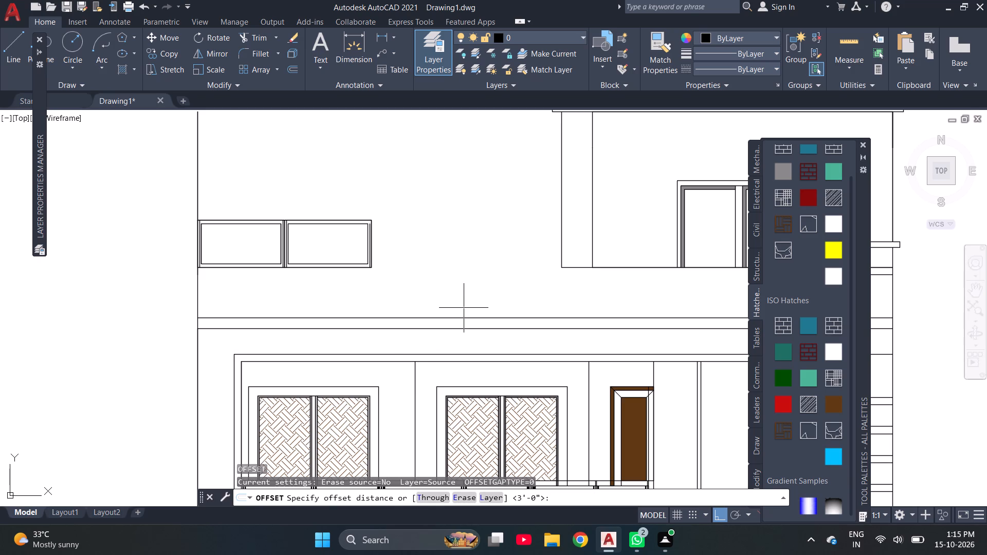
pyautogui.write("3'")
pyautogui.press('Return')
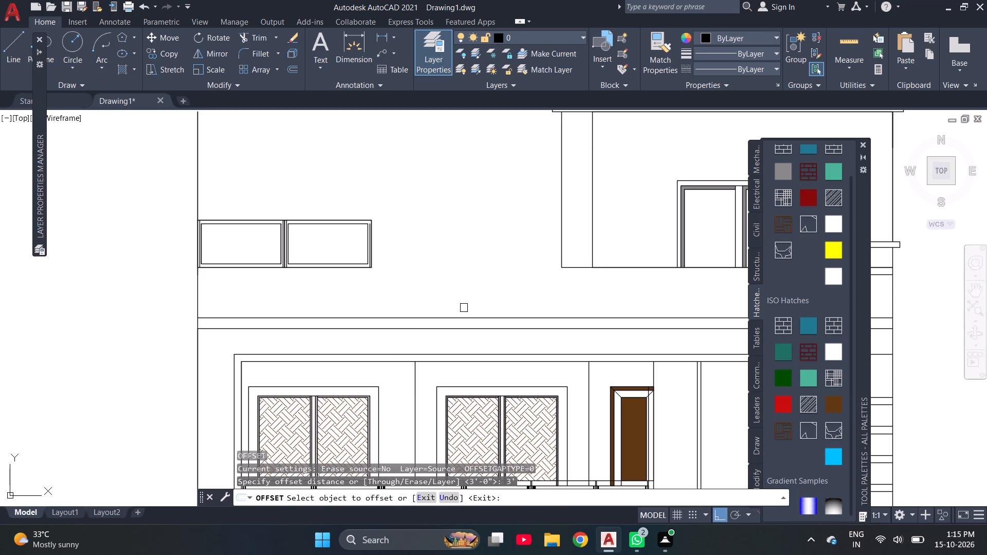
pyautogui.click(468, 317)
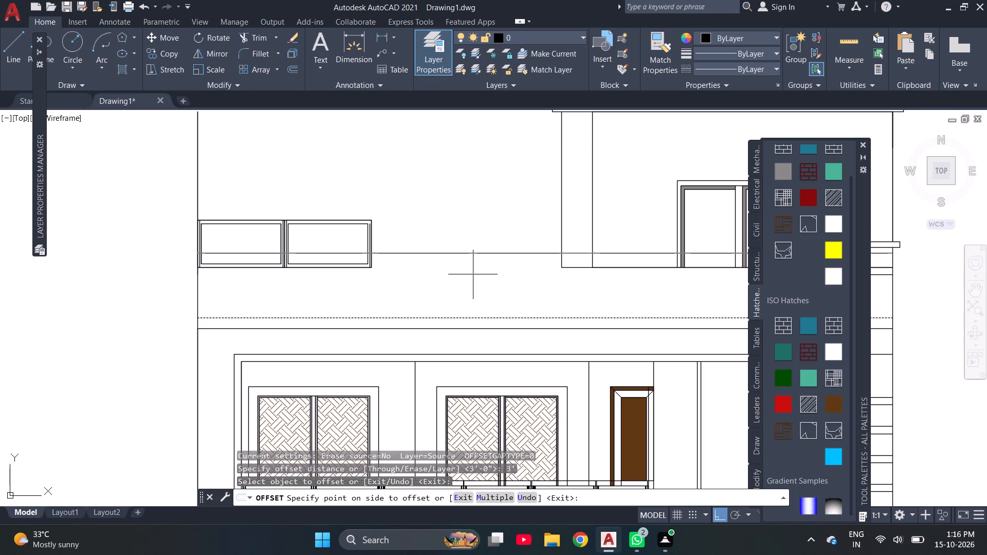
pyautogui.click(473, 274)
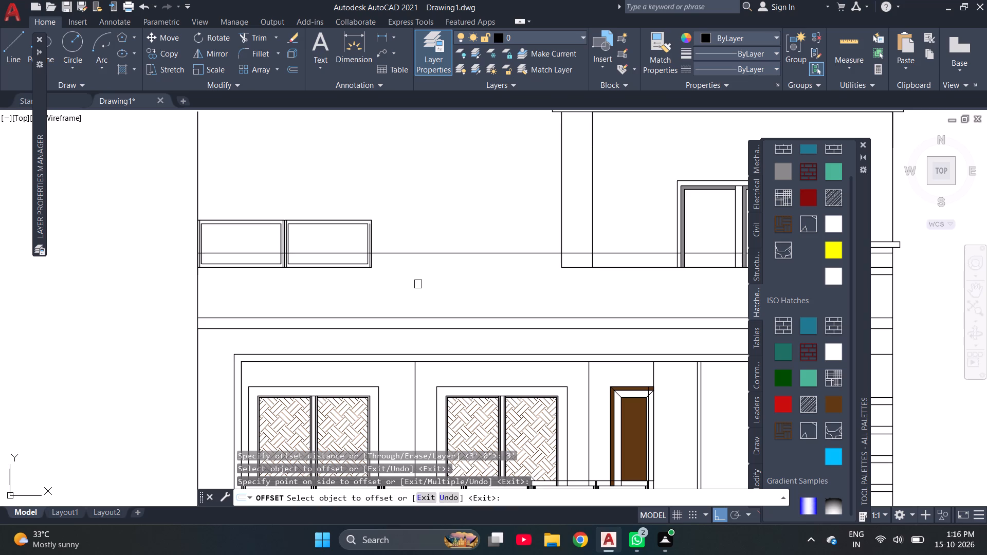
pyautogui.scroll(-1, 417, 280)
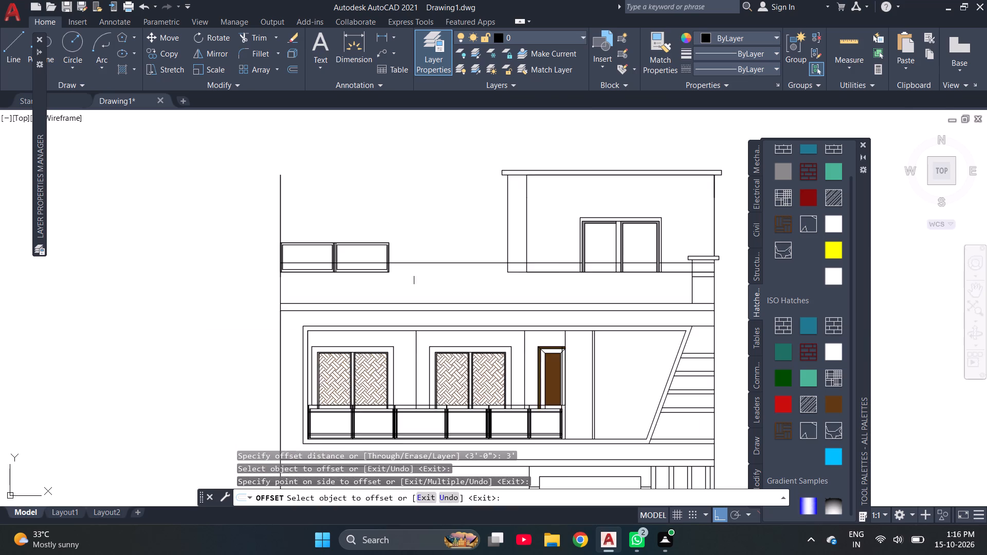
pyautogui.scroll(1, 417, 280)
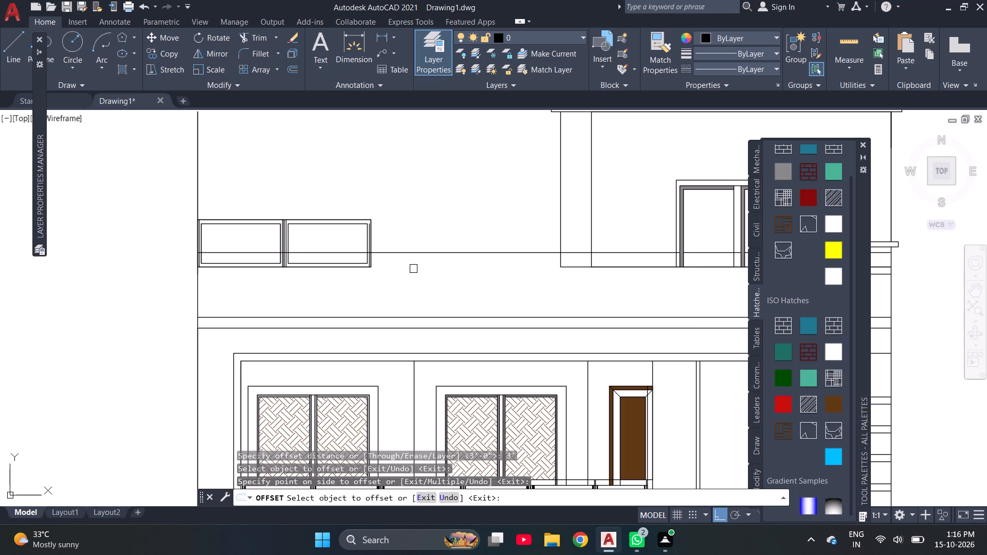
pyautogui.press('Escape')
pyautogui.press('Escape')
# Draw a horizontal line about 8'-9" long from the second parapet panel's top outer corner to the rooftop room's wall.
pyautogui.press('l')
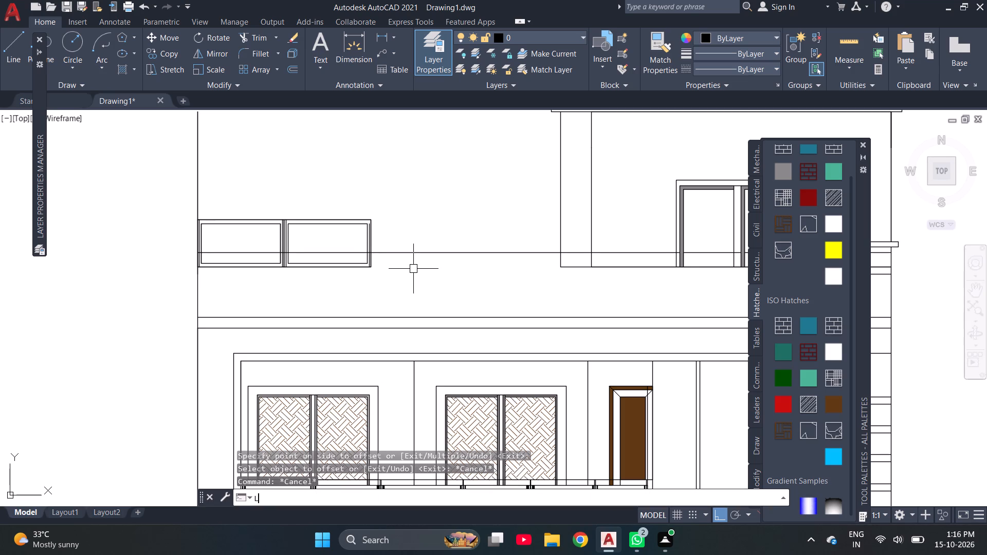
pyautogui.press('Return')
pyautogui.scroll(2, 366, 220)
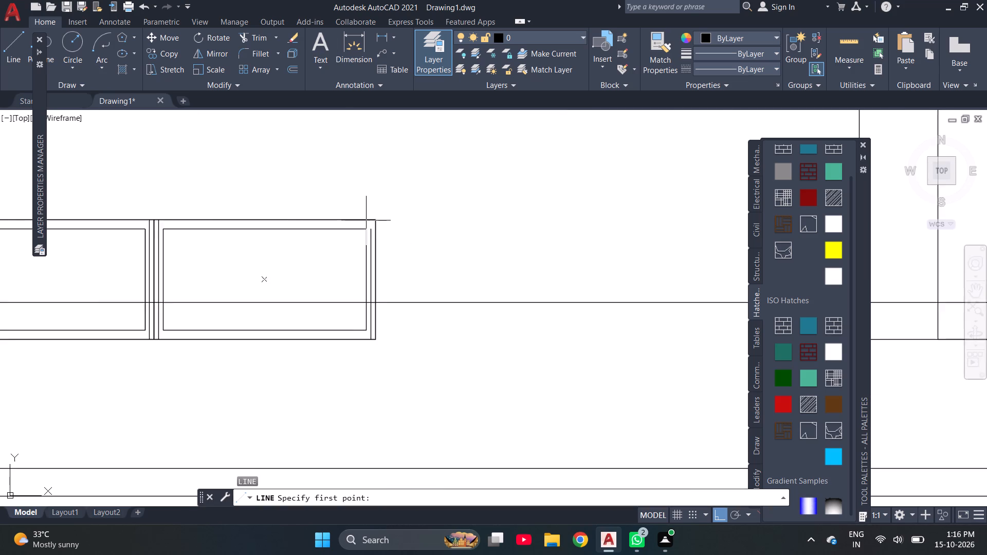
pyautogui.scroll(1, 366, 220)
pyautogui.click(382, 220)
pyautogui.scroll(-3, 260, 183)
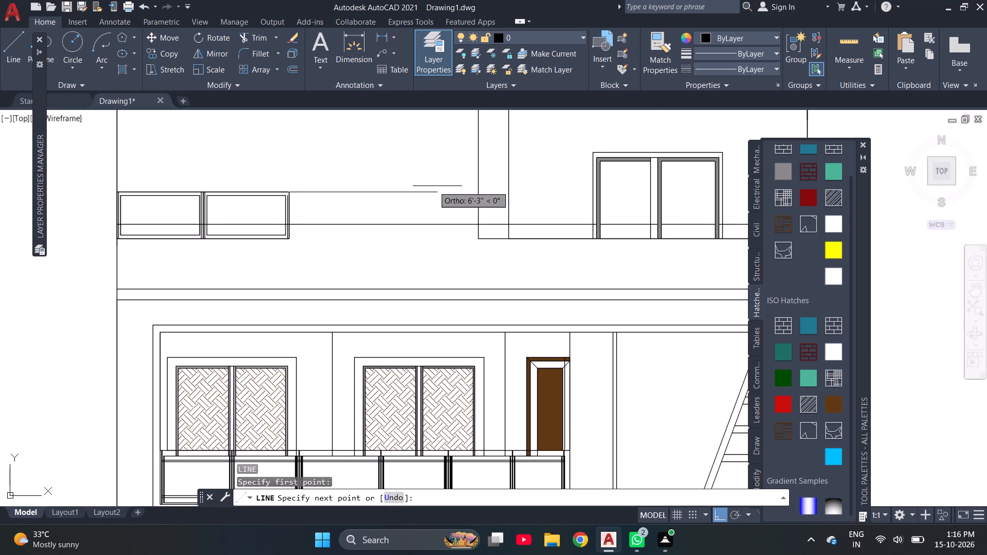
pyautogui.click(478, 192)
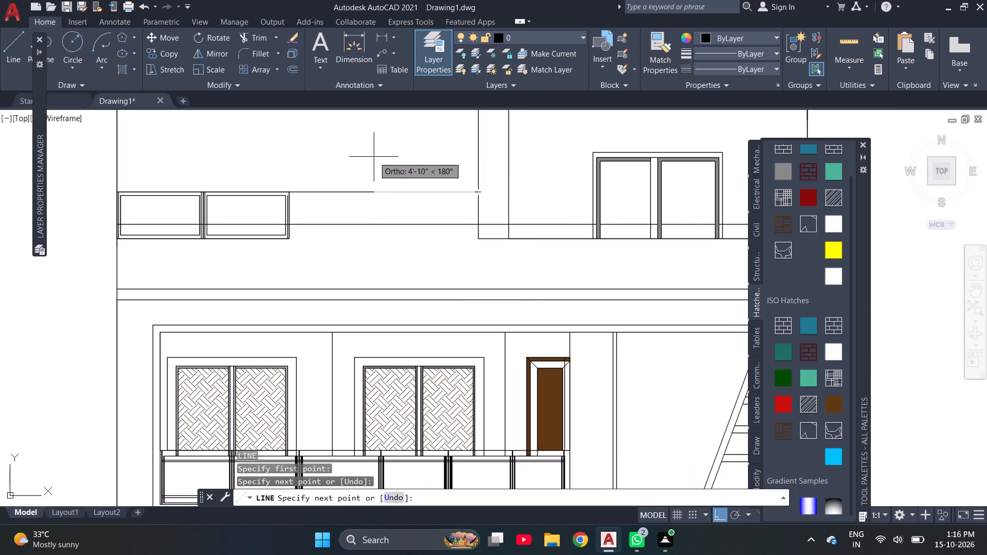
pyautogui.press('Escape')
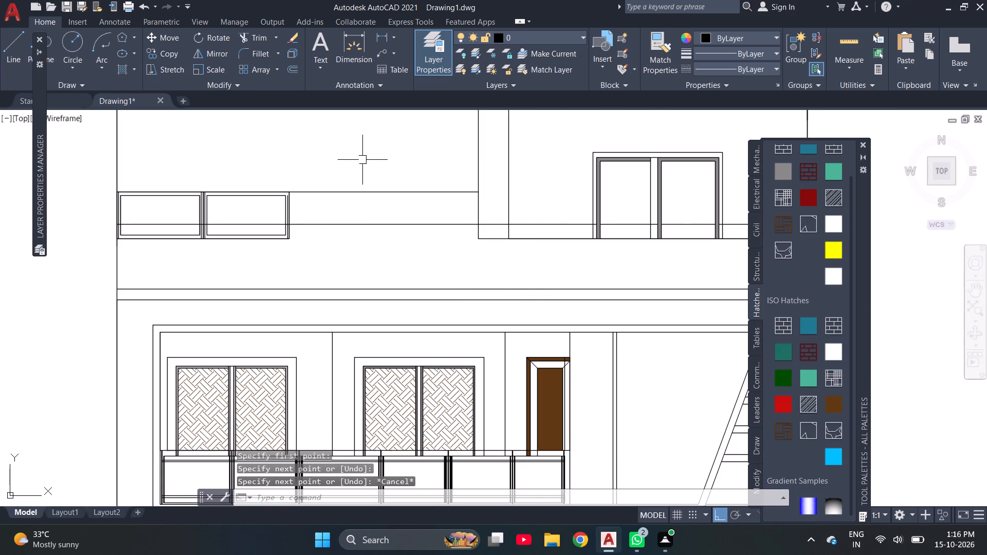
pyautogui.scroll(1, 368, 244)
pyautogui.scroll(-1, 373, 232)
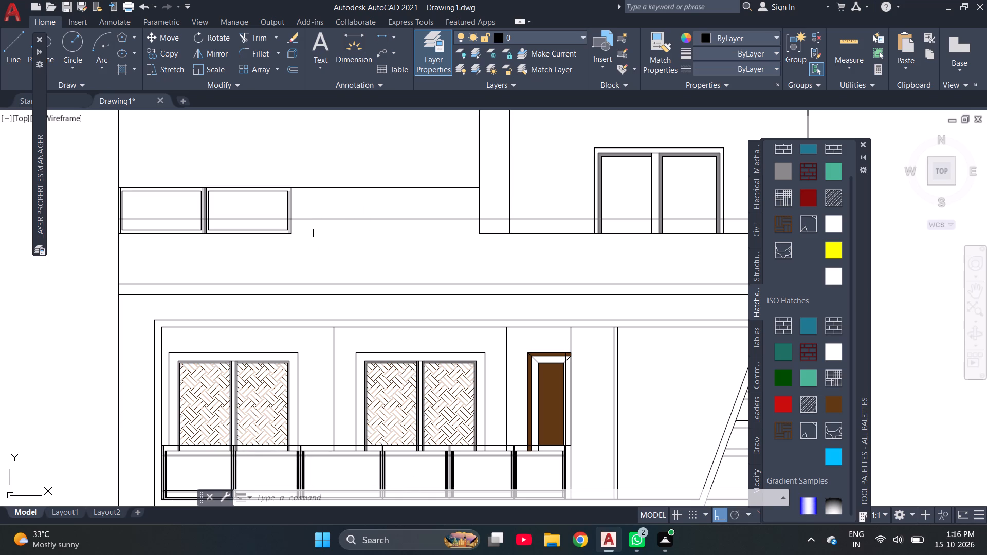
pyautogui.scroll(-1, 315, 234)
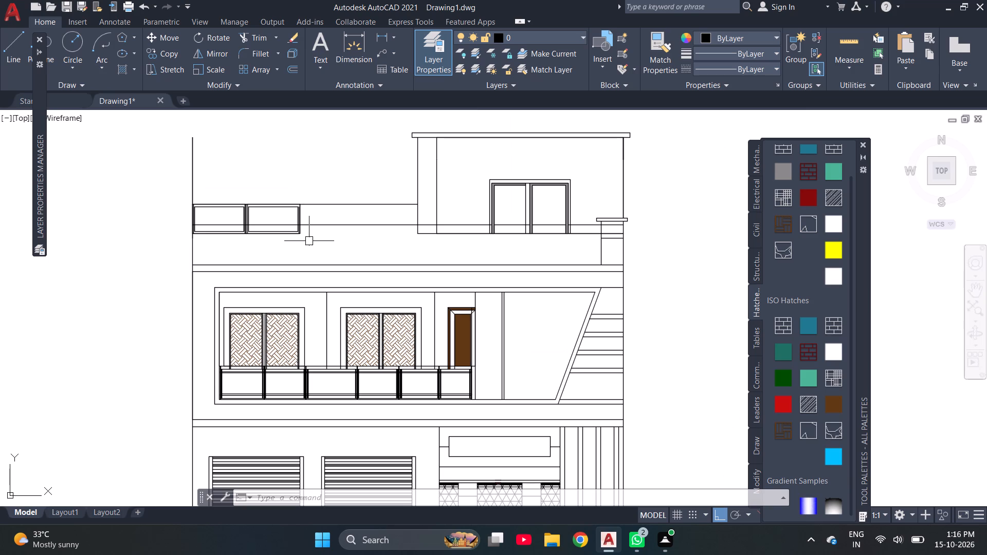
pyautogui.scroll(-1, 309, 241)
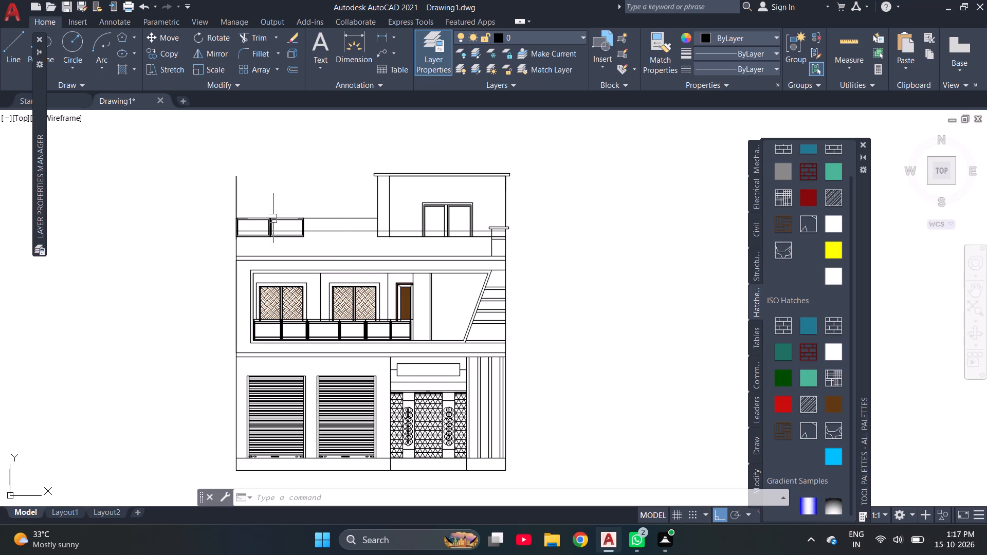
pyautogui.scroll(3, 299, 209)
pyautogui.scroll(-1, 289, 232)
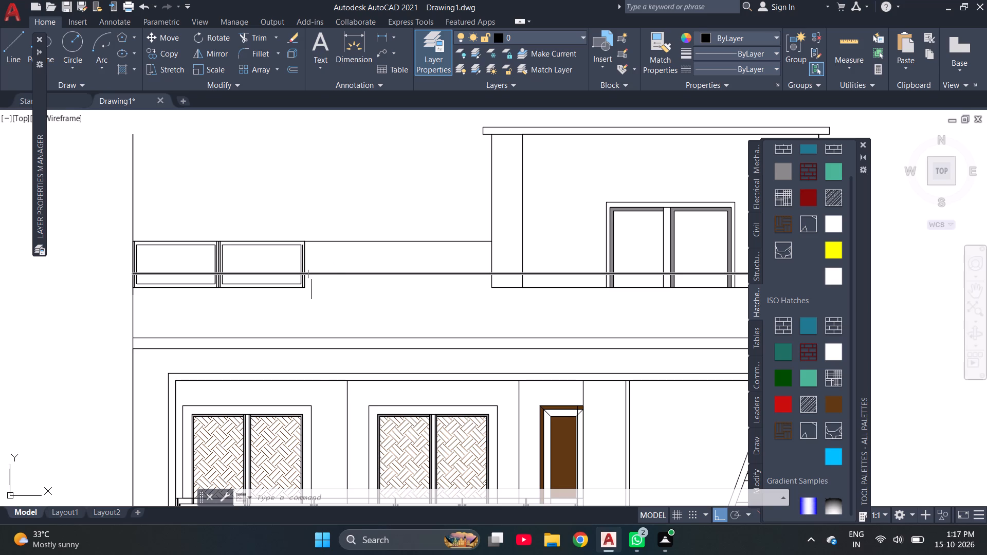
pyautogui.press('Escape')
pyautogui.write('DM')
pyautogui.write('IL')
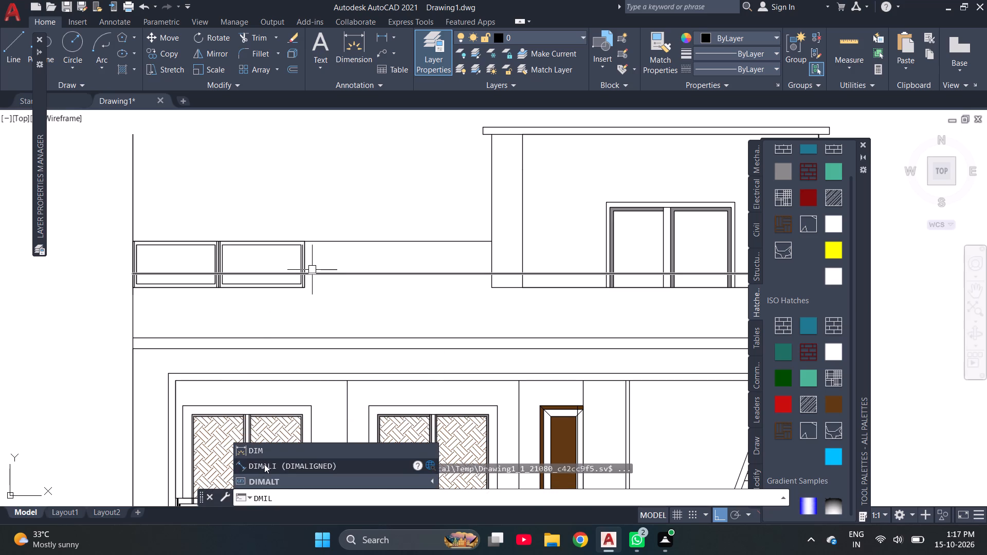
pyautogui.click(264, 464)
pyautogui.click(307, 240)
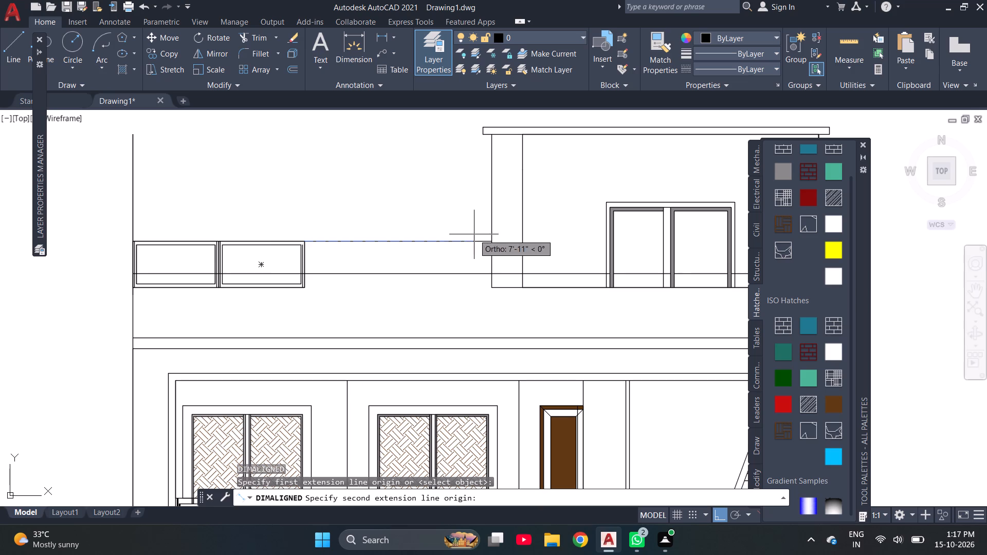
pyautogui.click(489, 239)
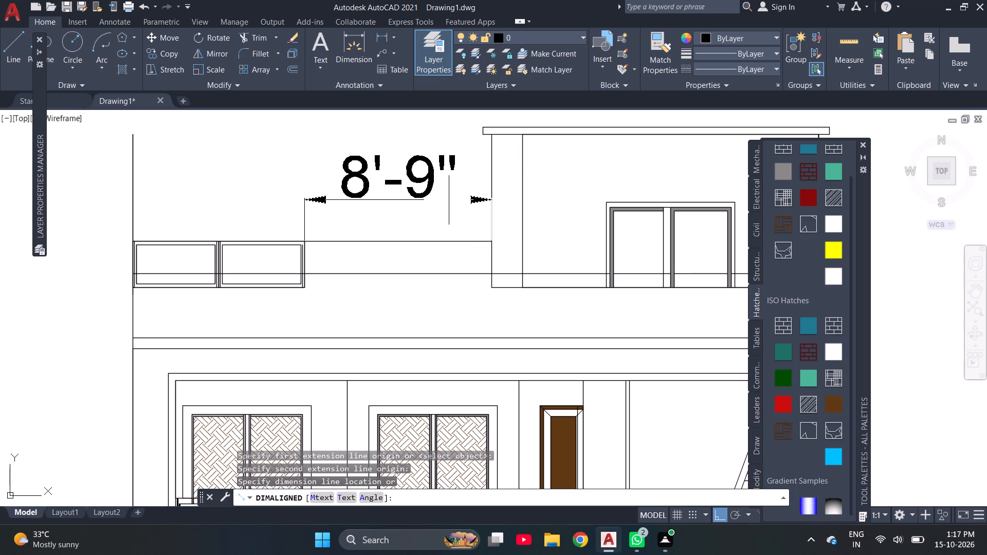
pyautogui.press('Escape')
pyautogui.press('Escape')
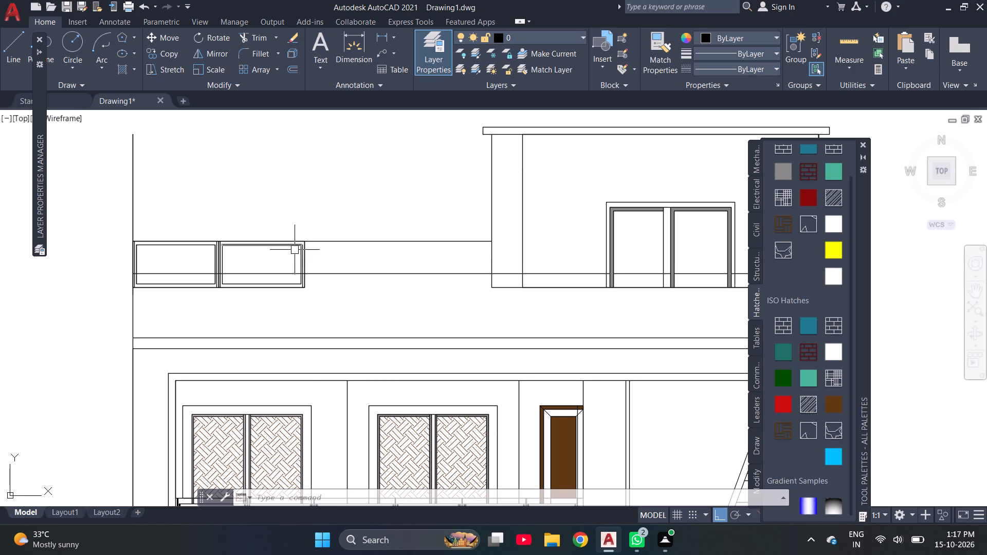
# Add an aligned dimension just above the new parapet line, between the second panel's edge and the rooftop room's wall.
pyautogui.press('Escape')
pyautogui.press('Escape')
pyautogui.write('DIM')
pyautogui.press('l')
pyautogui.press('space')
pyautogui.press('space')
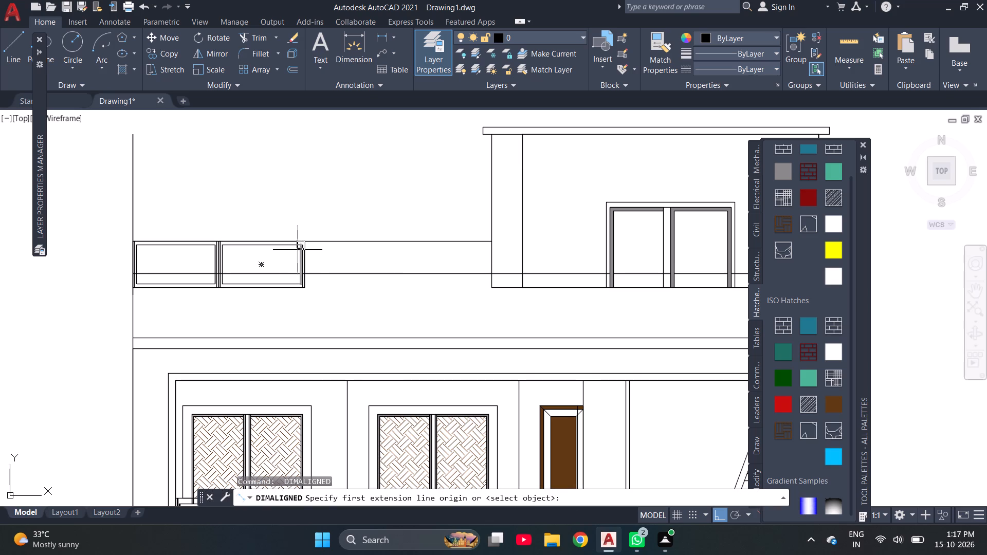
pyautogui.click(304, 245)
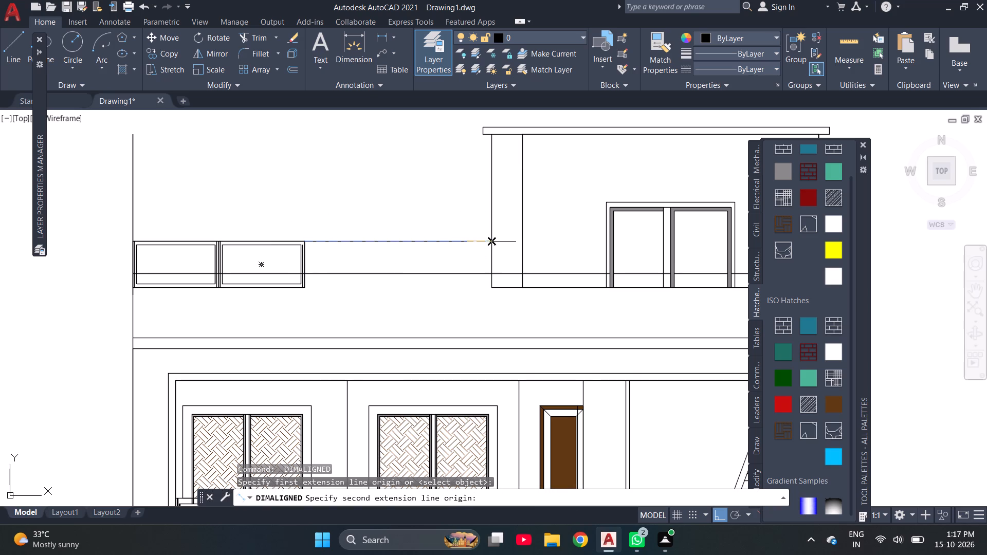
pyautogui.click(492, 243)
pyautogui.click(460, 219)
pyautogui.press('Escape')
pyautogui.press('Escape')
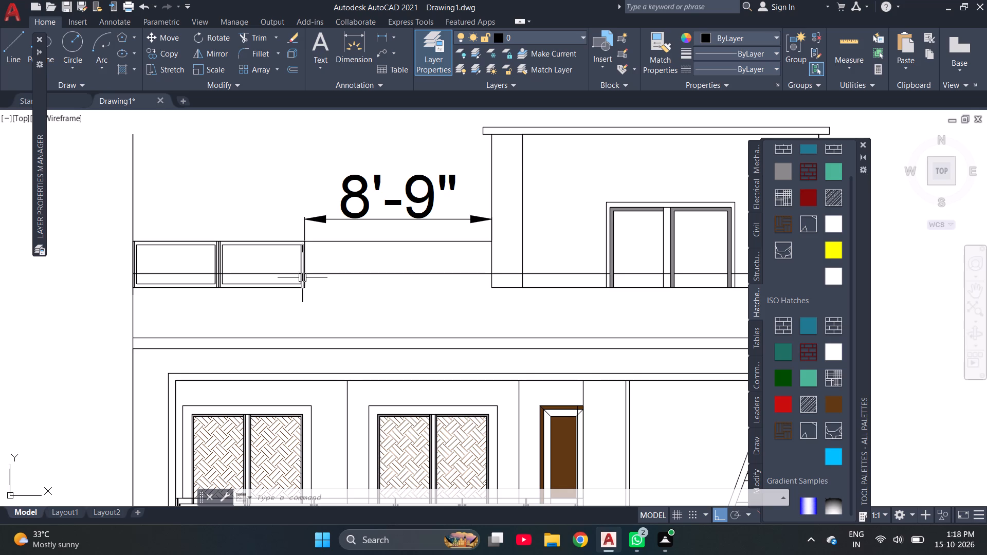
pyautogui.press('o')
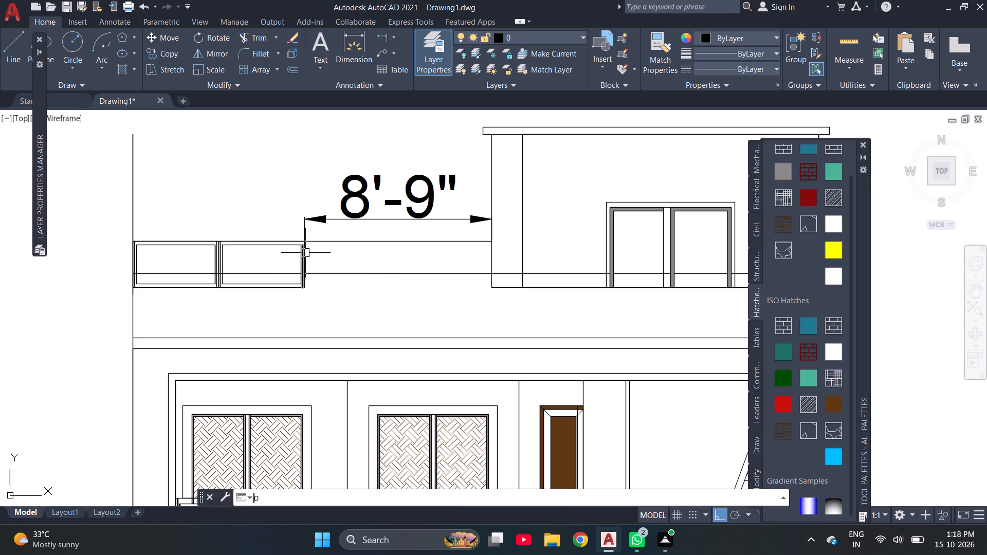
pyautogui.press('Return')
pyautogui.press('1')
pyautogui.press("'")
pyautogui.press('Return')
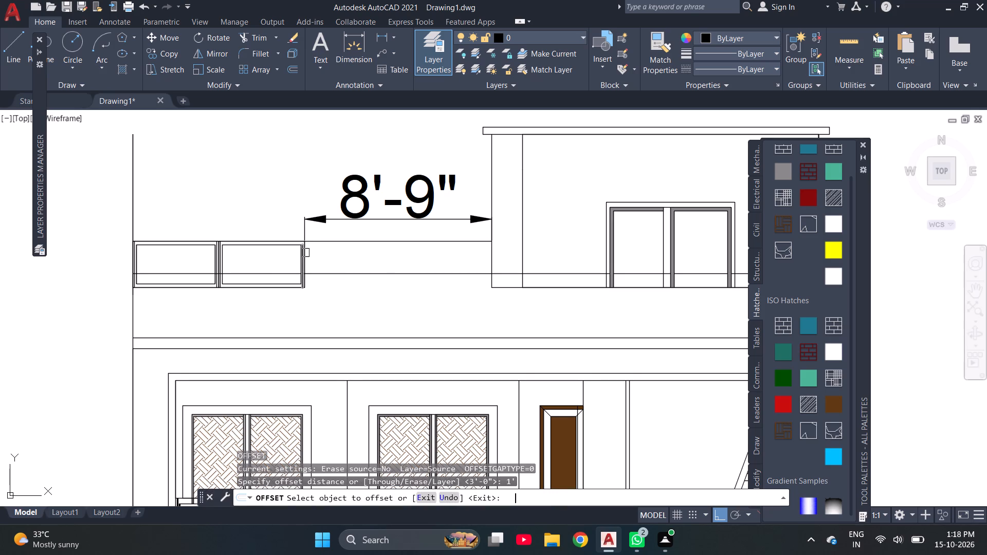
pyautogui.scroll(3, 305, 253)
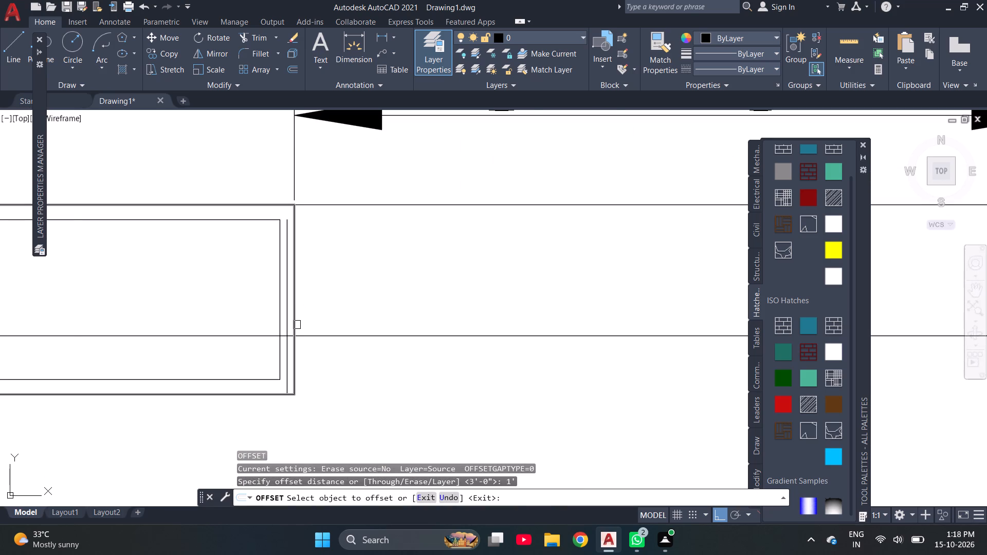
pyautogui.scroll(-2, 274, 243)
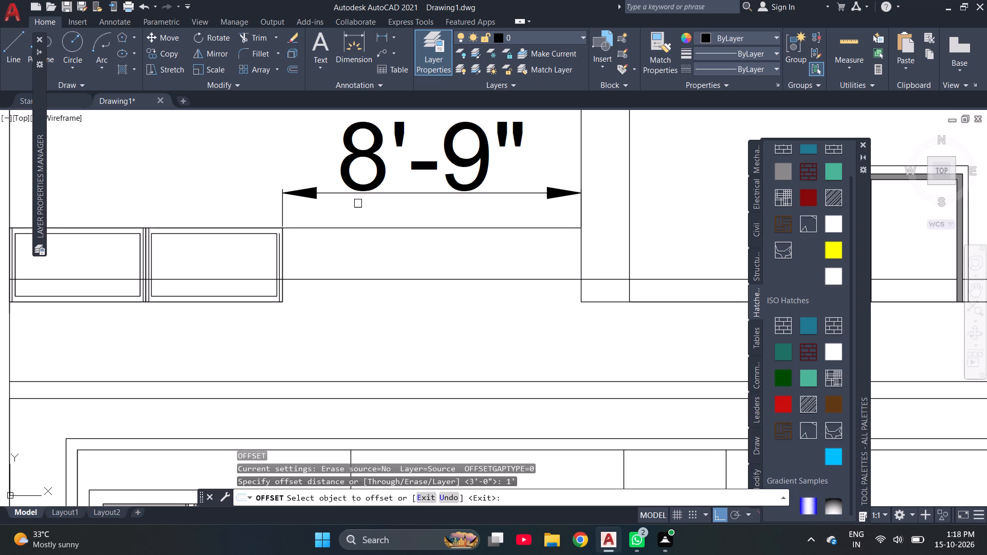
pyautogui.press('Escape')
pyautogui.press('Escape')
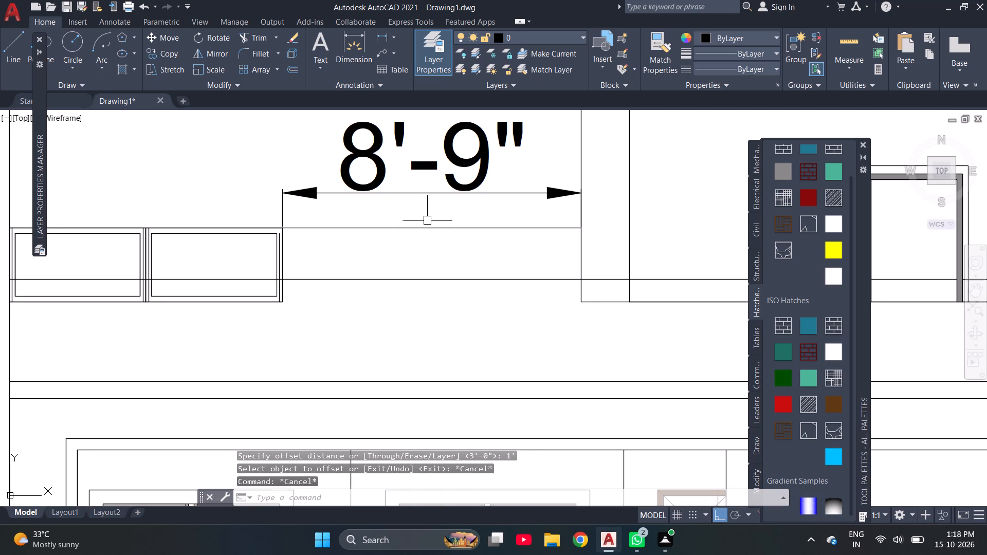
# Draw a vertical line from the midpoint of the 8'-9" dimension line down to the roof slab band's upper line.
pyautogui.write('L')
pyautogui.press('space')
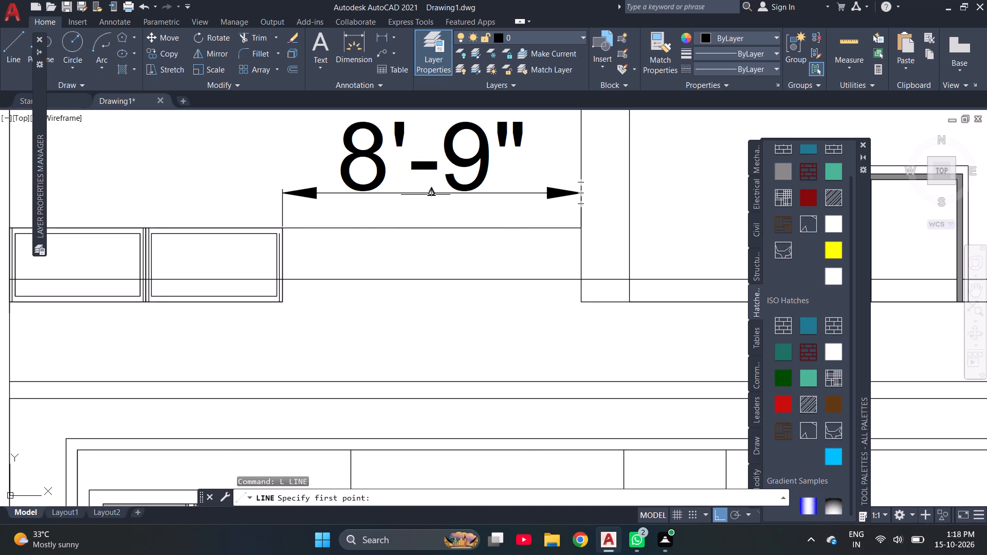
pyautogui.click(432, 197)
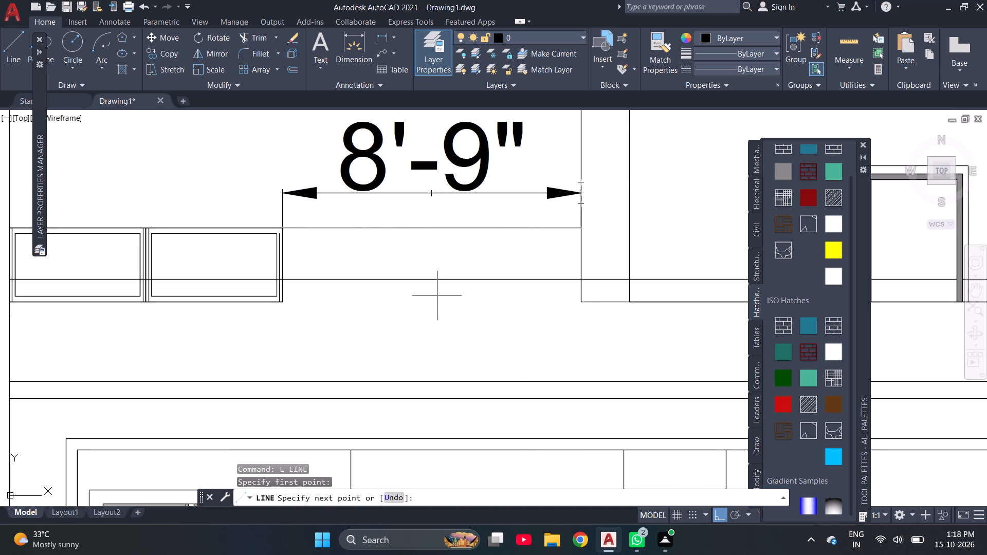
pyautogui.click(433, 379)
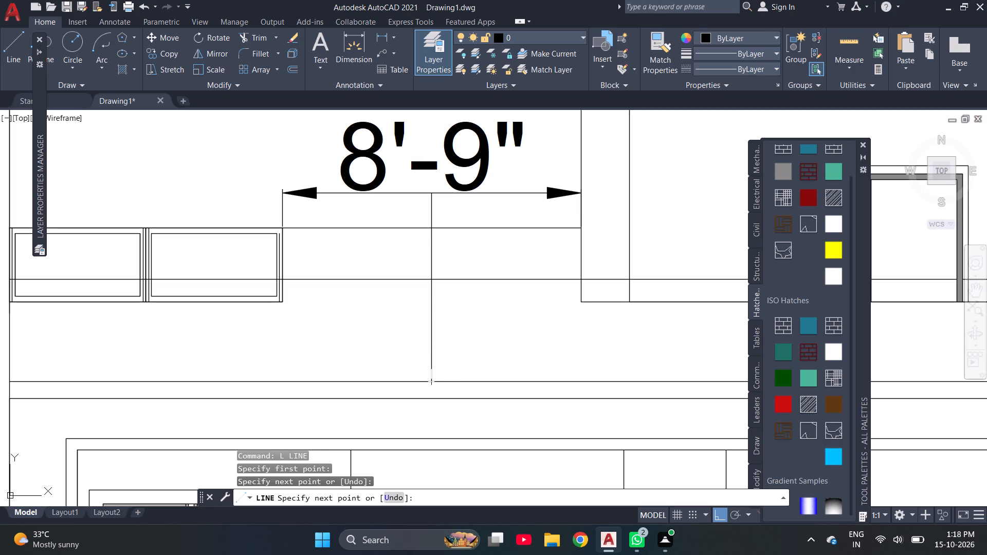
pyautogui.press('Escape')
pyautogui.press('Escape')
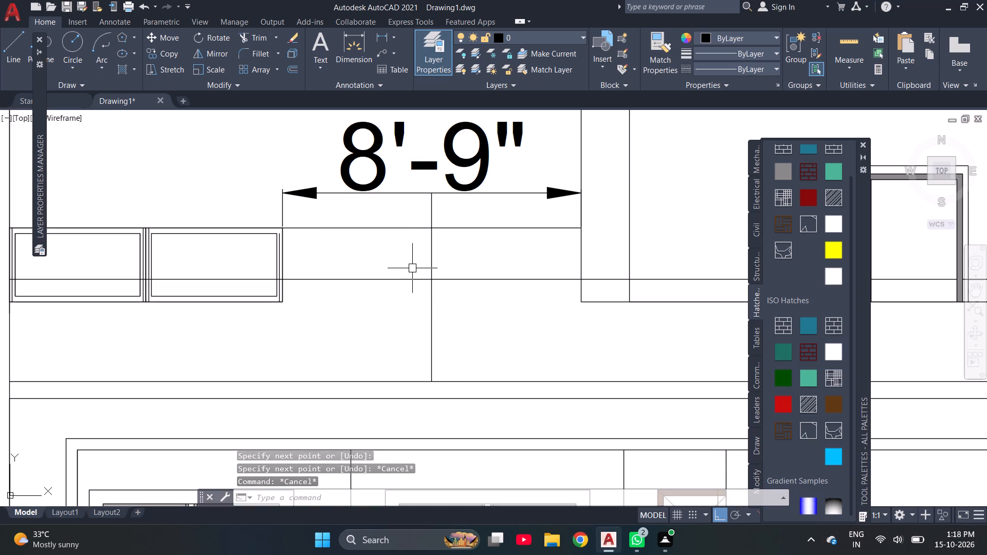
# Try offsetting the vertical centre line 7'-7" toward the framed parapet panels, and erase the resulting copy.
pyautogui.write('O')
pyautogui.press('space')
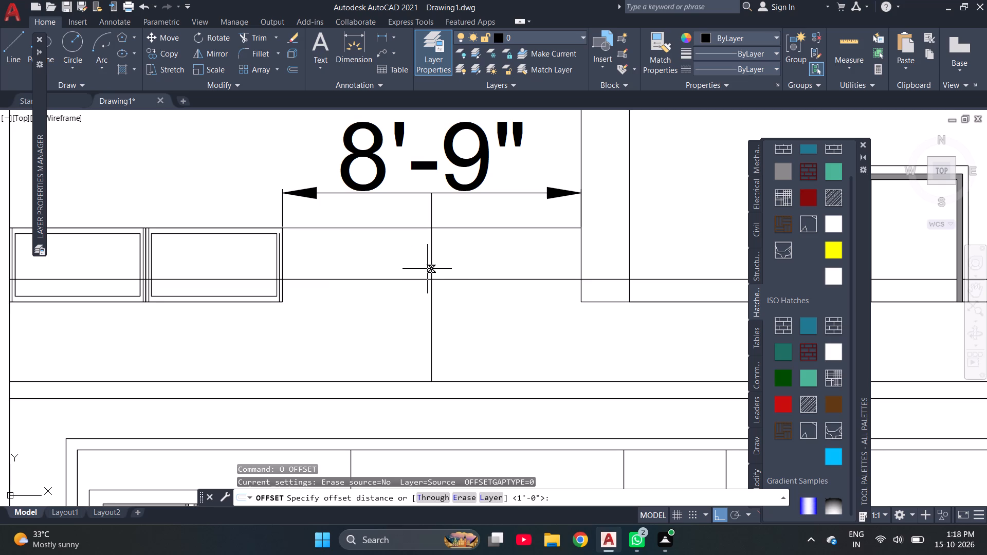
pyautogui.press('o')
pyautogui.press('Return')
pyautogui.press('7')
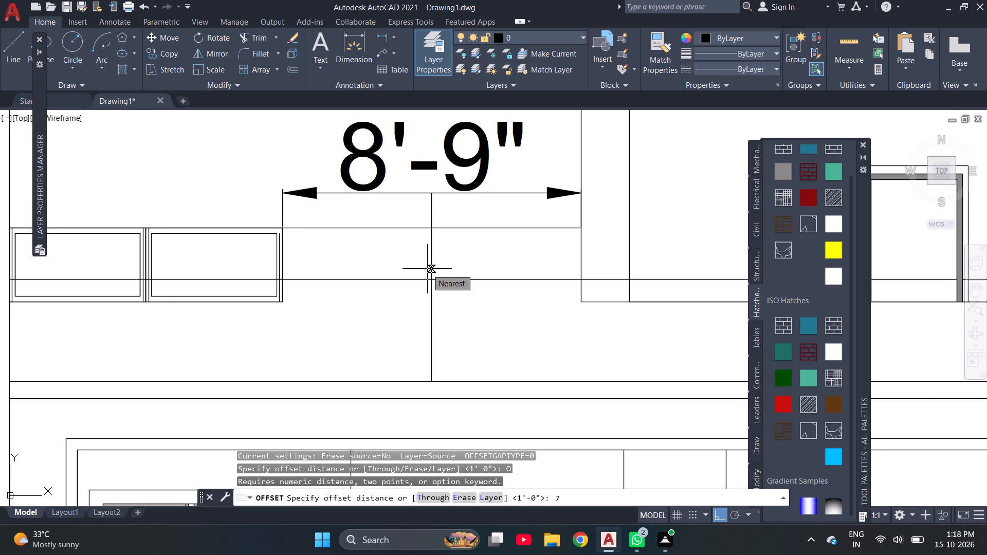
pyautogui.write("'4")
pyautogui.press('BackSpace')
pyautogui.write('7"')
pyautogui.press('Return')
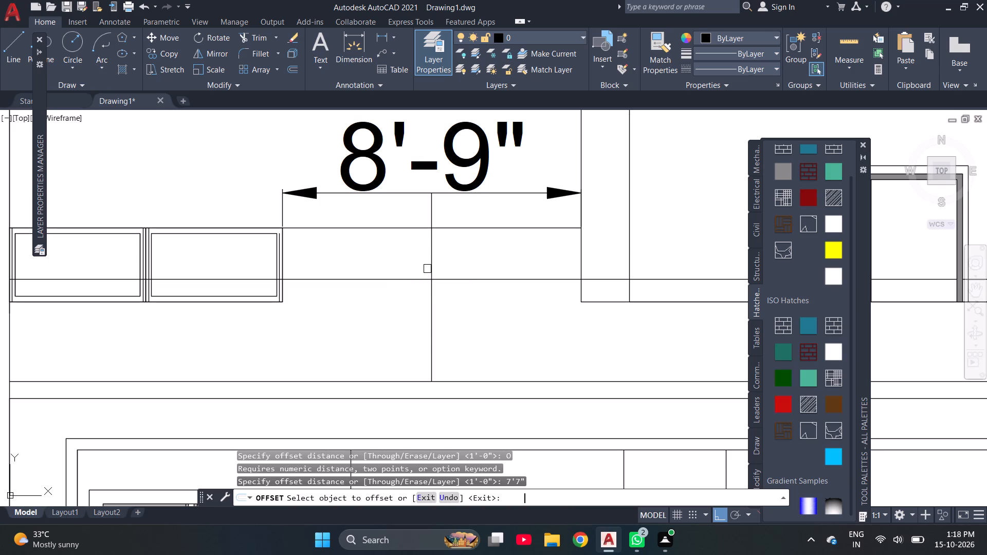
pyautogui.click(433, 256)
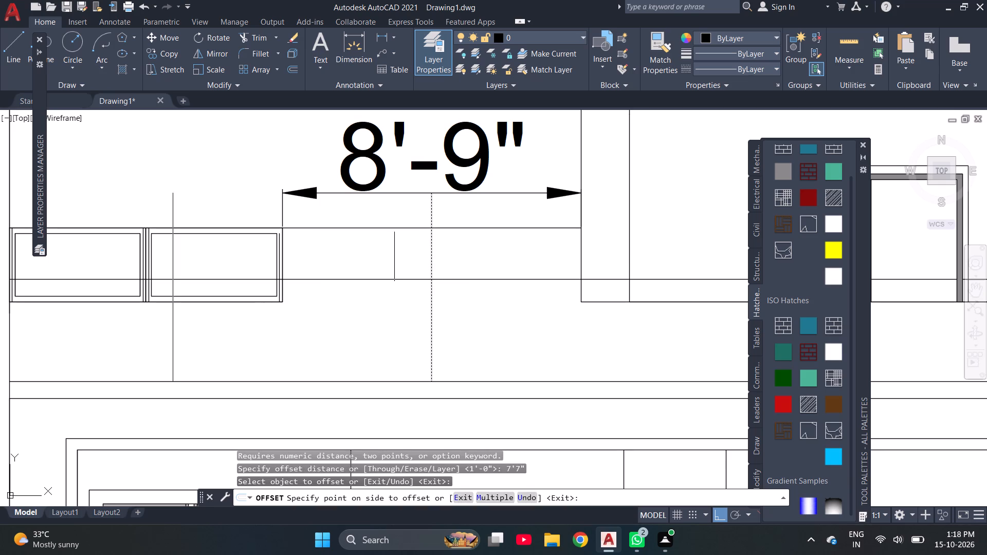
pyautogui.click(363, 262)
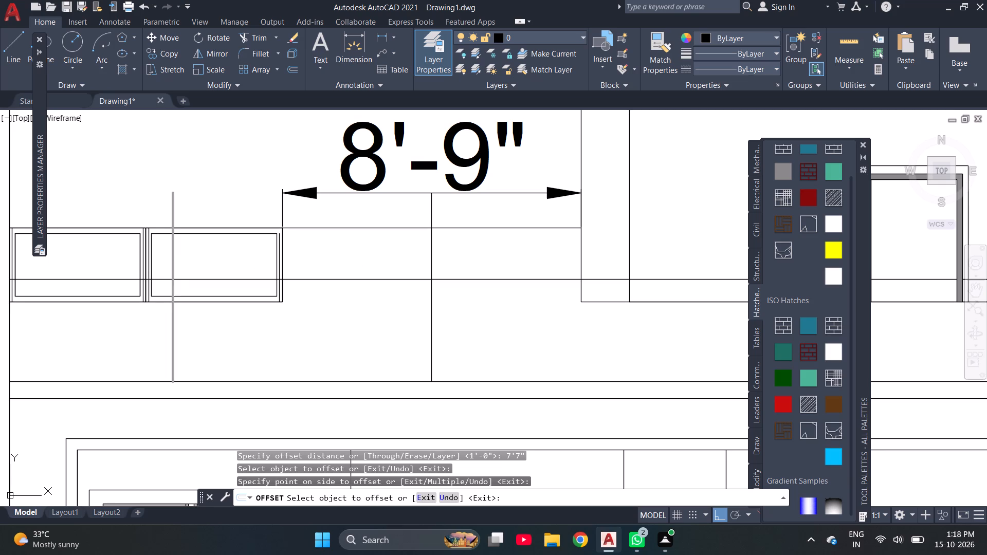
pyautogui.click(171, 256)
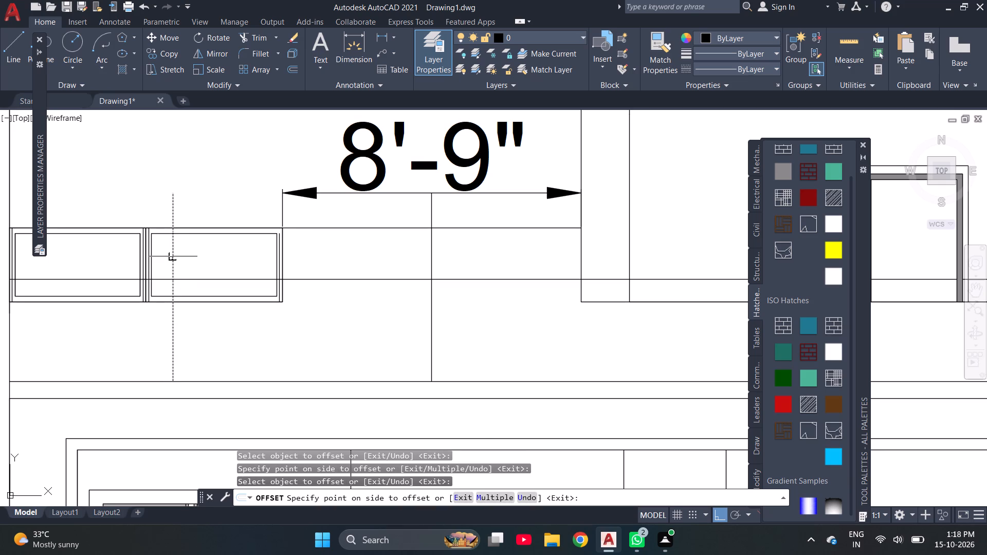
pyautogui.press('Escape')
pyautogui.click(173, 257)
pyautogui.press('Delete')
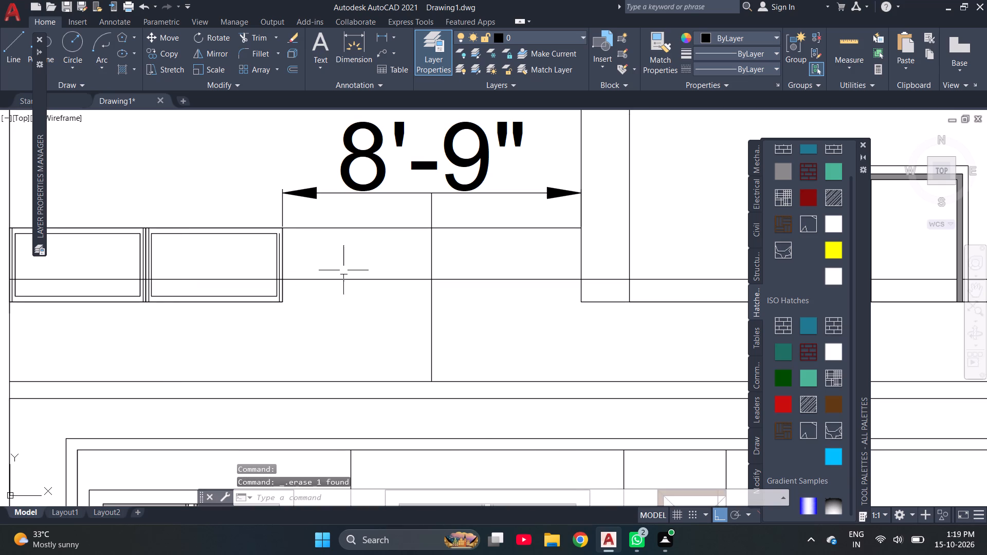
# Offset the vertical centre line 3'-7" to both sides, toward the framed panels and toward the rooftop room.
pyautogui.write('O')
pyautogui.press('space')
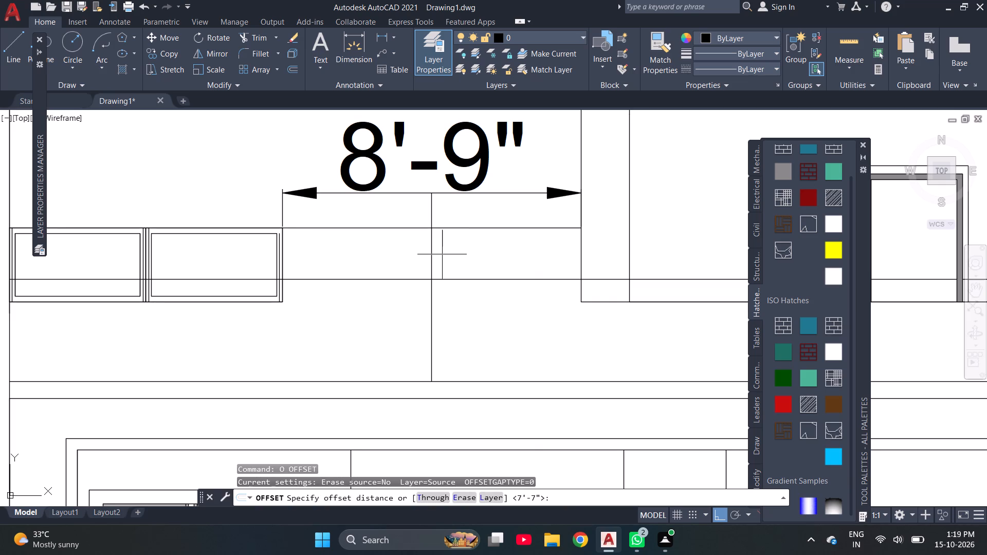
pyautogui.press('Escape')
pyautogui.press('o')
pyautogui.press('space')
pyautogui.write("3'")
pyautogui.write('7"')
pyautogui.press('Return')
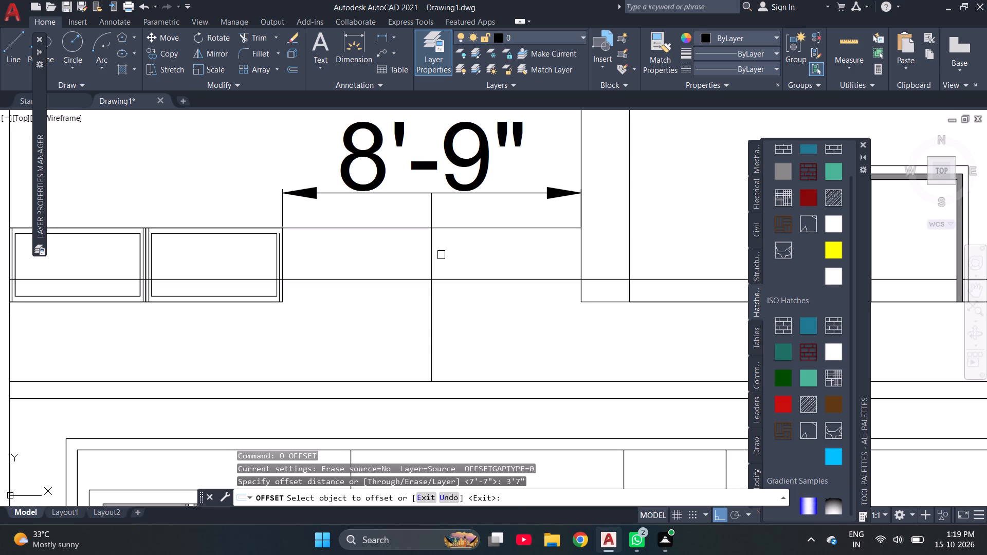
pyautogui.click(434, 267)
pyautogui.click(382, 290)
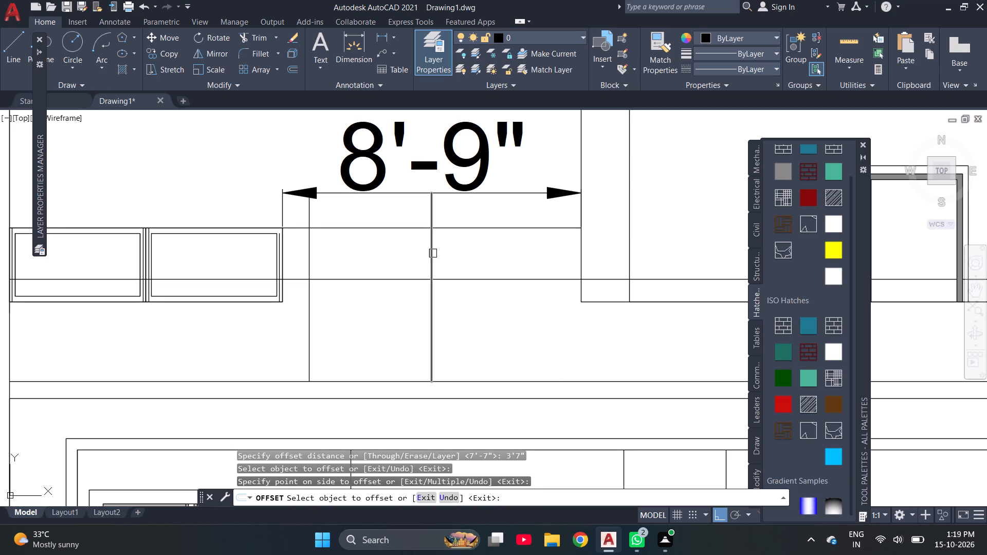
pyautogui.click(433, 253)
pyautogui.click(525, 256)
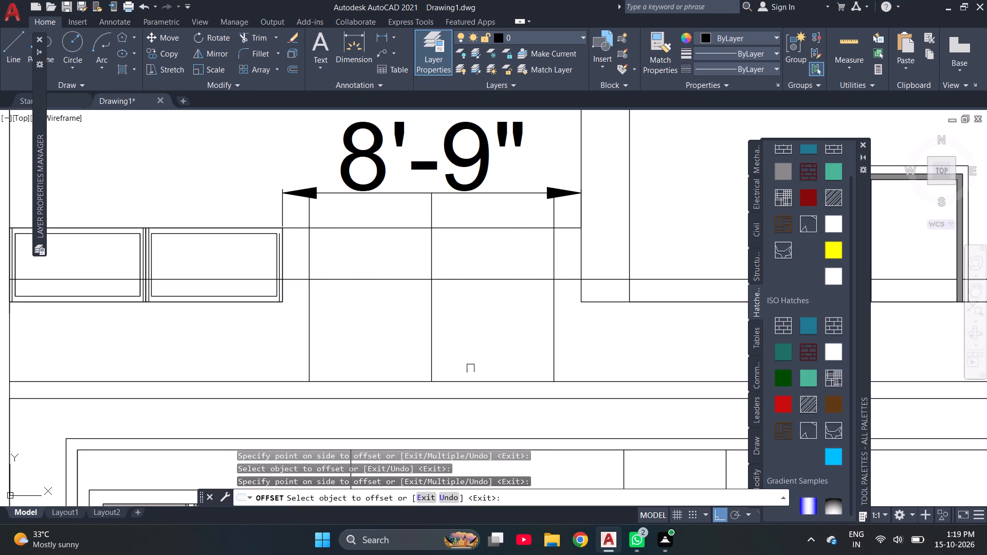
pyautogui.press('Escape')
pyautogui.press('Escape')
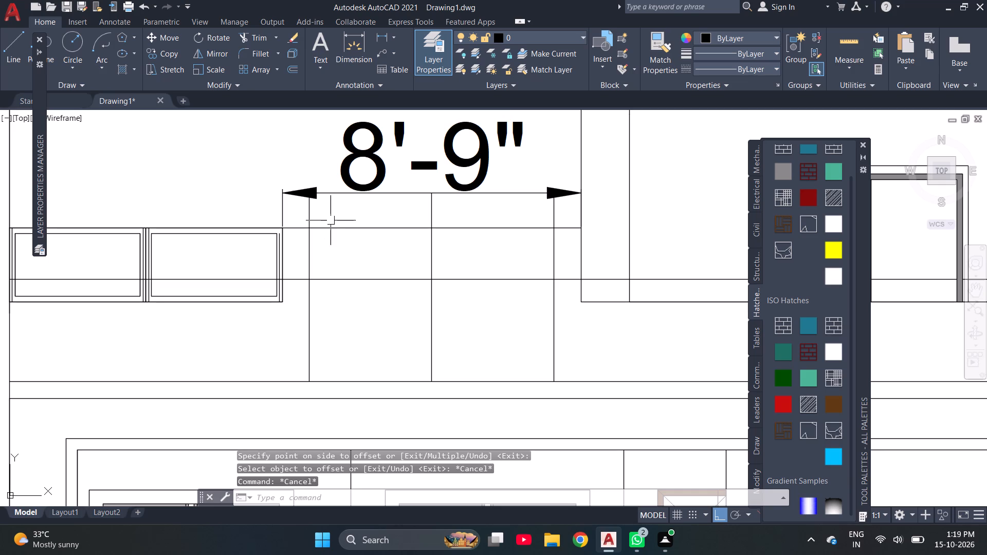
# Delete the 8'-9" dimension above the parapet line between the second panel and the rooftop room.
pyautogui.click(374, 170)
pyautogui.press('Delete')
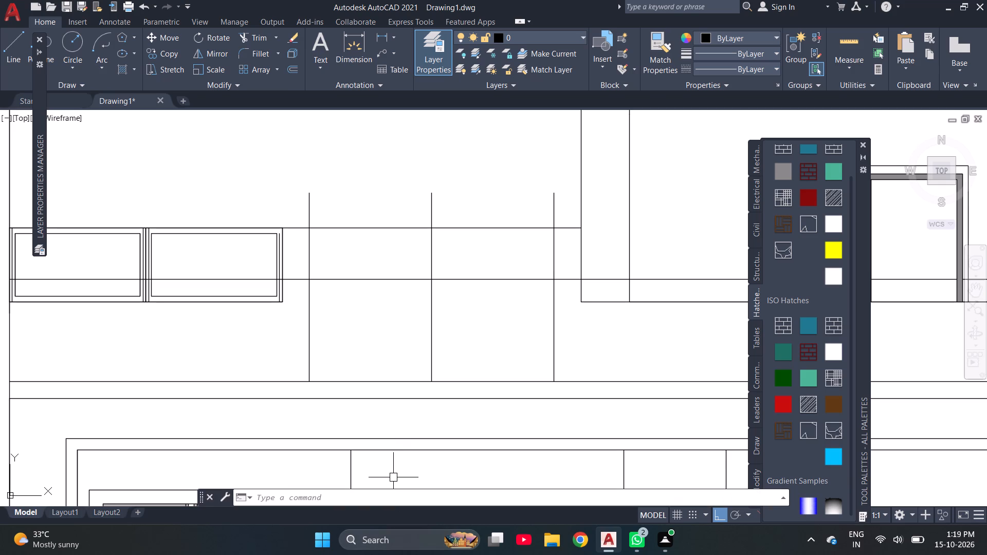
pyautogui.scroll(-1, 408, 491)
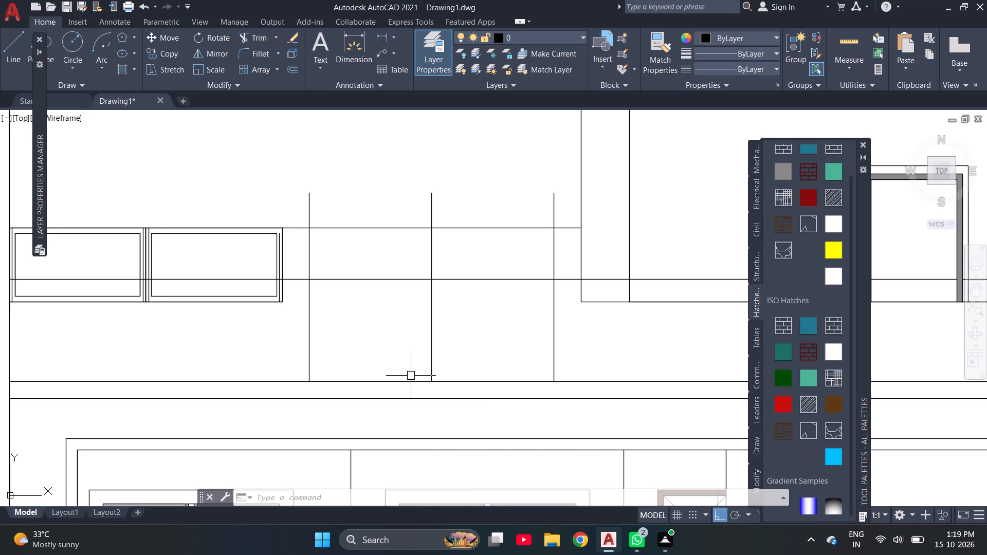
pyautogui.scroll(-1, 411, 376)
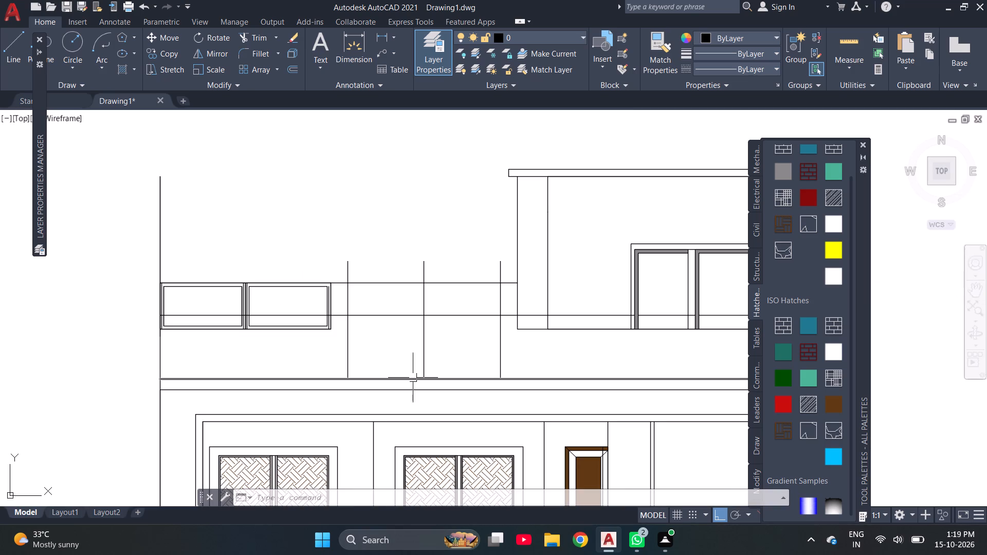
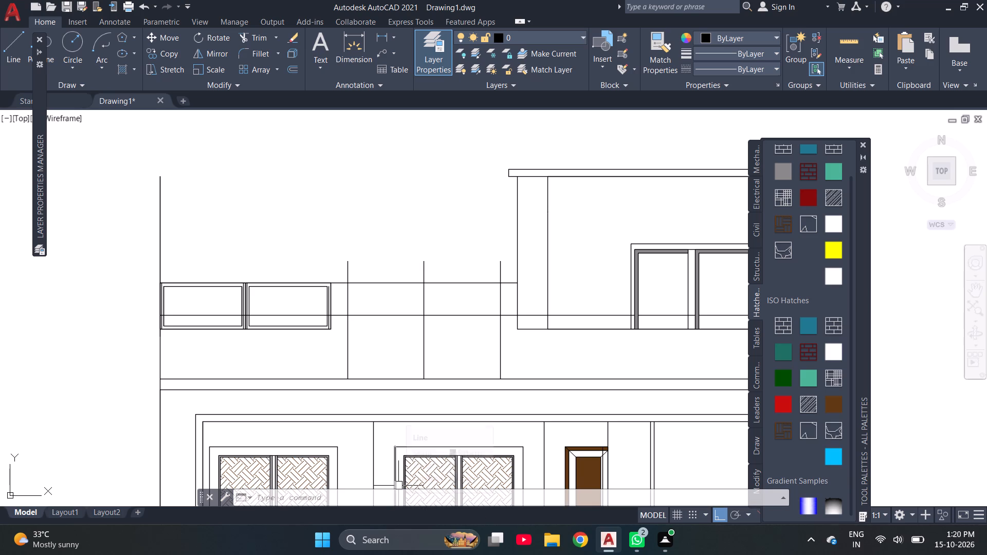
# Draw a sloped line from the first vertical's crossing with the parapet top down to the third vertical's crossing with the lower horizontal line.
pyautogui.press('Escape')
pyautogui.press('Escape')
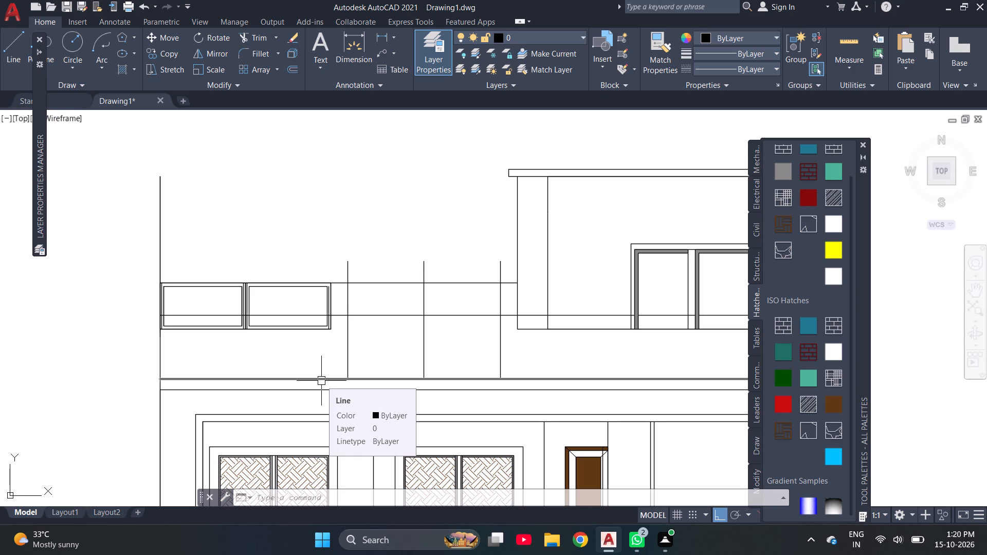
pyautogui.scroll(-1, 321, 381)
pyautogui.scroll(1, 321, 381)
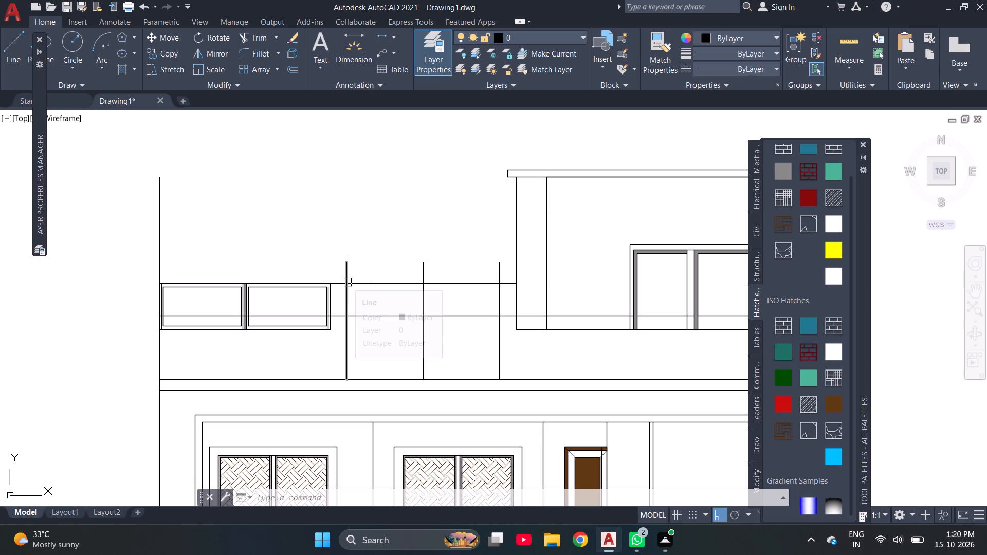
pyautogui.press('Escape')
pyautogui.write('L')
pyautogui.press('space')
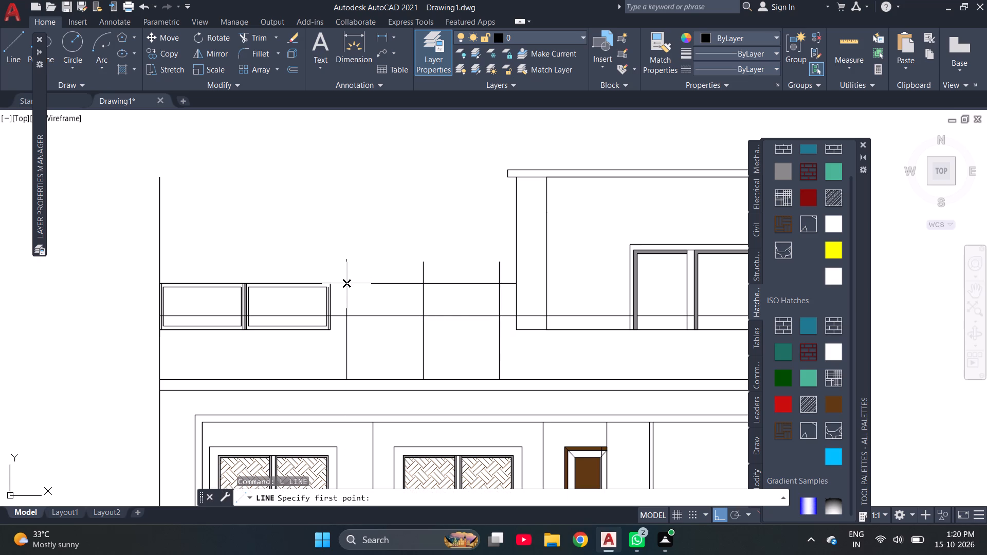
pyautogui.click(345, 285)
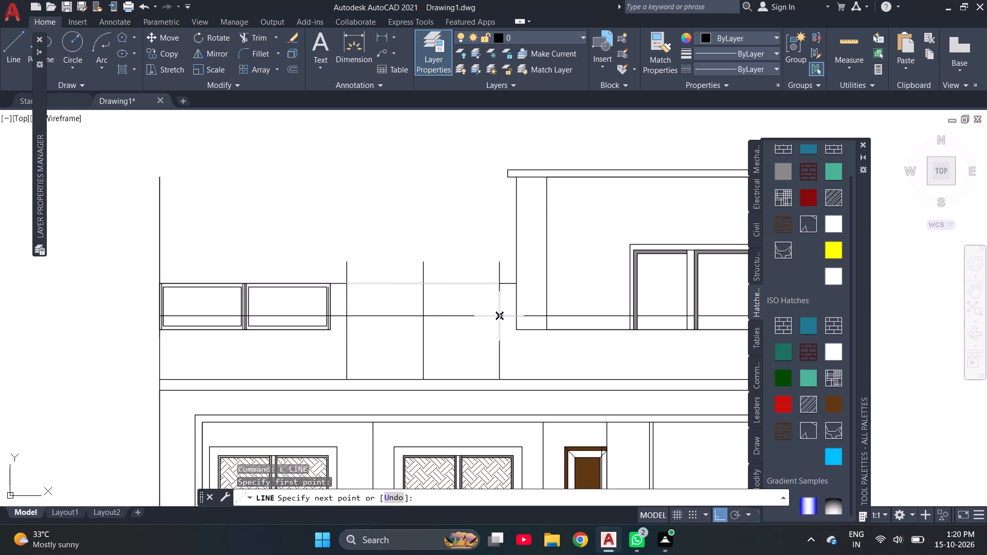
pyautogui.click(498, 312)
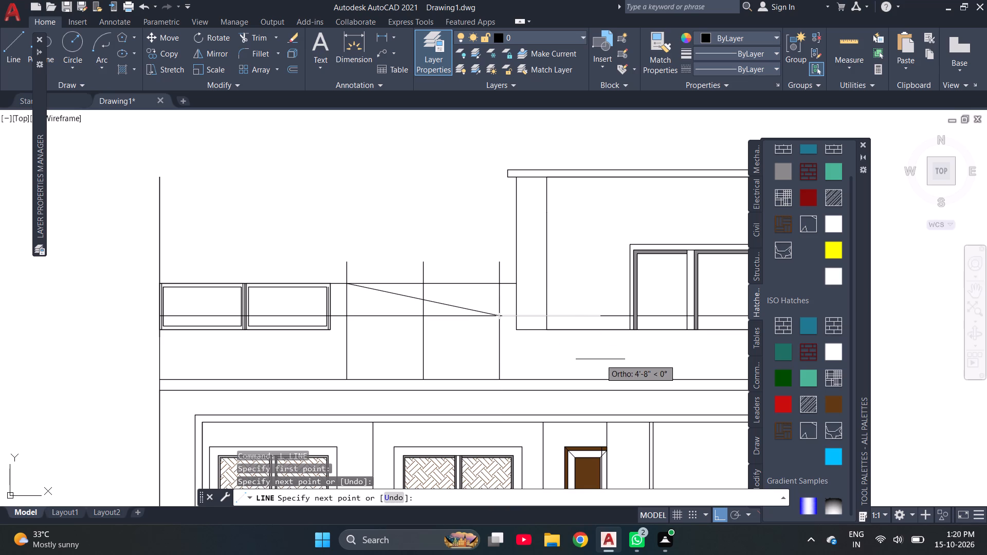
pyautogui.press('Escape')
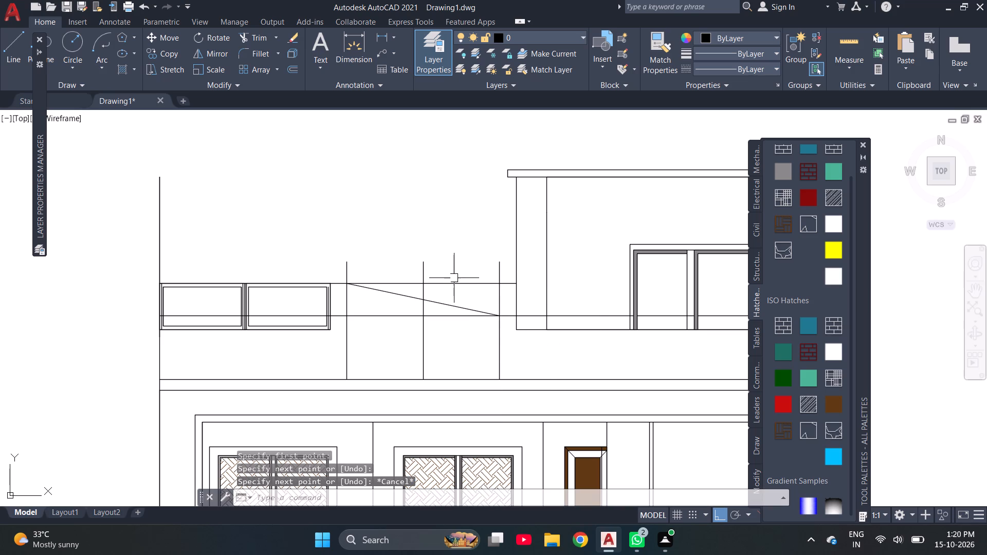
# Trim the parapet top line and the three vertical lines' upper ends so nothing remains above the sloped line.
pyautogui.write('TR')
pyautogui.press('space')
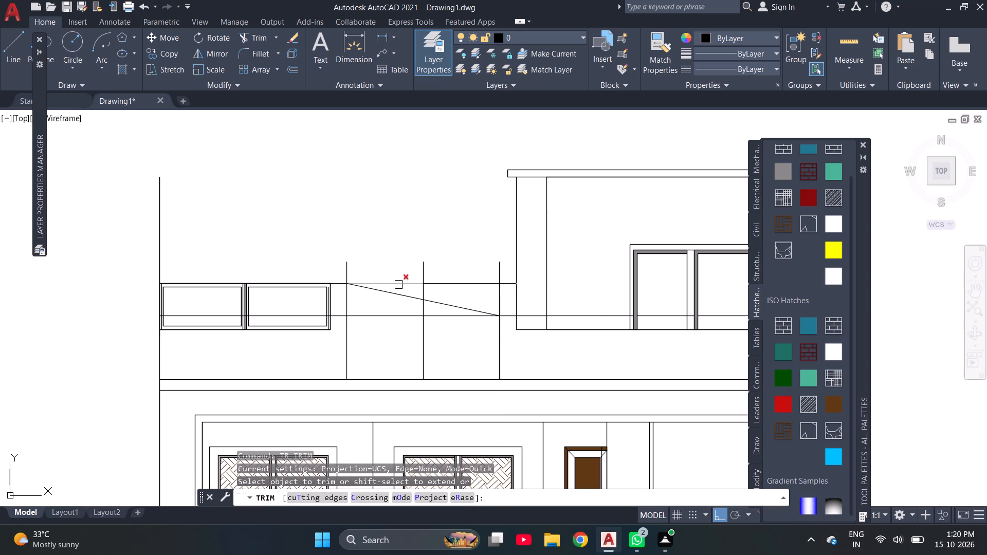
pyautogui.click(398, 285)
pyautogui.click(345, 270)
pyautogui.moveTo(412, 268); pyautogui.dragTo(423, 272)
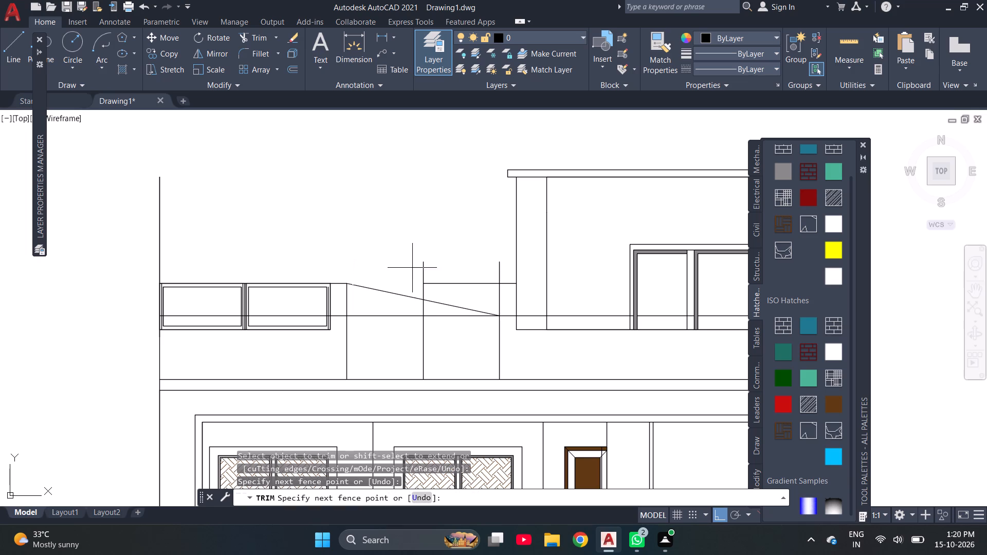
pyautogui.moveTo(423, 272); pyautogui.dragTo(488, 275)
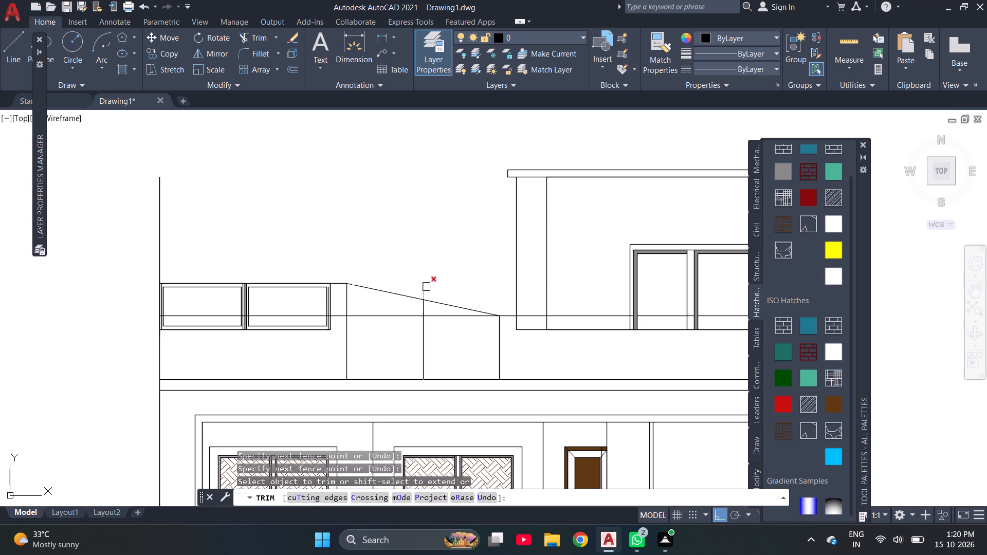
pyautogui.click(424, 290)
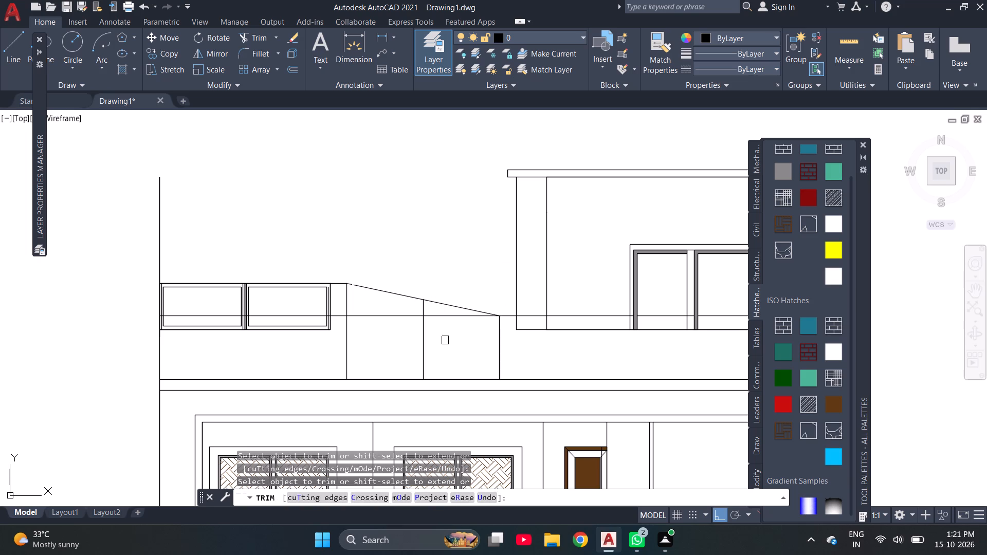
# Extend the upper room's base line to the vertical line at the slope's lower end.
pyautogui.scroll(2, 496, 308)
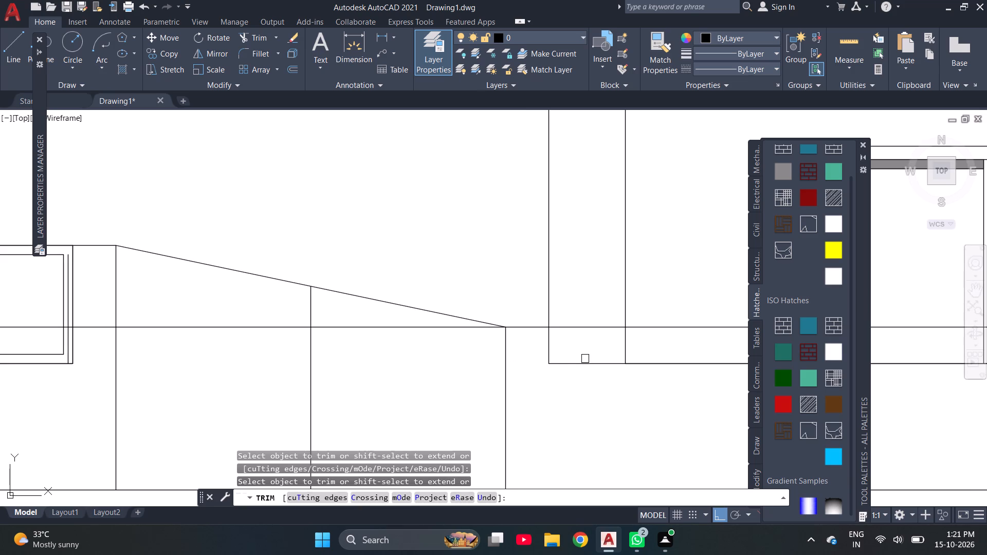
pyautogui.press('Escape')
pyautogui.press('Escape')
pyautogui.write('EDX')
pyautogui.press('Return')
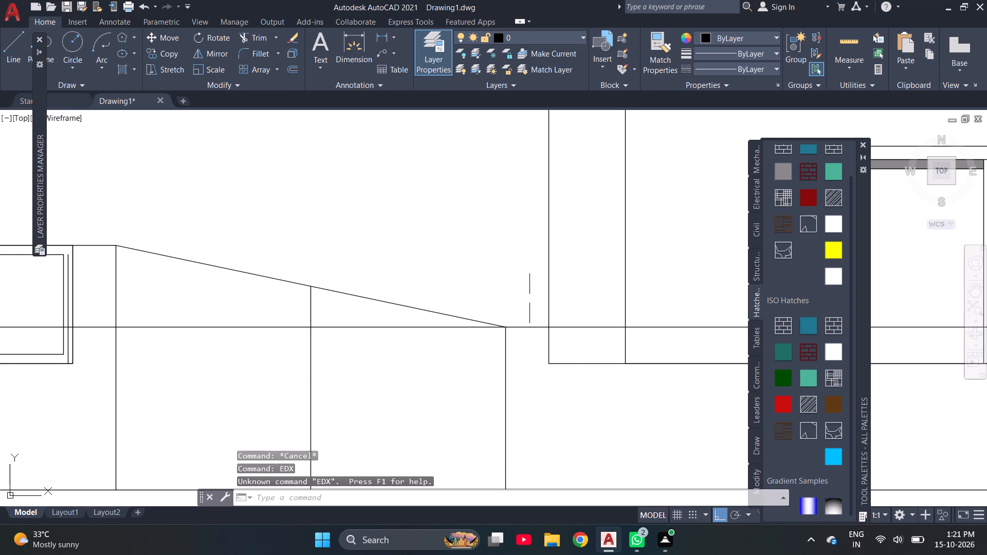
pyautogui.press('Escape')
pyautogui.press('Escape')
pyautogui.write('EX')
pyautogui.press('Return')
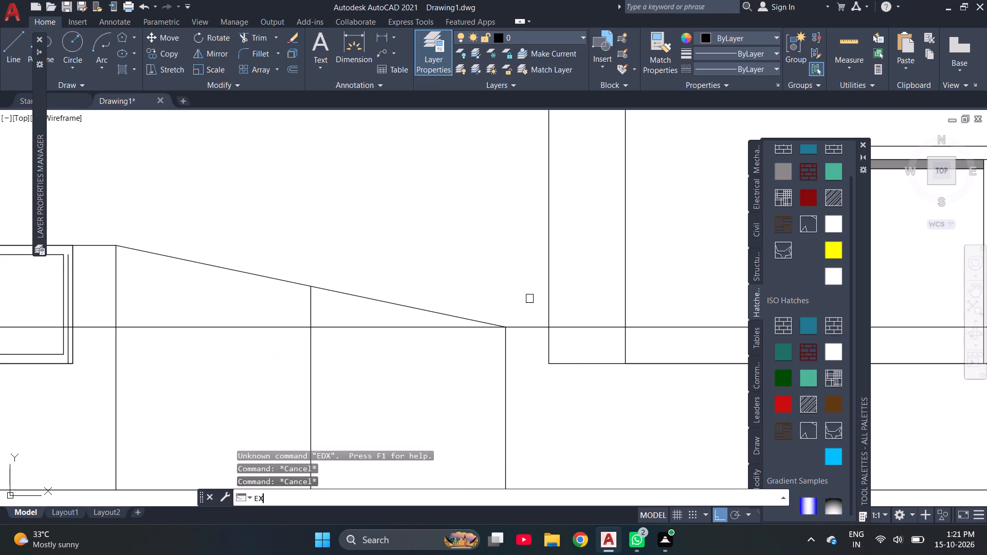
pyautogui.click(581, 367)
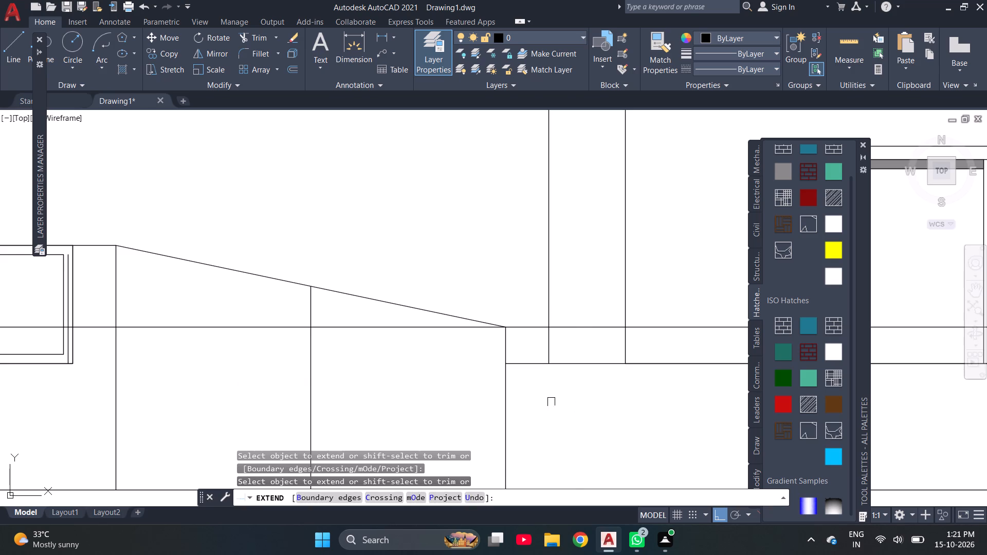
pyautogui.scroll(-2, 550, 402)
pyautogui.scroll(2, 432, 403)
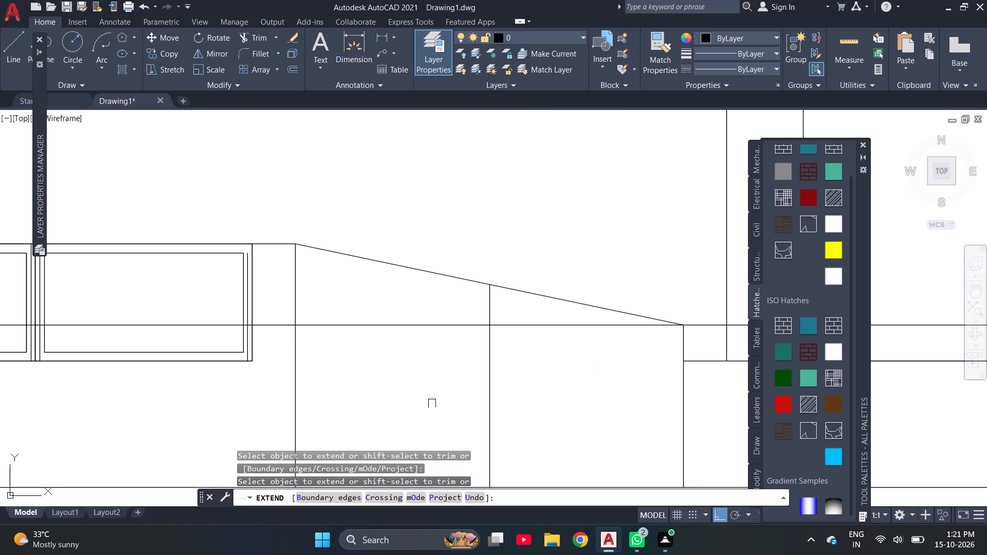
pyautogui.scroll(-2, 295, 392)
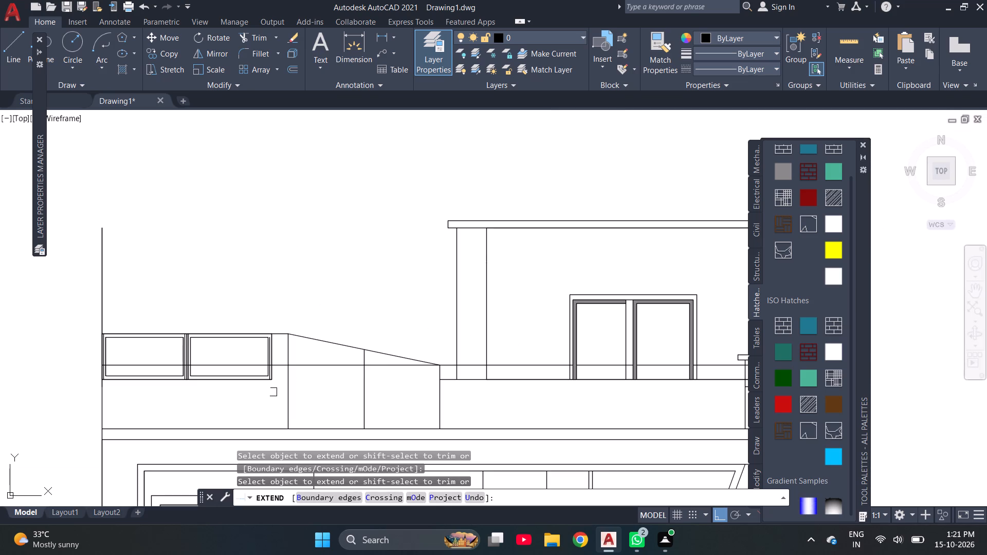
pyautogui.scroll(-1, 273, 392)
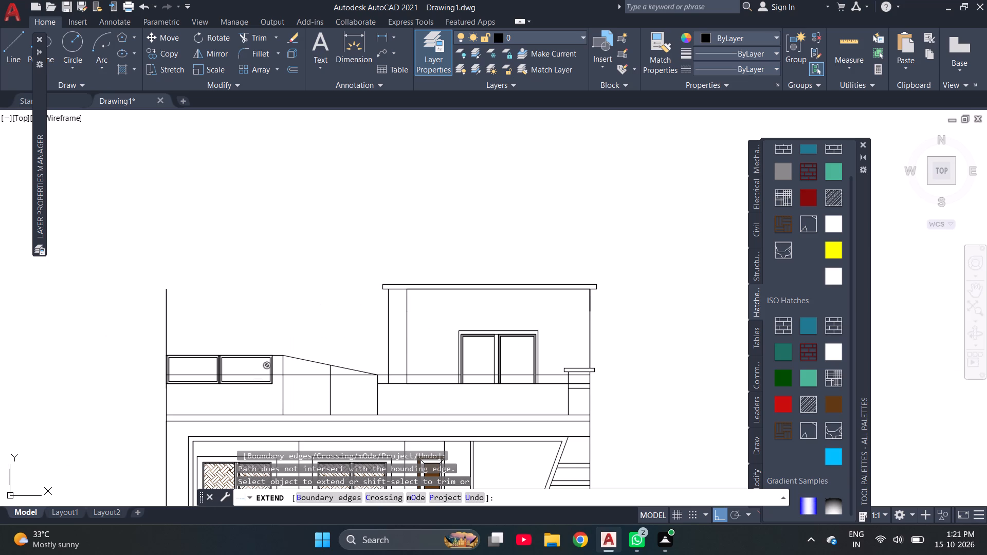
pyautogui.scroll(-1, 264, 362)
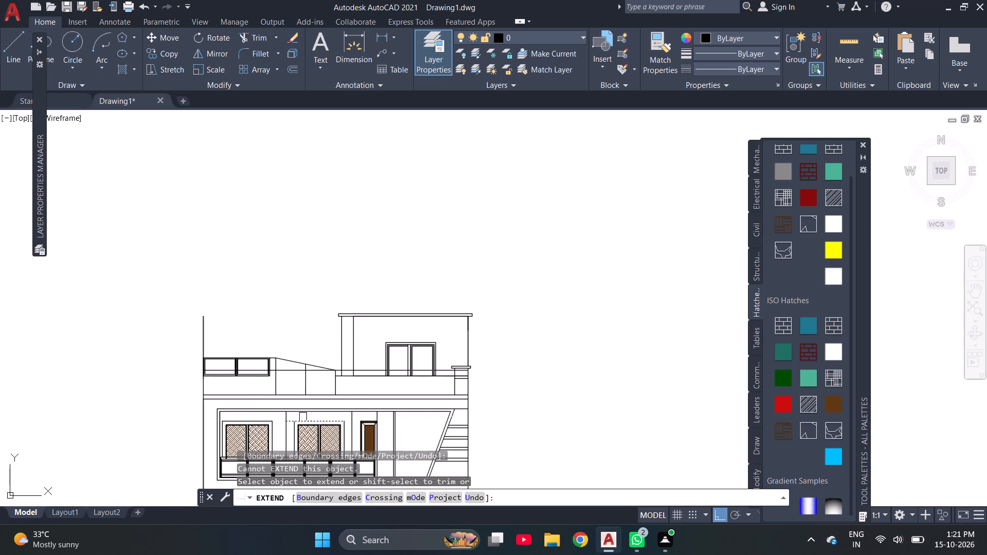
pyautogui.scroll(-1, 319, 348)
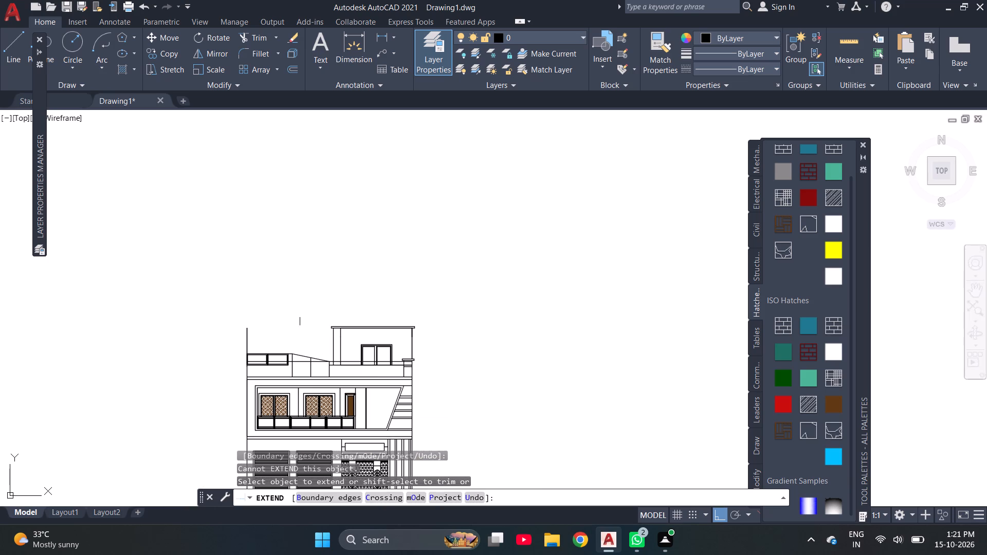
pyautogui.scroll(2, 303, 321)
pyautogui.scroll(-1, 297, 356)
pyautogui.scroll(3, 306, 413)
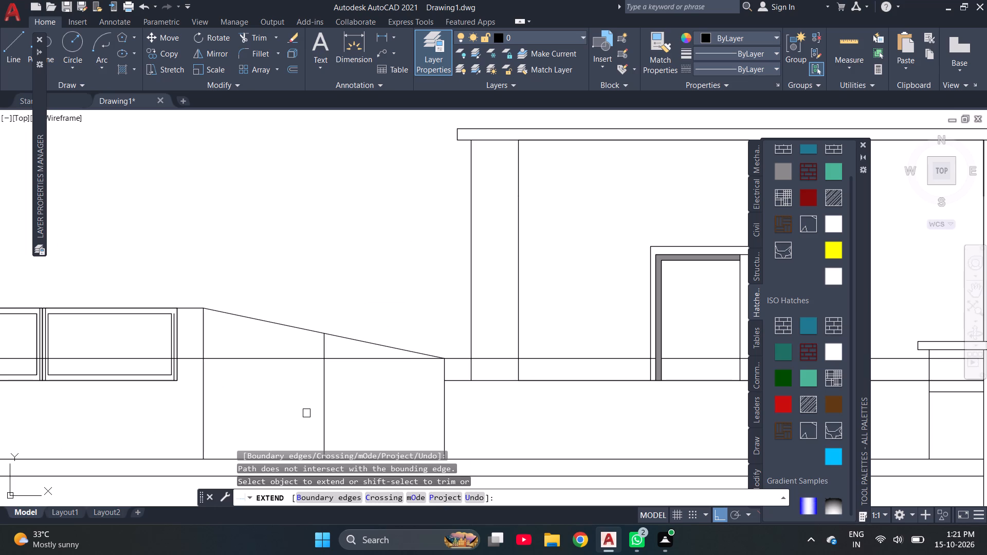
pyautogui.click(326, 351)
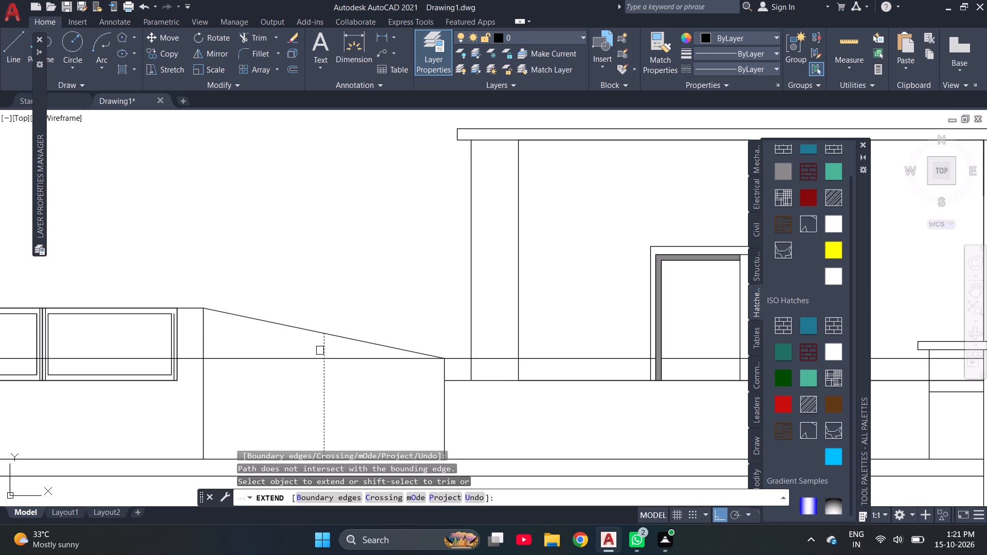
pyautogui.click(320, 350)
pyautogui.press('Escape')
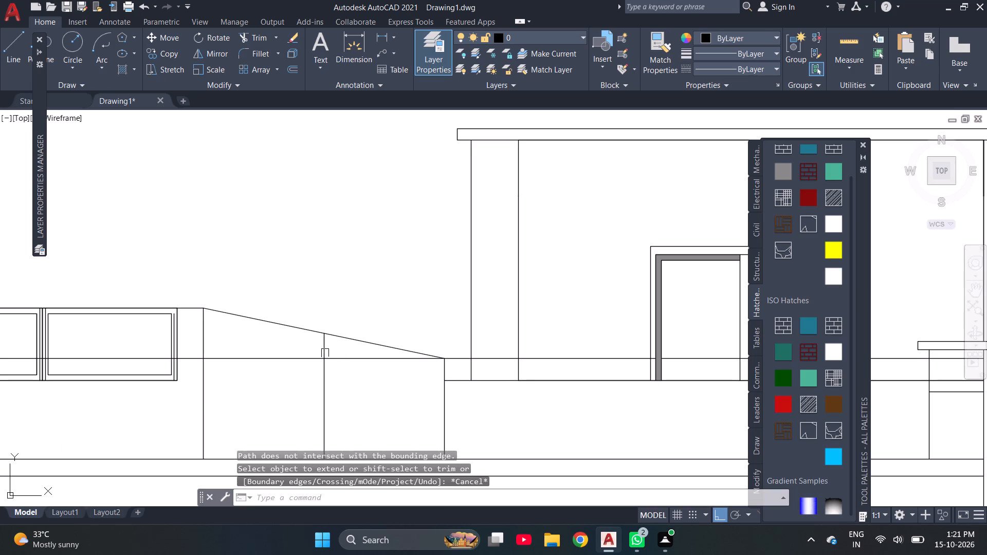
# Trim away the middle vertical line and the horizontal line segments beneath the slope, between the two outer verticals.
pyautogui.write('TR')
pyautogui.press('Return')
pyautogui.click(325, 353)
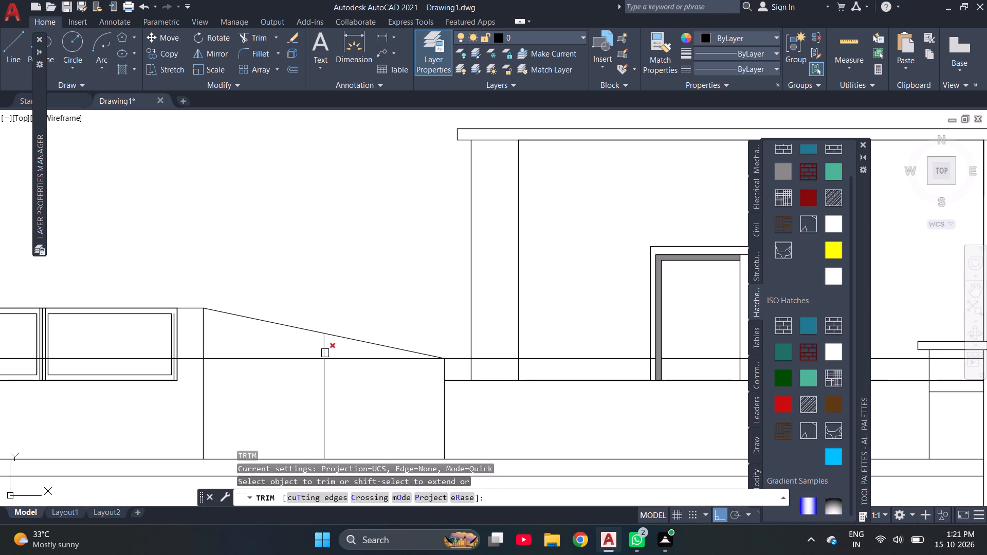
pyautogui.click(317, 361)
pyautogui.click(335, 361)
pyautogui.click(328, 386)
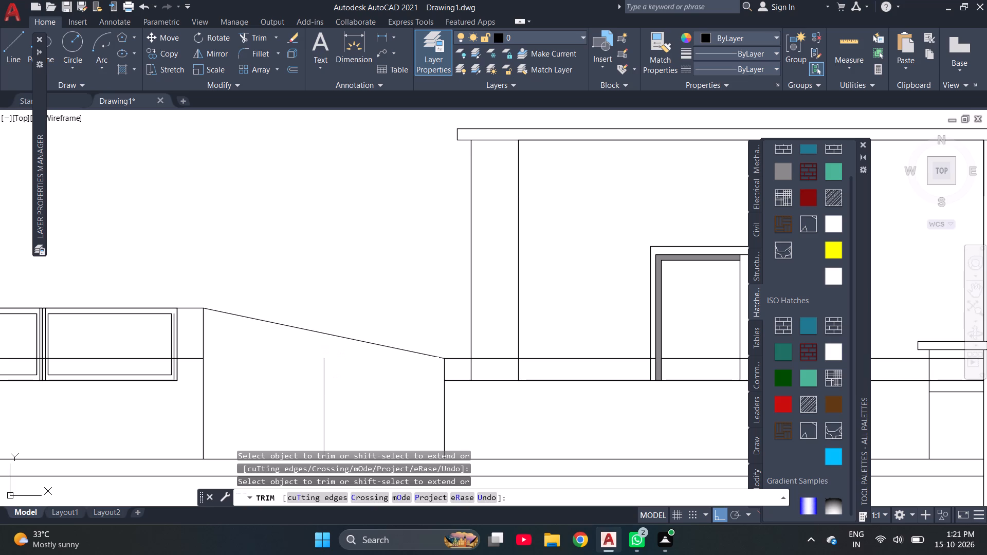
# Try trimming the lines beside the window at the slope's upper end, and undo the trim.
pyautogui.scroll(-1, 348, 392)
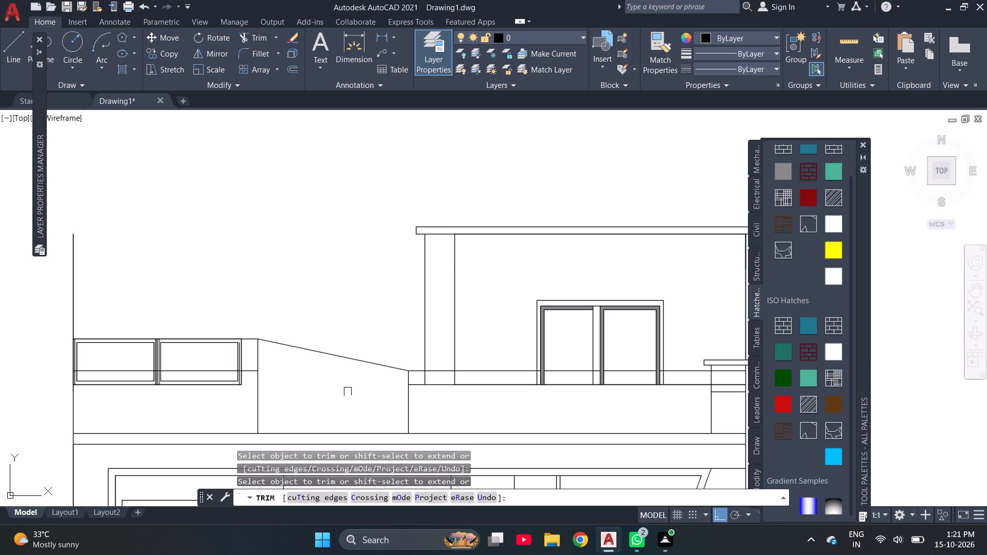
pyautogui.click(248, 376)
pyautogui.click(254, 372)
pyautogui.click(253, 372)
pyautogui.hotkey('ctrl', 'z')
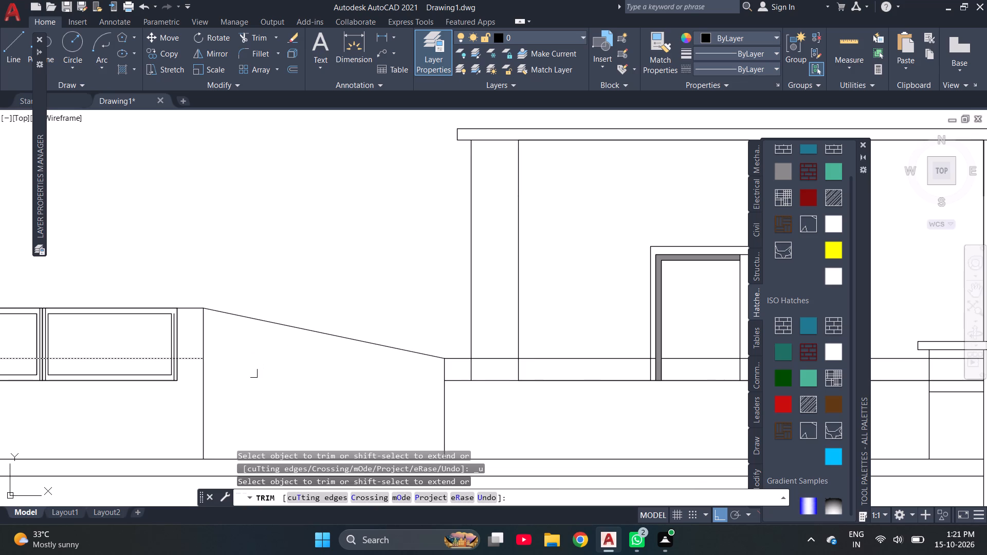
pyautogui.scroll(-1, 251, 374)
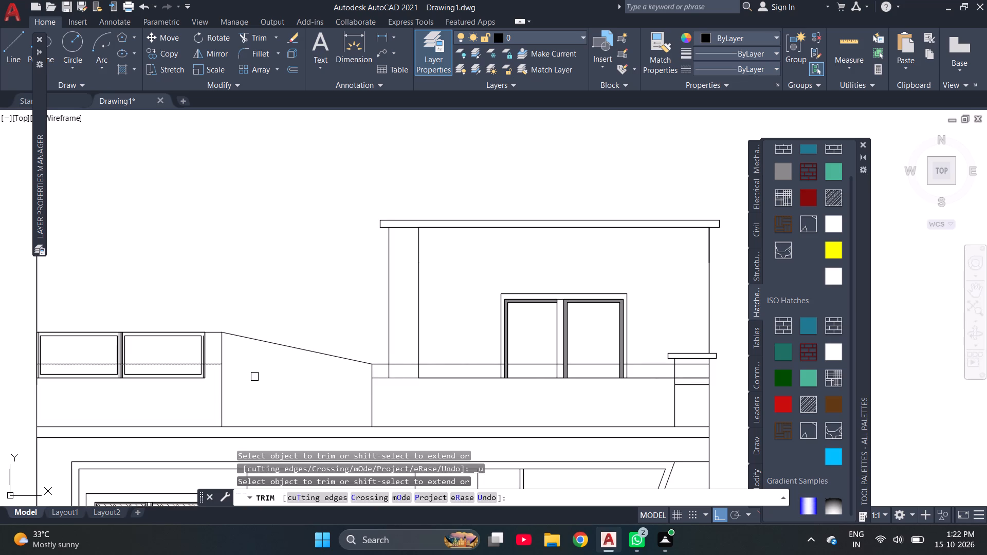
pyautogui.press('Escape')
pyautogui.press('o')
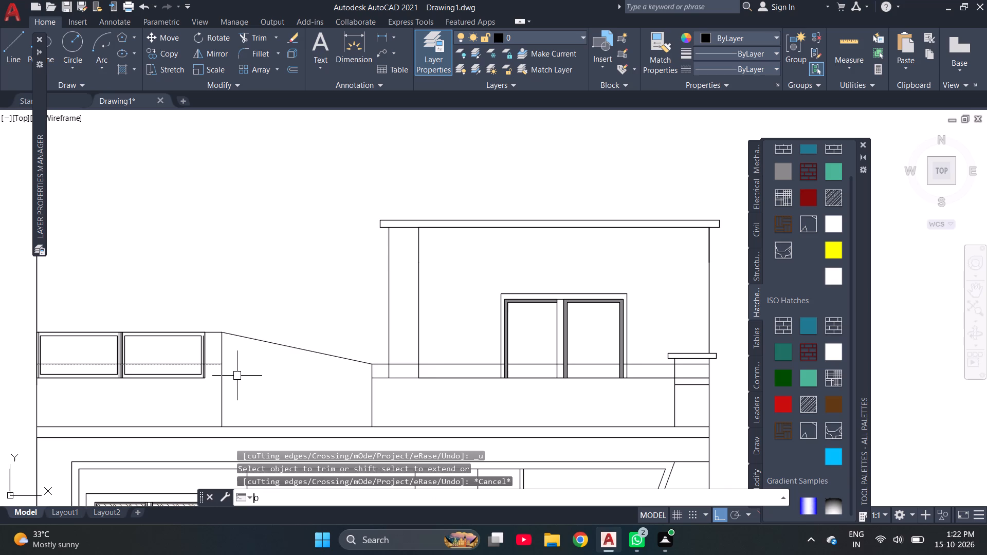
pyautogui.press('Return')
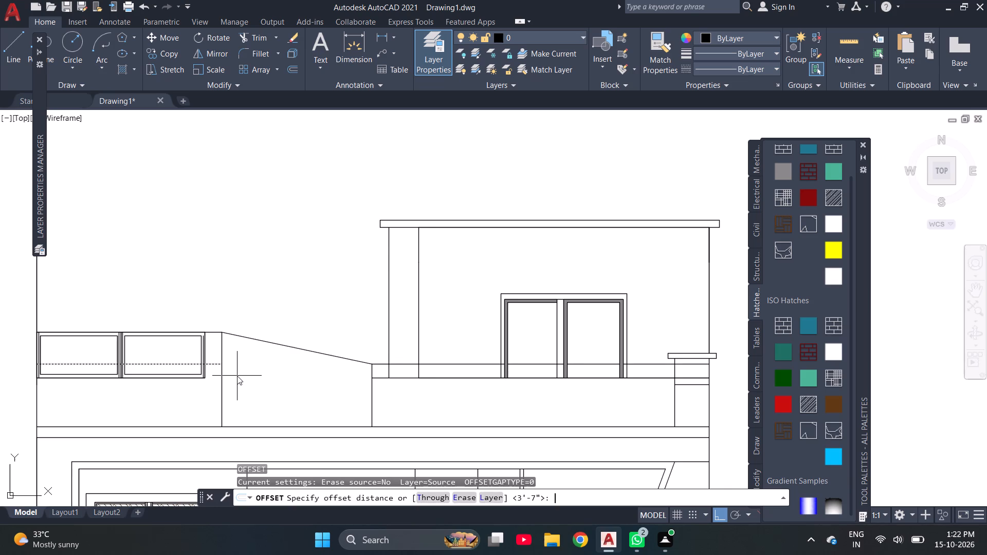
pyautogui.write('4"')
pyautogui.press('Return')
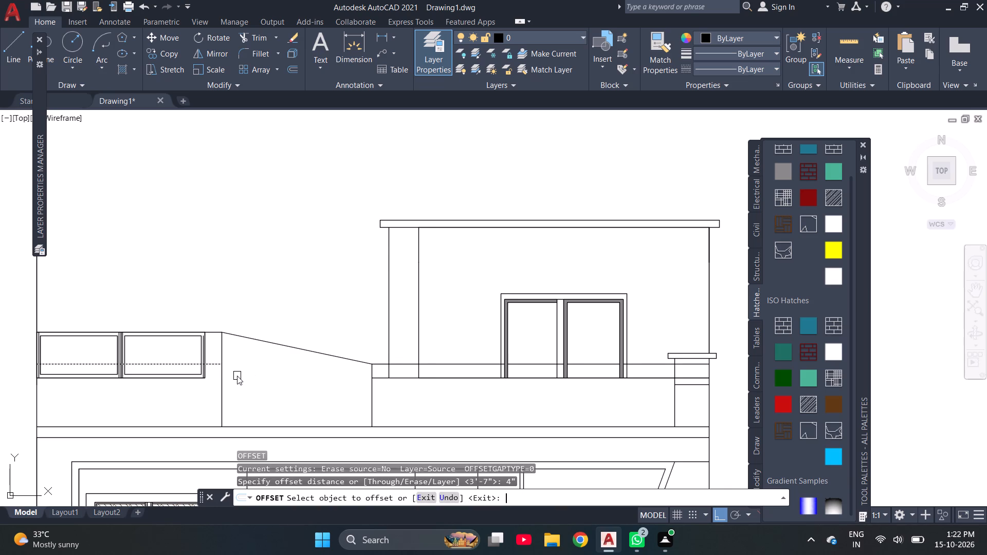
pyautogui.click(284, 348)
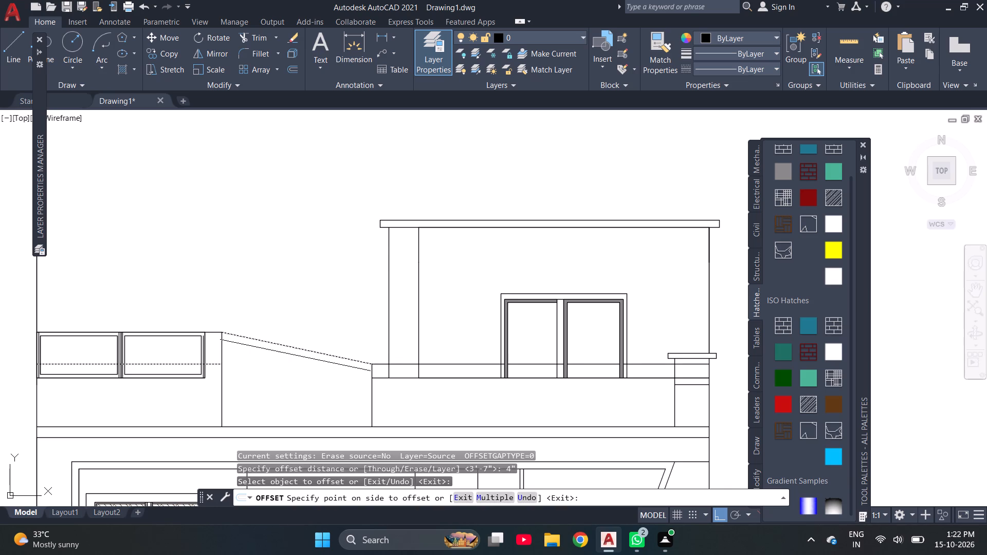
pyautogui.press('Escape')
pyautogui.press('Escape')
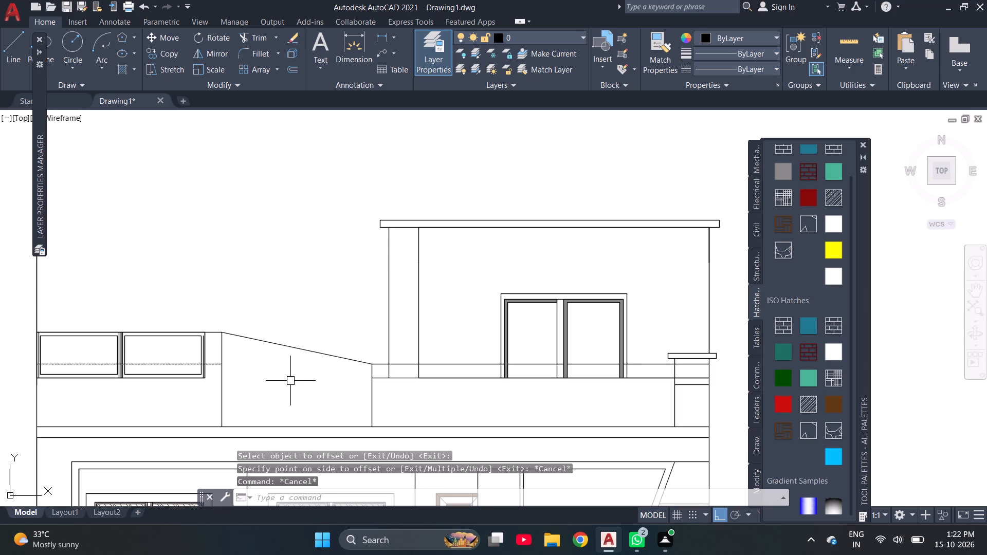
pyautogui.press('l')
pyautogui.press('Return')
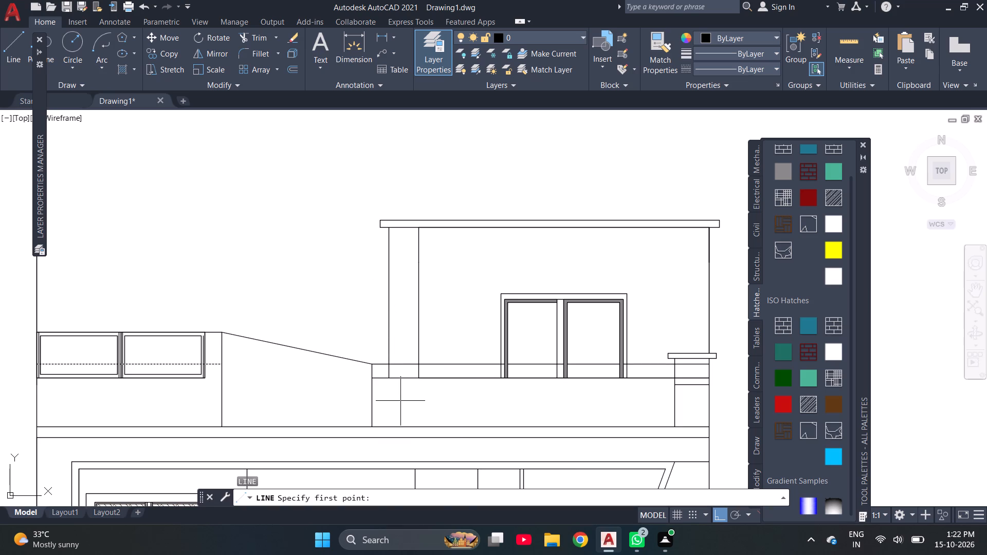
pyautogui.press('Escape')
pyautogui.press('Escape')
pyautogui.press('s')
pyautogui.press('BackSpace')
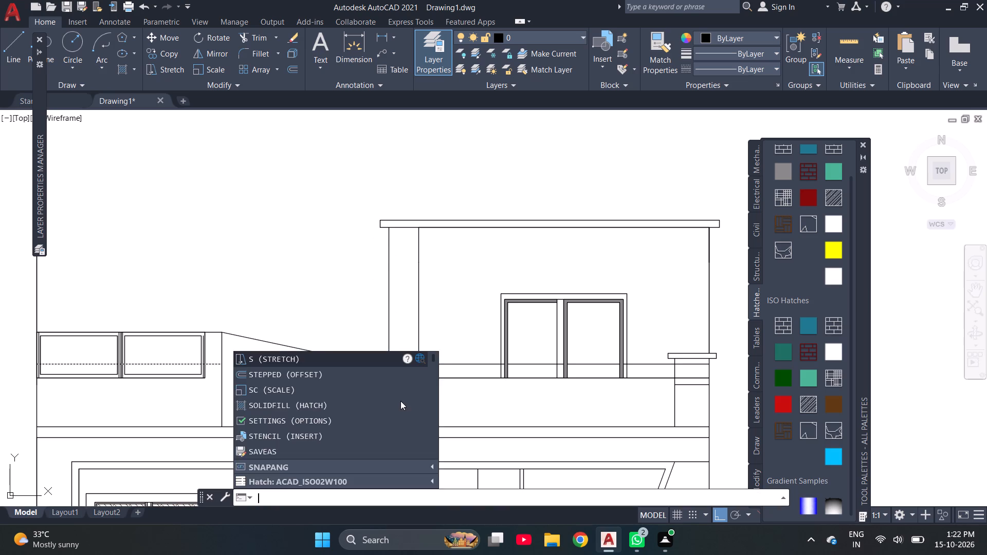
# Measure the height between the upper room's base line and the parapet line above it with a linear dimension.
pyautogui.write('DIML')
pyautogui.press('Return')
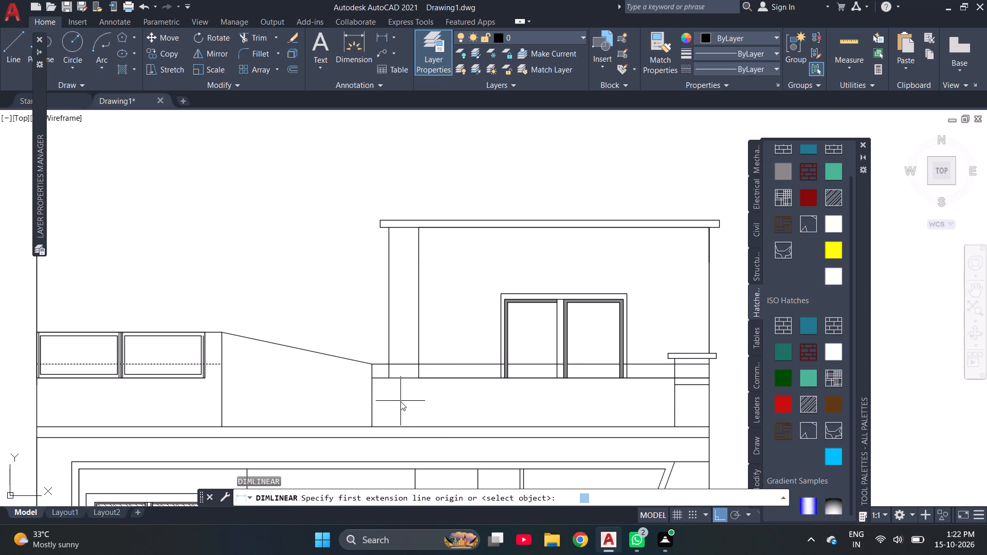
pyautogui.scroll(3, 431, 338)
pyautogui.scroll(-1, 291, 331)
pyautogui.scroll(3, 247, 437)
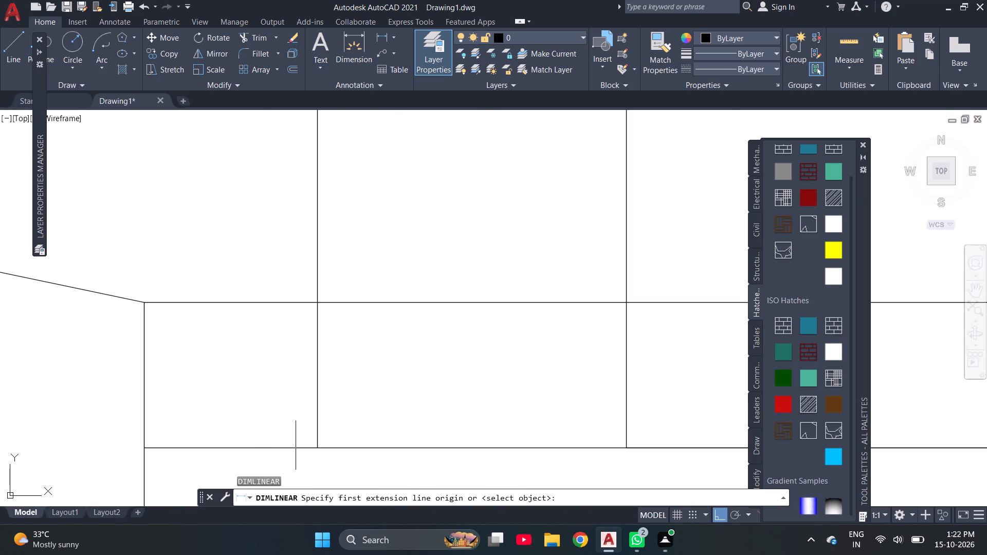
pyautogui.click(318, 450)
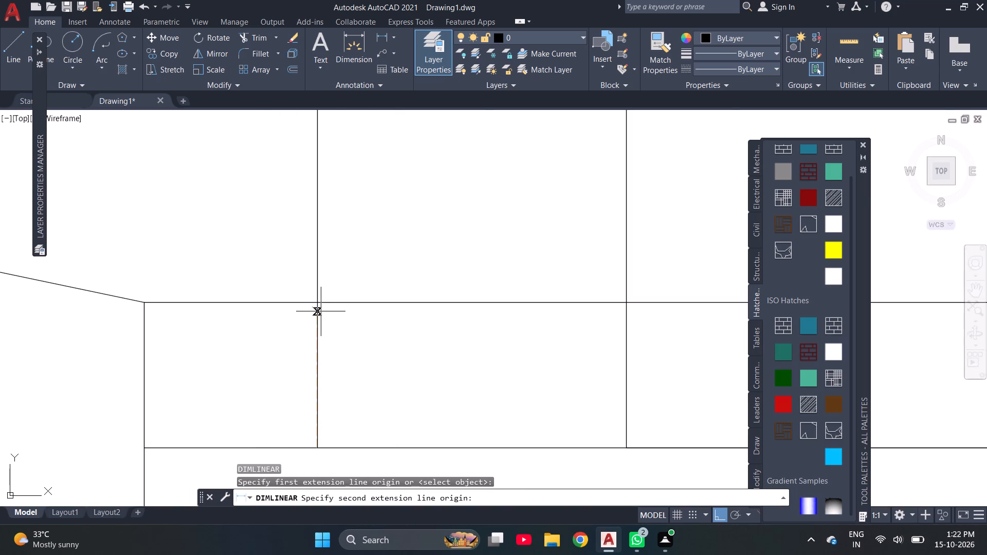
pyautogui.click(319, 305)
pyautogui.scroll(-4, 391, 322)
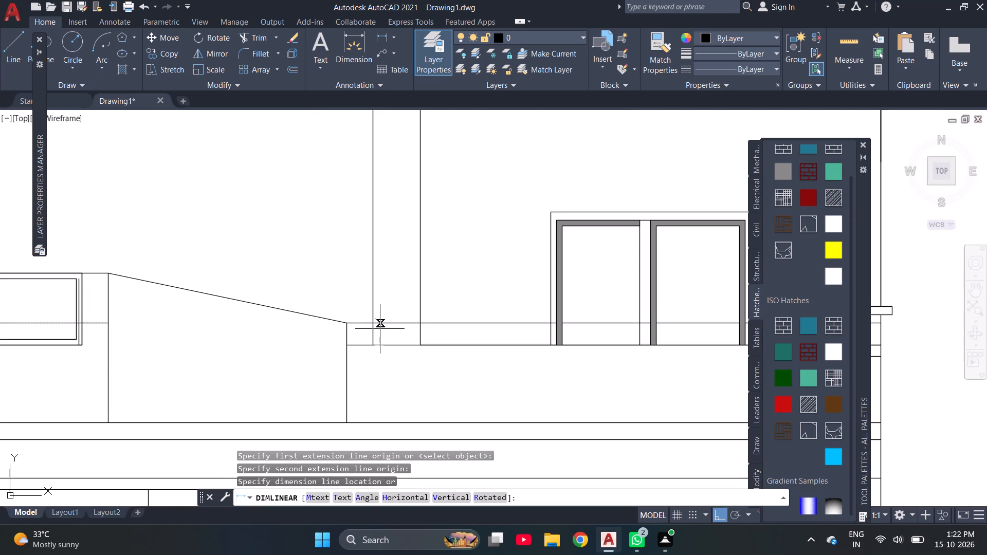
pyautogui.press('Escape')
# Offset the sloped parapet line downward and the vertical line at its lower end inward by 8".
pyautogui.scroll(2, 307, 353)
pyautogui.press('o')
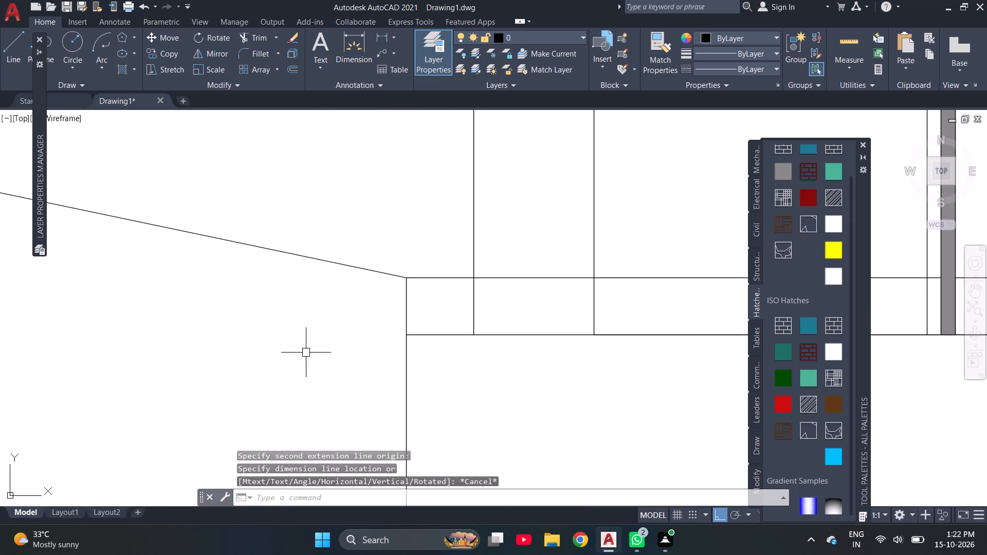
pyautogui.press('Return')
pyautogui.write('8"')
pyautogui.press('Return')
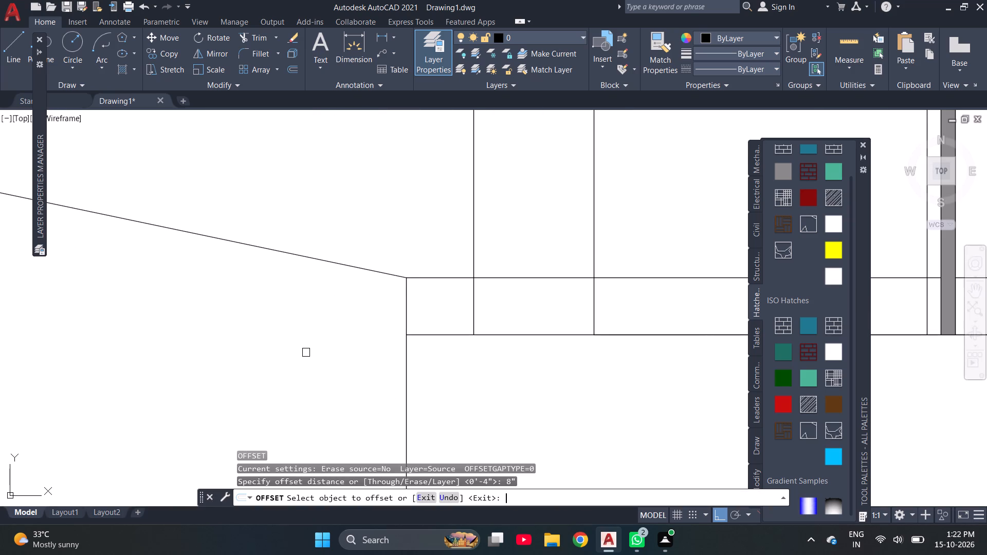
pyautogui.scroll(-2, 300, 353)
pyautogui.click(300, 316)
pyautogui.click(289, 352)
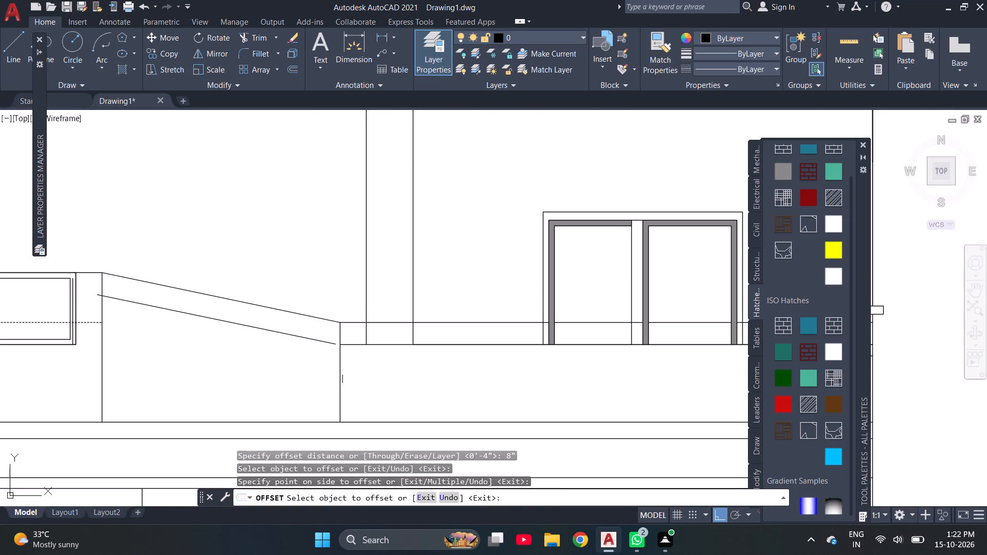
pyautogui.click(341, 382)
pyautogui.click(320, 384)
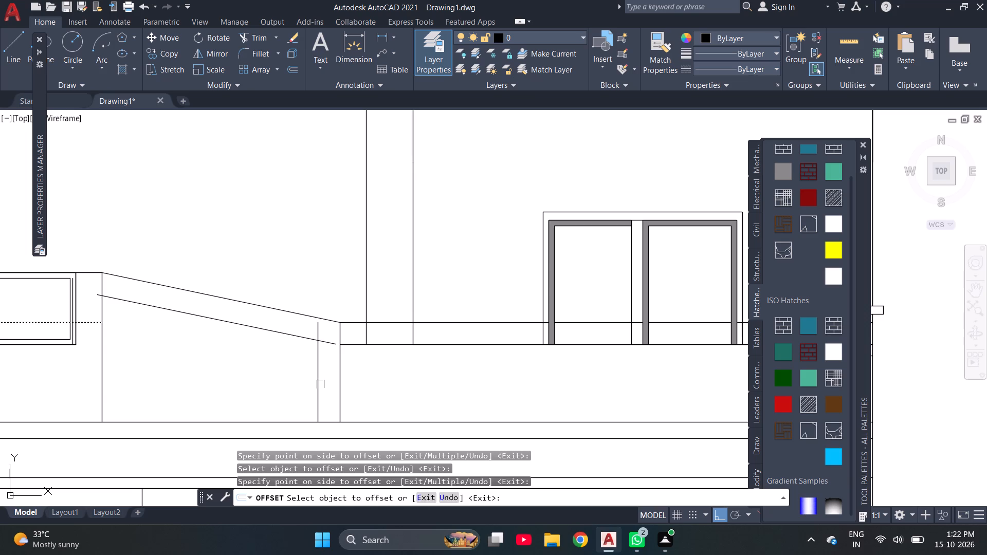
pyautogui.press('Escape')
pyautogui.press('Escape')
# Trim the overshooting ends of the 8" offset lines and the vertical segment between both sloped lines, leaving a clean inner panel.
pyautogui.write('TR')
pyautogui.press('Return')
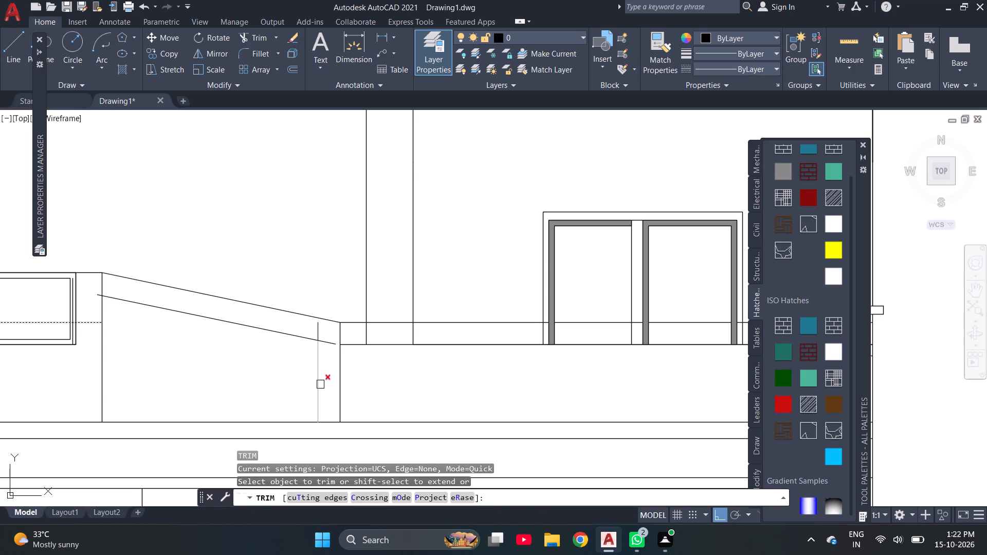
pyautogui.scroll(2, 94, 314)
pyautogui.click(103, 267)
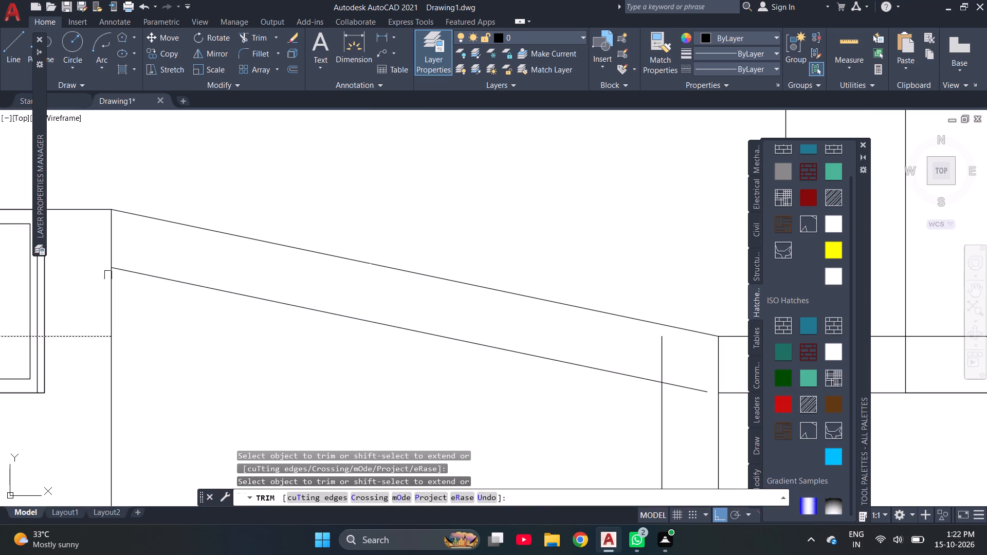
pyautogui.click(658, 356)
pyautogui.click(694, 390)
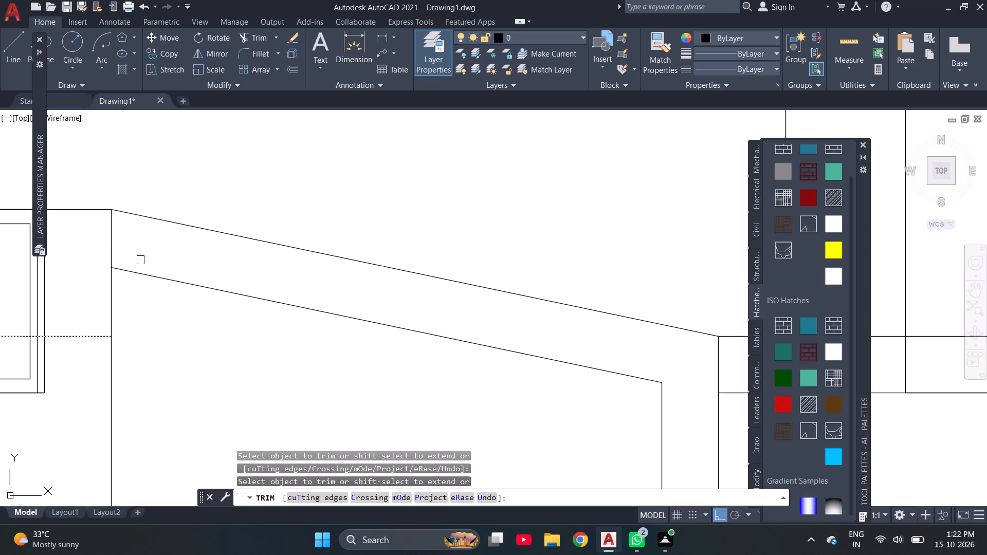
pyautogui.click(114, 243)
pyautogui.scroll(-2, 118, 242)
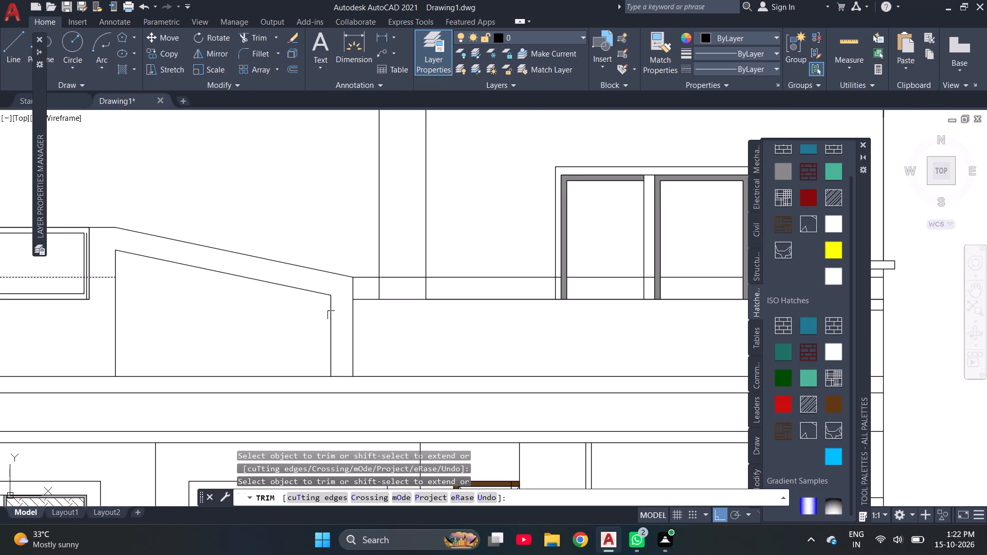
pyautogui.scroll(-2, 367, 343)
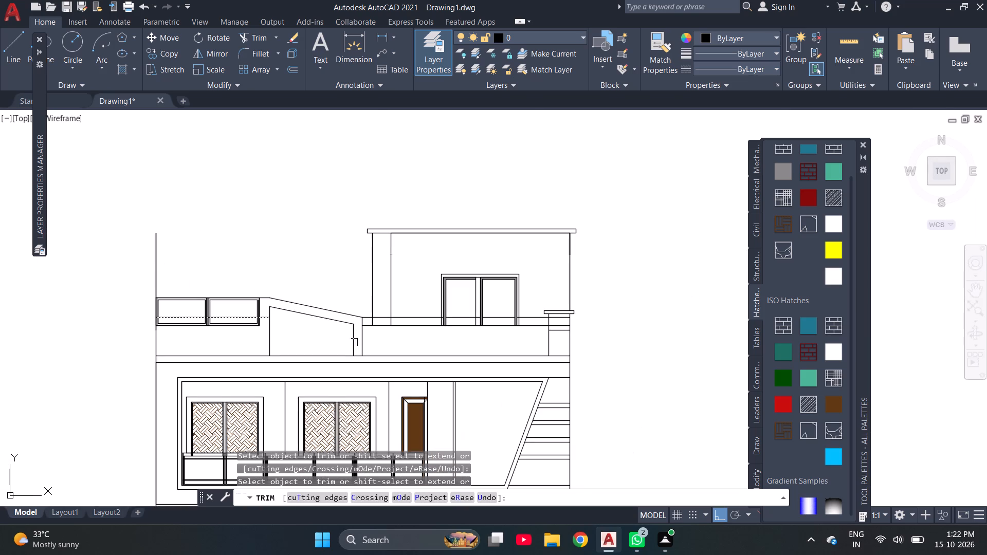
pyautogui.press('Escape')
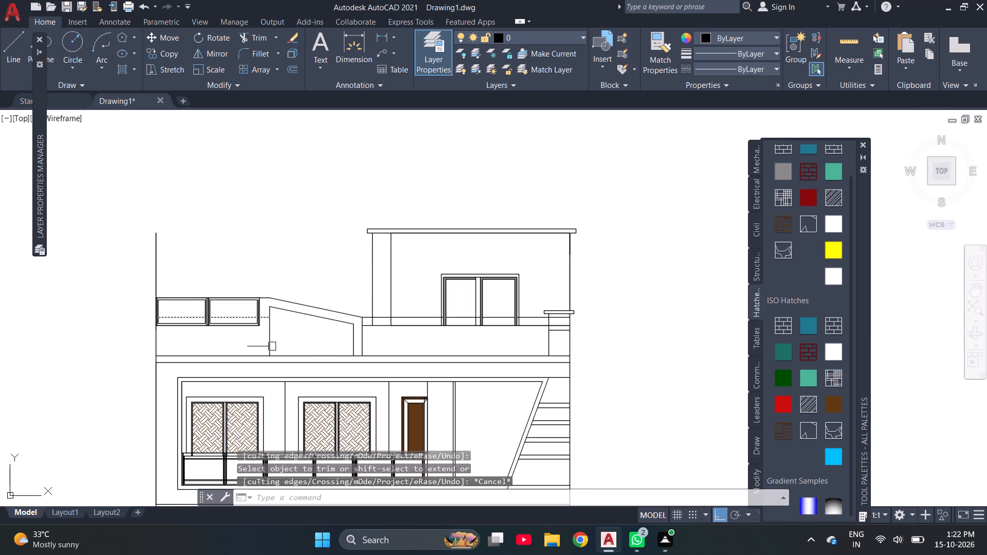
pyautogui.press('Escape')
pyautogui.press('Escape')
# Delete the dashed horizontal line crossing the two terrace parapet windows.
pyautogui.scroll(2, 253, 318)
pyautogui.click(223, 320)
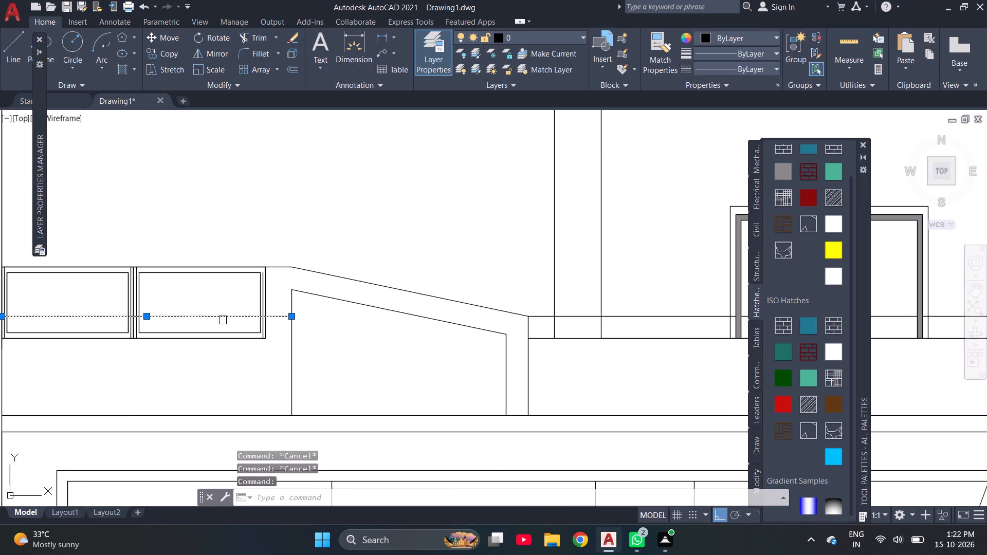
pyautogui.press('Delete')
pyautogui.scroll(-1, 229, 325)
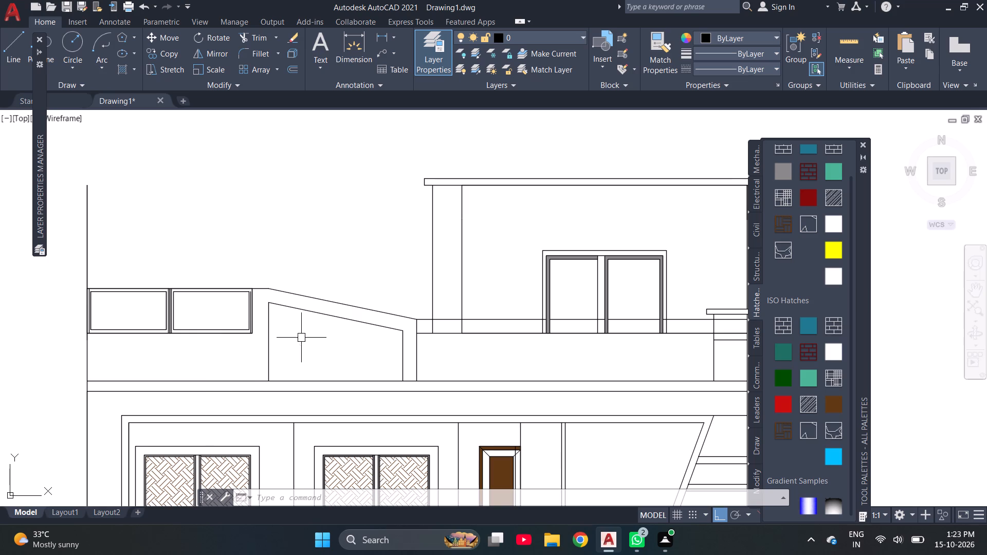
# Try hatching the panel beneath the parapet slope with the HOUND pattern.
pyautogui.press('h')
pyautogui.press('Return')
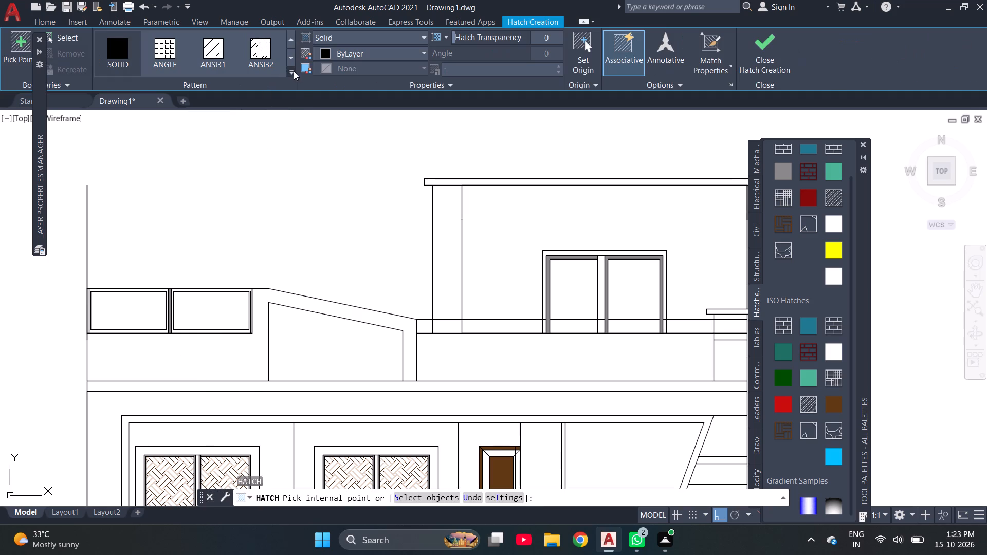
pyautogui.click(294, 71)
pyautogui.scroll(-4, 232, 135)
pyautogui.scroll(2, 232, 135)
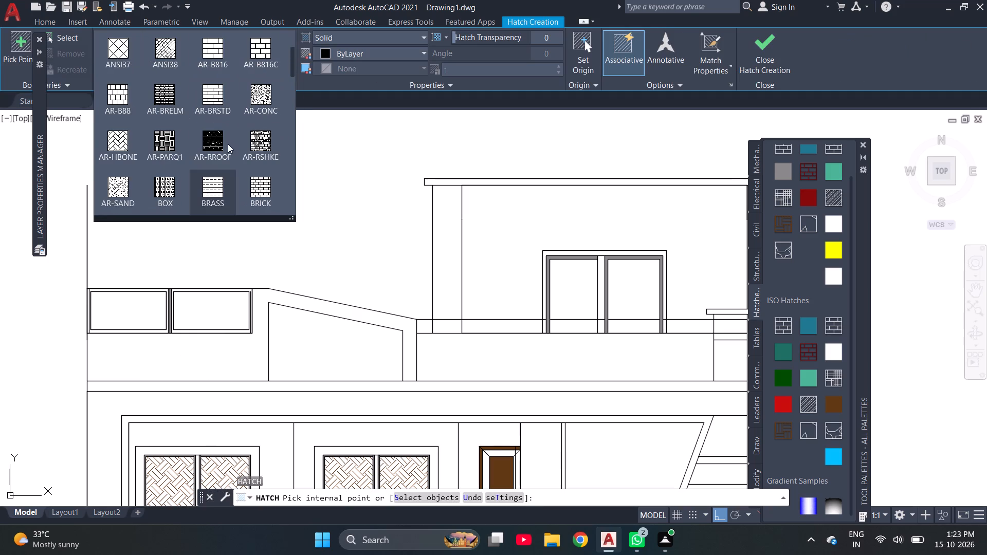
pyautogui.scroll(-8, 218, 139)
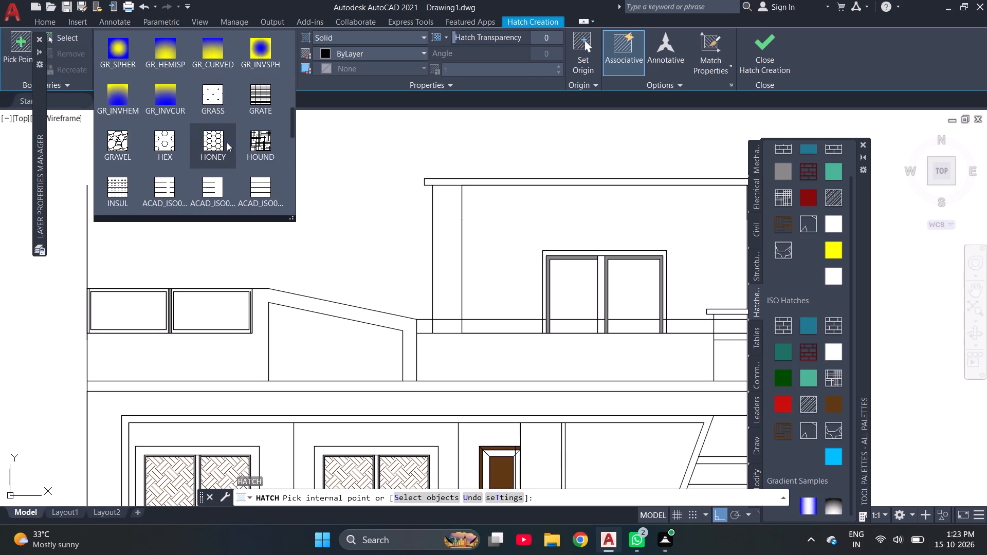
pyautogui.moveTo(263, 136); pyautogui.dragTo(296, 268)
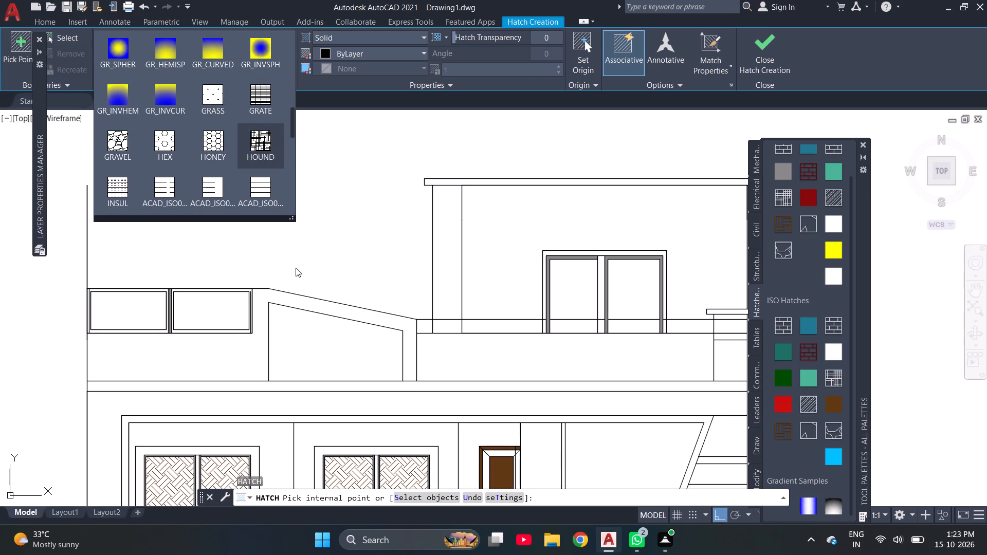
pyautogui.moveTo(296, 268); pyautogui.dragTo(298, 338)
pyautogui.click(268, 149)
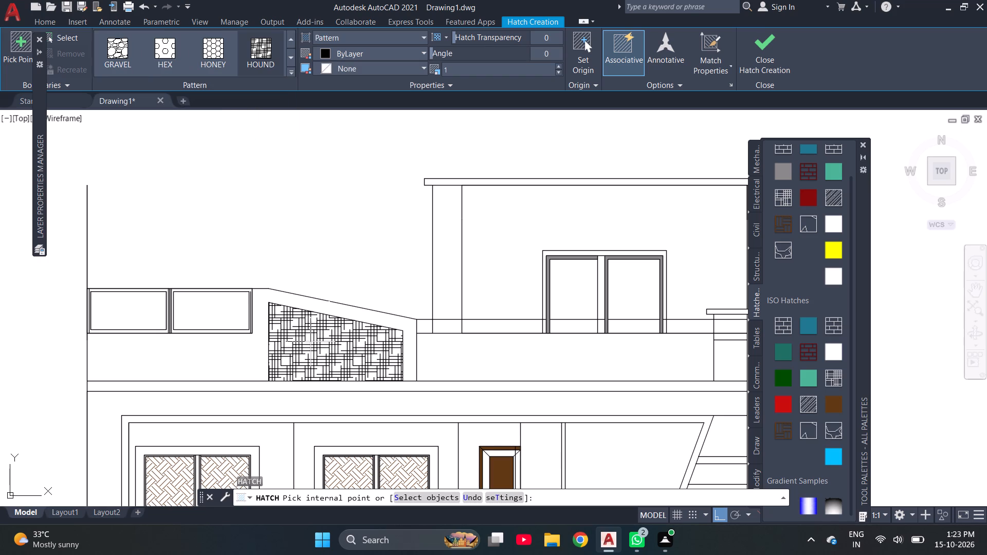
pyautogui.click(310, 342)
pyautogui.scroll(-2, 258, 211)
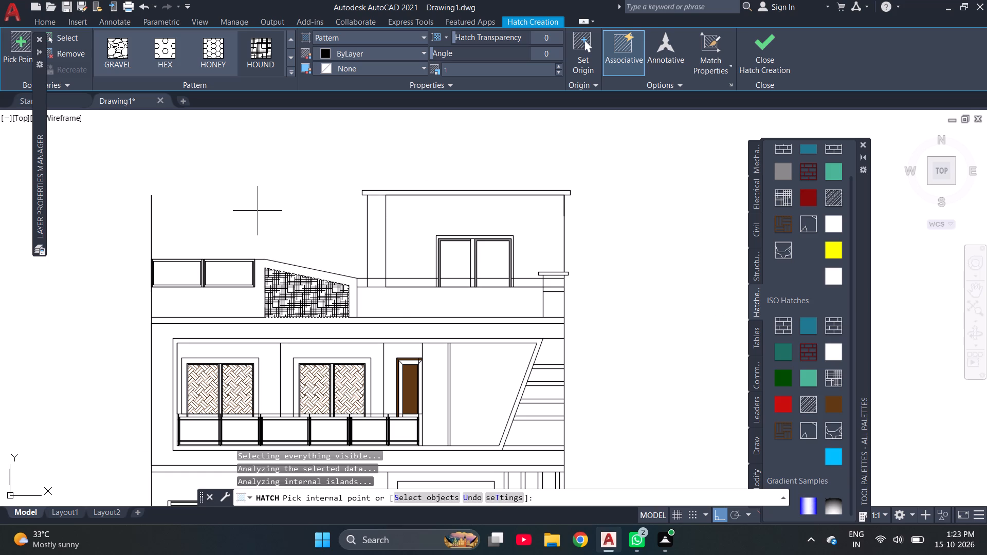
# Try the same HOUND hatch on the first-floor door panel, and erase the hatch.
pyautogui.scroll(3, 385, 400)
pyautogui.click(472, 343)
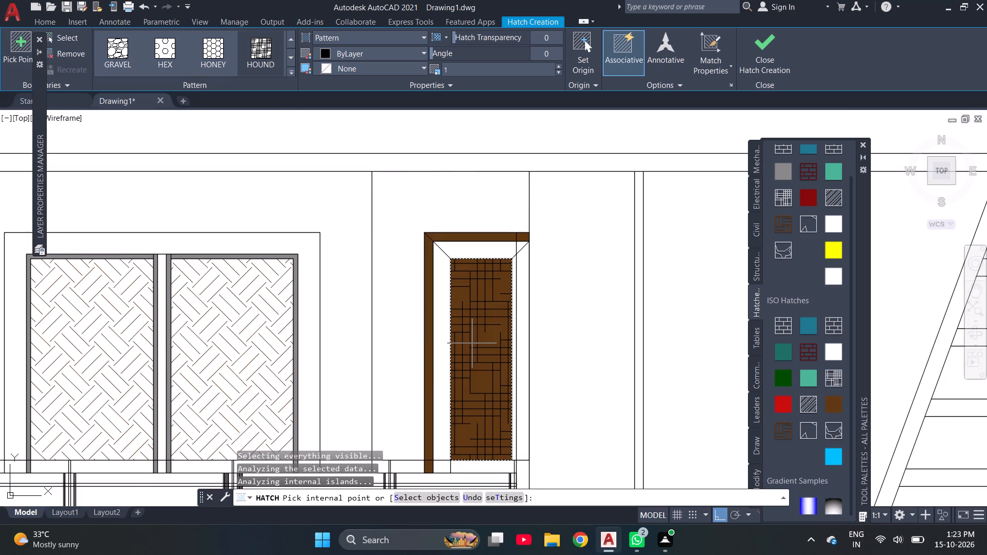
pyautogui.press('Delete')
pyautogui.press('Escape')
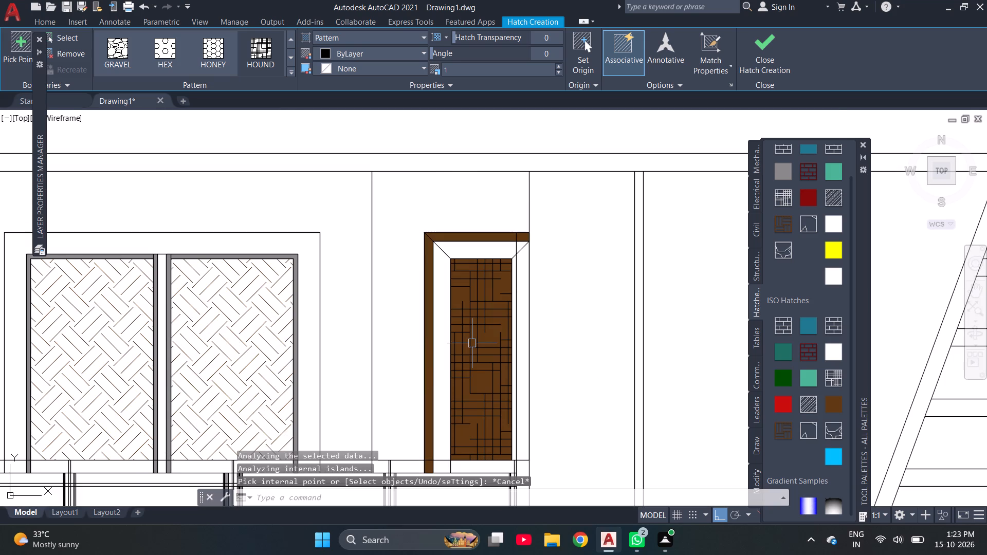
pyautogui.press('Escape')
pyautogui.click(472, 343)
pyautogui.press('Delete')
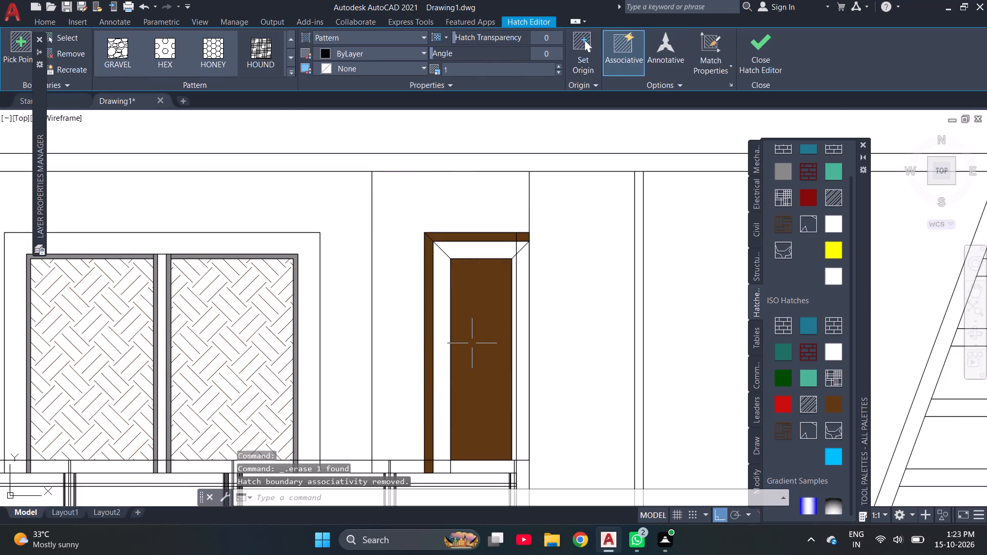
# Delete the solid brown hatches from the first-floor door's panel, side frame and top frame.
pyautogui.click(472, 343)
pyautogui.press('Delete')
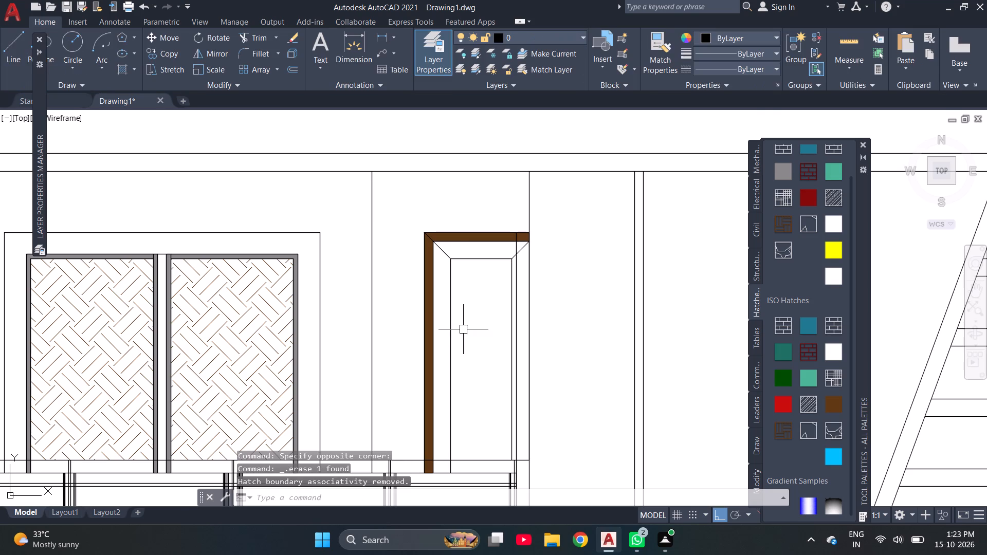
pyautogui.scroll(3, 433, 306)
pyautogui.click(412, 297)
pyautogui.press('Delete')
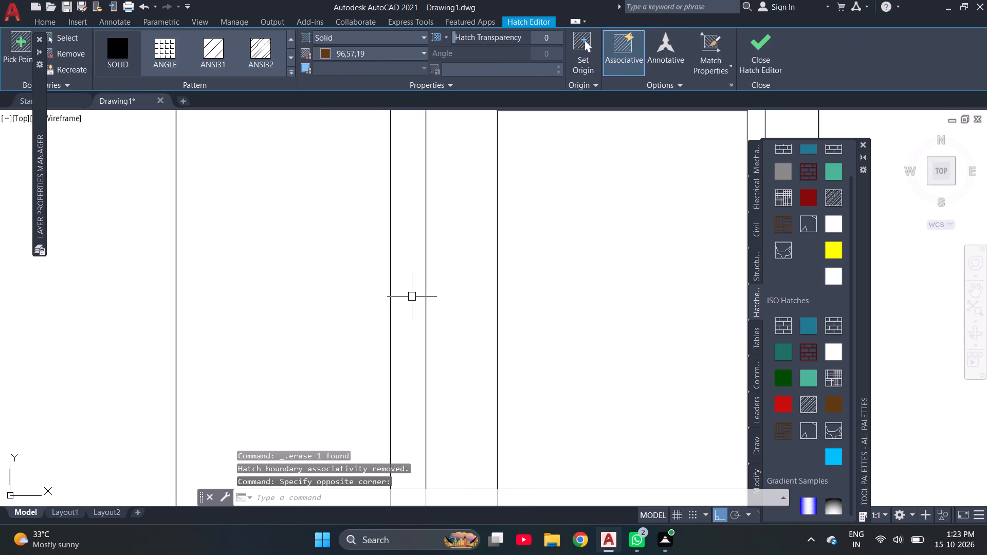
pyautogui.scroll(-6, 412, 297)
pyautogui.scroll(5, 434, 248)
pyautogui.scroll(3, 379, 287)
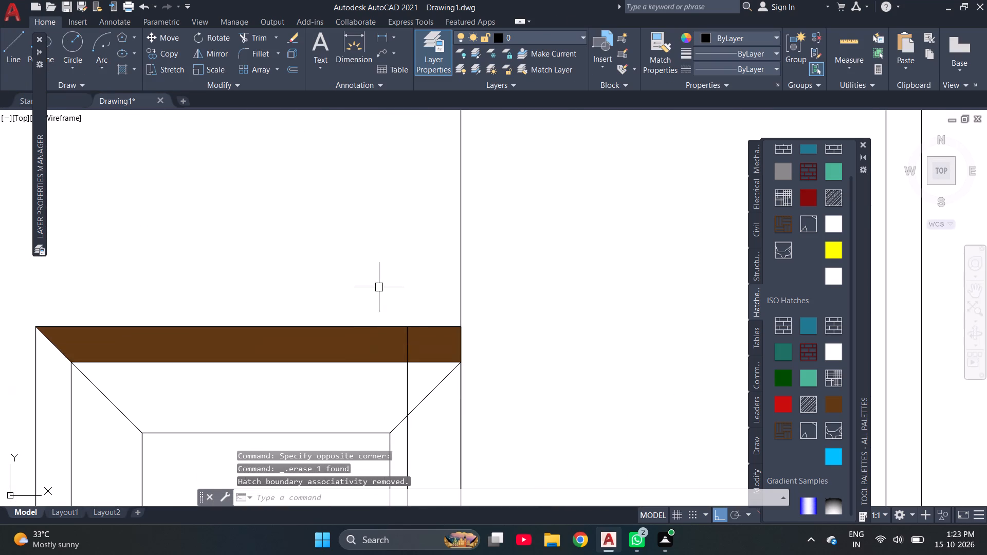
pyautogui.click(332, 351)
pyautogui.press('Delete')
pyautogui.scroll(-3, 328, 351)
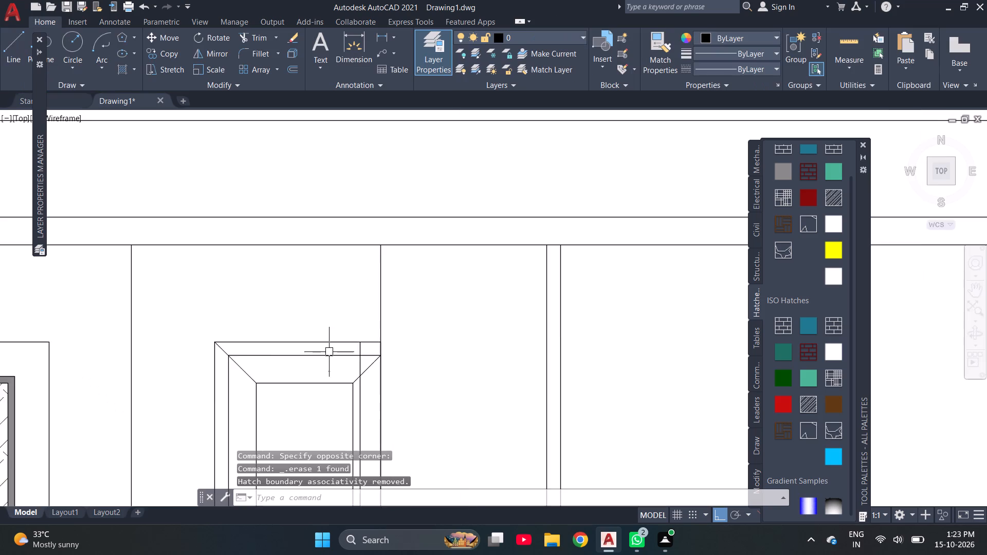
# Delete the herringbone hatches from all four panes of the two first-floor windows.
pyautogui.scroll(-6, 329, 352)
pyautogui.scroll(3, 277, 369)
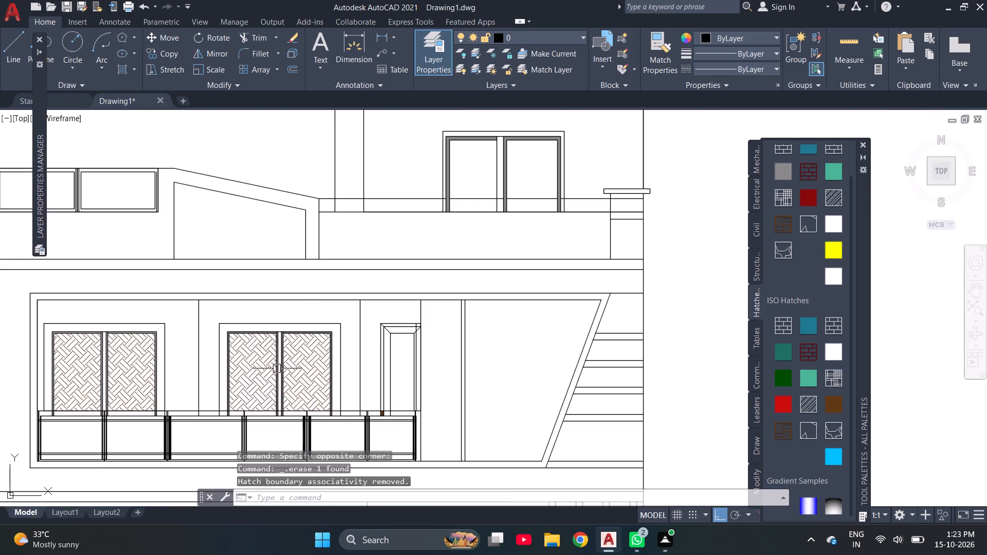
pyautogui.click(247, 376)
pyautogui.press('Delete')
pyautogui.click(297, 369)
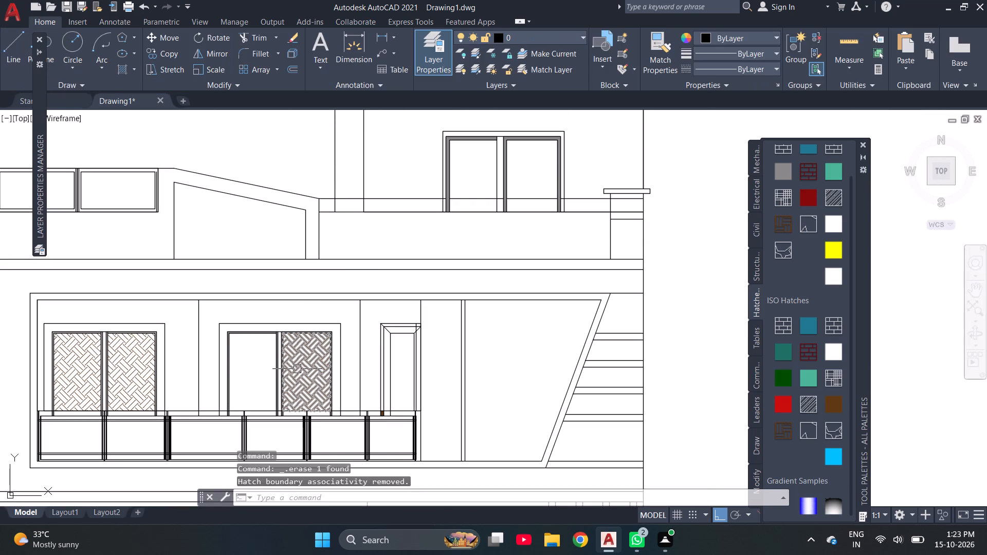
pyautogui.press('Delete')
pyautogui.click(135, 378)
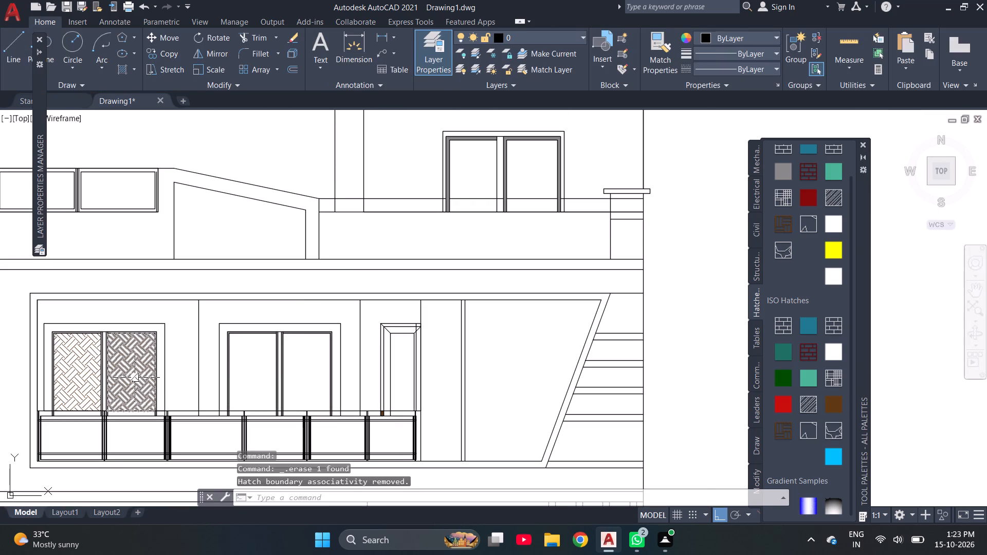
pyautogui.press('Delete')
pyautogui.click(83, 387)
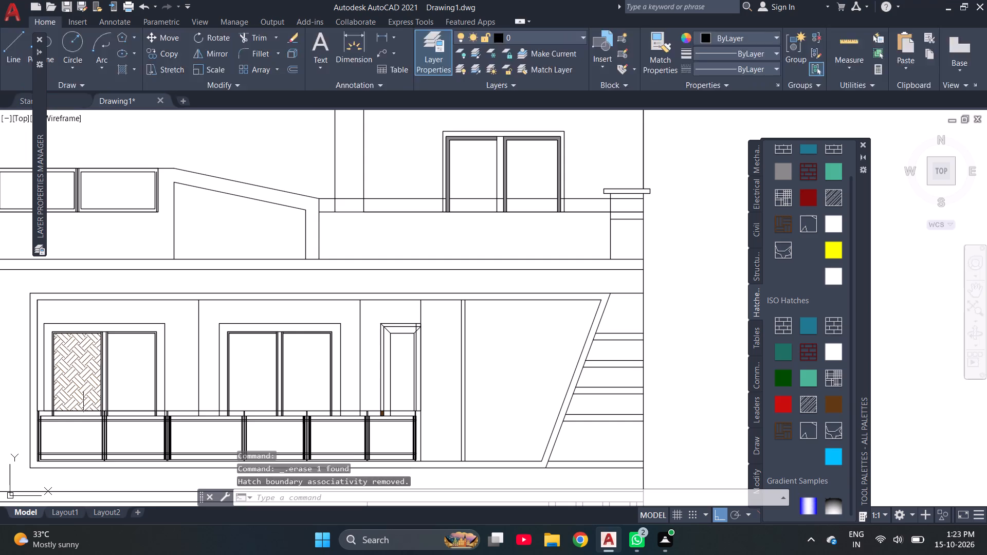
pyautogui.press('Delete')
# Hatch the panel beneath the parapet slope with the HOUND pattern and lower the hatch scale.
pyautogui.scroll(-2, 167, 316)
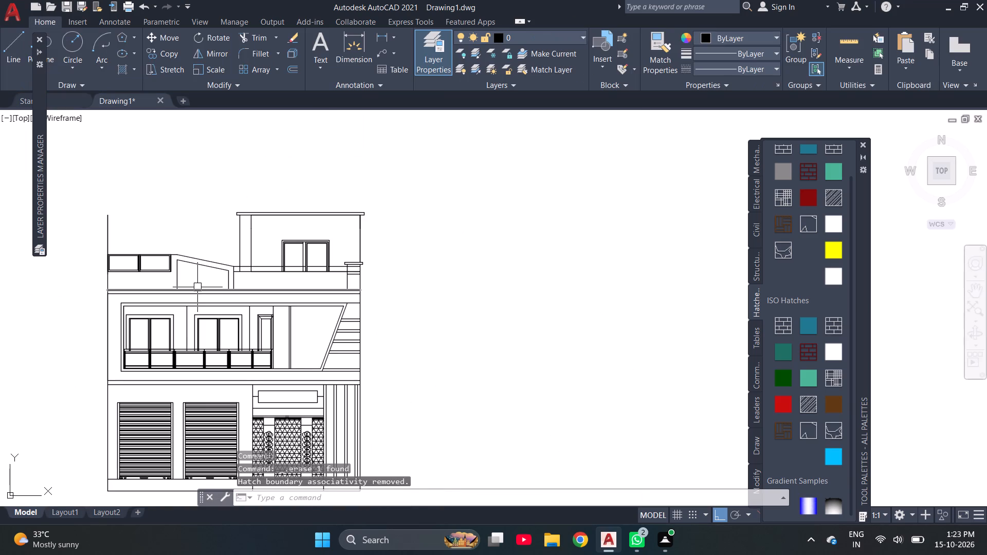
pyautogui.press('h')
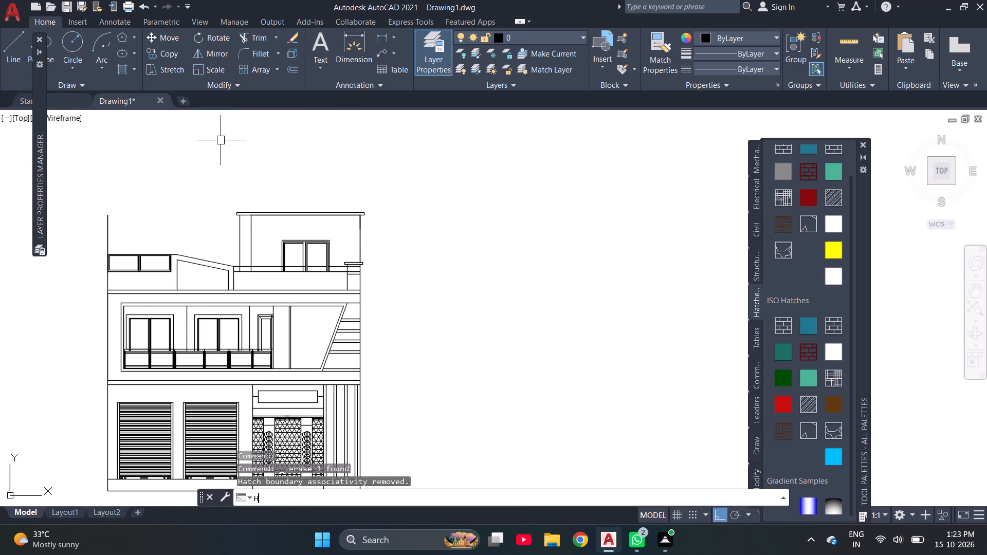
pyautogui.press('Return')
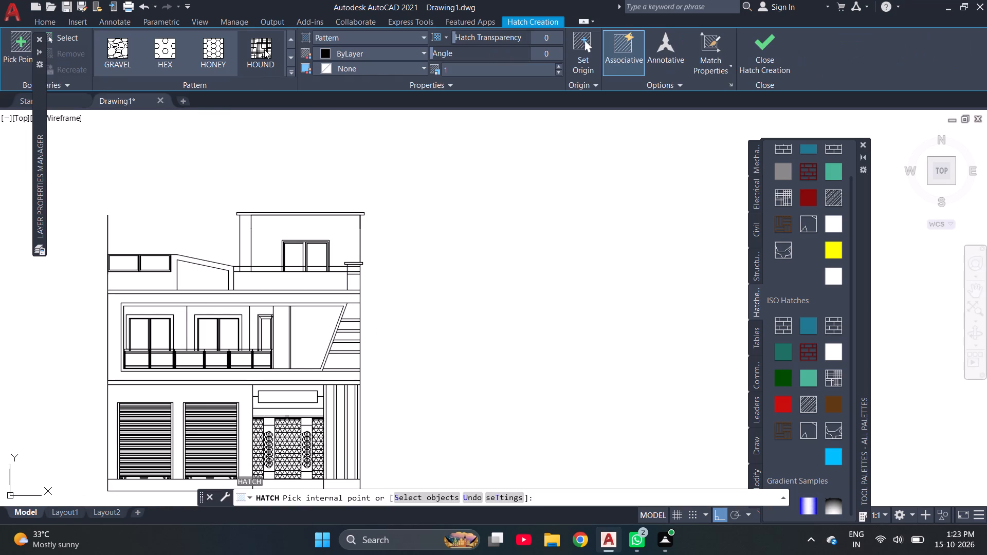
pyautogui.click(263, 45)
pyautogui.click(203, 284)
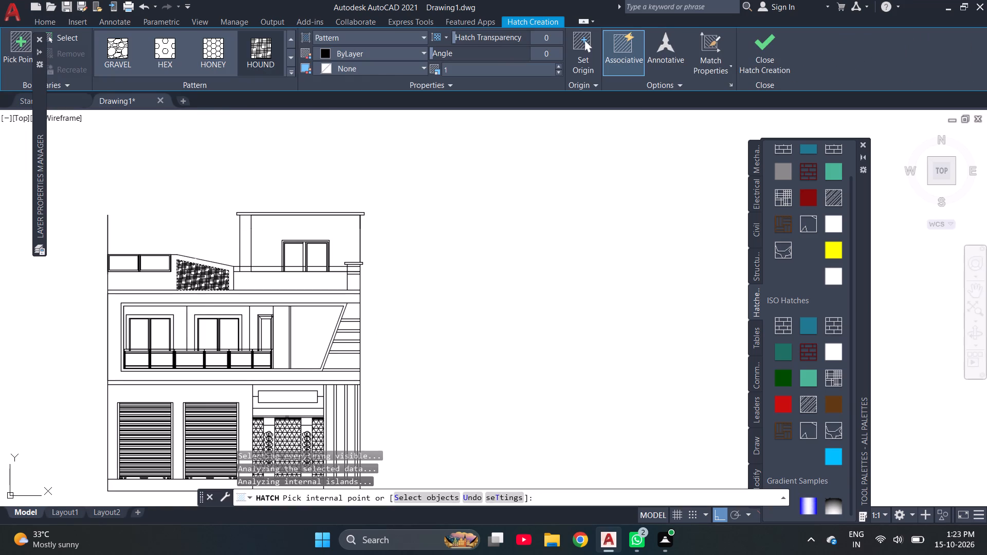
pyautogui.tripleClick(559, 75)
pyautogui.doubleClick(559, 75)
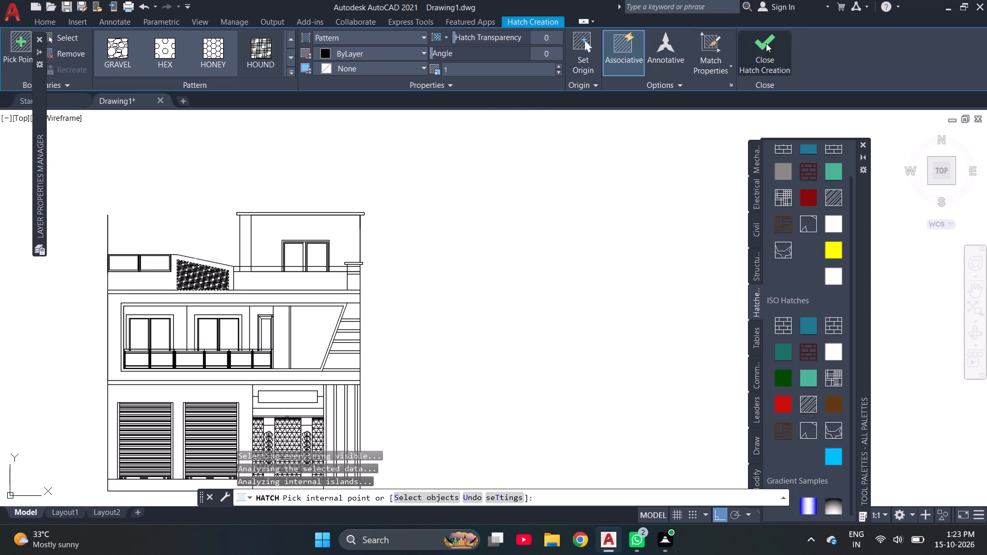
pyautogui.click(759, 47)
pyautogui.scroll(-1, 314, 238)
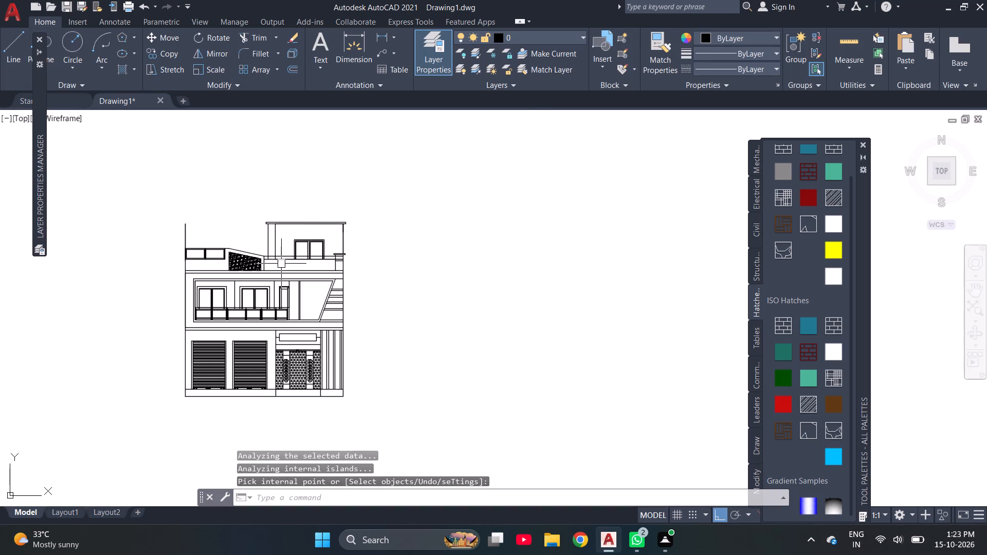
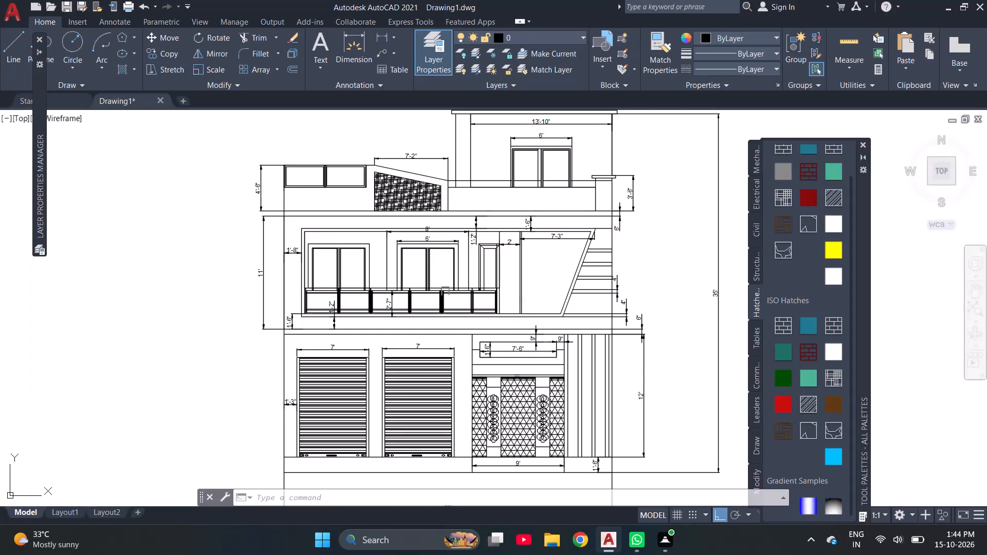
# Look over the ground-floor shutters and gate, the first floor, and the whole front elevation.
pyautogui.scroll(-1, 419, 291)
pyautogui.scroll(2, 476, 354)
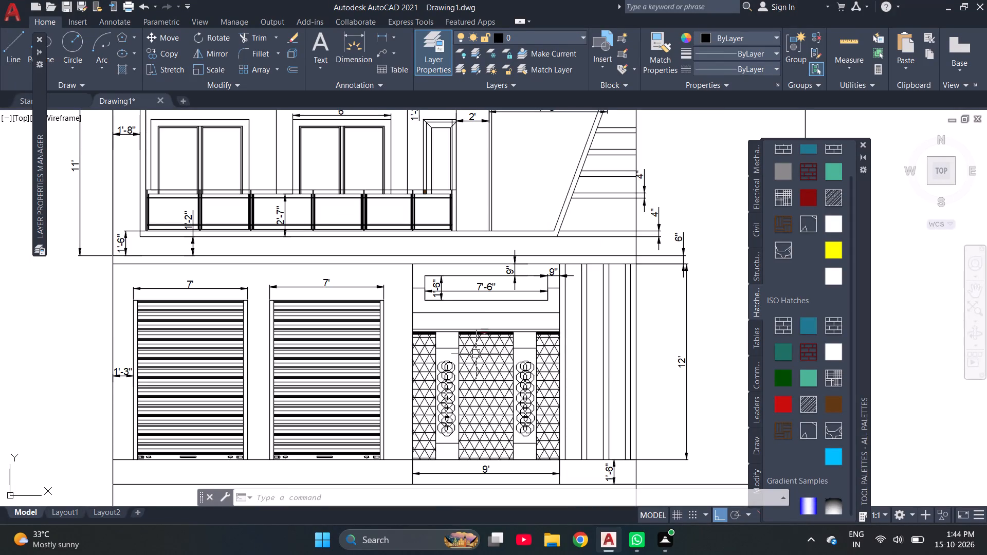
pyautogui.scroll(-1, 374, 330)
pyautogui.scroll(-1, 312, 298)
pyautogui.scroll(2, 448, 248)
pyautogui.scroll(2, 304, 383)
pyautogui.scroll(-3, 275, 315)
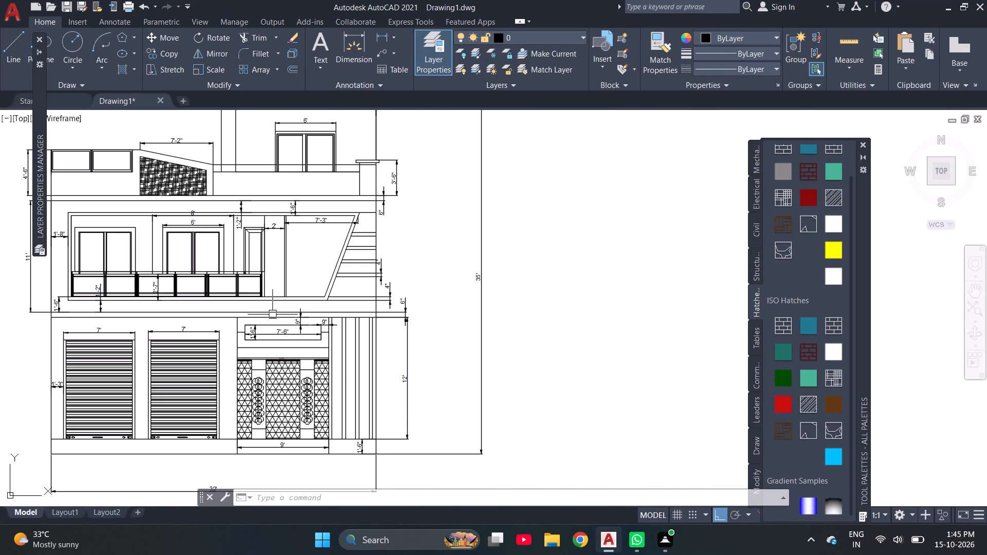
pyautogui.scroll(-1, 339, 307)
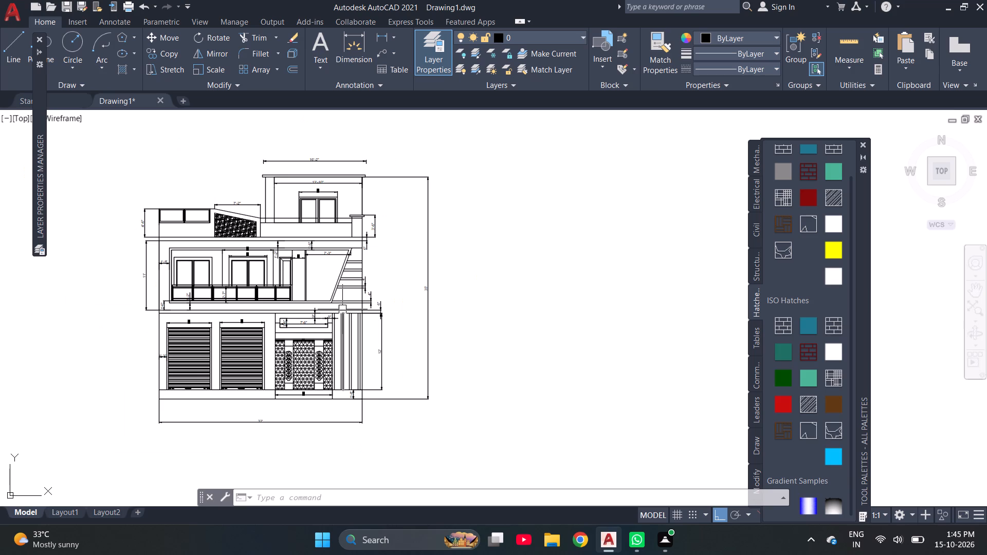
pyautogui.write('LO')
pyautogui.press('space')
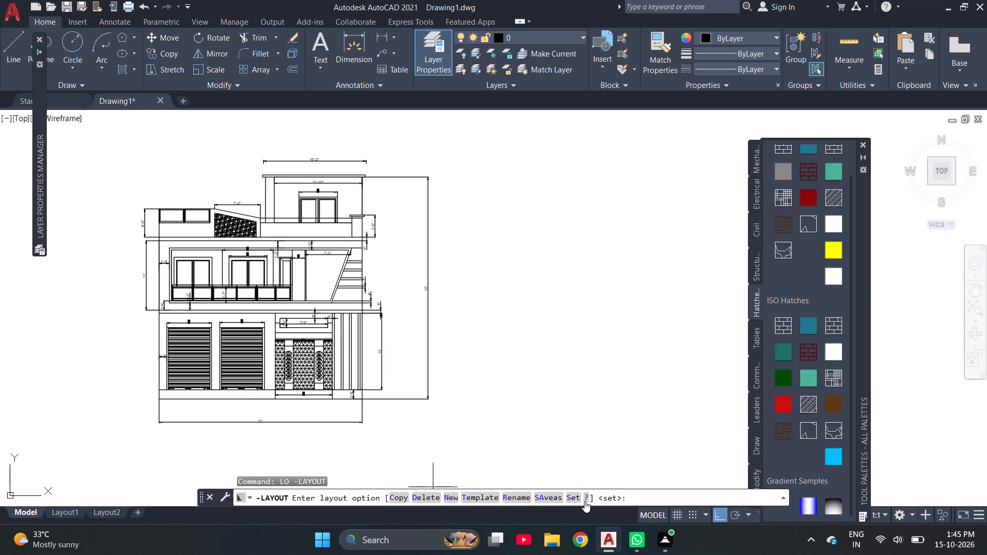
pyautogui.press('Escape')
# Turn on log file recording with the LOGFILEON command.
pyautogui.write('LO')
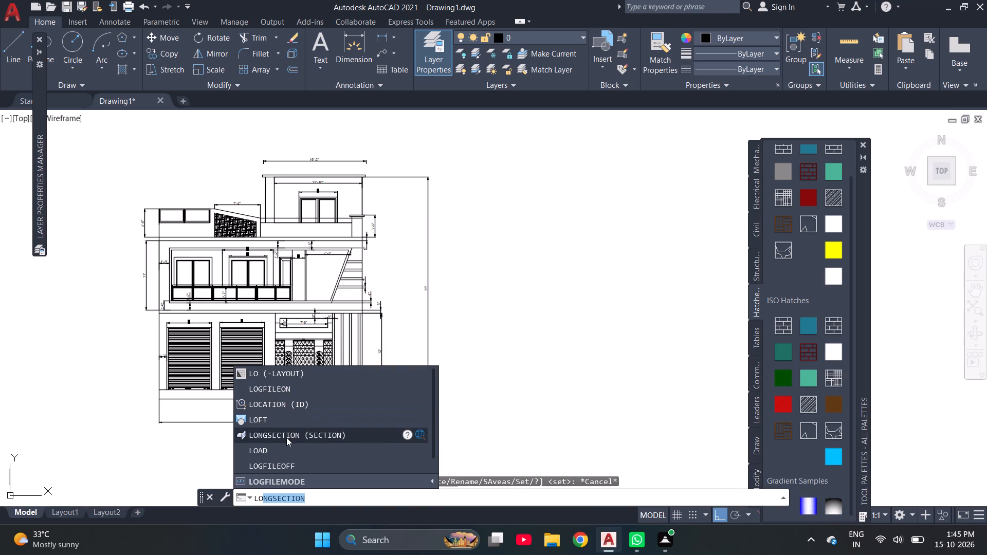
pyautogui.press('g')
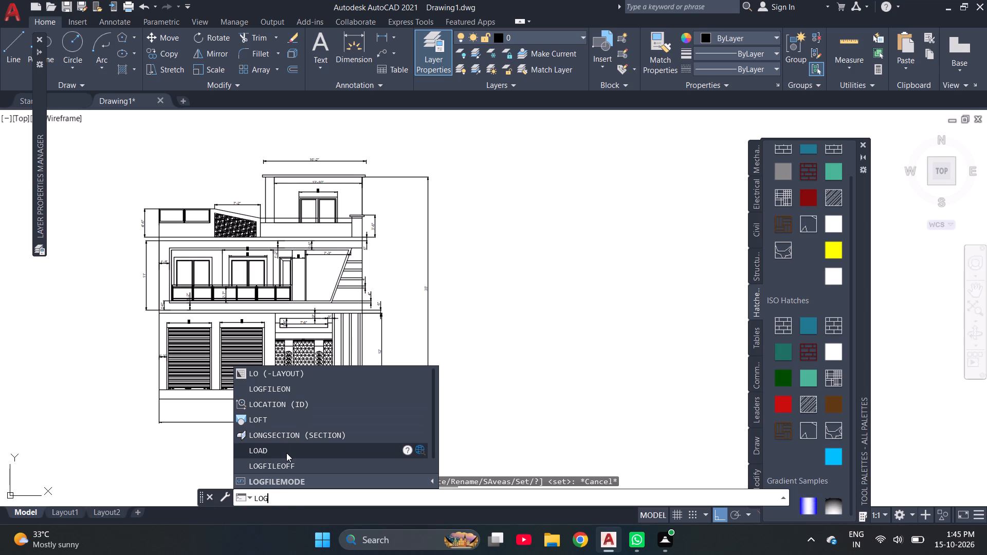
pyautogui.click(293, 394)
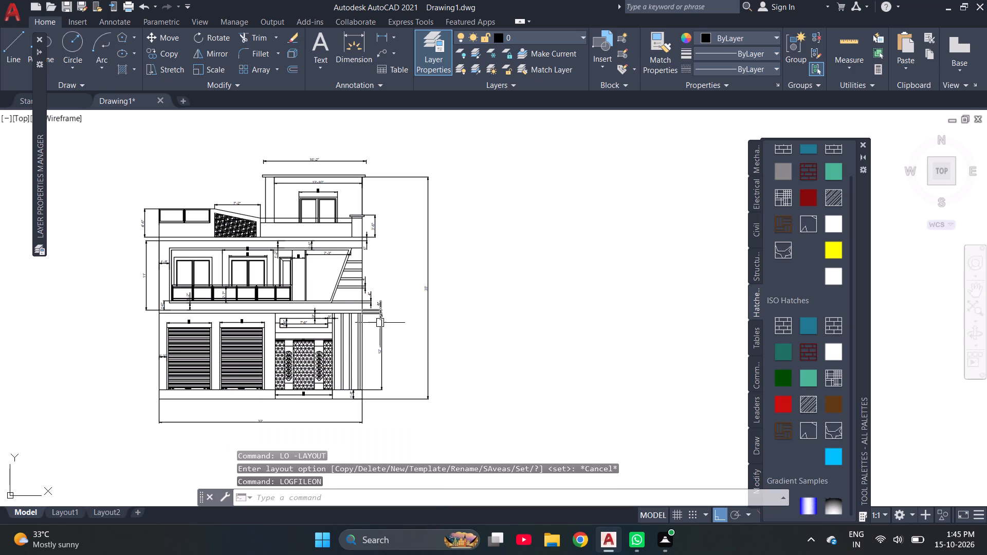
# Add a linear dimension for the overall width of the leftmost first-floor window frame, placed just above the frame.
pyautogui.scroll(3, 159, 279)
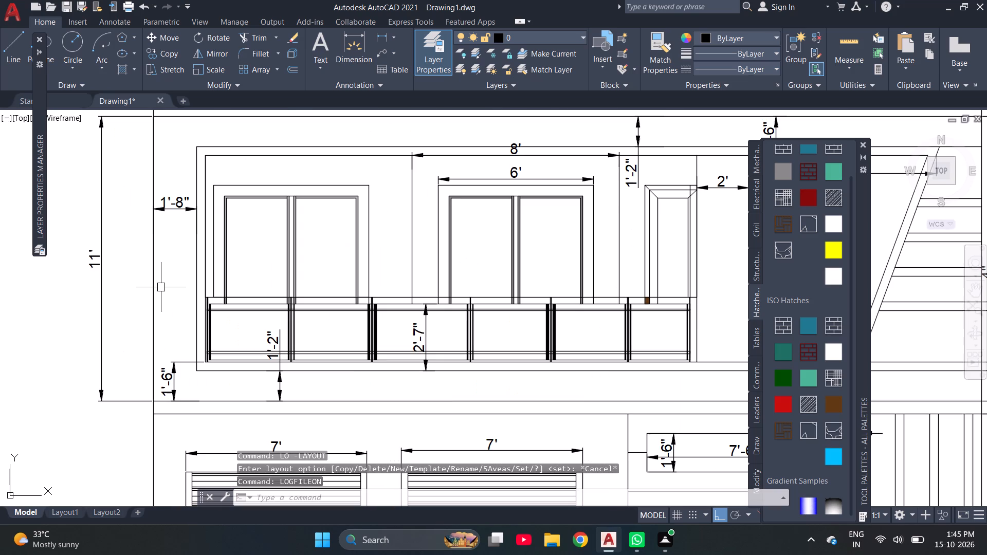
pyautogui.press('l')
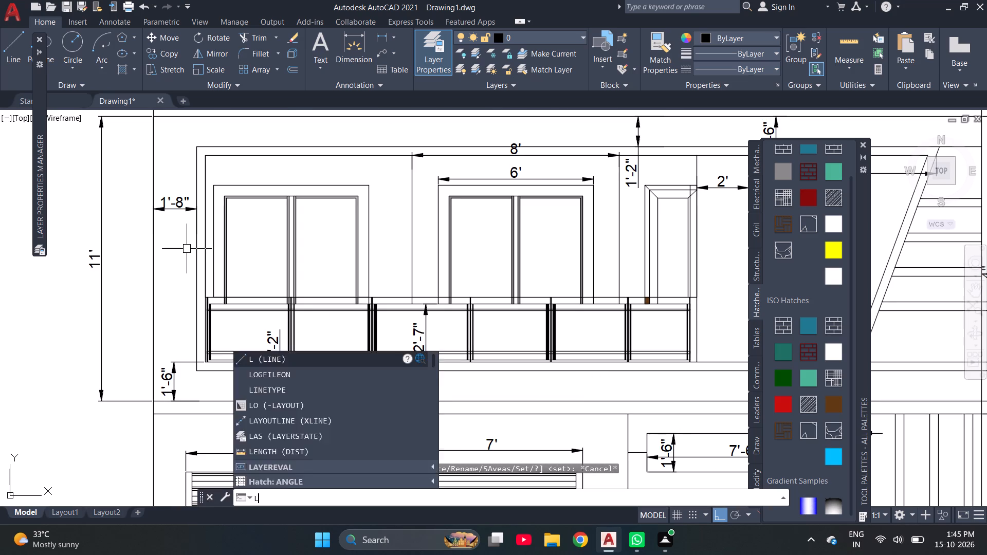
pyautogui.press('Escape')
pyautogui.write('DIML')
pyautogui.press('space')
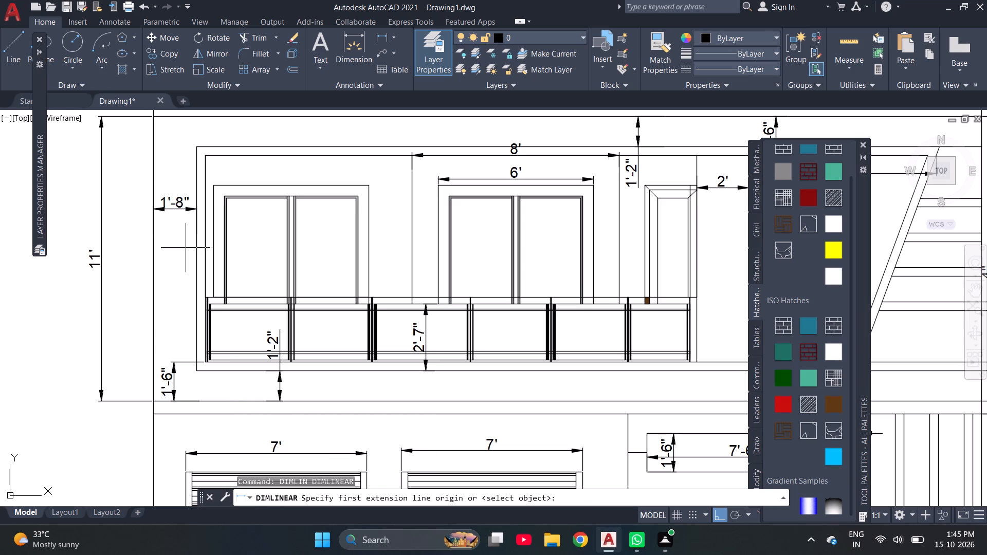
pyautogui.click(211, 187)
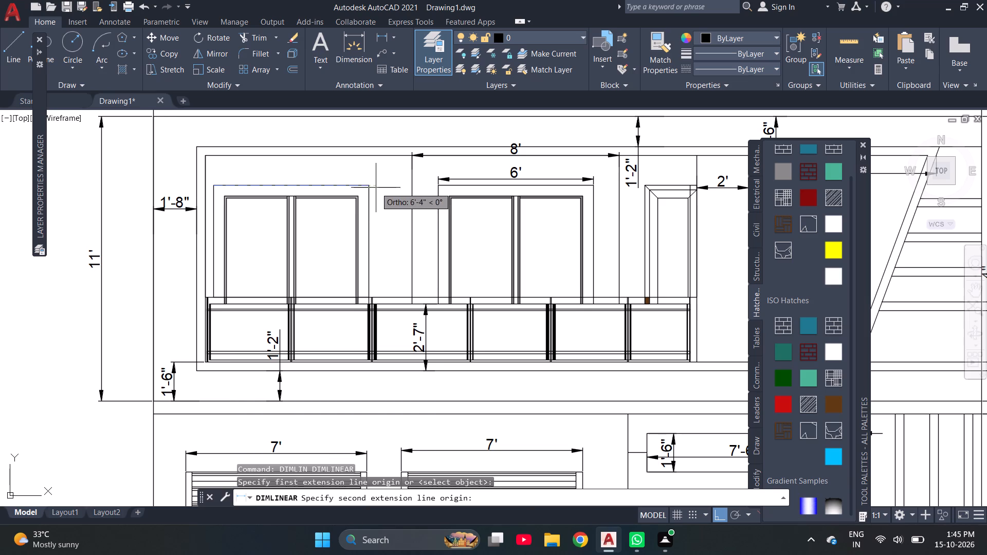
pyautogui.click(370, 188)
pyautogui.click(369, 175)
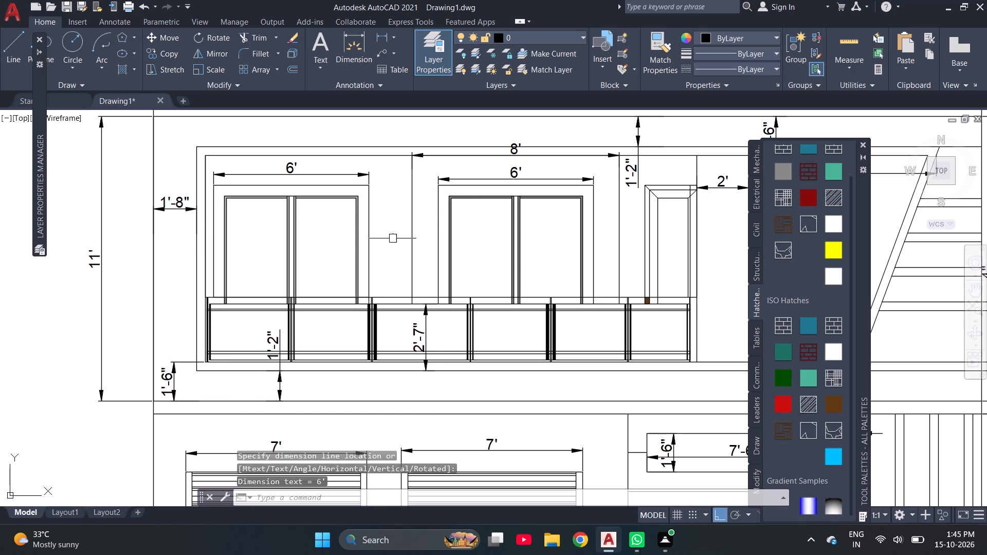
# Add a horizontal linear dimension for the gap between the leftmost first-floor window frame and the 8' bay beside it.
pyautogui.press('space')
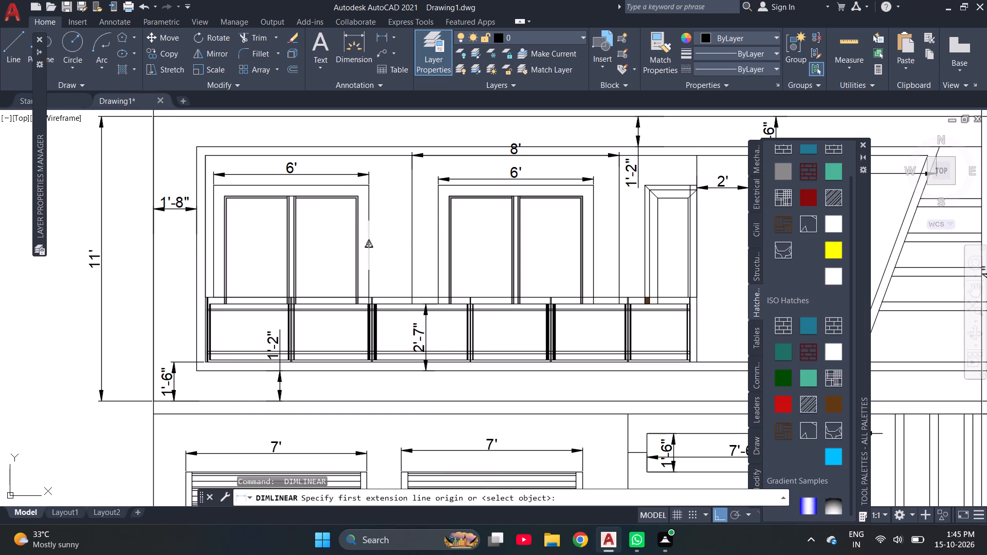
pyautogui.click(368, 244)
pyautogui.click(410, 248)
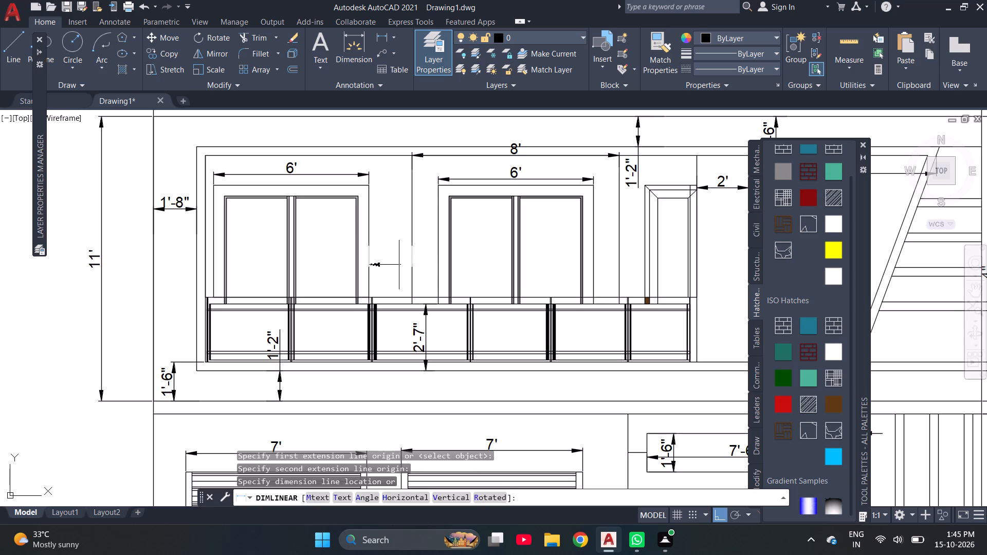
pyautogui.click(399, 265)
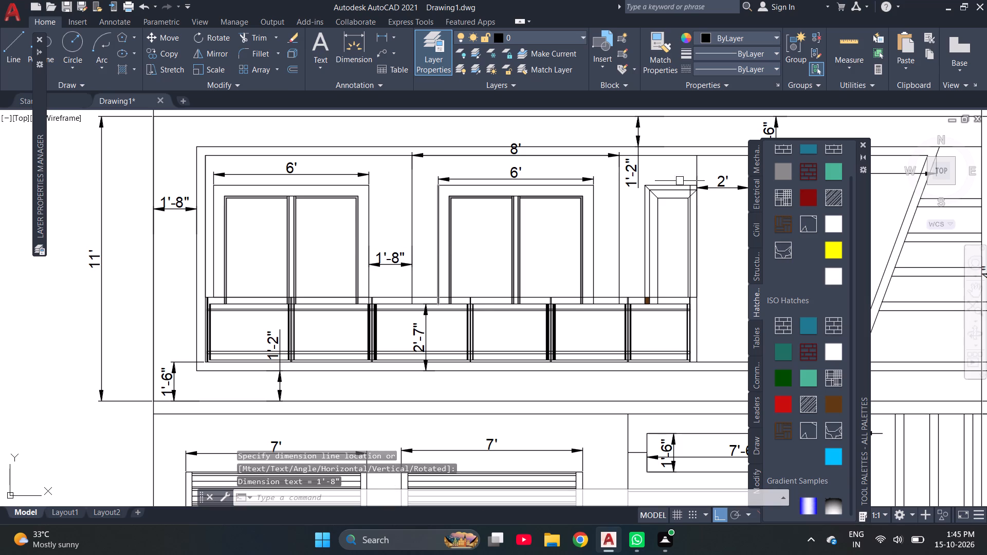
# Add a linear dimension for the full width of the two-pane terrace parapet panel, placed just below it.
pyautogui.scroll(-1, 373, 242)
pyautogui.scroll(-1, 444, 231)
pyautogui.scroll(2, 433, 182)
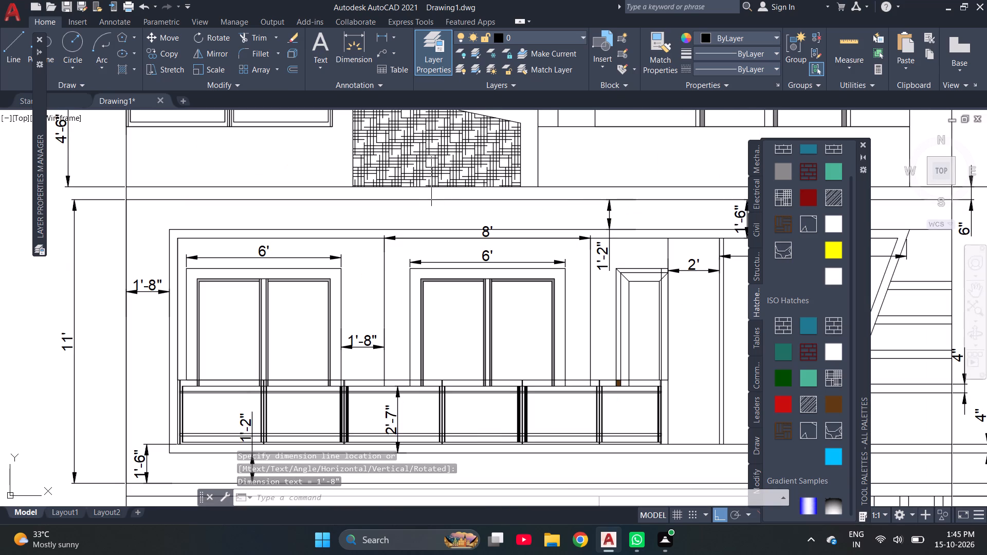
pyautogui.scroll(-1, 379, 194)
pyautogui.press('space')
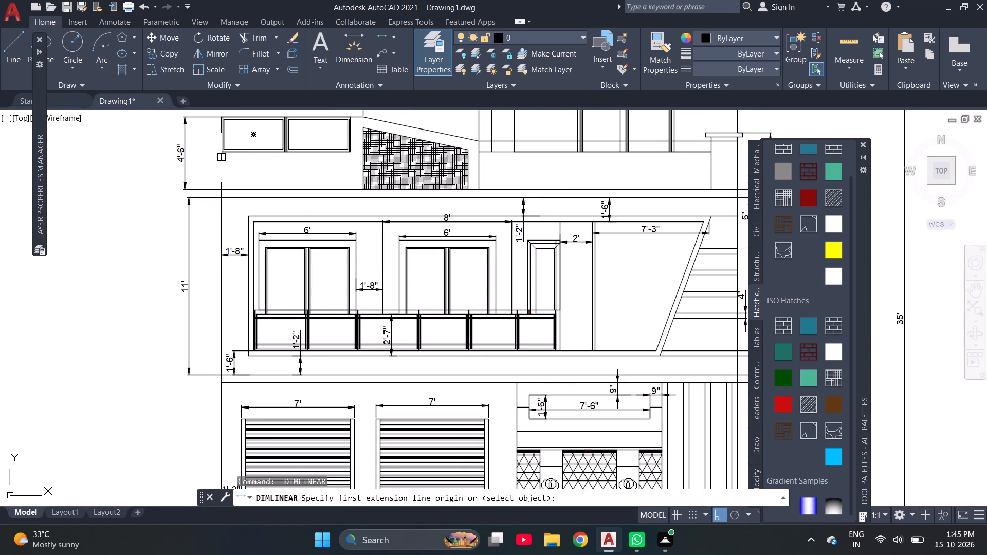
pyautogui.scroll(2, 225, 147)
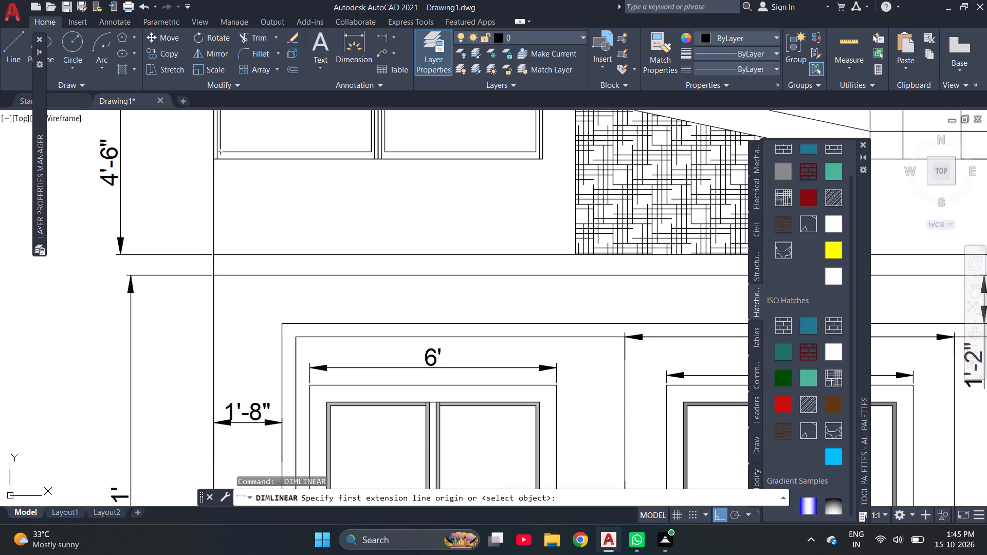
pyautogui.click(214, 156)
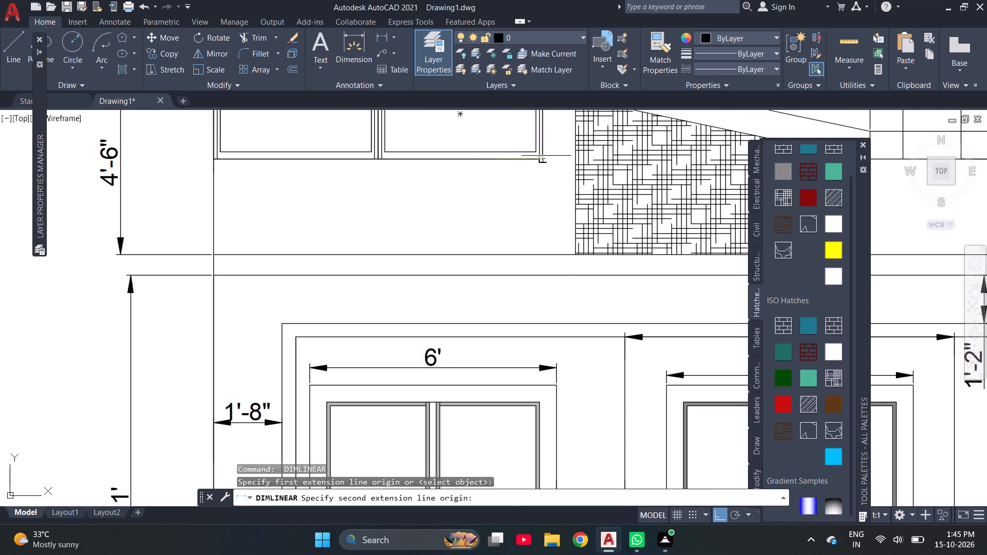
pyautogui.click(545, 157)
pyautogui.click(533, 194)
# Add a vertical linear dimension for the thickness of the cap on the terrace parapet's right-hand pillar.
pyautogui.scroll(-3, 385, 198)
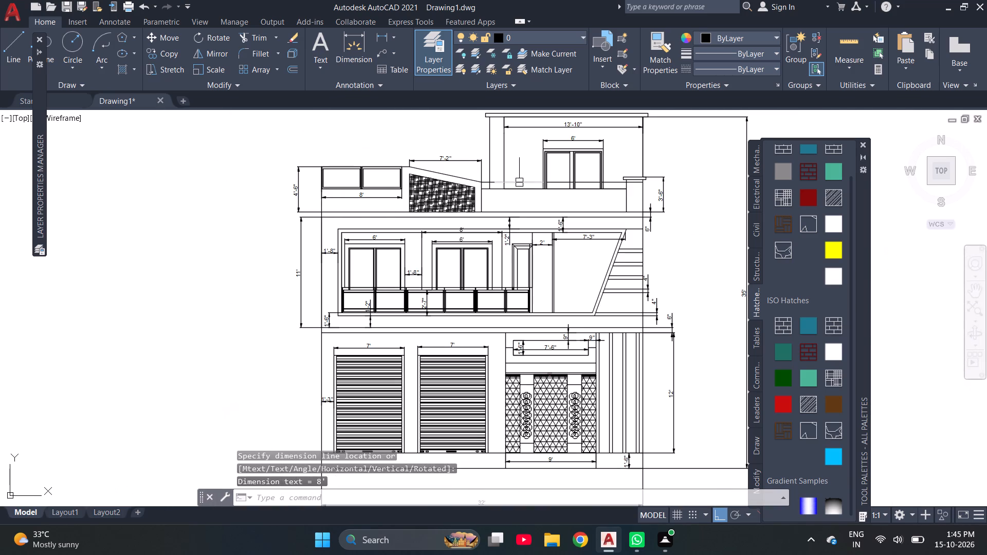
pyautogui.scroll(3, 595, 178)
pyautogui.scroll(-2, 554, 219)
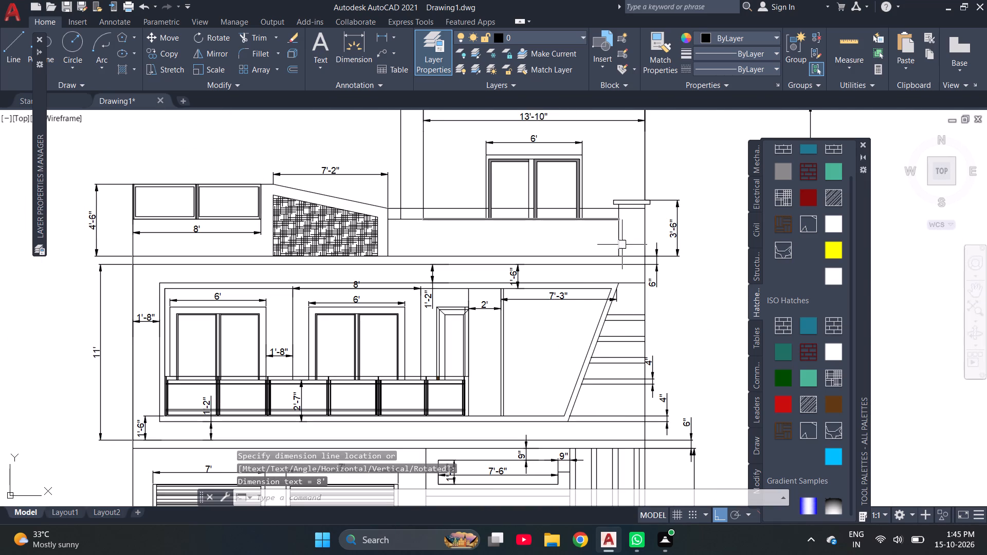
pyautogui.scroll(3, 636, 213)
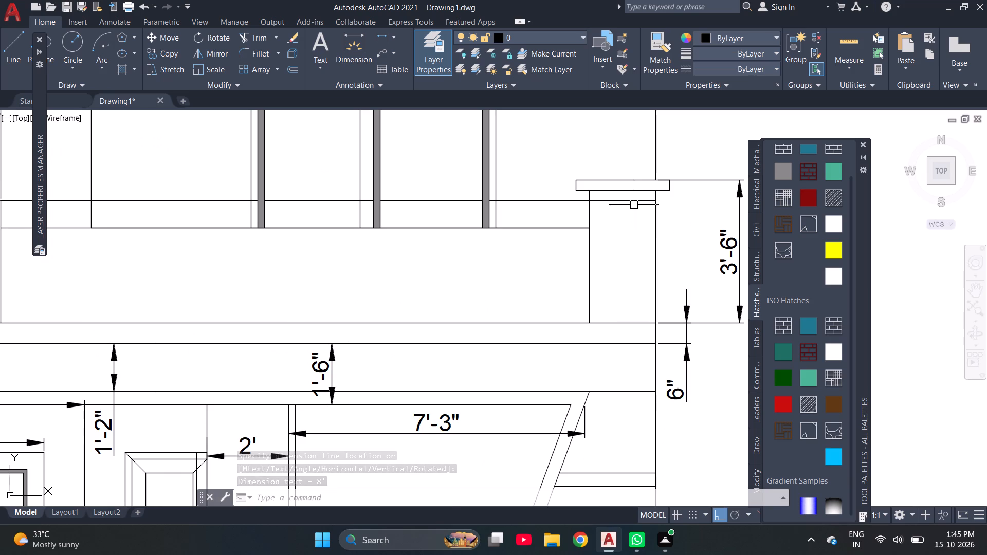
pyautogui.press('space')
pyautogui.click(578, 195)
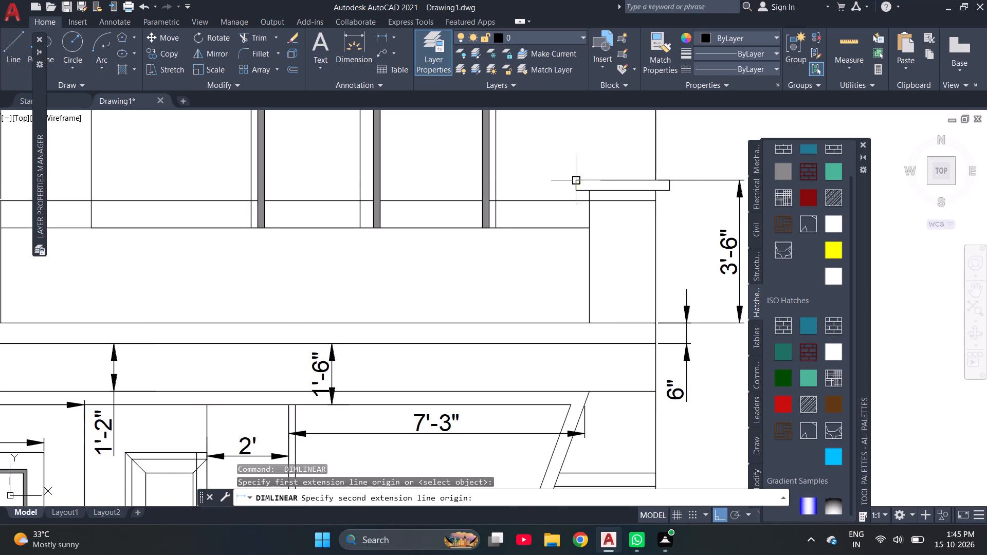
pyautogui.click(578, 180)
pyautogui.click(585, 169)
pyautogui.scroll(-3, 506, 253)
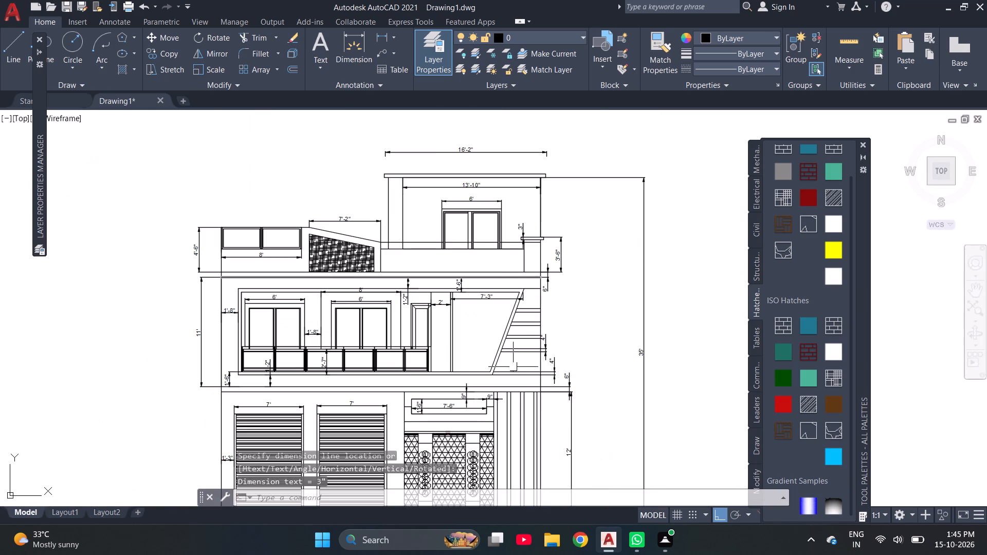
pyautogui.scroll(-2, 395, 332)
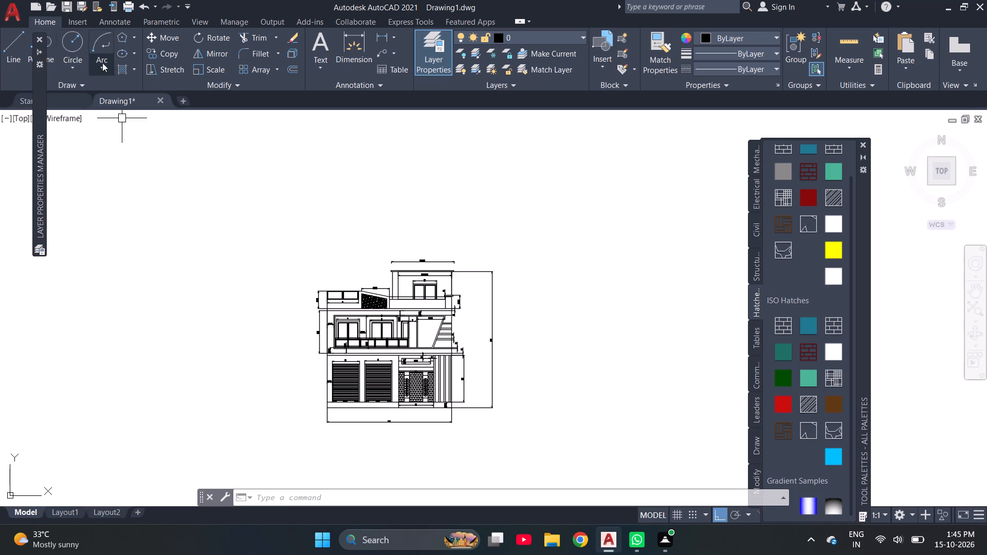
# Save the drawing in Documents under the name ELEVATION PLAN G + 1 FLOOR.
pyautogui.click(10, 7)
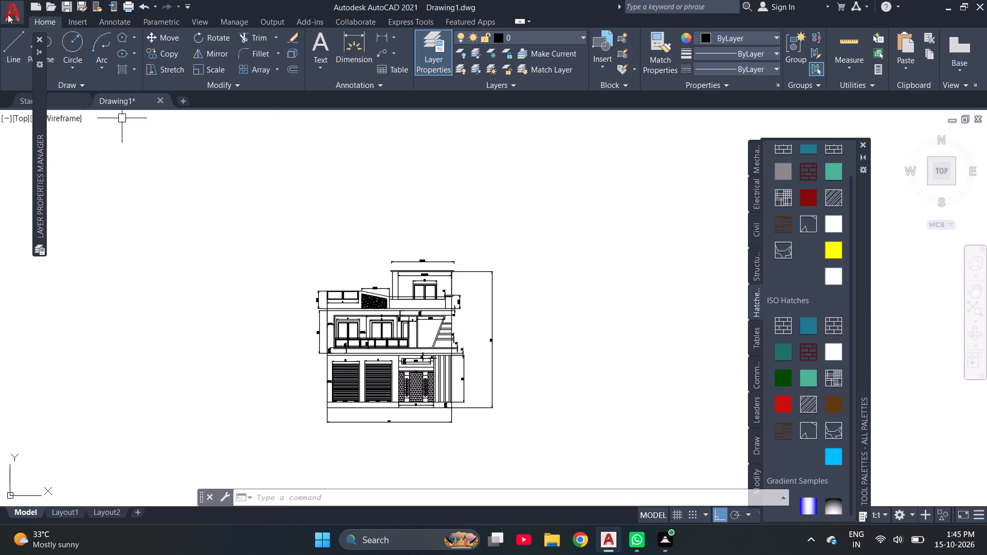
pyautogui.click(41, 166)
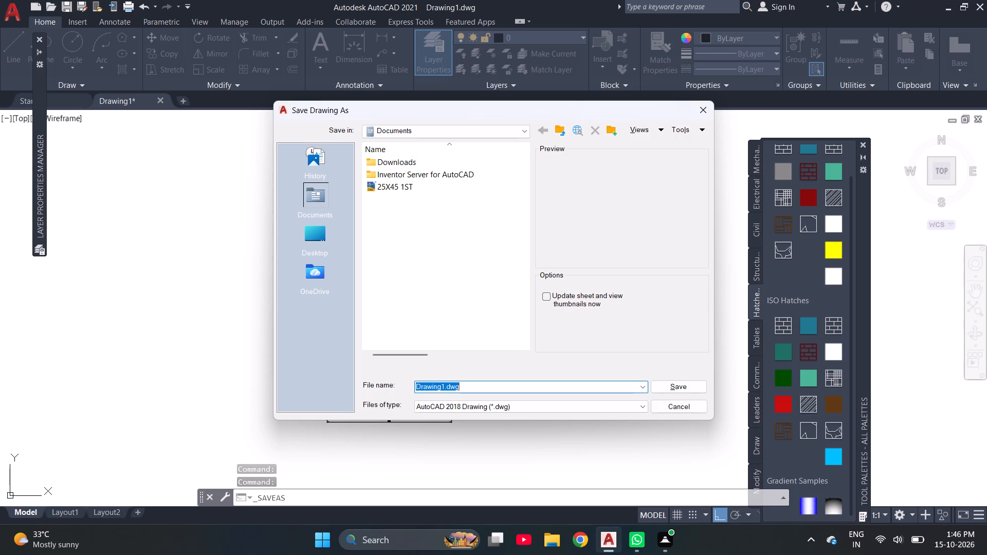
pyautogui.press('BackSpace')
pyautogui.press('BackSpace')
pyautogui.press('BackSpace')
pyautogui.press('BackSpace')
pyautogui.press('BackSpace')
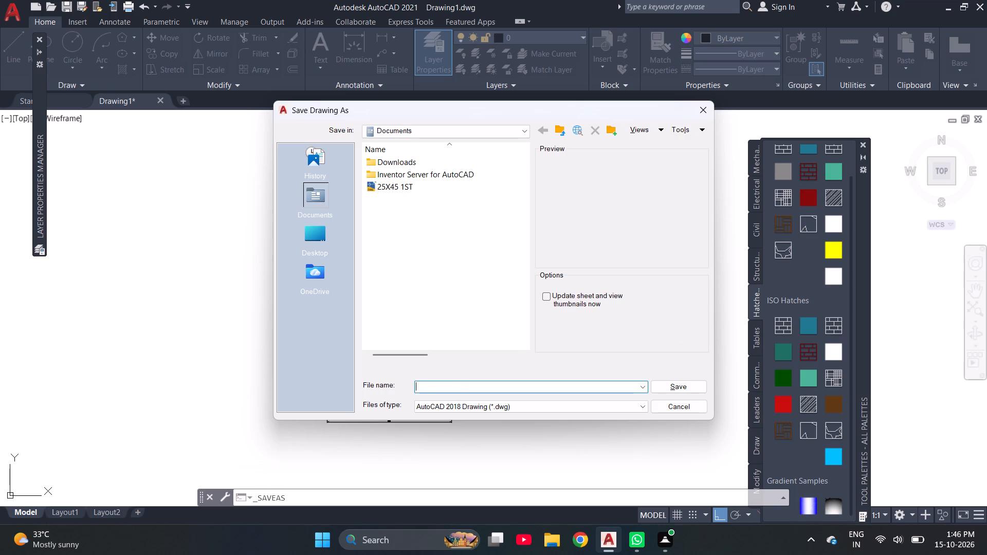
pyautogui.write('15')
pyautogui.write('-10-2025')
pyautogui.press('BackSpace')
pyautogui.write('6')
pyautogui.press('space')
pyautogui.write('ELE')
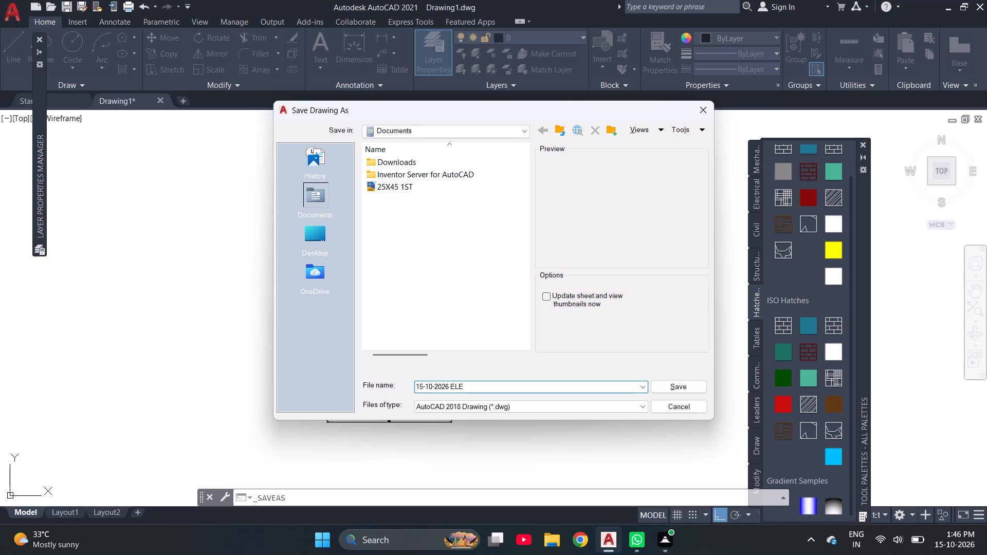
pyautogui.hotkey('ctrl', 'a')
pyautogui.write('ELEVATION')
pyautogui.press('space')
pyautogui.write('PLAN')
pyautogui.press('space')
pyautogui.write('G + 1 FLOOR')
pyautogui.press('space')
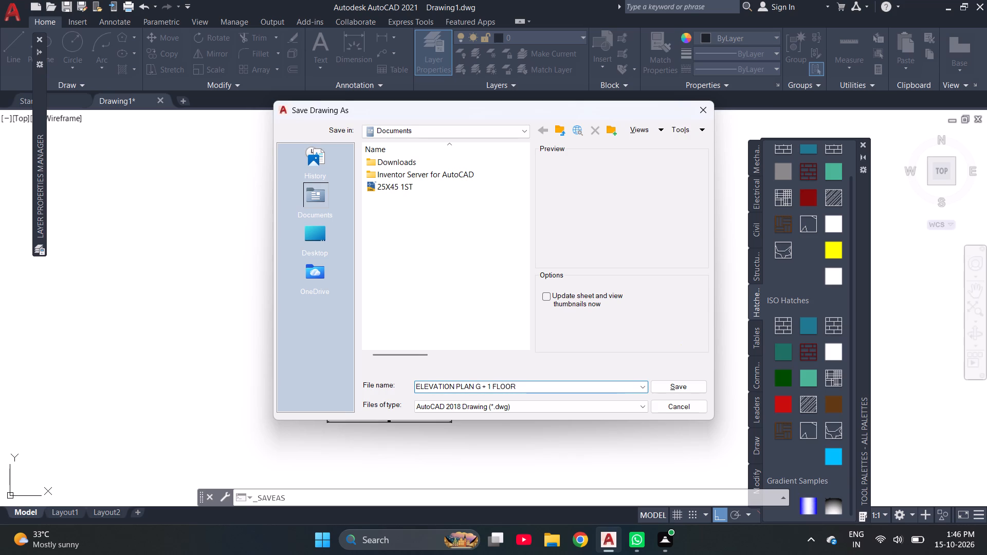
pyautogui.press('Return')
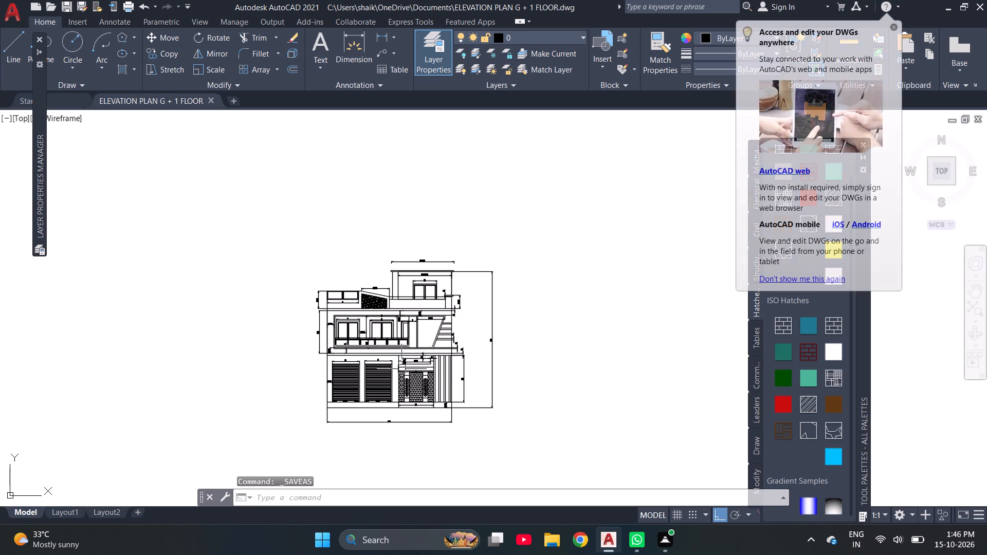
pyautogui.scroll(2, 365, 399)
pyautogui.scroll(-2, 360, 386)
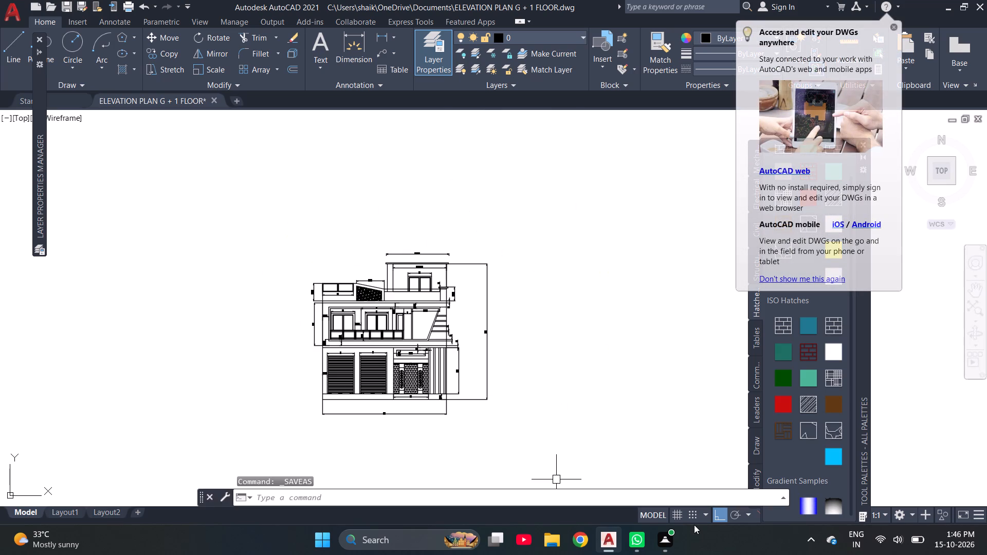